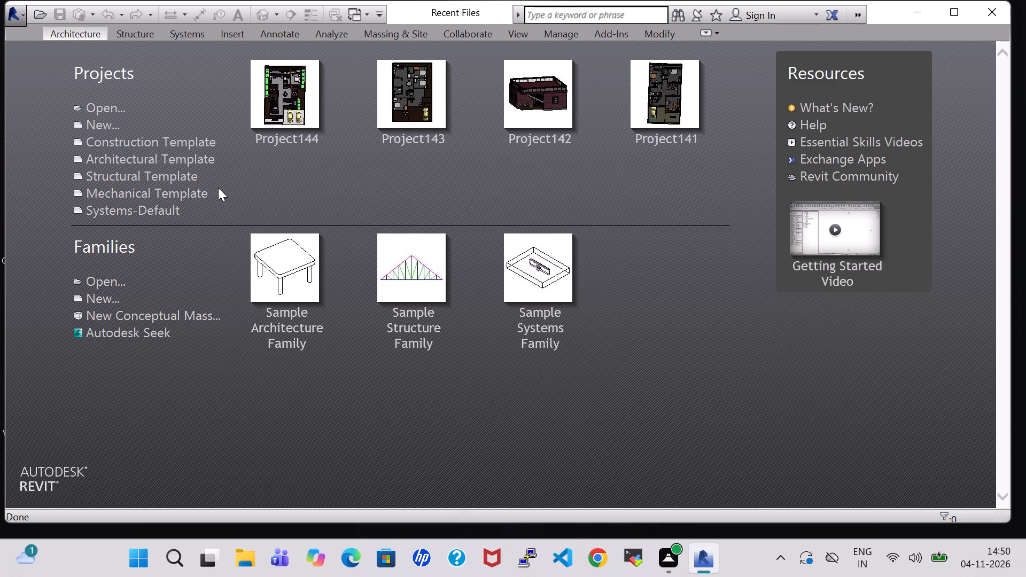
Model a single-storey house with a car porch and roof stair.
Create a new project from the Architectural Template.
click(104, 127)
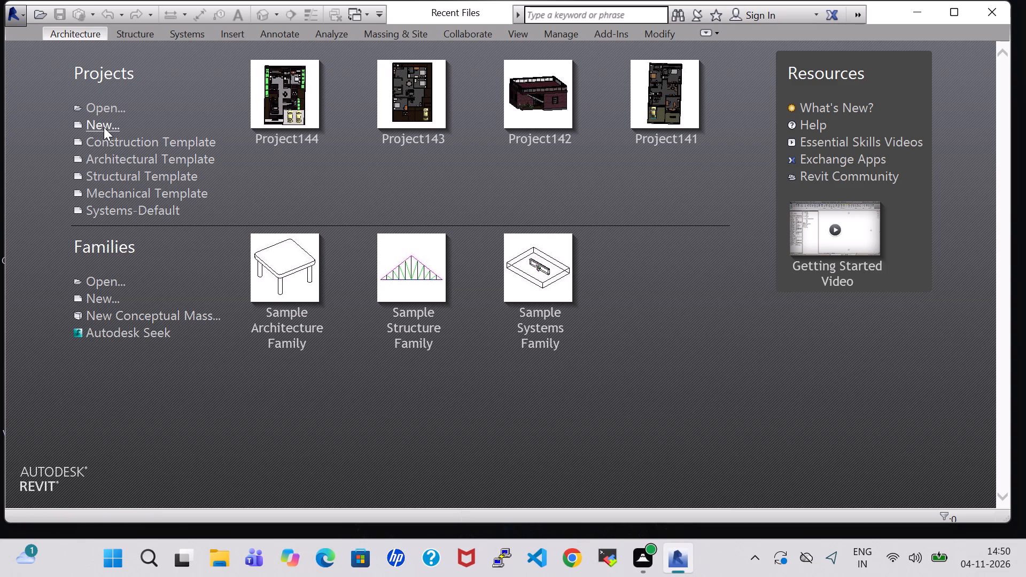
click(470, 238)
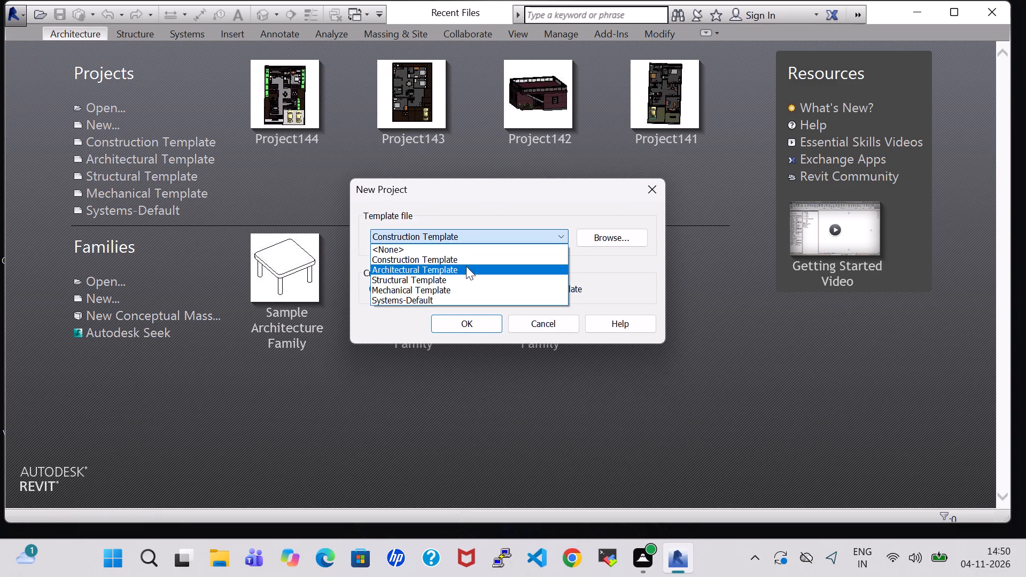
click(466, 269)
click(464, 321)
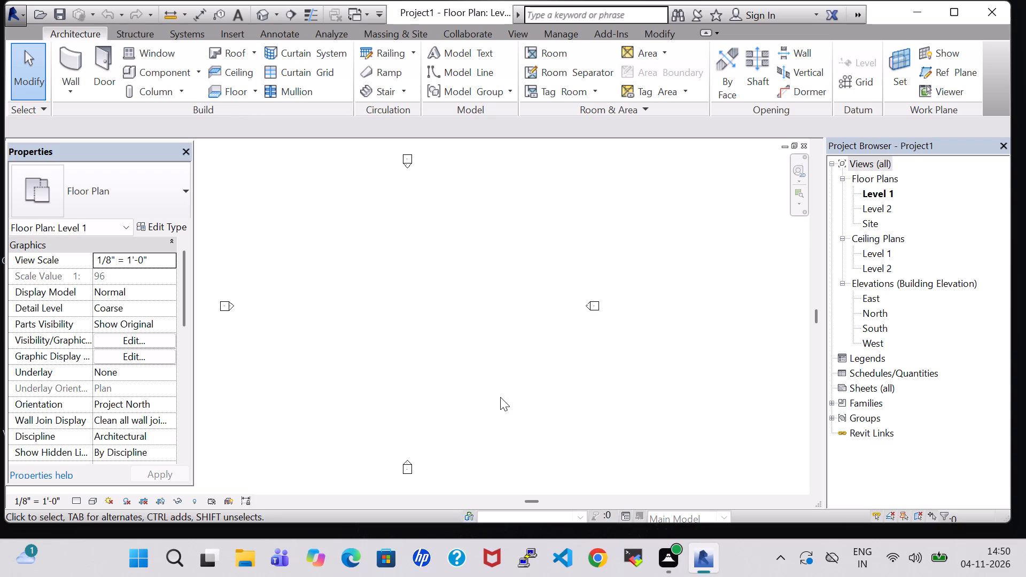
Draw a closed rectangle of Generic - 8" exterior walls on Level 1, 40' wide and 60' long, between the elevation markers.
click(262, 502)
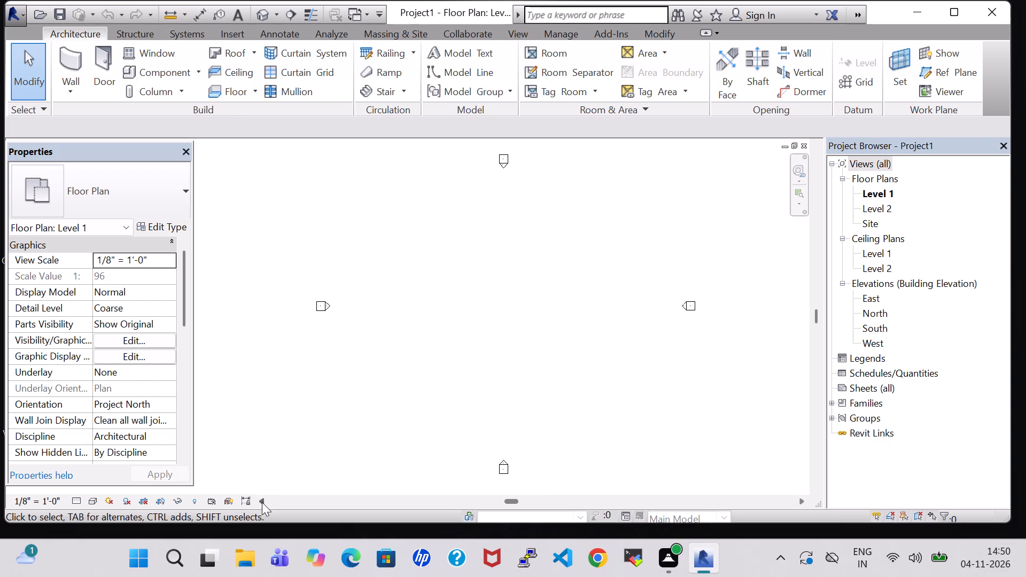
click(262, 502)
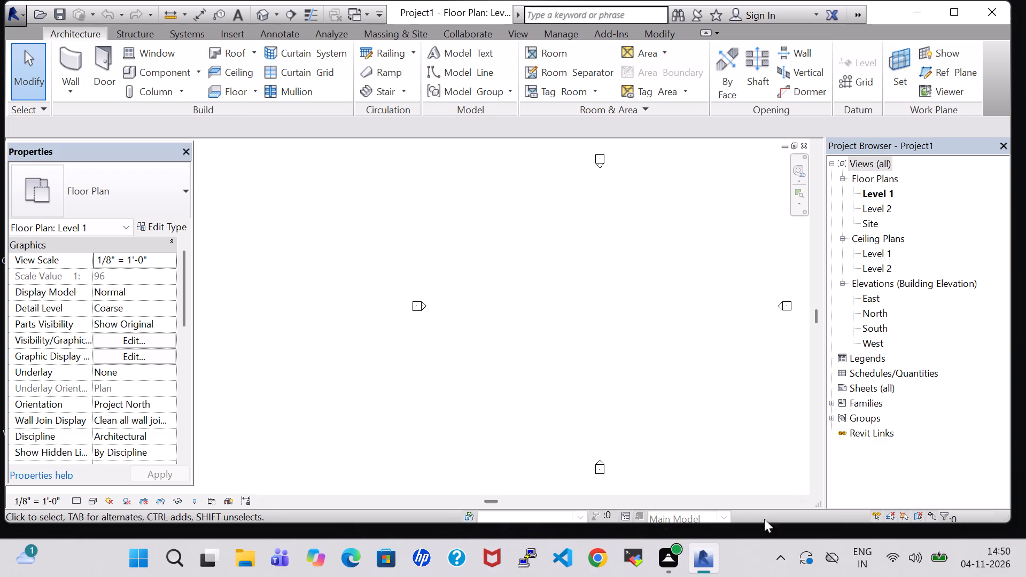
click(802, 502)
click(73, 50)
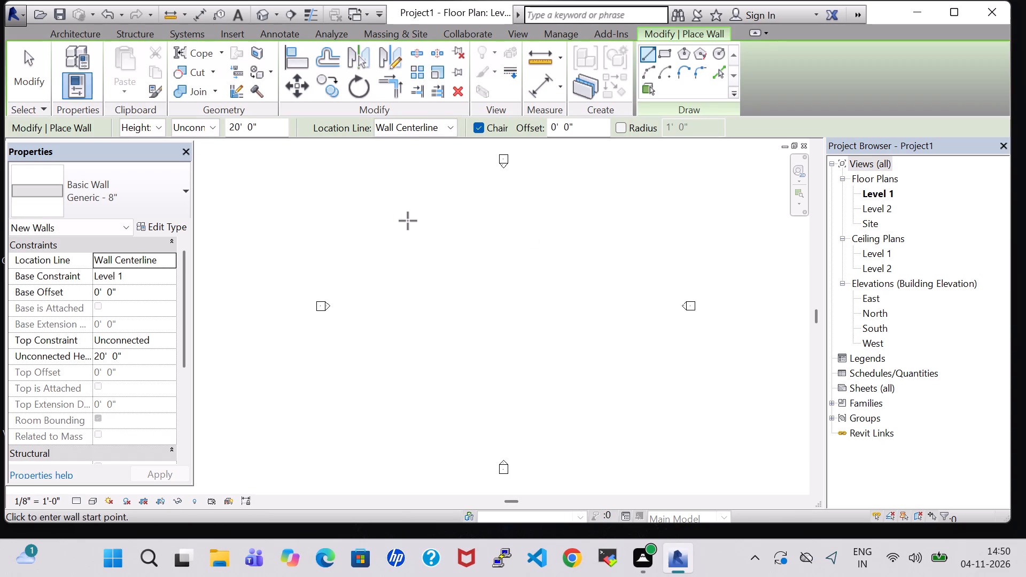
click(408, 221)
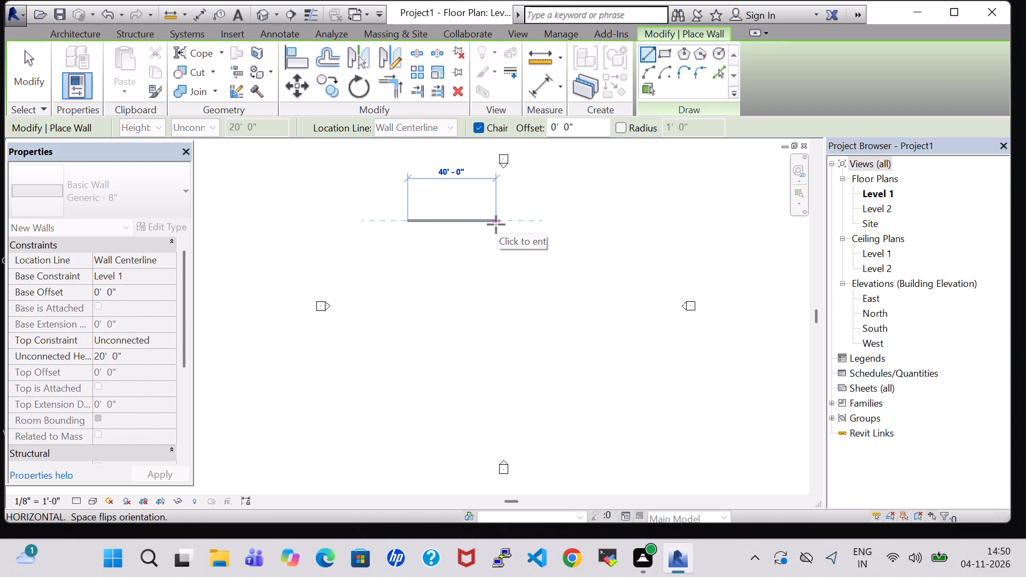
key(Return)
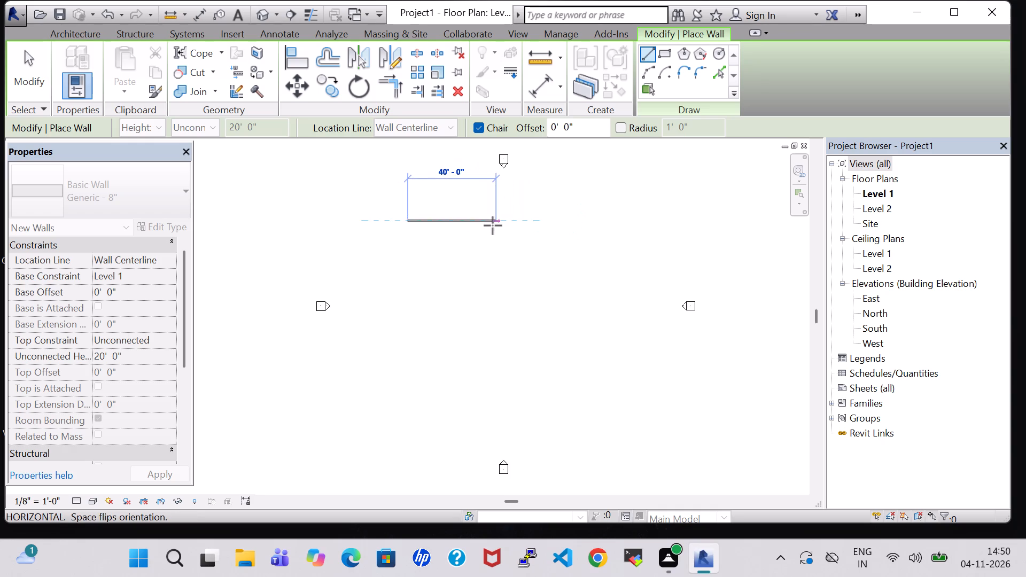
click(493, 225)
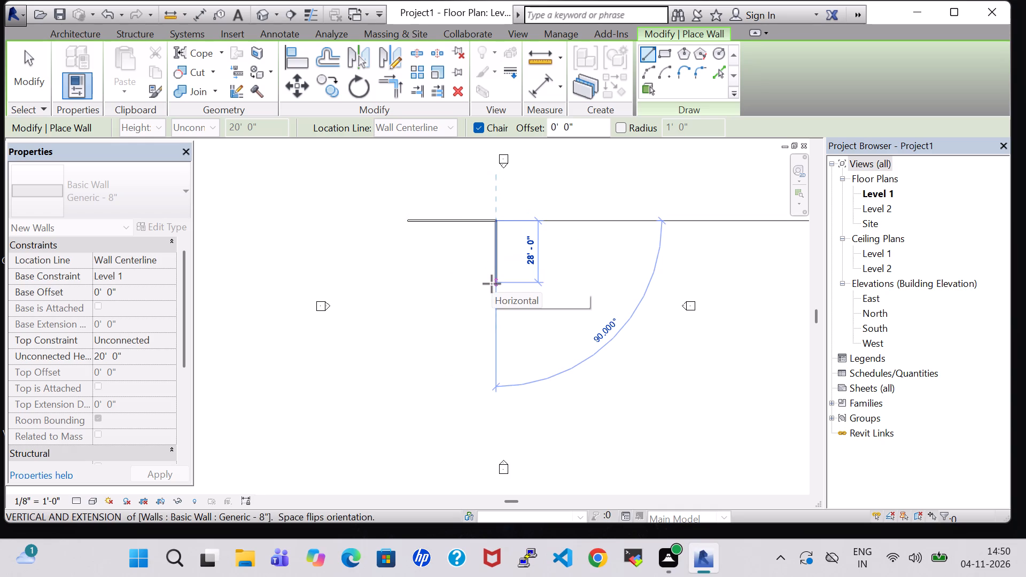
text(60)
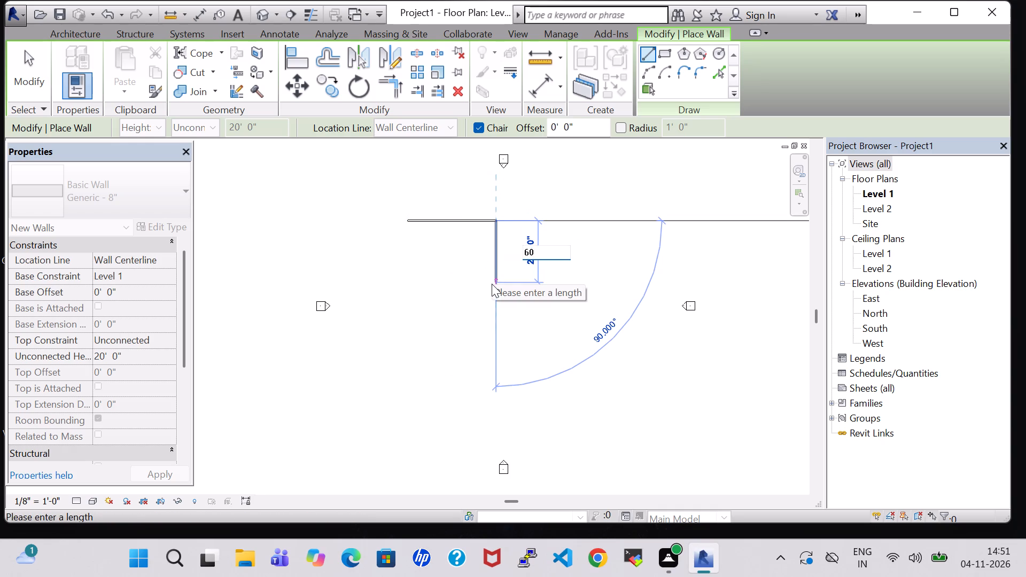
key(apostrophe)
key(Return)
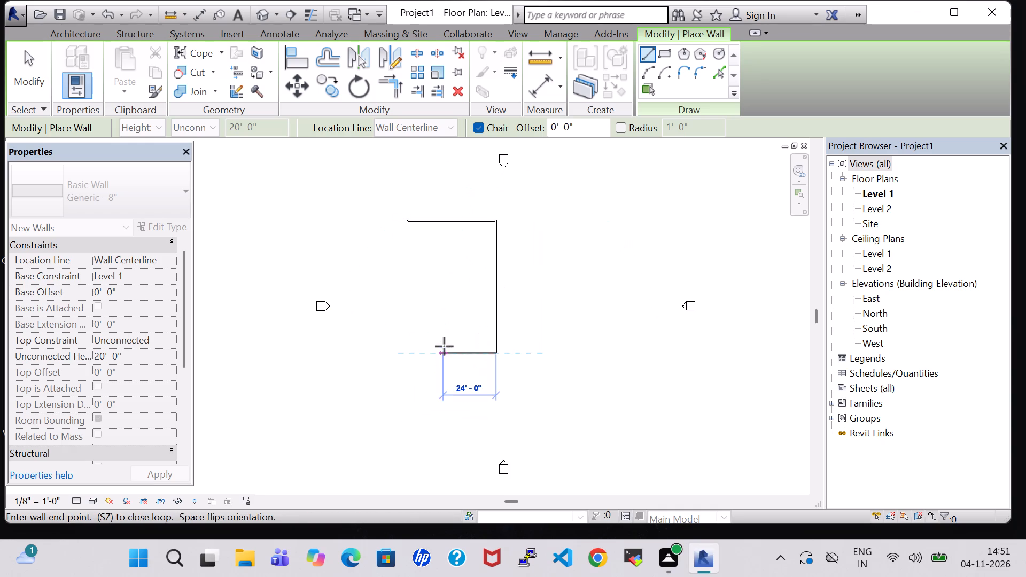
click(408, 354)
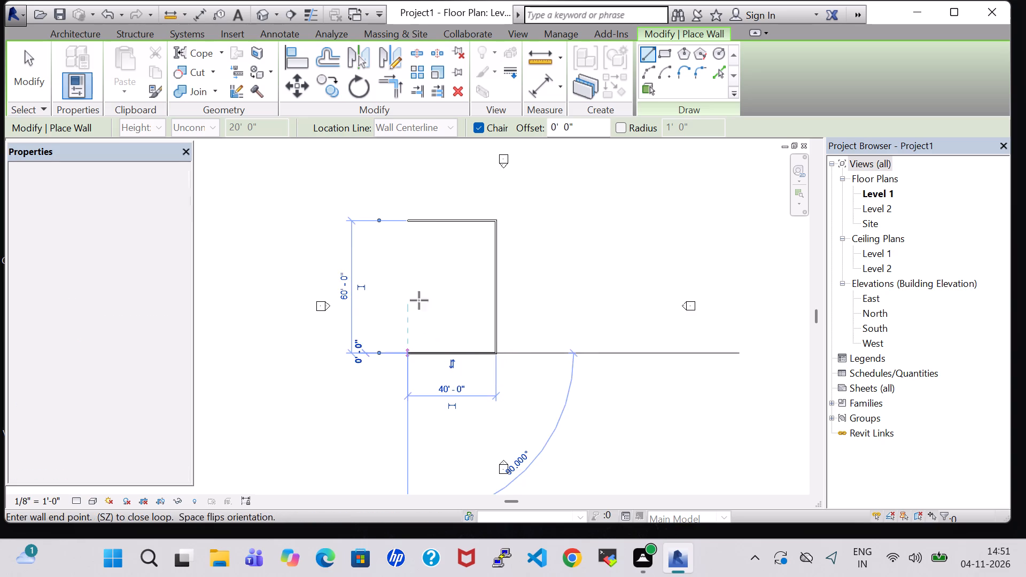
click(408, 220)
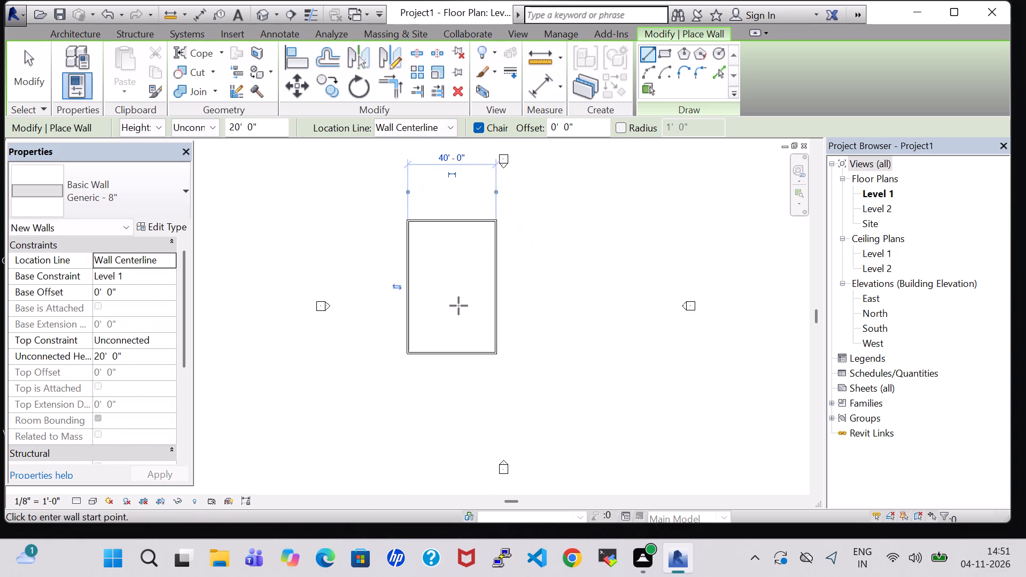
key(Escape)
key(Escape)
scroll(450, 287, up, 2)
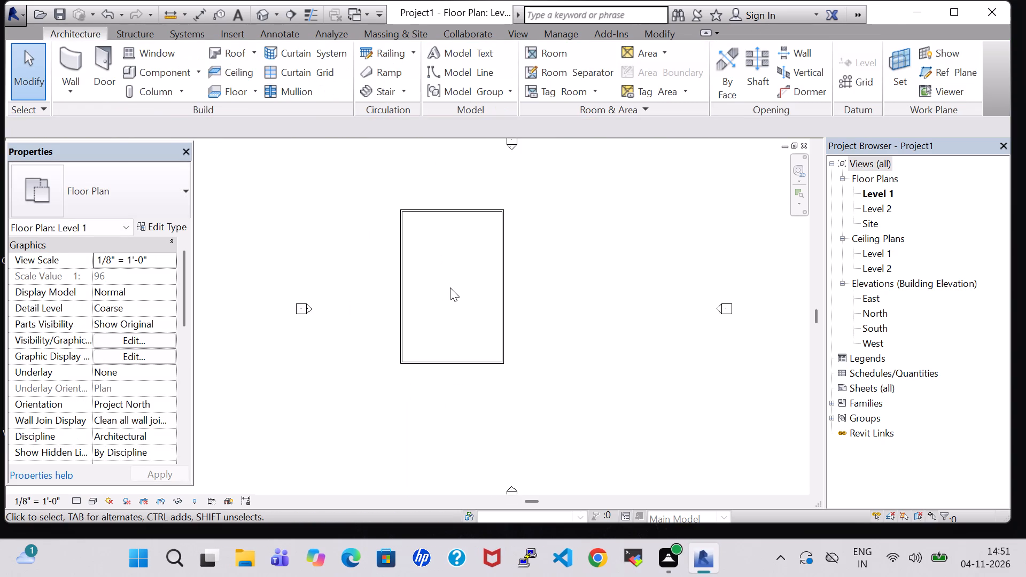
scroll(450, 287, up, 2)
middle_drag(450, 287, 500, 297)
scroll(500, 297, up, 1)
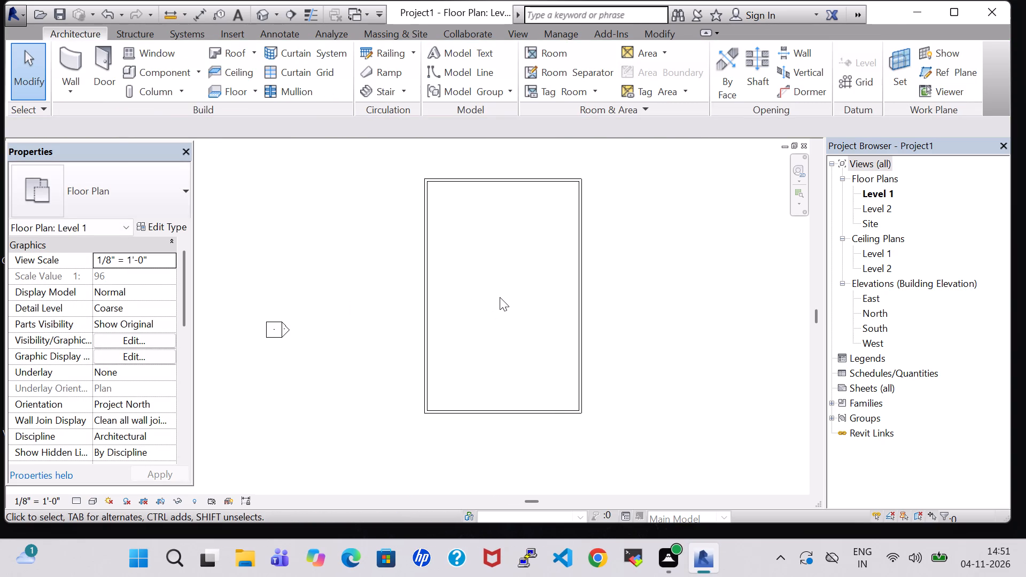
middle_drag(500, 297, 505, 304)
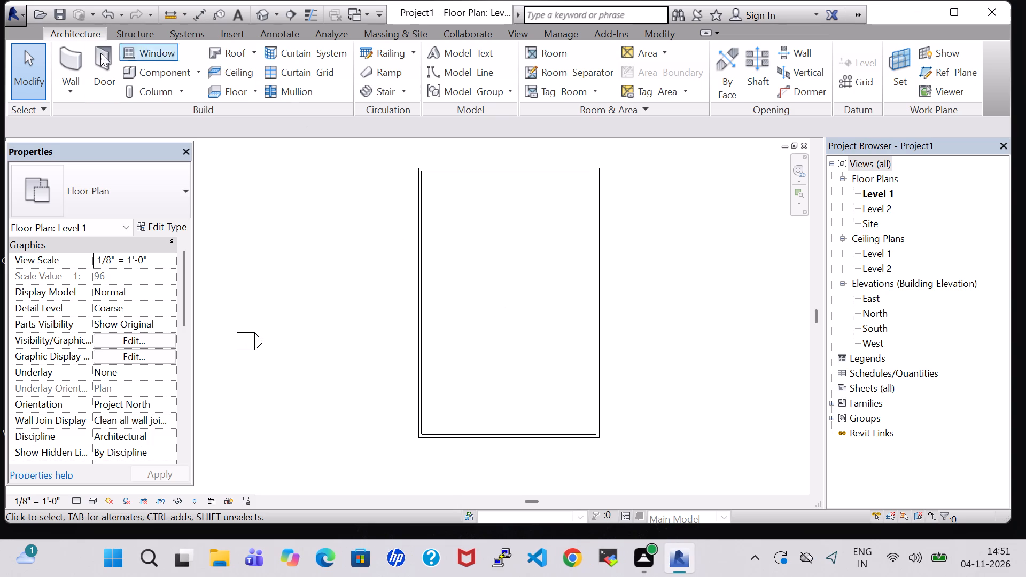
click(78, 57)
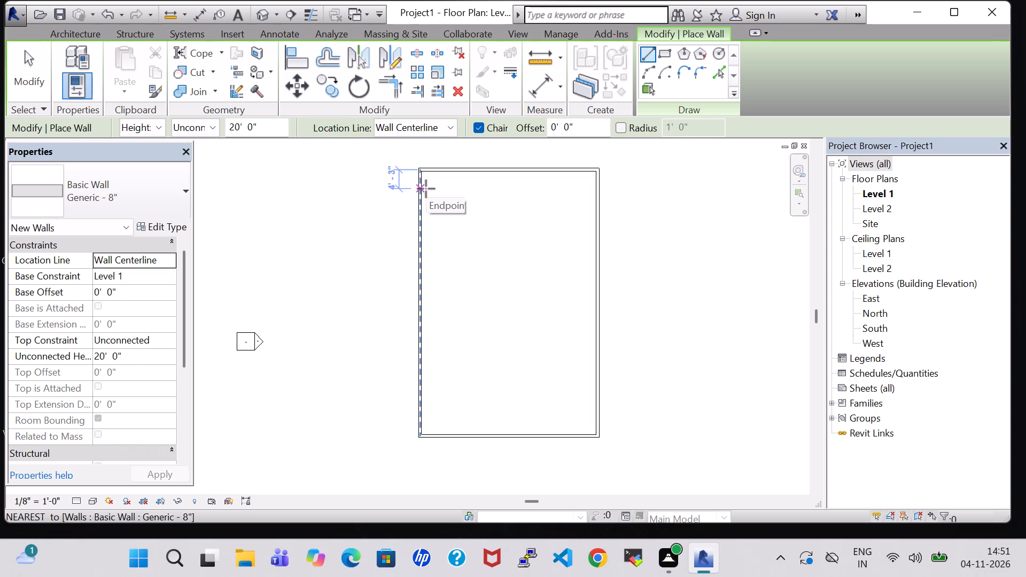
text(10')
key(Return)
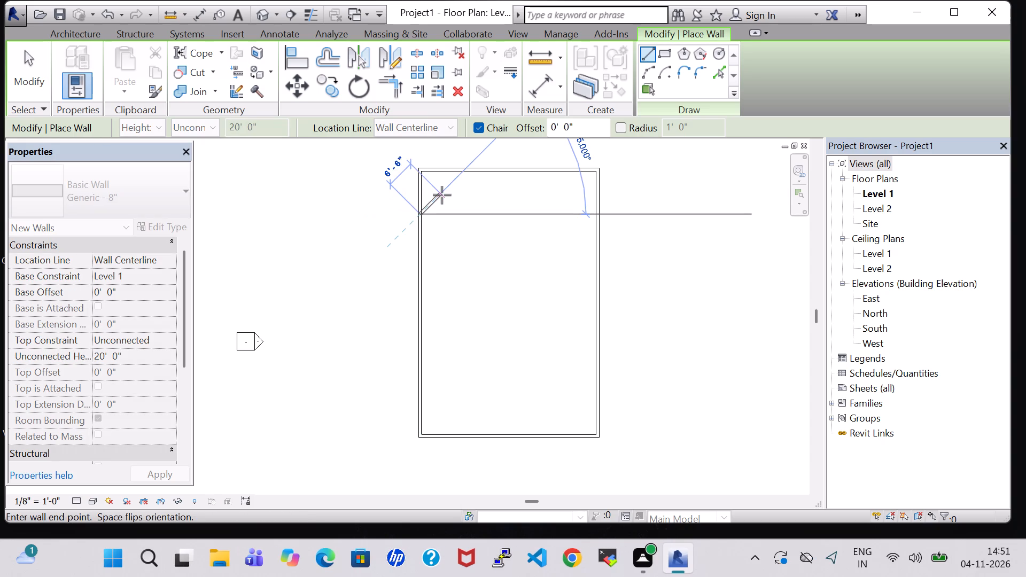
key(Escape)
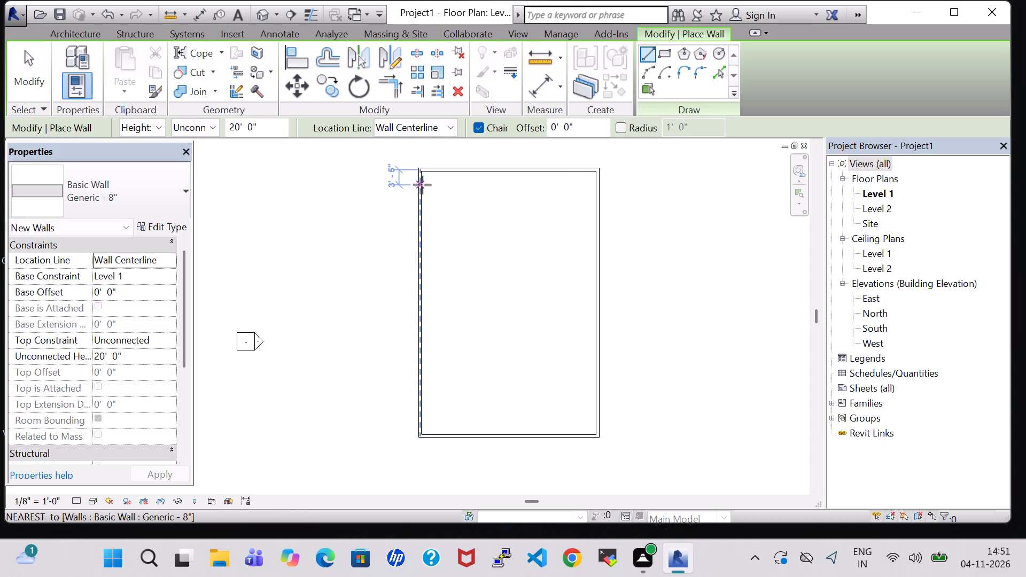
Enclose a 10' by 4' room in the building's upper-left corner with walls starting 4' below the top exterior wall.
text(4')
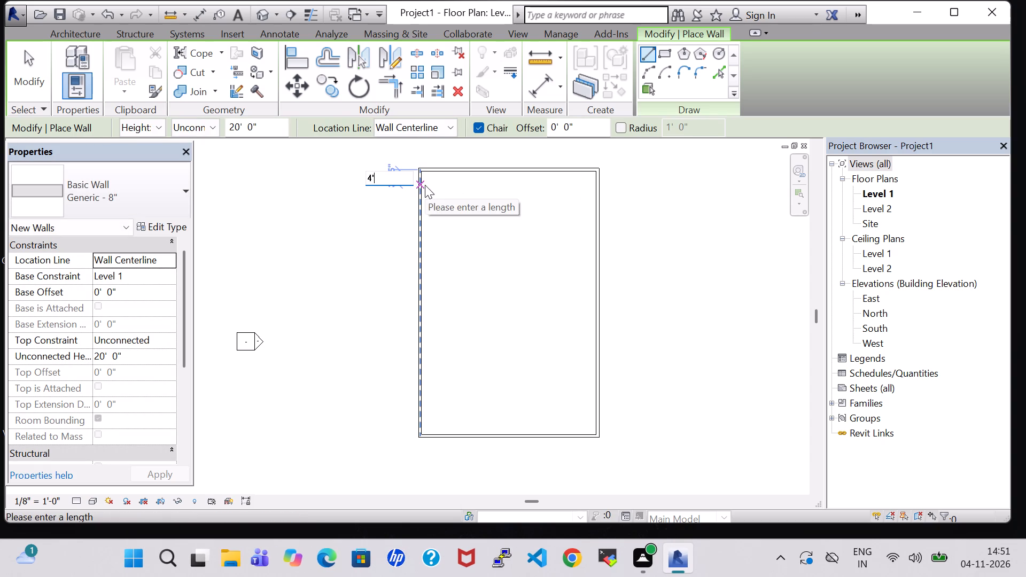
key(Return)
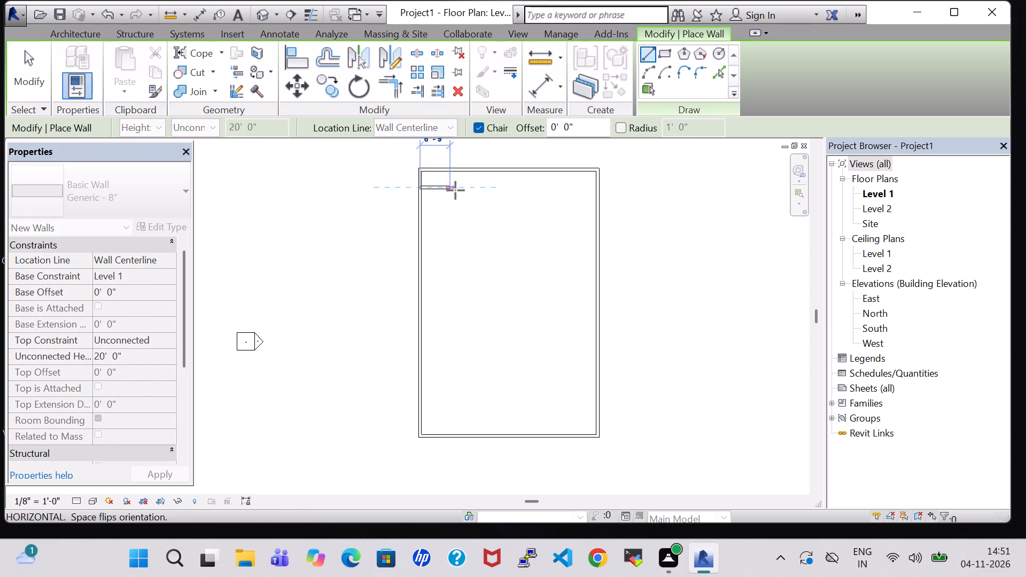
middle_drag(465, 188, 465, 210)
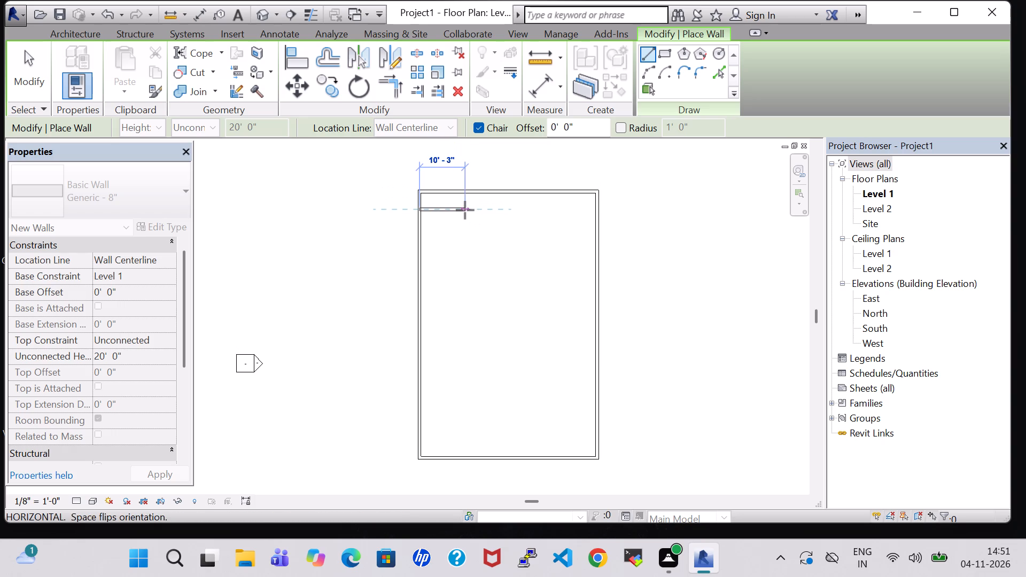
text(10')
key(Return)
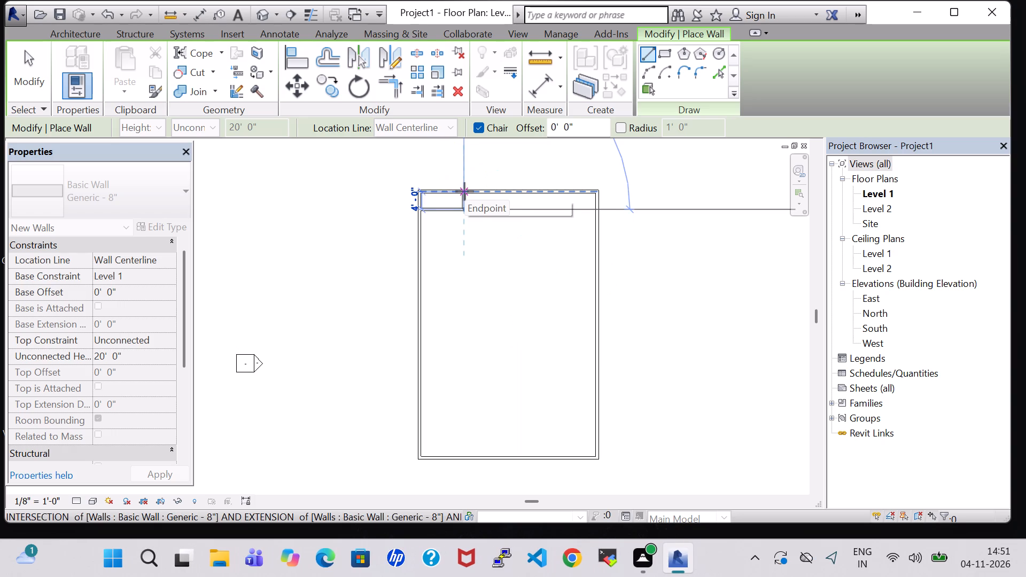
click(464, 191)
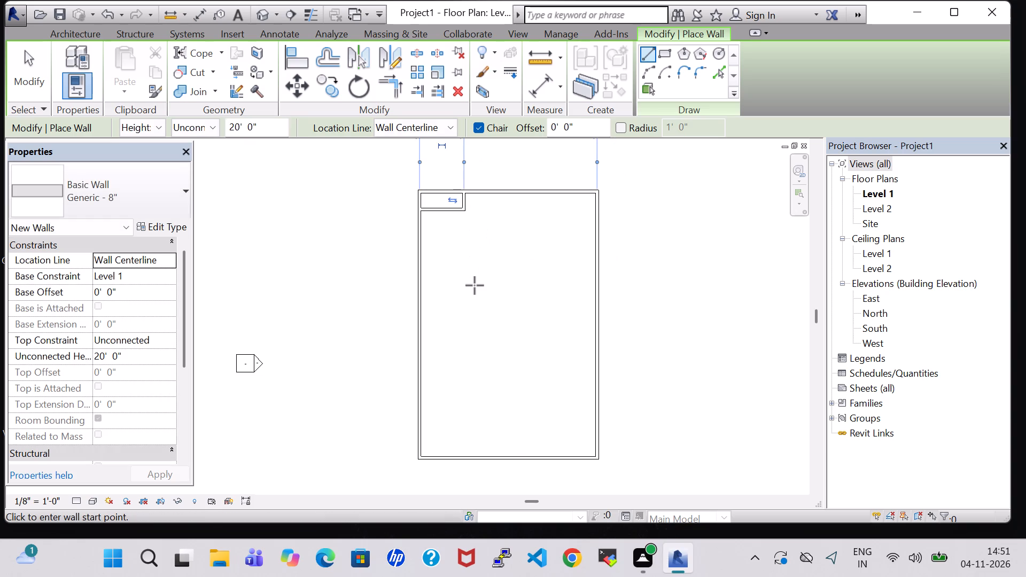
key(Escape)
scroll(465, 251, up, 5)
middle_drag(462, 246, 464, 283)
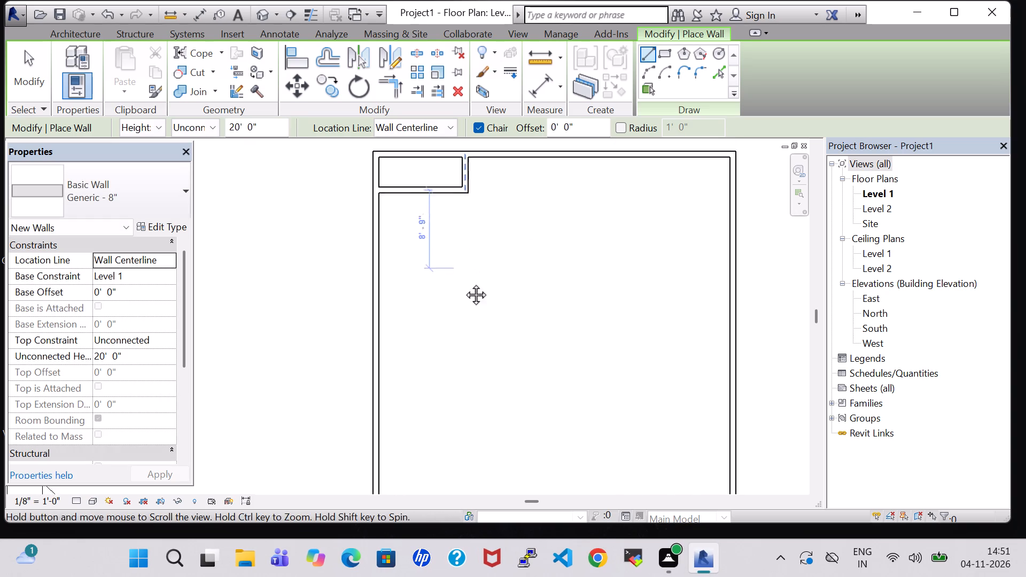
middle_drag(464, 283, 471, 345)
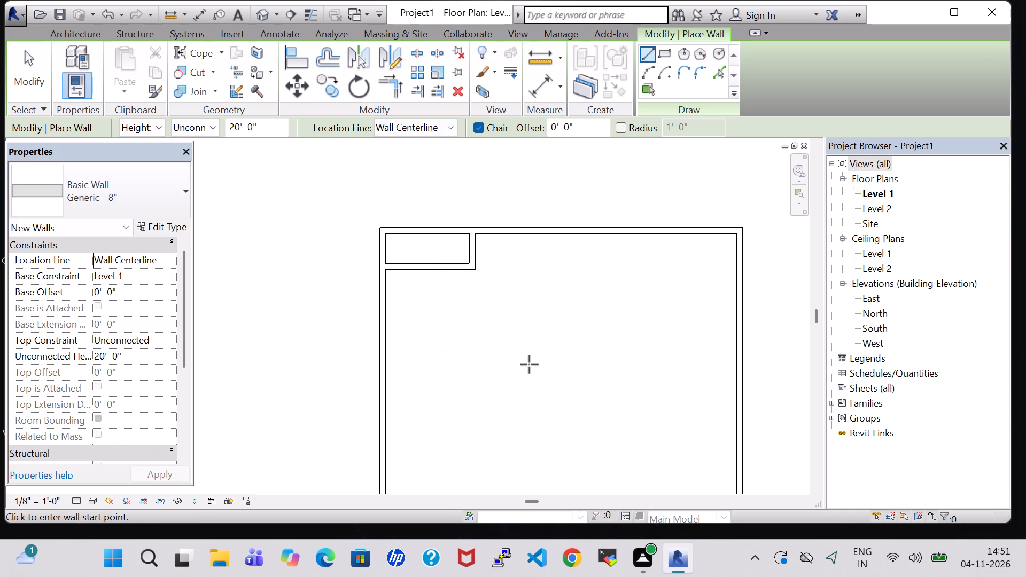
key(Escape)
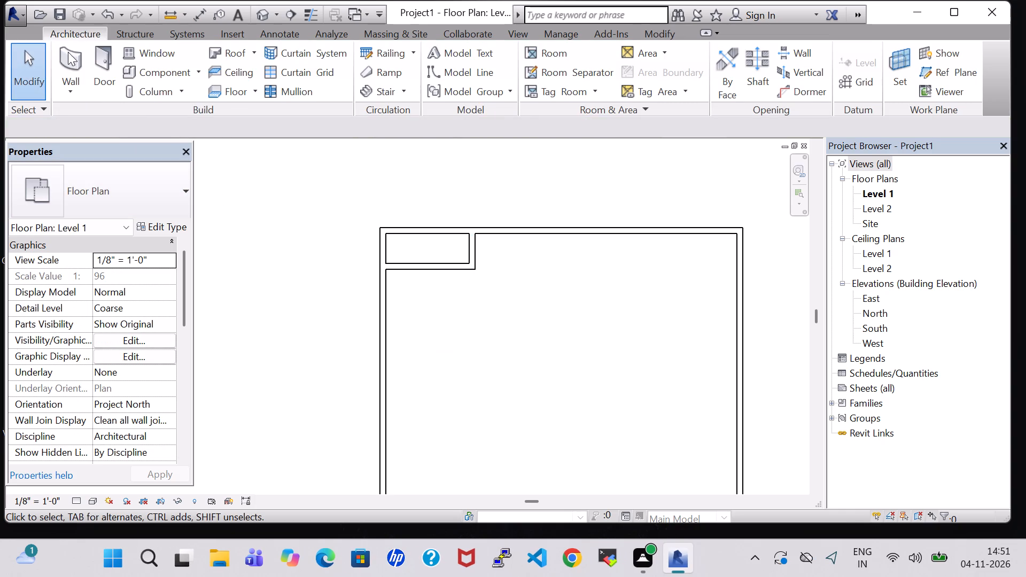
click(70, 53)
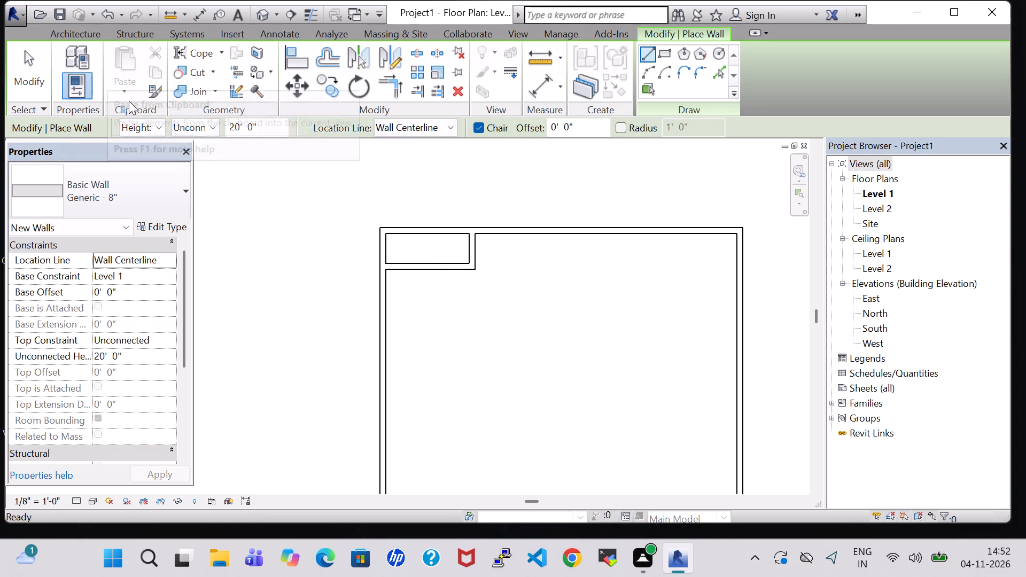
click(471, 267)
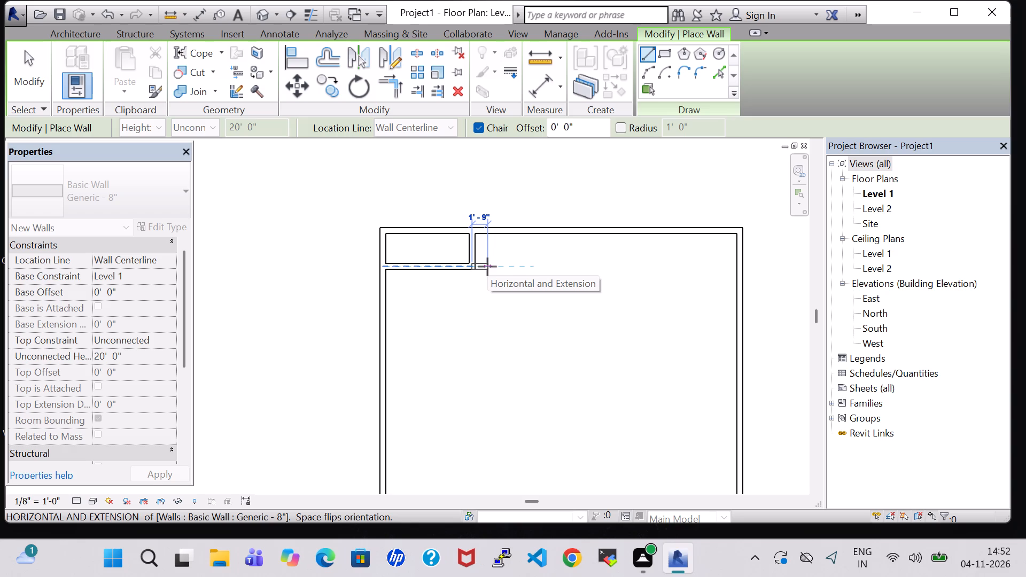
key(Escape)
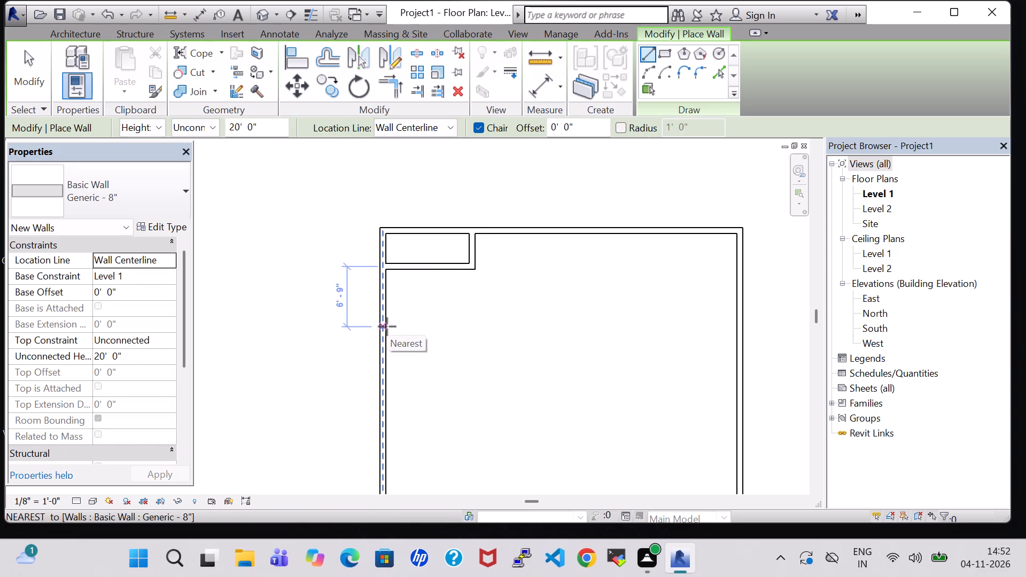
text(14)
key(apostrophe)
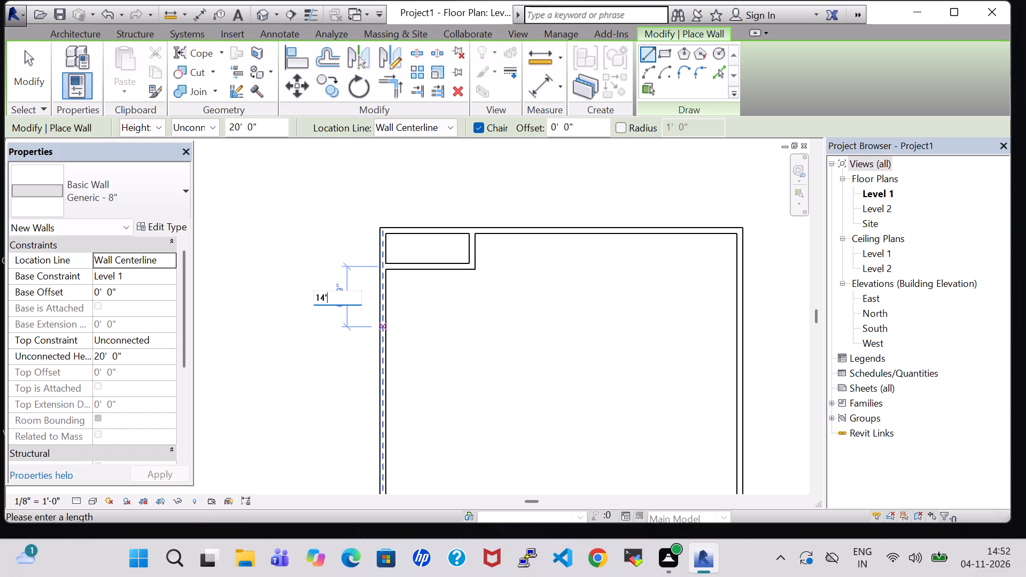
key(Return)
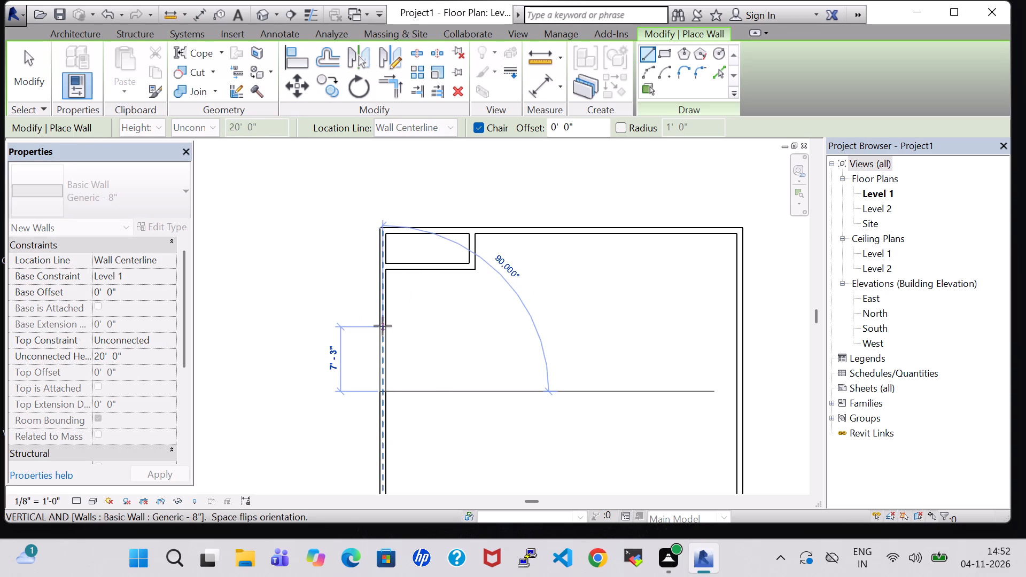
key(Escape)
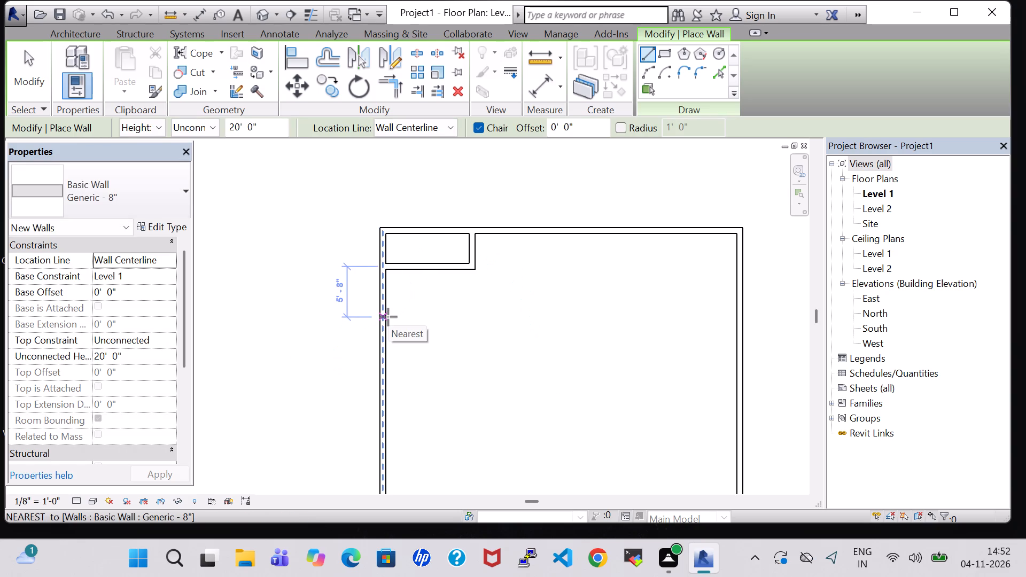
Enclose a 14' by 12' room directly below the small upper-left room with Generic - 8" walls, closing back to its corner.
text(12')
key(Return)
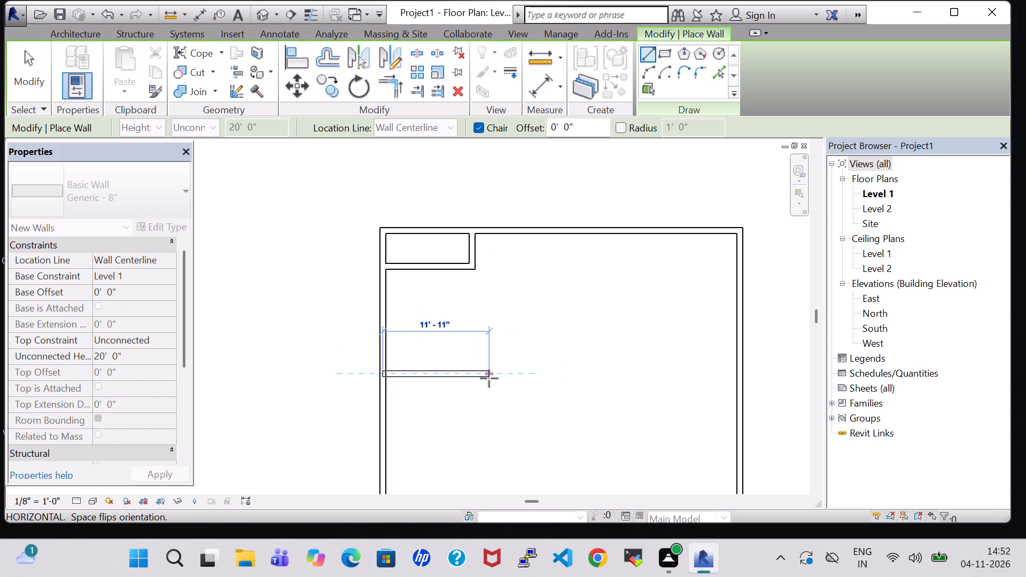
text(14')
key(Return)
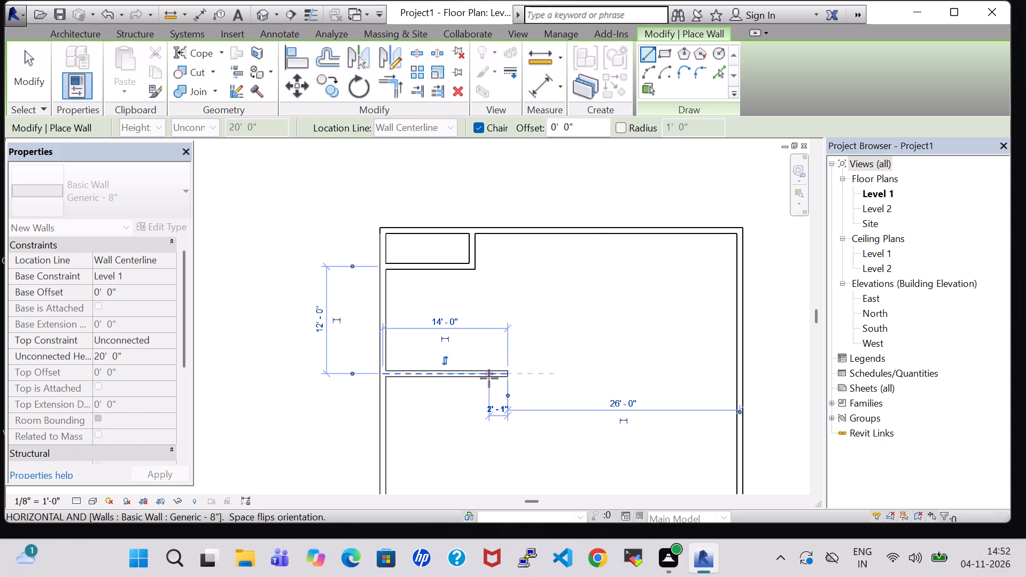
click(506, 266)
click(470, 264)
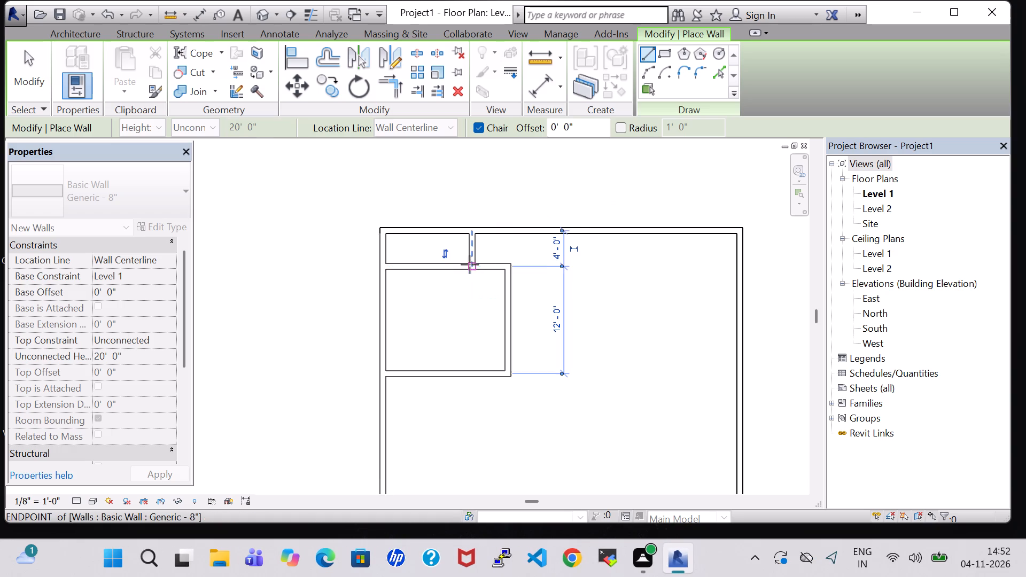
key(Escape)
key(Escape)
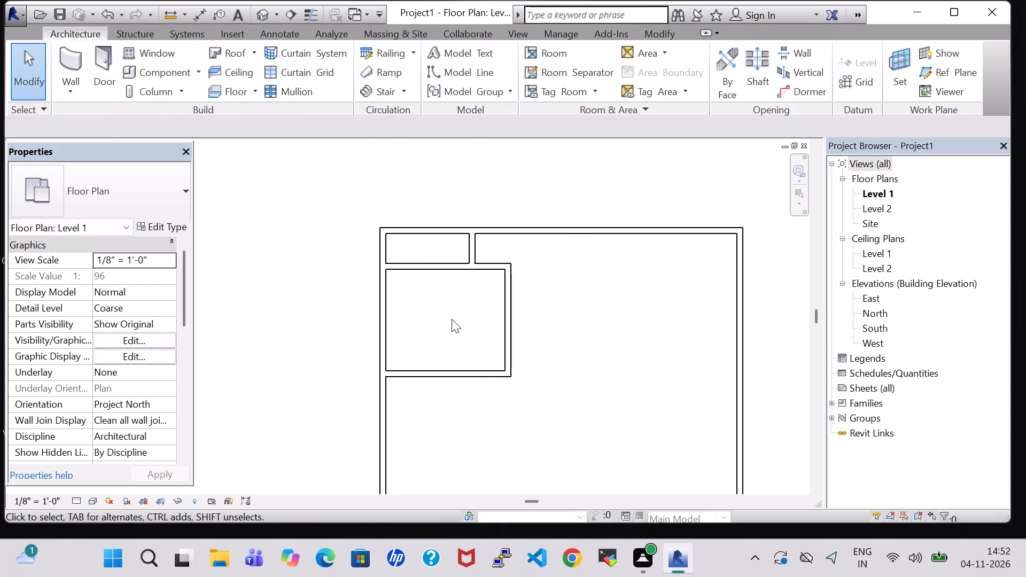
Draw a wall 4' down from the top exterior wall, 13'3" from the small room's side wall, and continue it across to the right exterior wall.
scroll(452, 319, down, 1)
click(77, 66)
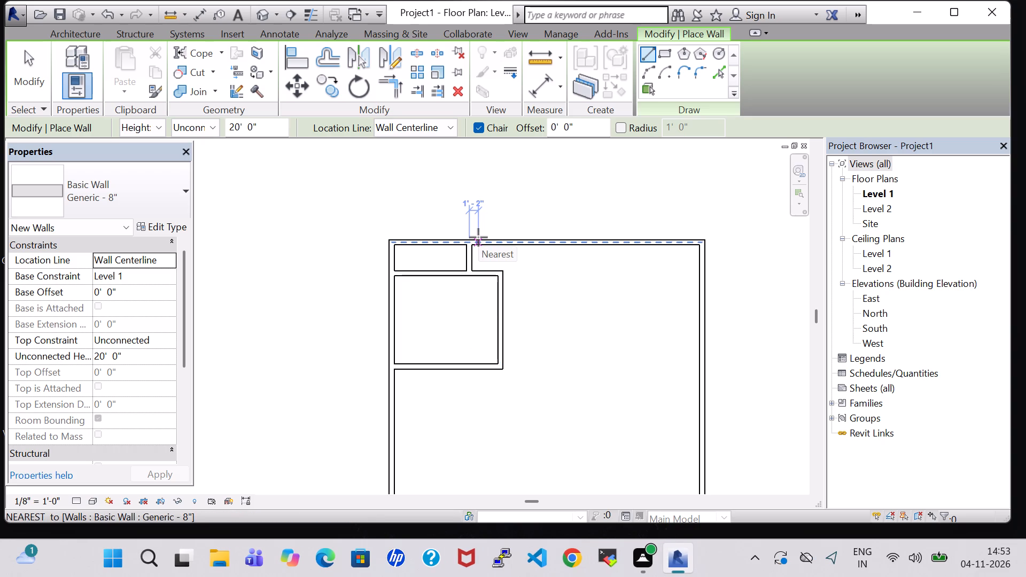
text(13)
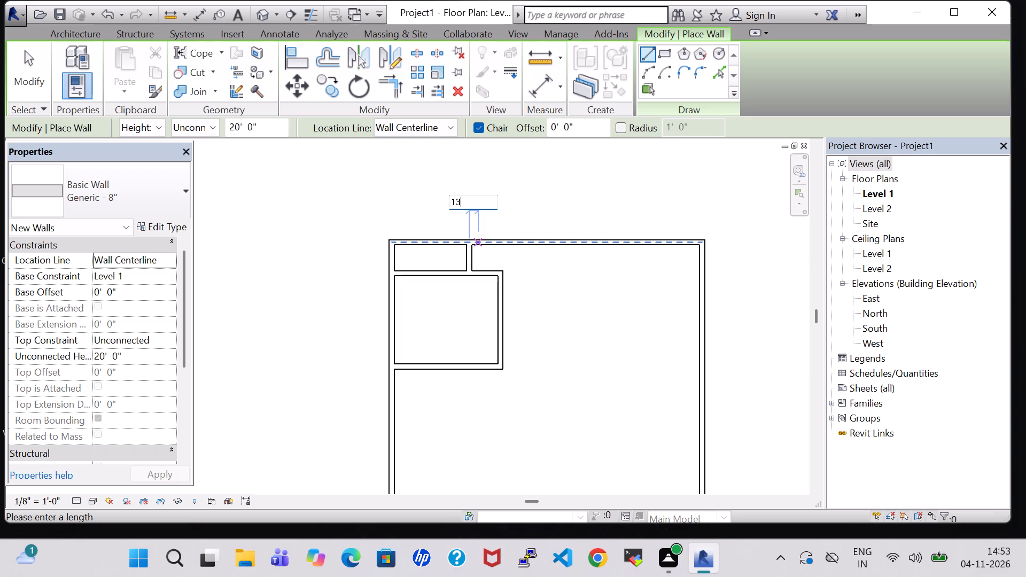
key(apostrophe)
key(3)
key(shift+quotedbl)
key(Return)
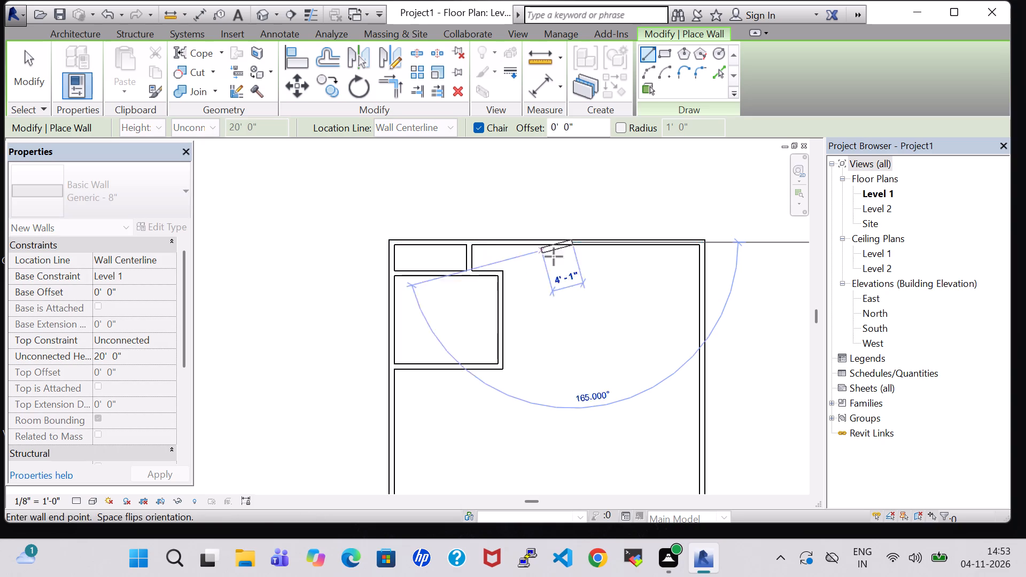
click(577, 271)
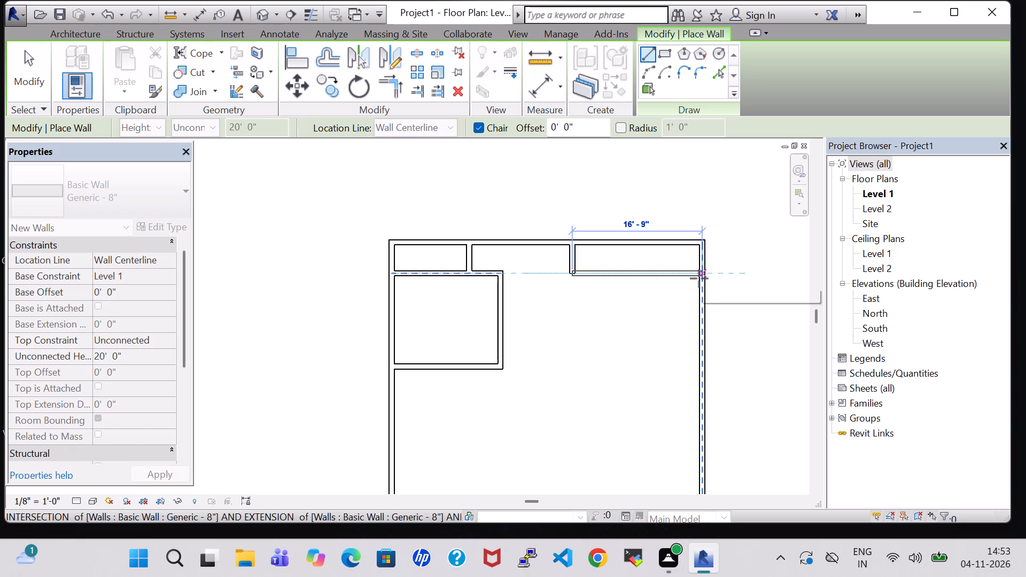
click(699, 278)
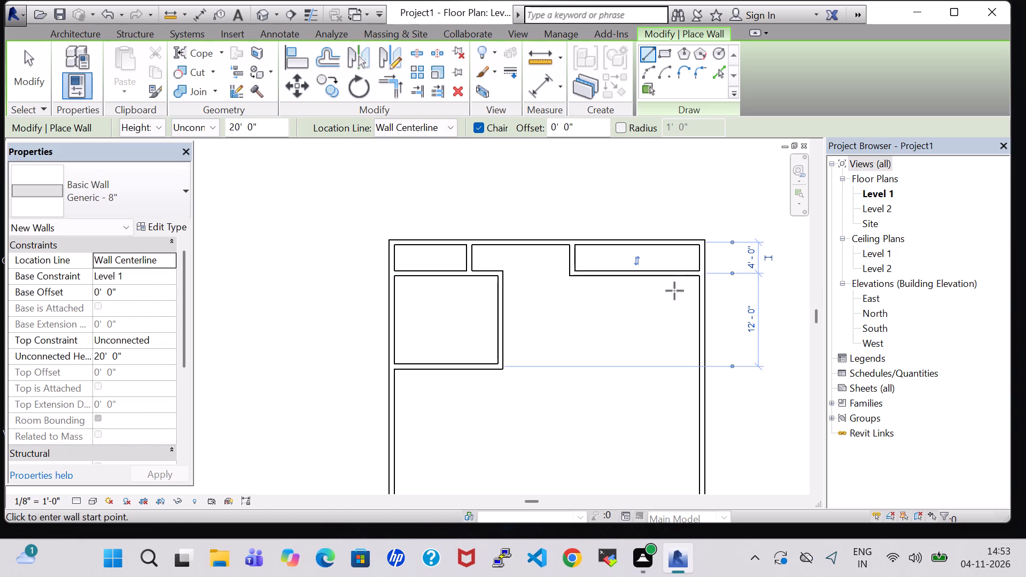
key(Escape)
key(Escape)
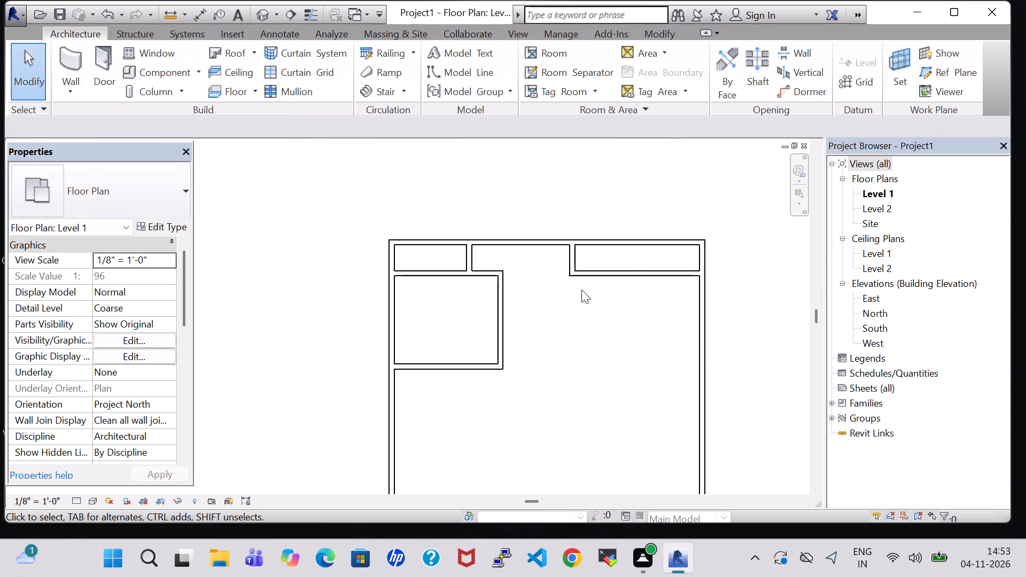
Enclose a 12' deep room below the upper-right room, starting on the right exterior wall and aligning its side wall with the wall above.
click(70, 56)
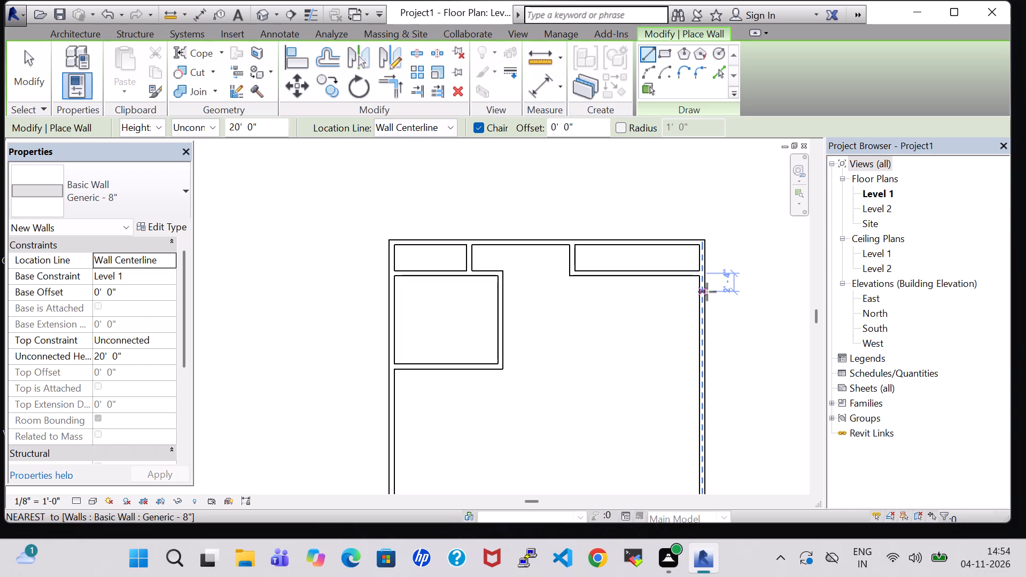
text(12')
key(Return)
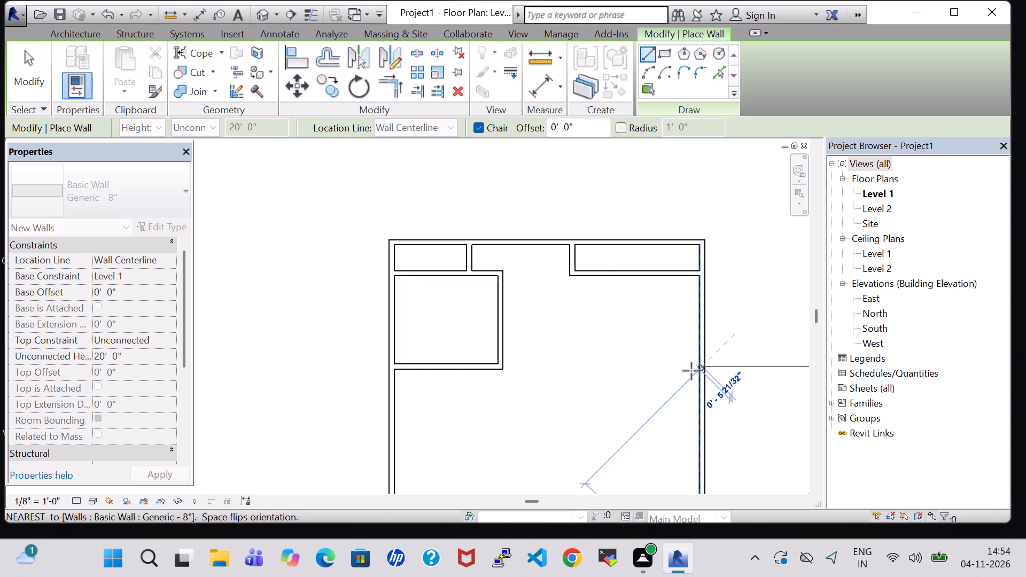
click(570, 364)
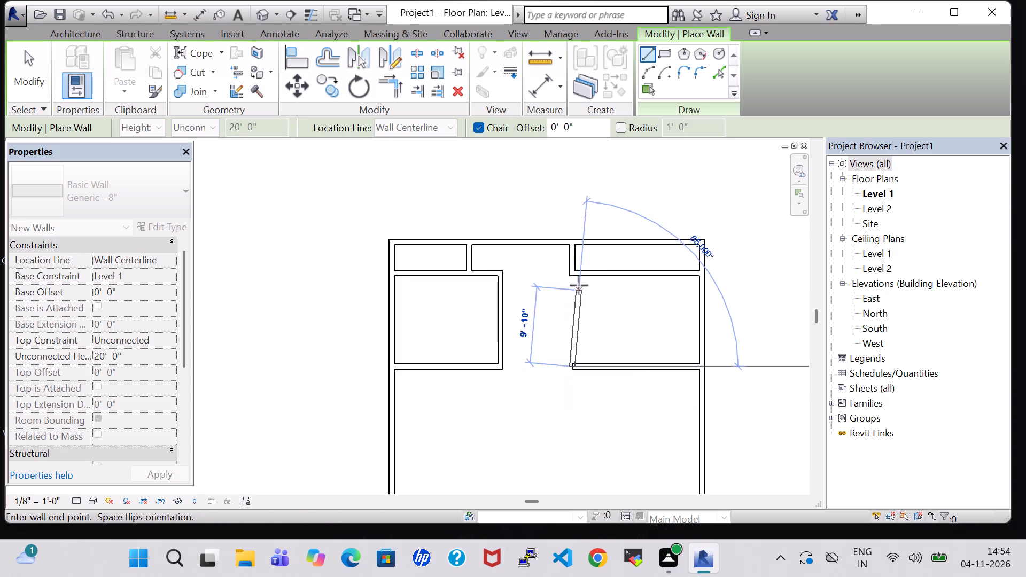
click(575, 274)
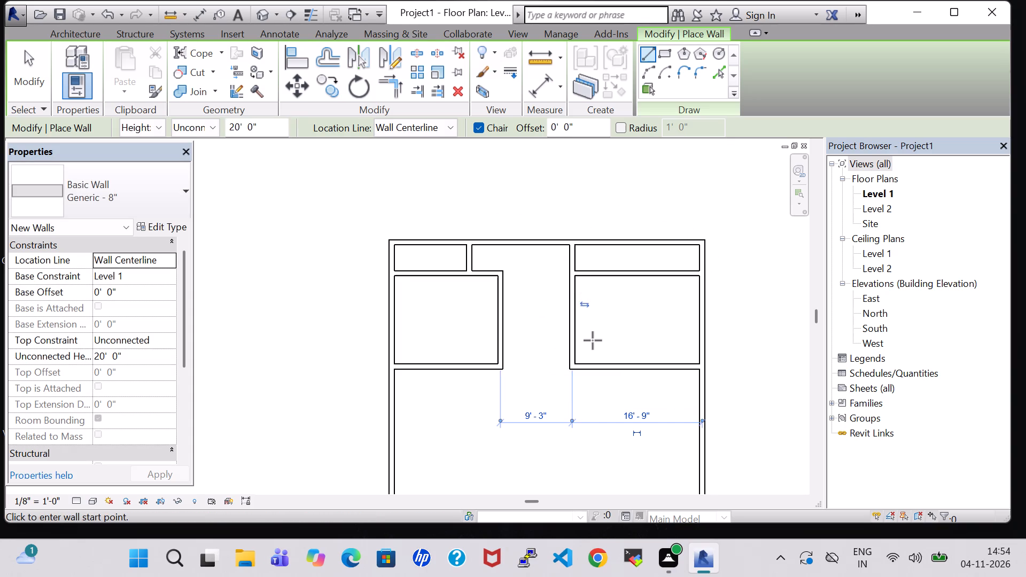
Set the distance from the right-hand rooms' side wall to the right exterior wall to 17'.
click(634, 416)
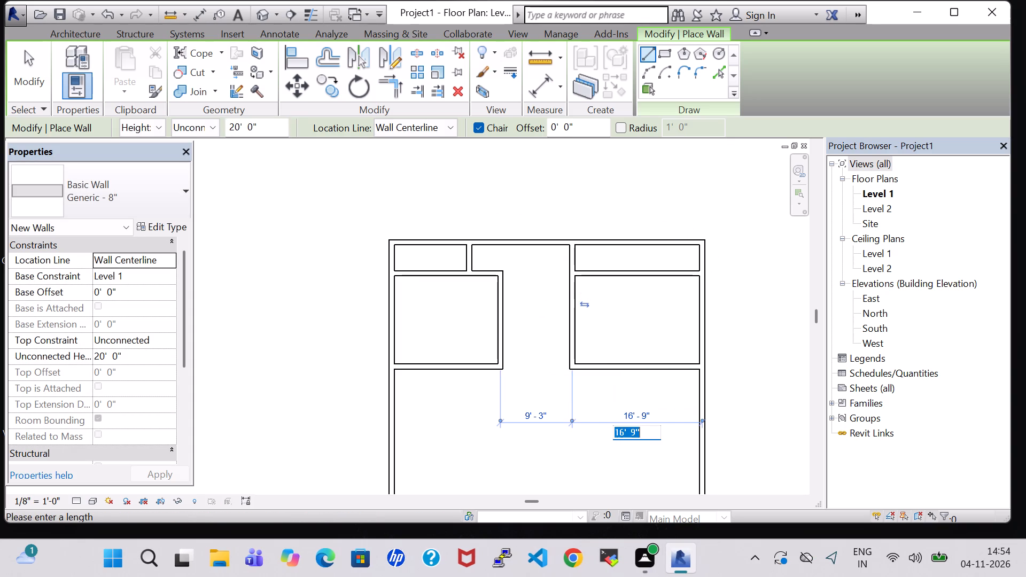
click(623, 434)
key(BackSpace)
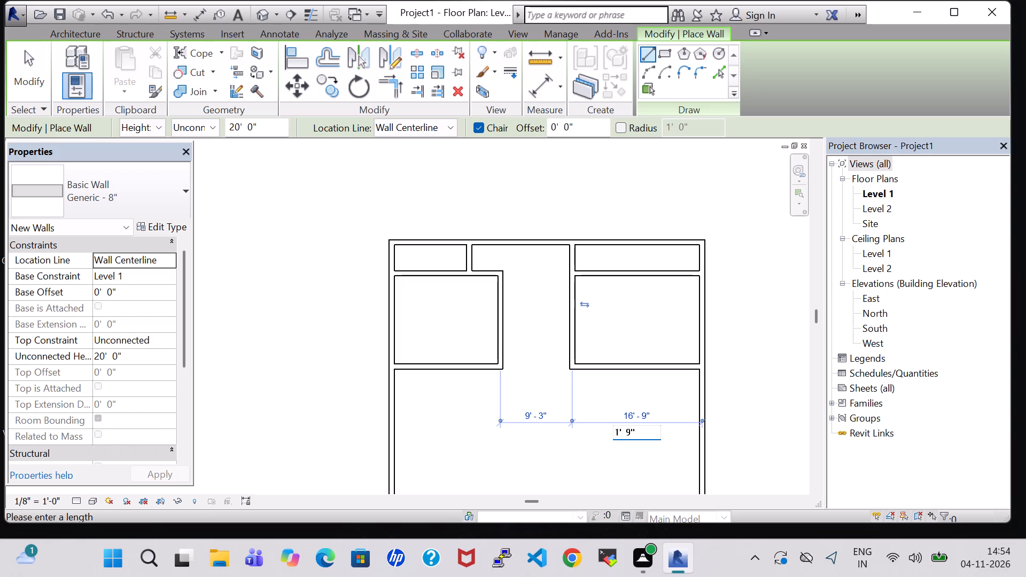
key(7)
click(640, 433)
key(BackSpace)
key(BackSpace)
key(BackSpace)
key(Return)
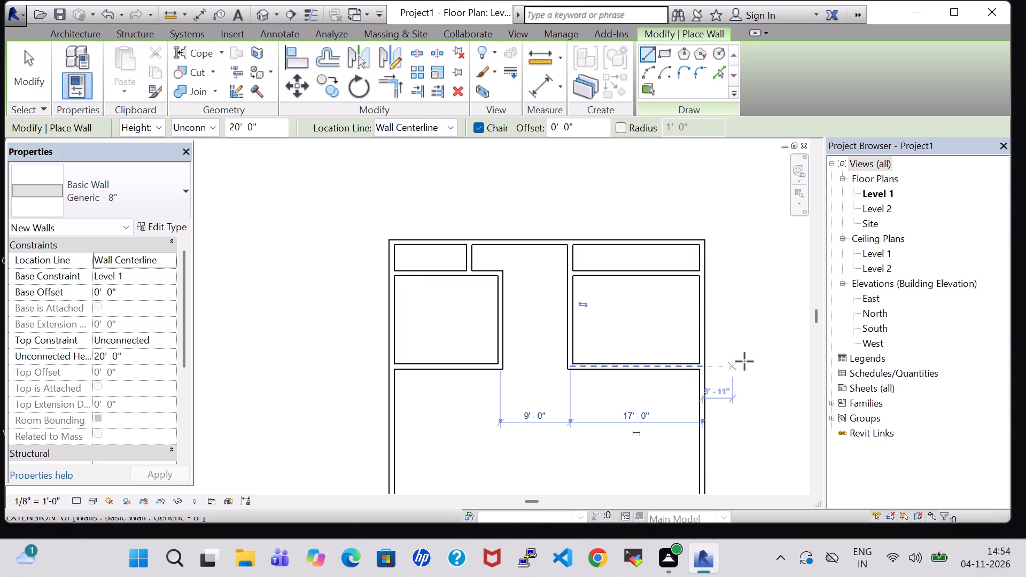
key(Escape)
key(Escape)
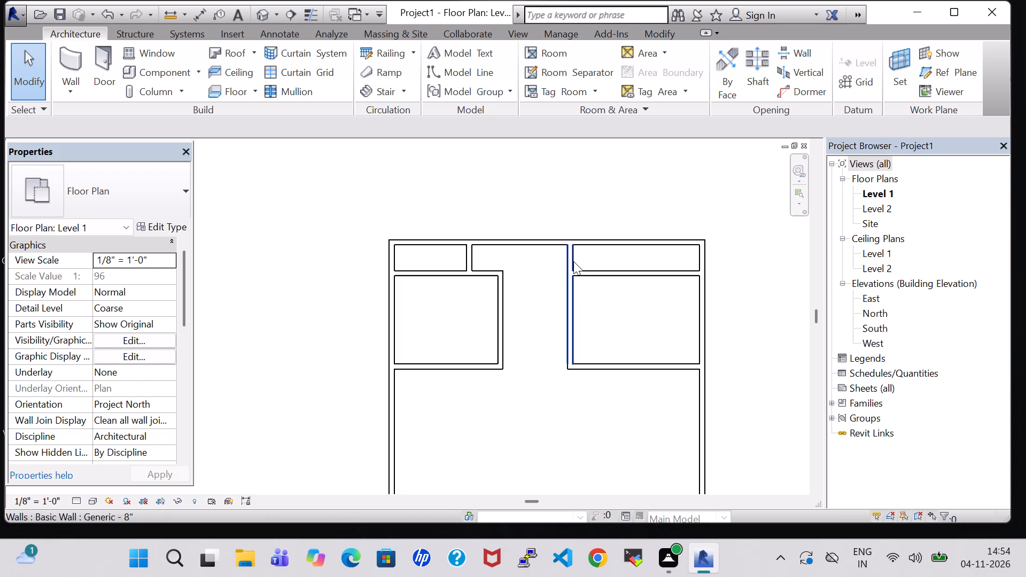
Split the right-hand rooms' side wall with a gap where the dividing wall meets it, and delete the upper segment.
click(660, 29)
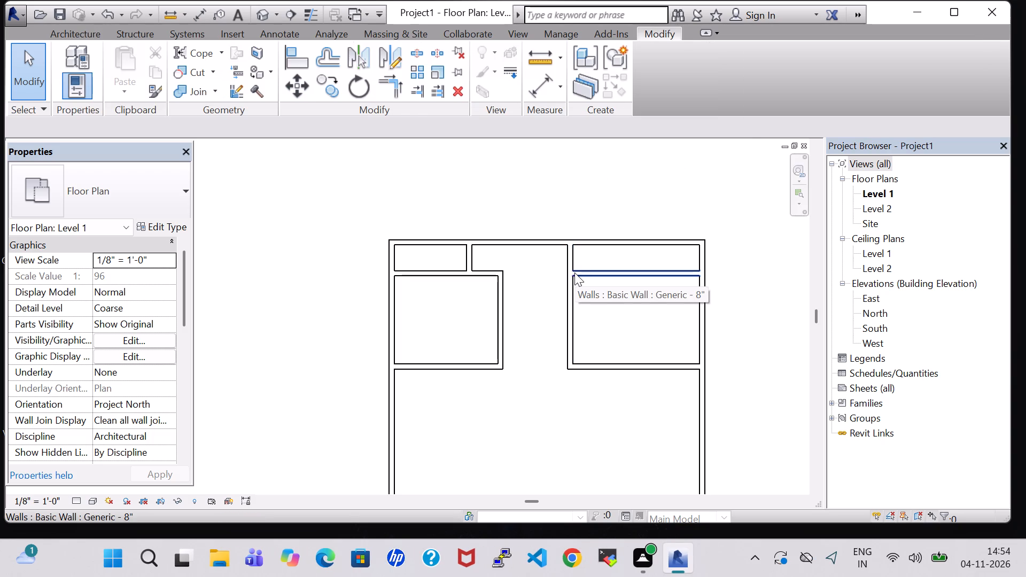
click(441, 51)
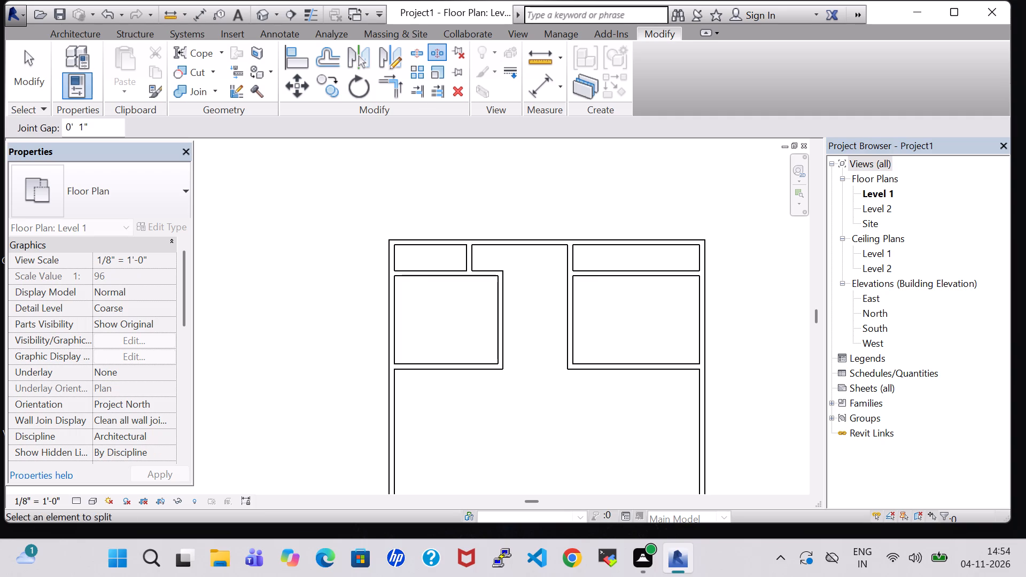
click(573, 275)
key(Escape)
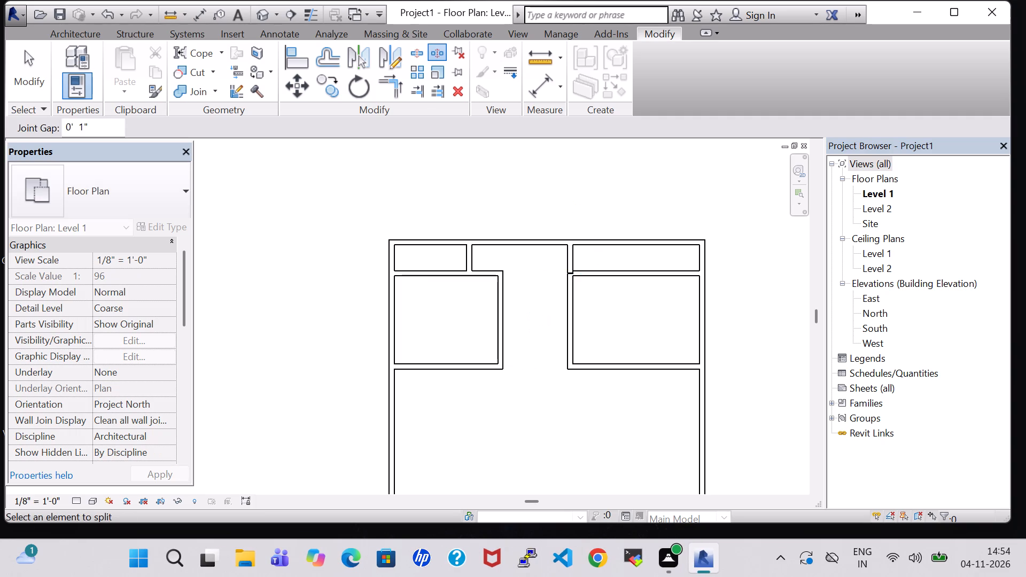
key(Escape)
click(571, 261)
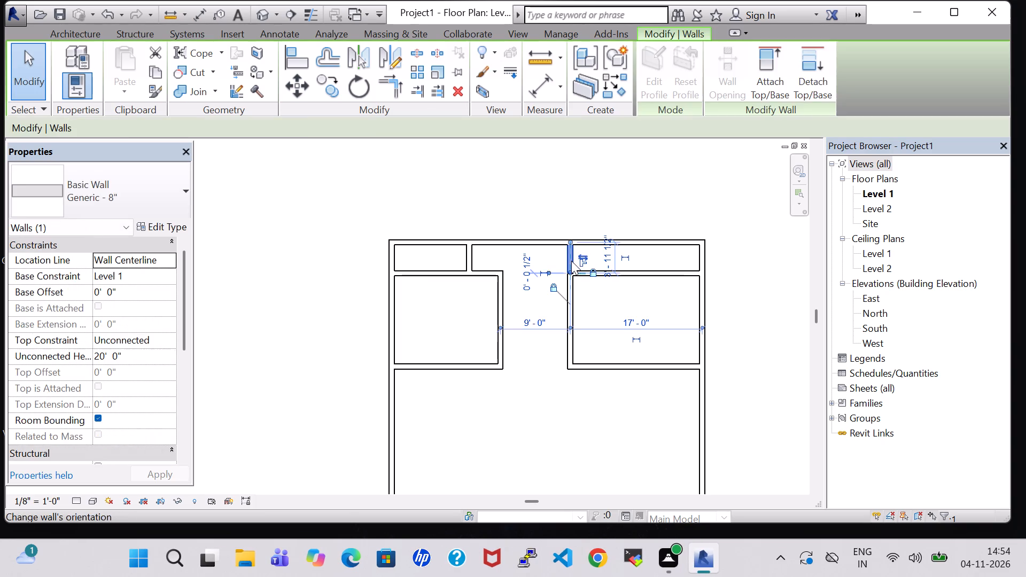
key(Delete)
Extend the upper end of the remaining side wall to close the corner with the right-hand dividing wall.
click(563, 272)
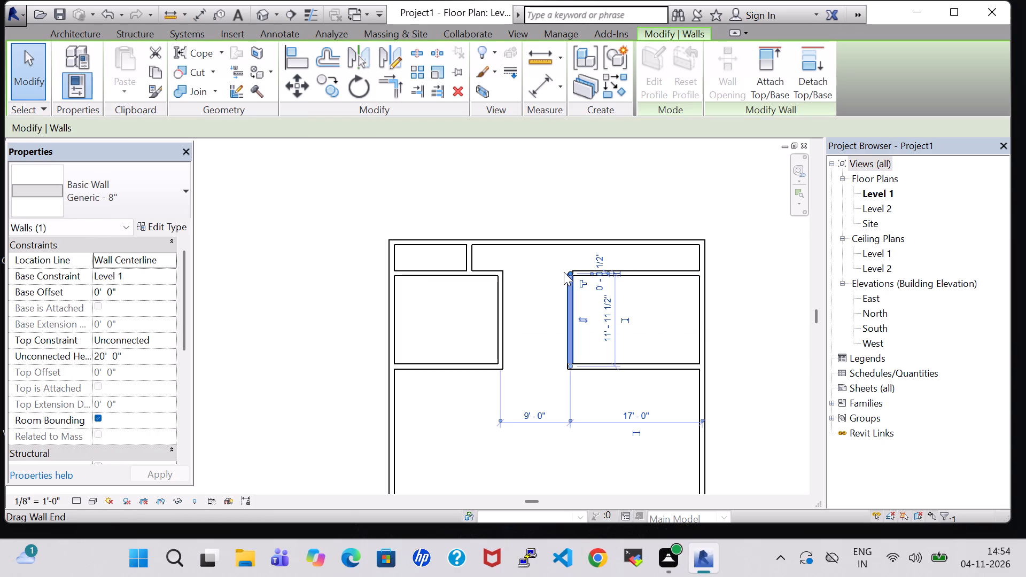
scroll(564, 272, up, 9)
drag(585, 276, 585, 269)
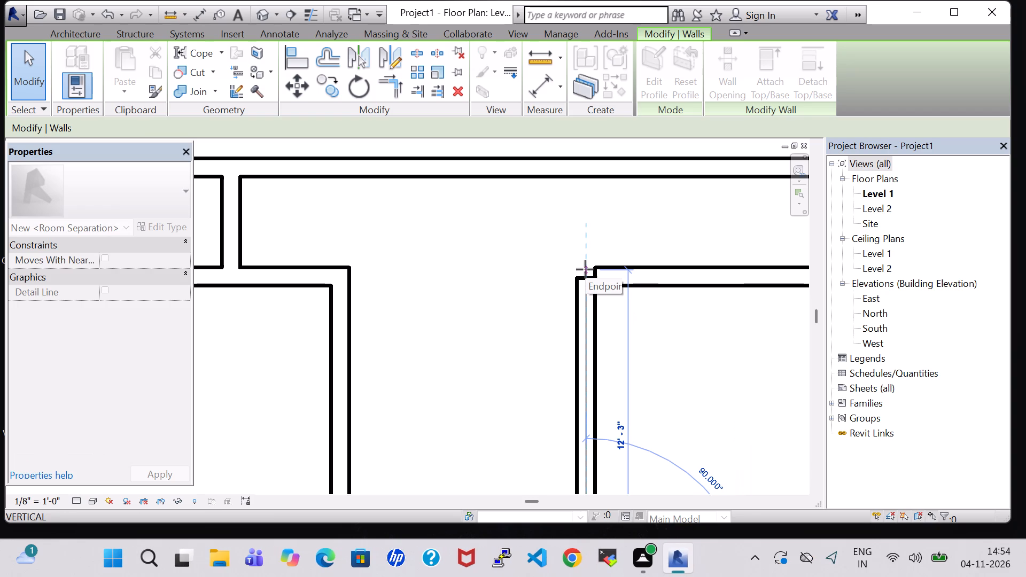
drag(585, 269, 585, 268)
click(478, 229)
scroll(478, 229, down, 5)
Redraw the upper-right room's side wall 13'3" from the small upper-left room's wall, from the top exterior wall down to the dividing wall.
click(93, 37)
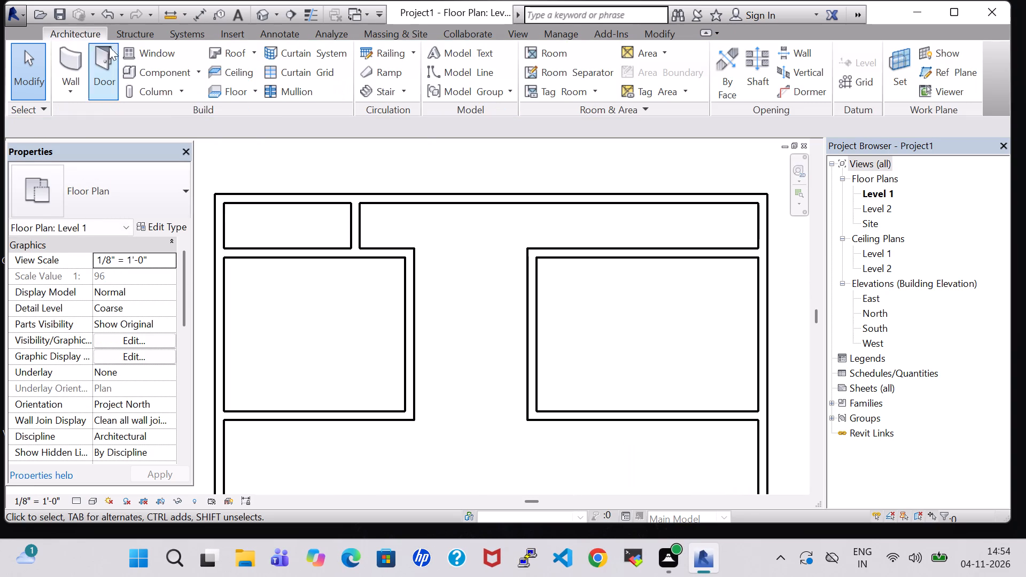
click(83, 59)
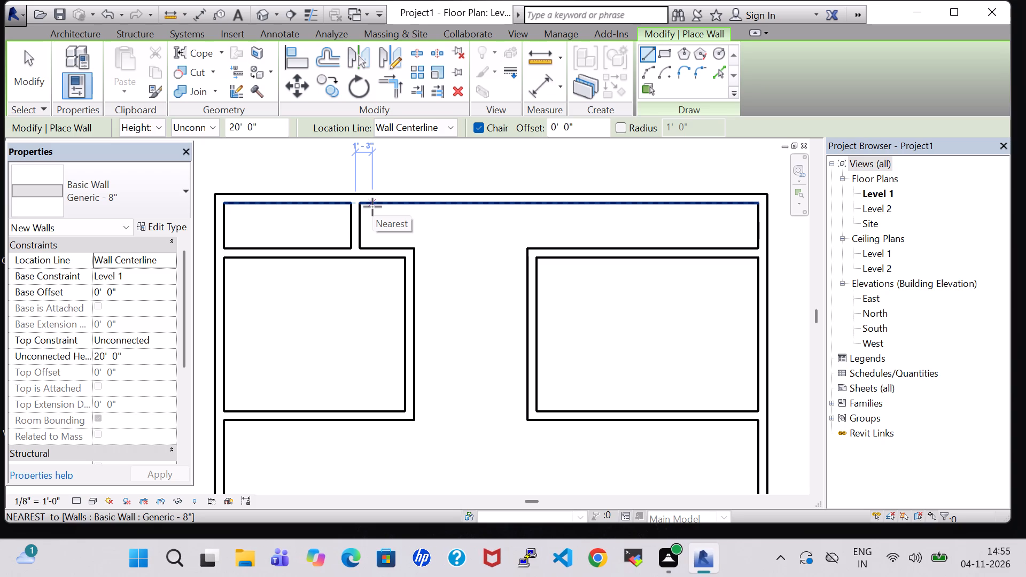
text(13)
key(apostrophe)
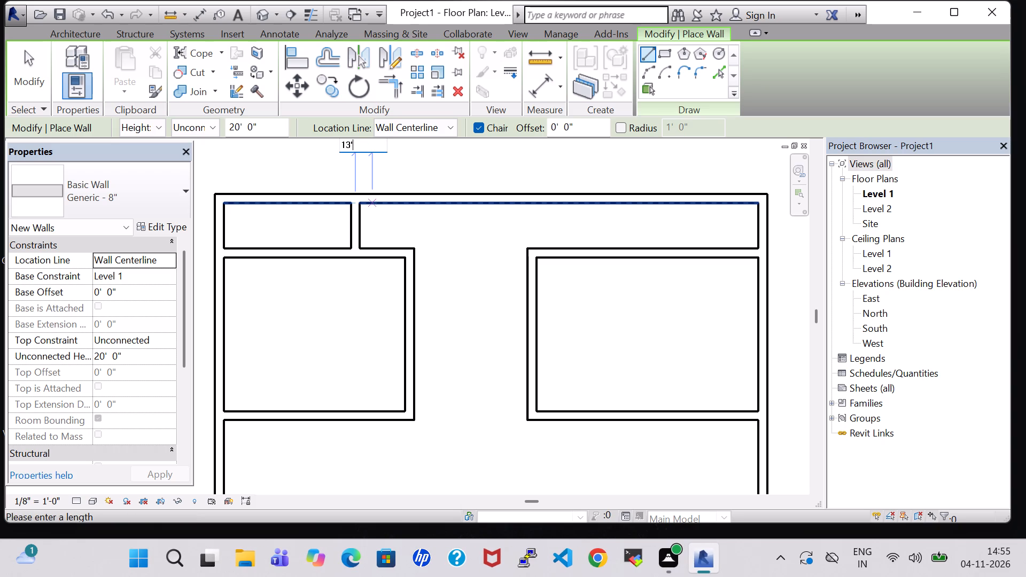
key(3)
key(shift+quotedbl)
key(Return)
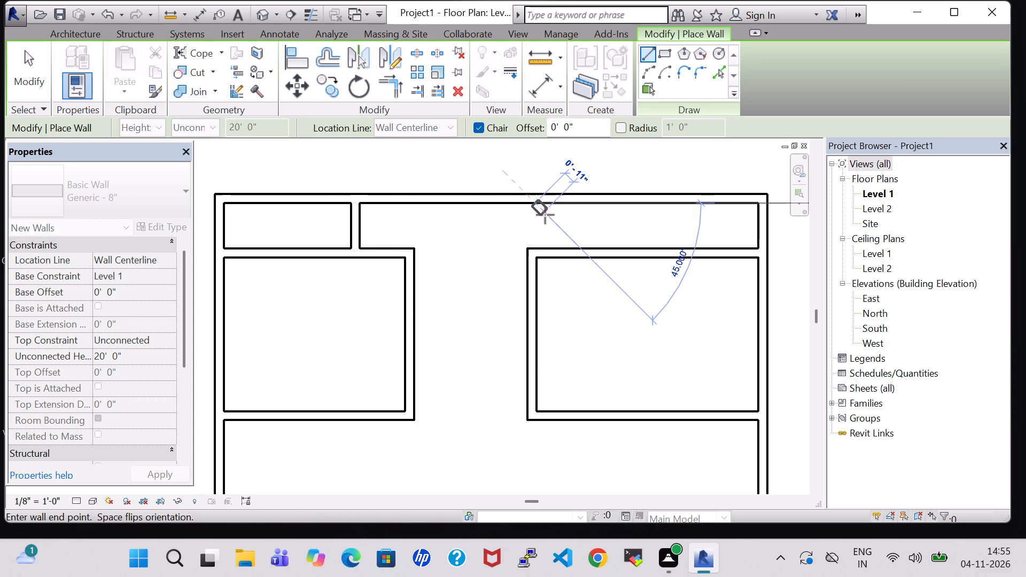
click(530, 251)
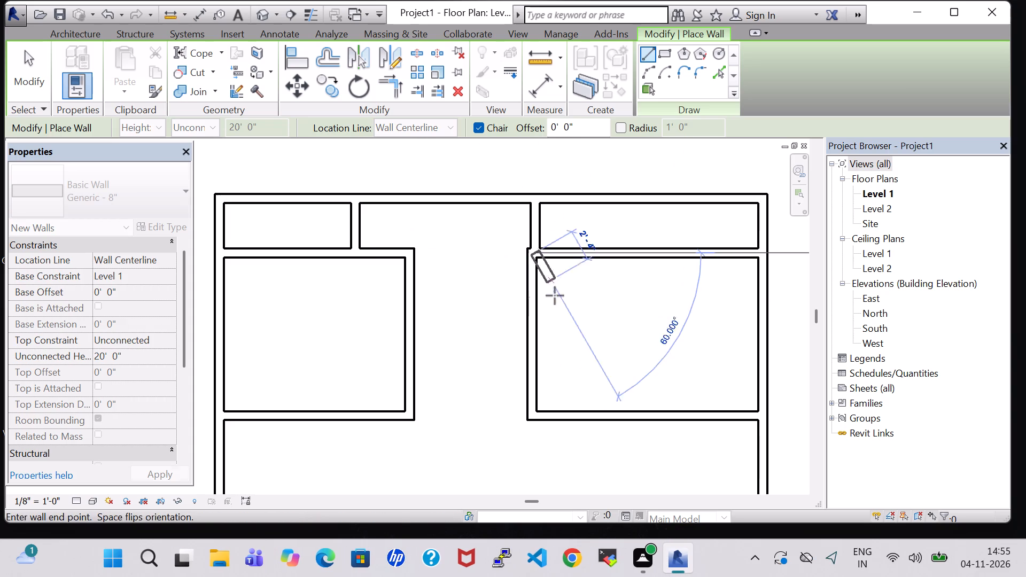
key(Escape)
key(Escape)
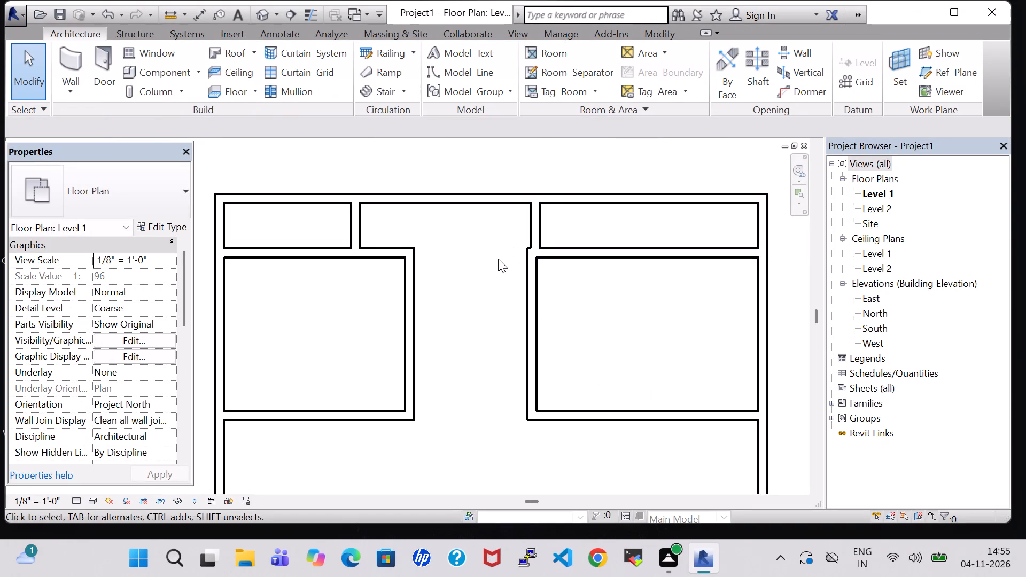
Set the distance between the large right-hand room's side wall and the large left-hand room's side wall to 6'.
click(526, 279)
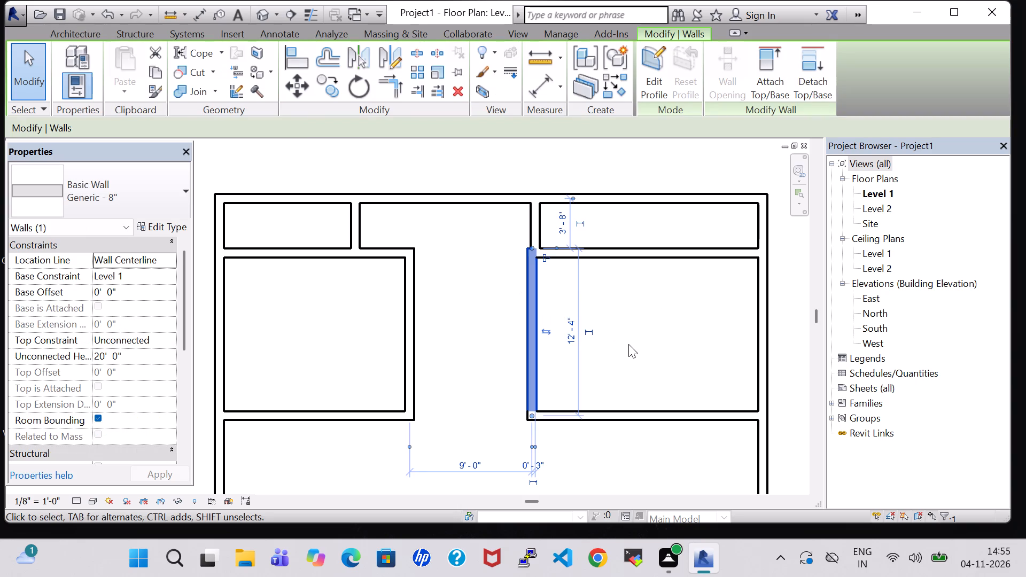
click(466, 465)
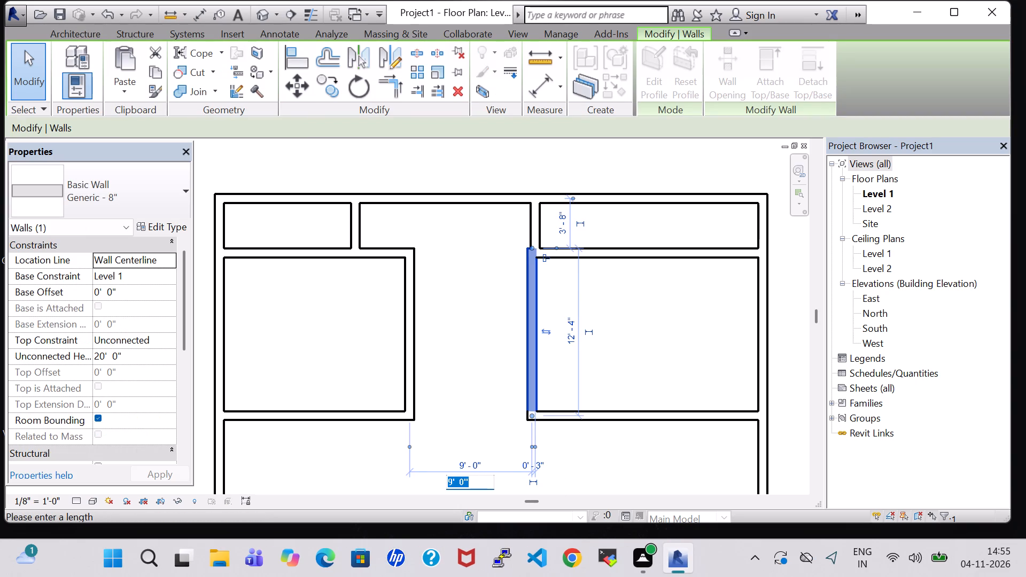
click(453, 485)
key(BackSpace)
key(6)
key(Return)
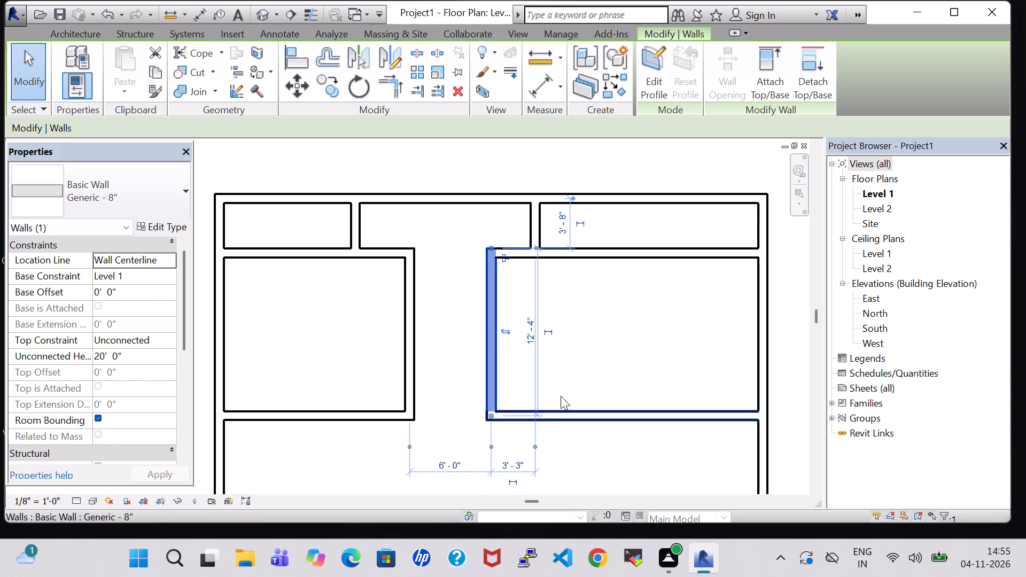
click(604, 336)
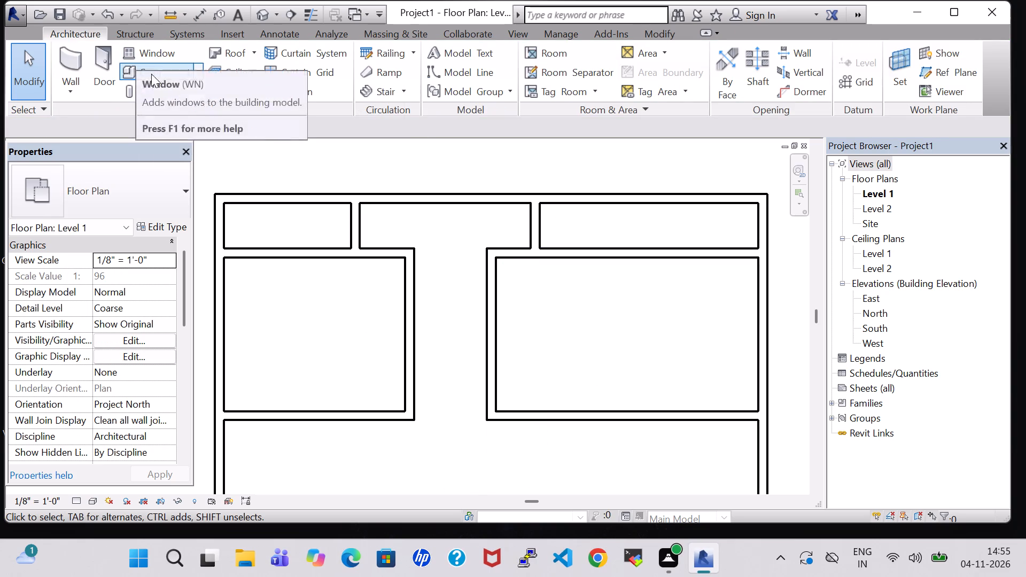
Check the widths of the large left-hand and right-hand rooms between wall centerlines with the Aligned Dimension tool, without placing dimensions.
text(DI)
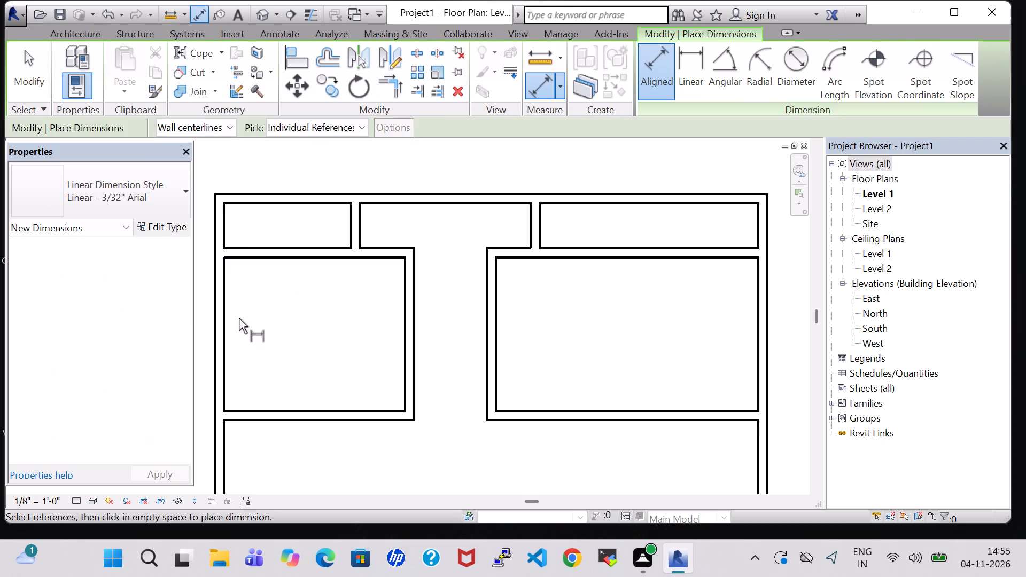
click(220, 330)
click(409, 315)
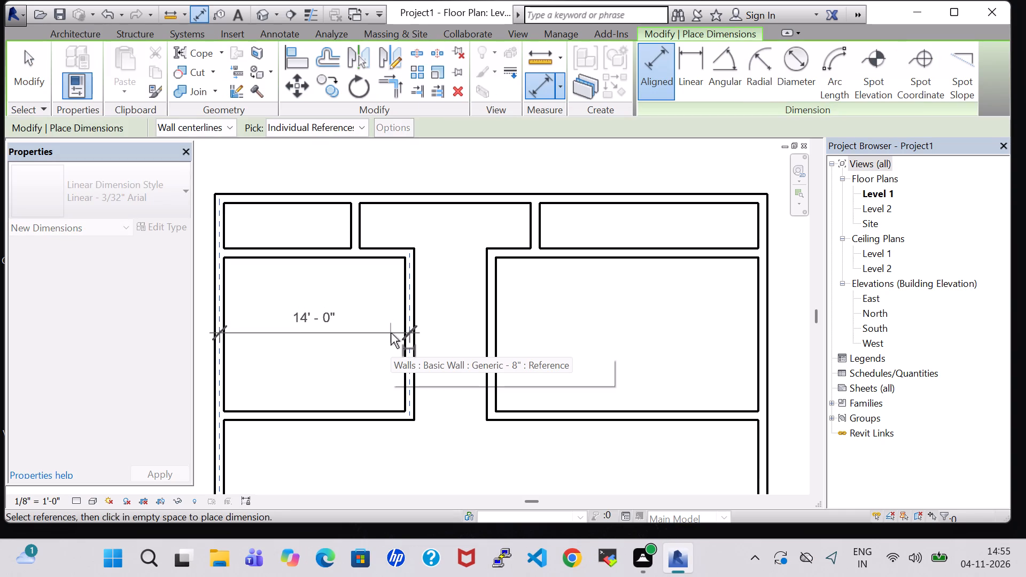
key(Escape)
click(491, 319)
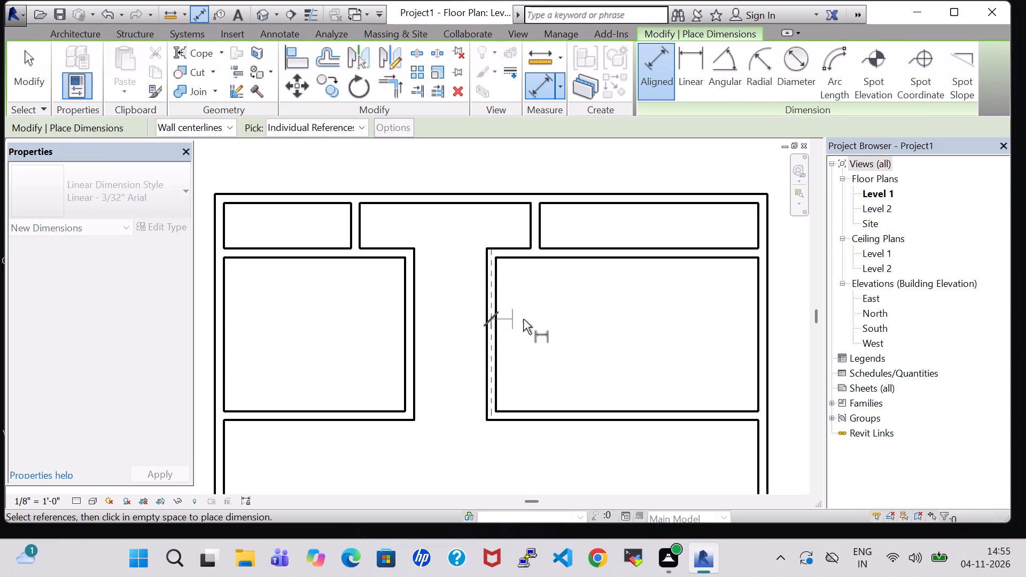
click(762, 302)
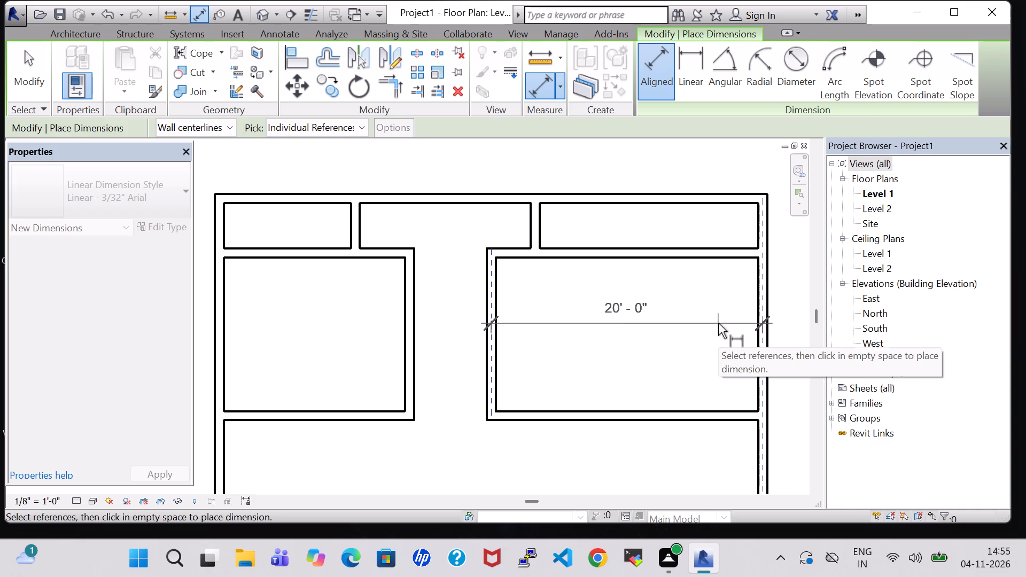
key(Escape)
key(Escape)
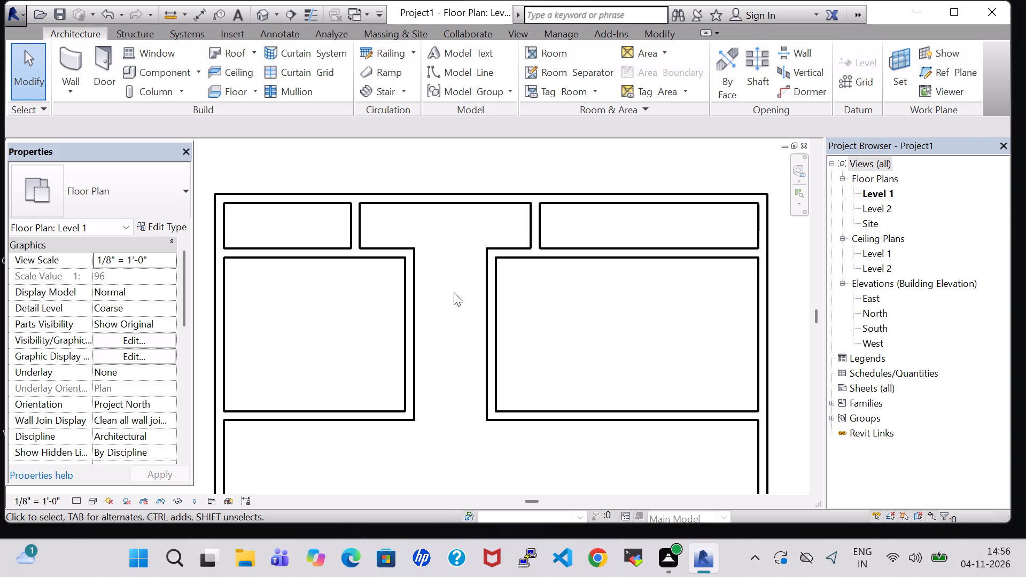
Draw a wall splitting the upper-right room, 8' from its left side wall, from the top exterior wall to the dividing wall.
click(578, 318)
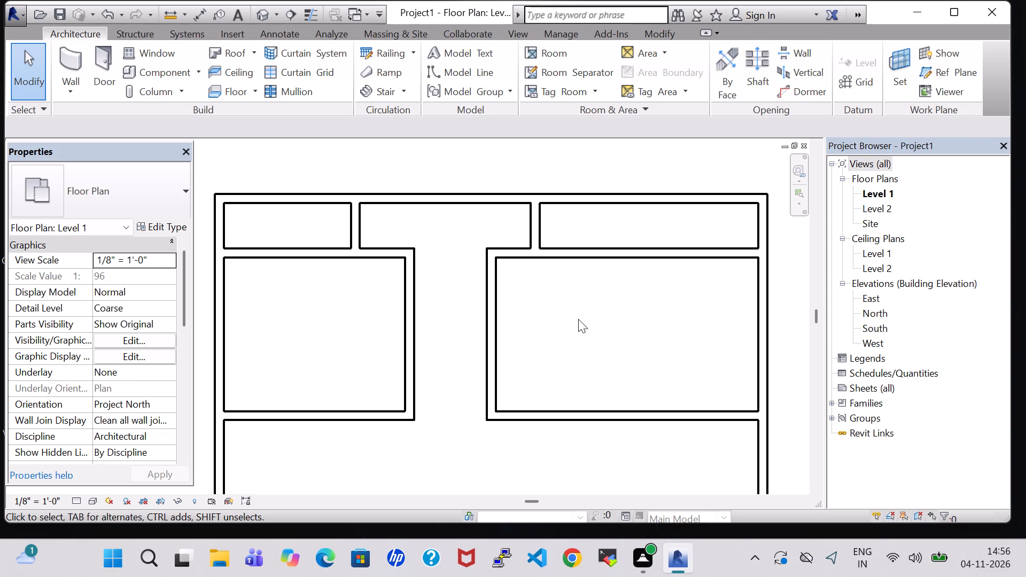
scroll(578, 319, down, 4)
middle_drag(577, 322, 533, 241)
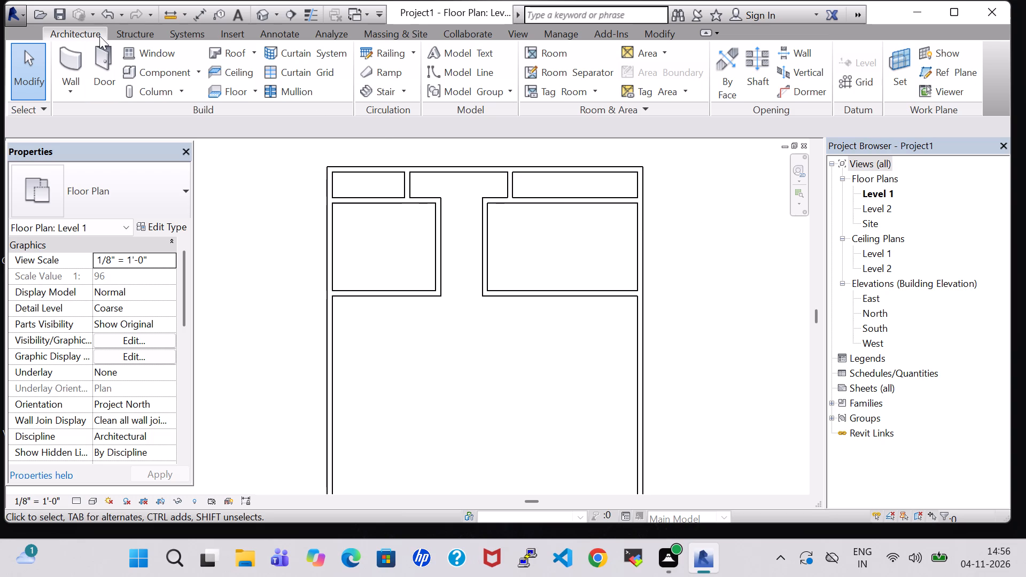
click(70, 64)
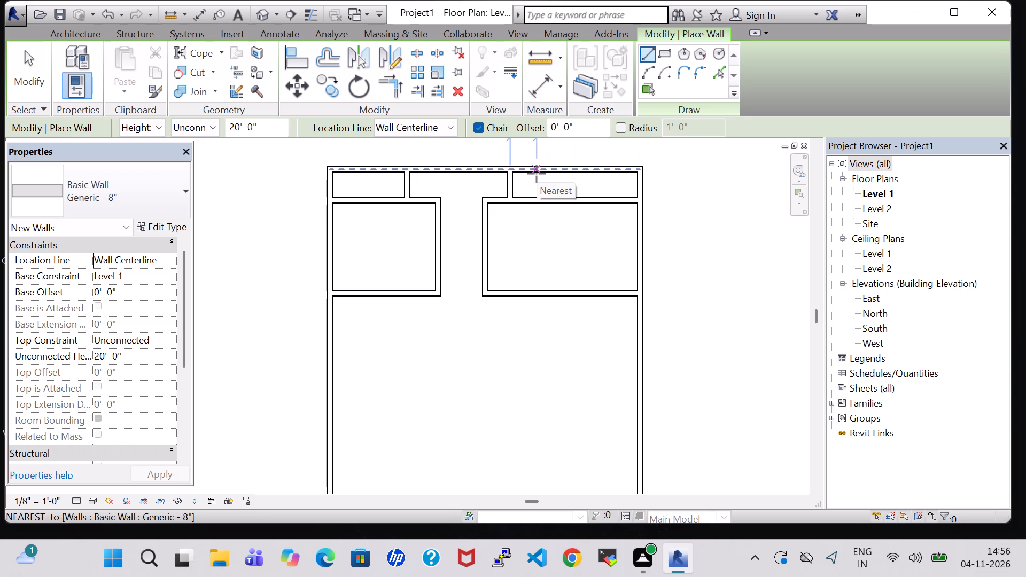
text(8')
key(Return)
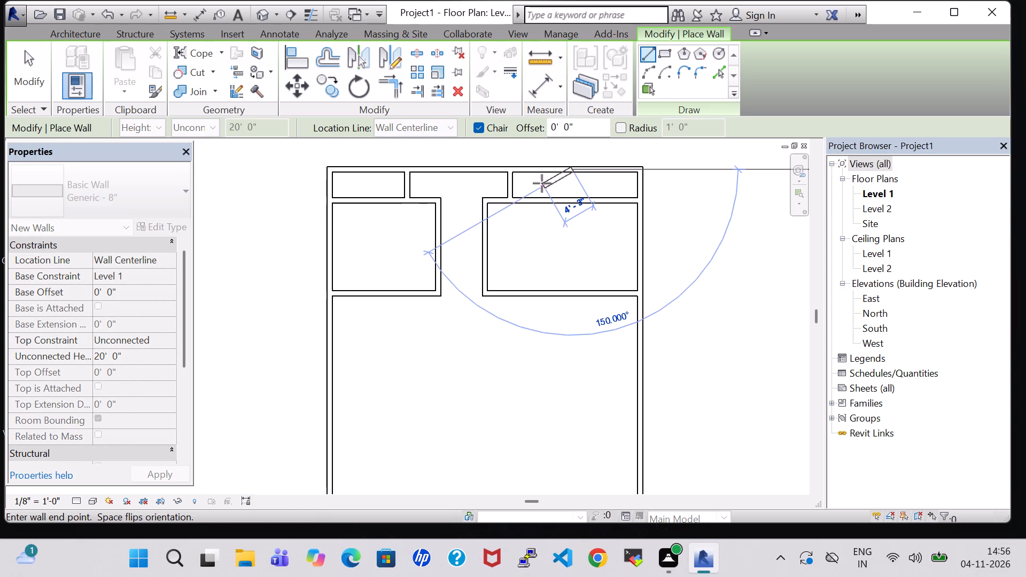
click(571, 199)
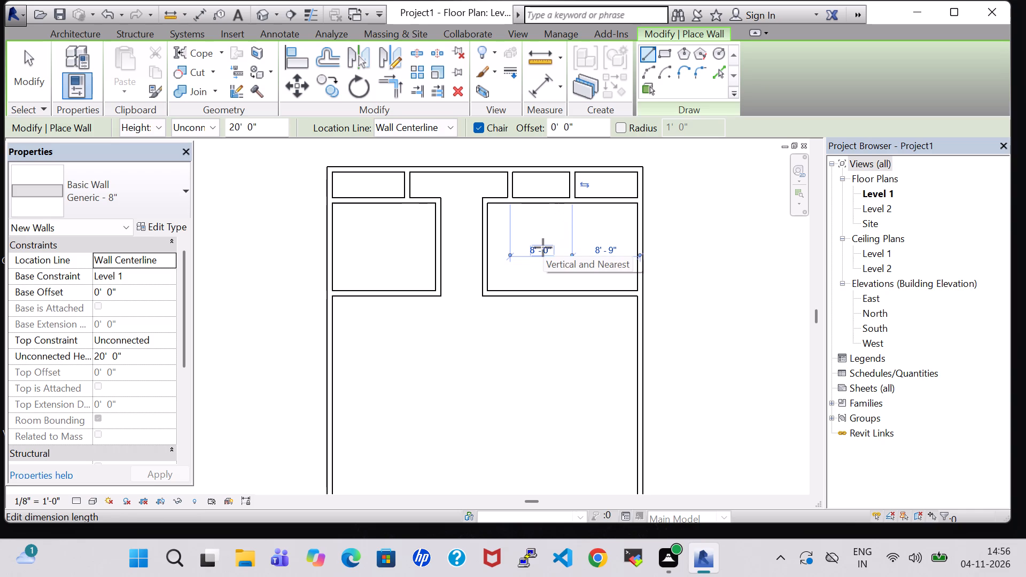
key(Escape)
middle_drag(551, 215, 525, 270)
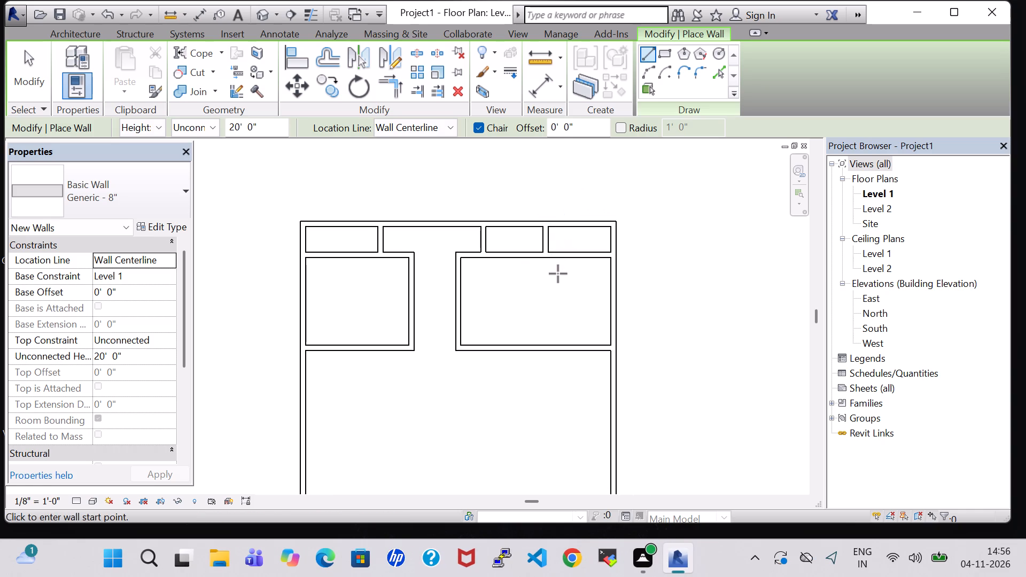
key(Escape)
key(Escape)
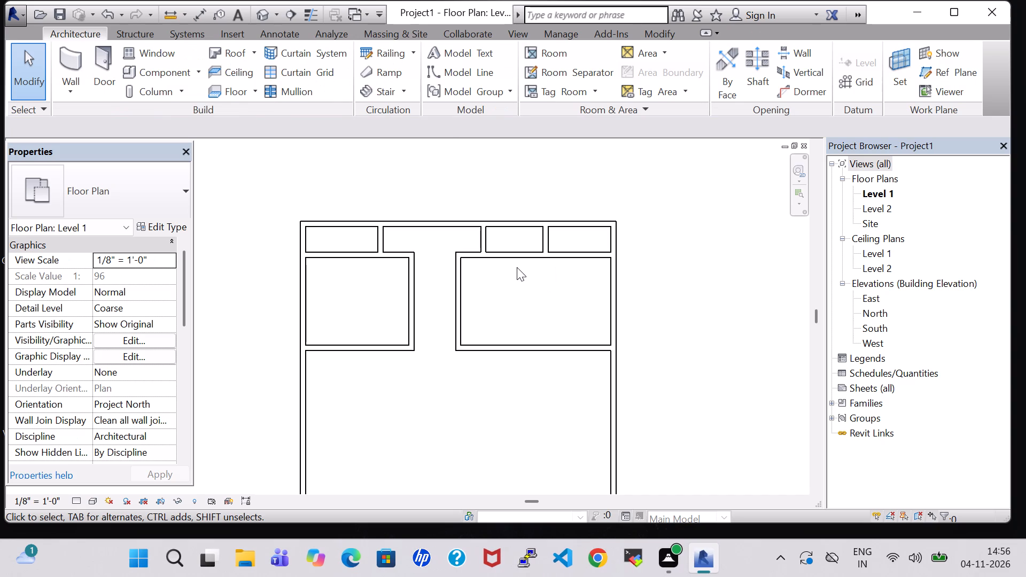
Draw a 9' wall straight down from the lower-right corner of the large left-hand room.
scroll(517, 267, down, 1)
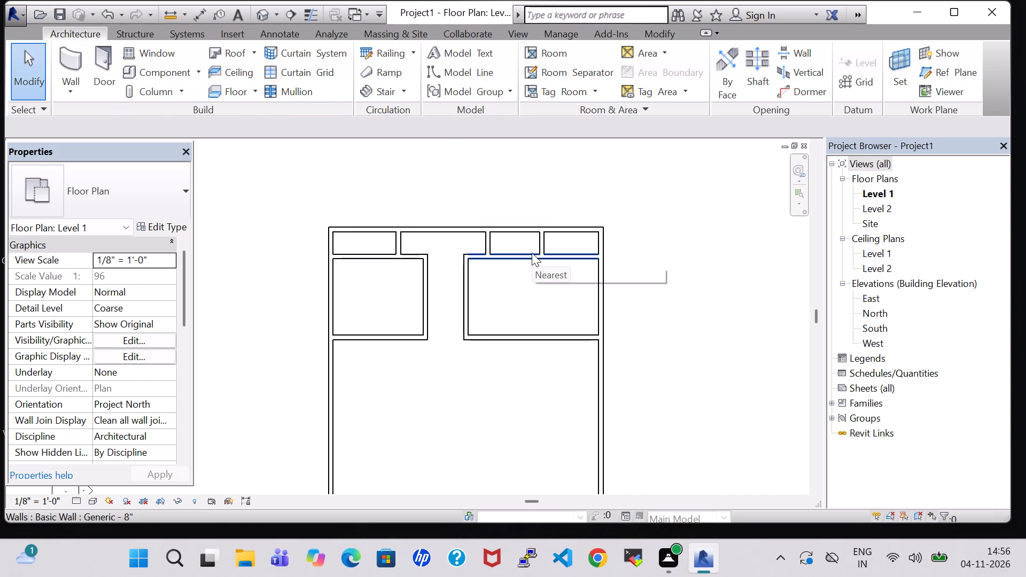
scroll(532, 253, up, 4)
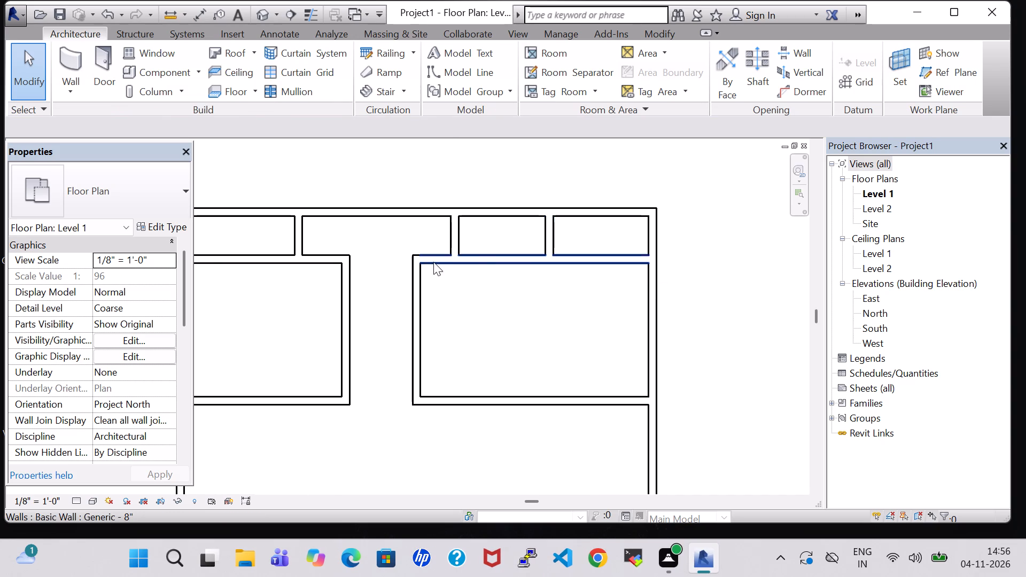
scroll(433, 263, down, 5)
middle_drag(418, 280, 489, 239)
scroll(418, 280, up, 1)
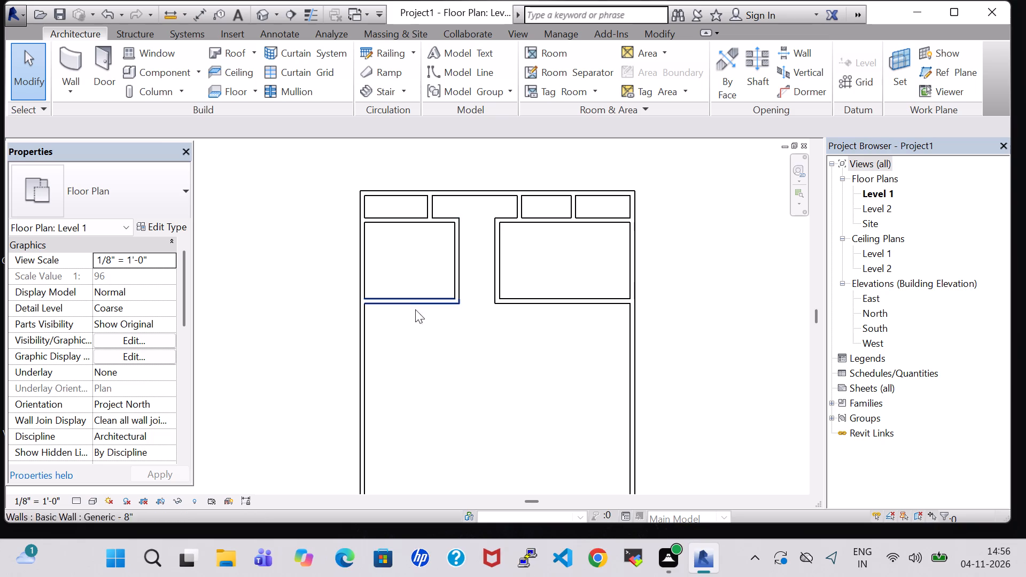
click(63, 63)
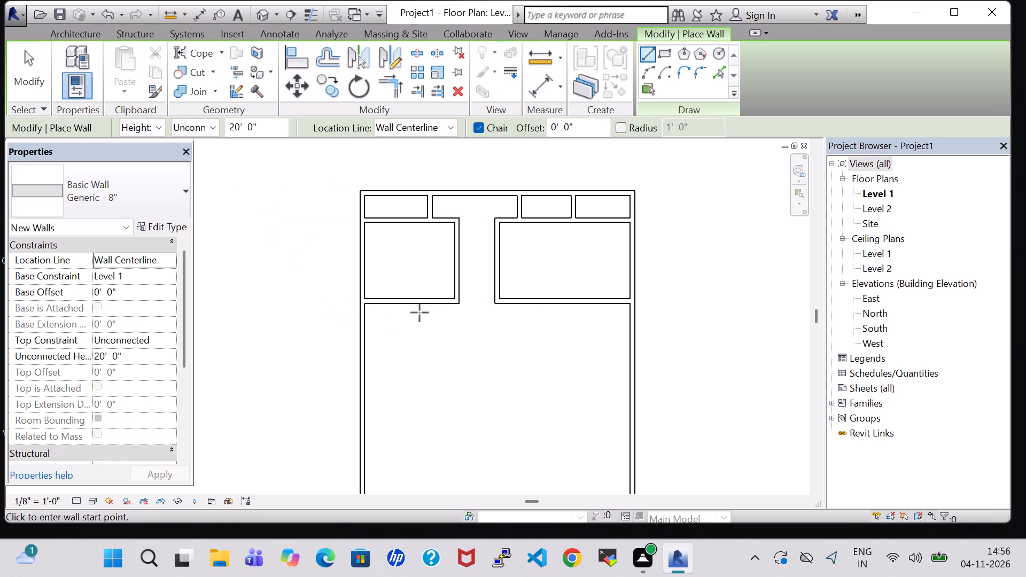
click(457, 303)
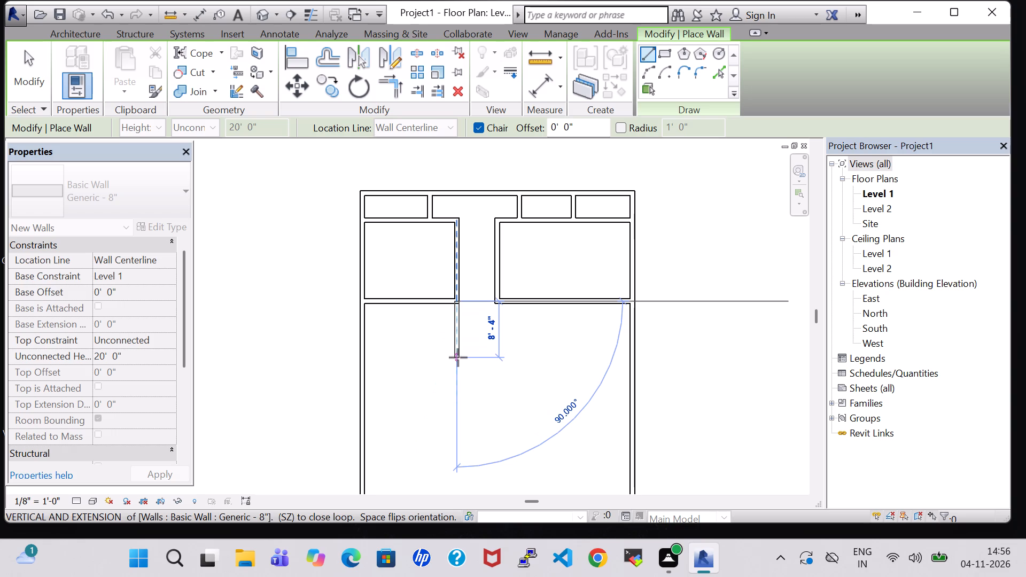
key(9)
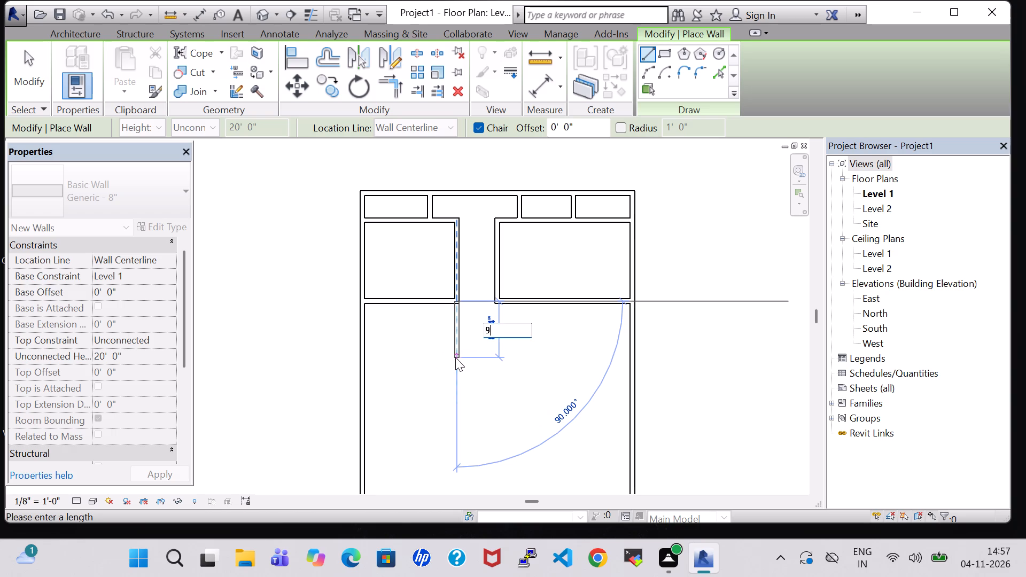
key(apostrophe)
key(Return)
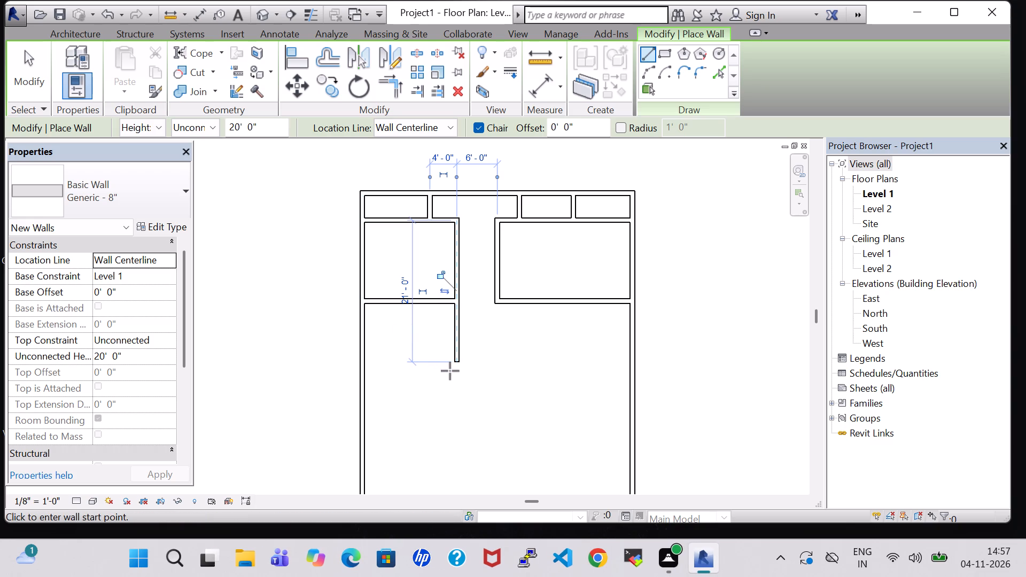
key(Escape)
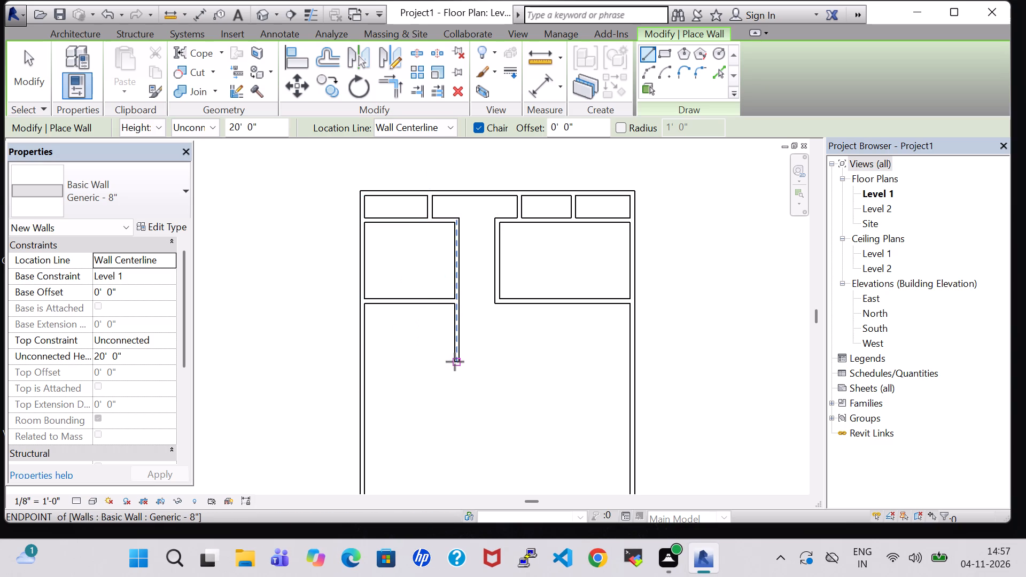
From that wall's lower end, draw a 9' wall to the left, then up to the large left-hand room's bottom wall.
click(455, 362)
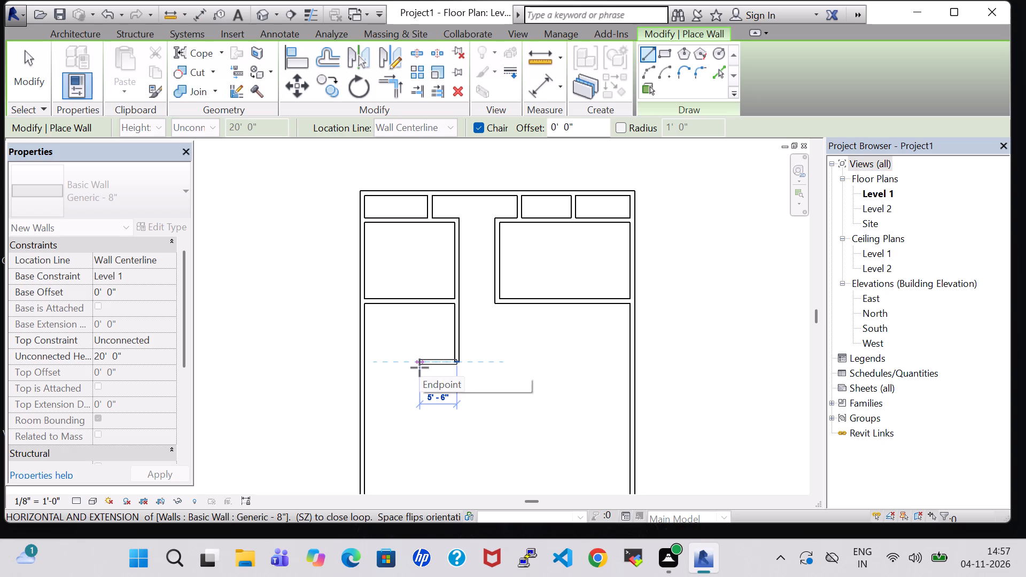
text(9')
key(Return)
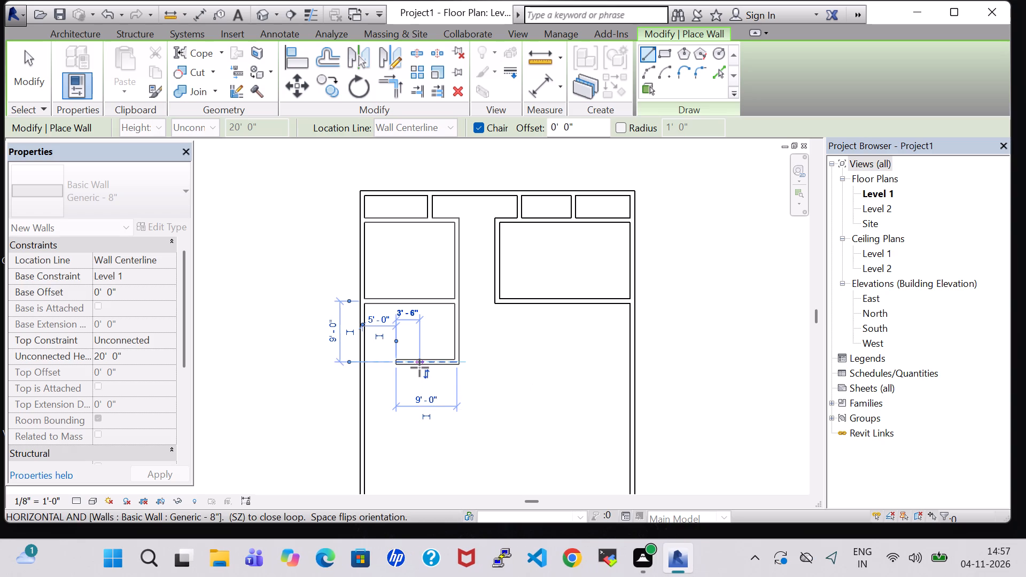
click(394, 308)
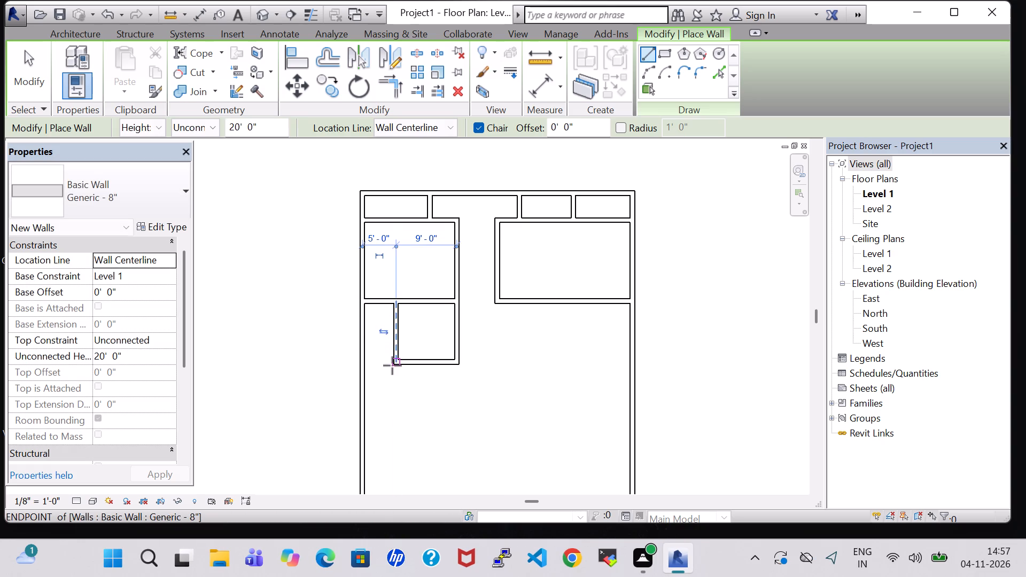
Draw a wall from the new room's lower-left corner to the left exterior wall, enclosing the narrow space beside it.
click(397, 362)
click(361, 362)
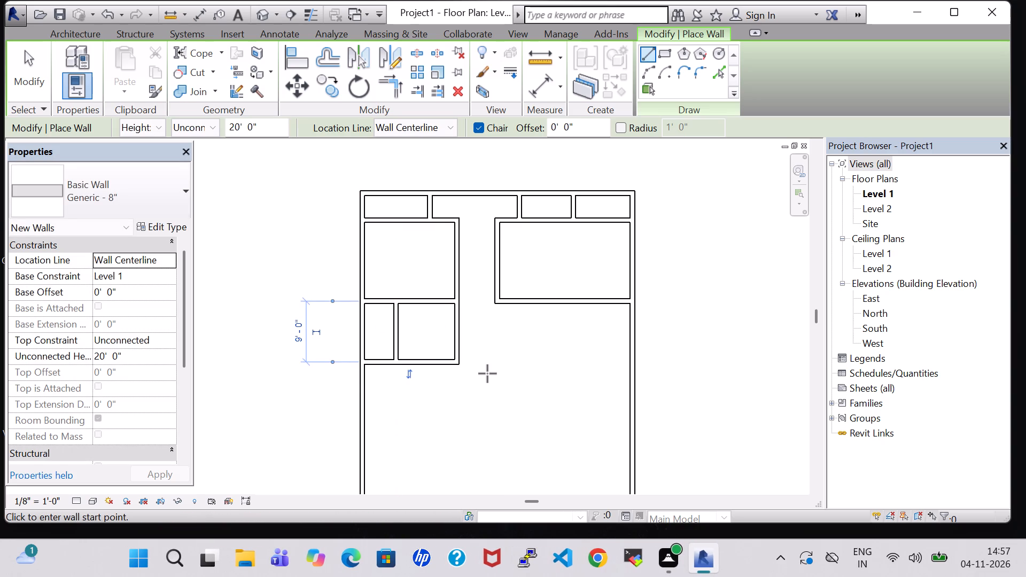
key(Escape)
key(Escape)
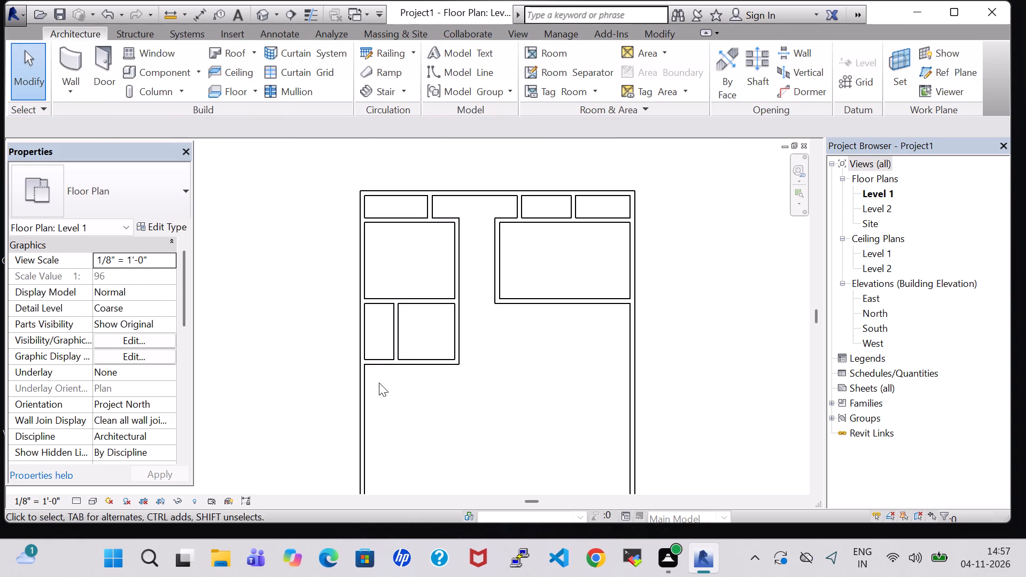
Enclose another left-hand room below with a wall 11' down from the 9' room's lower-right corner, then left to the exterior wall.
middle_drag(379, 383, 423, 254)
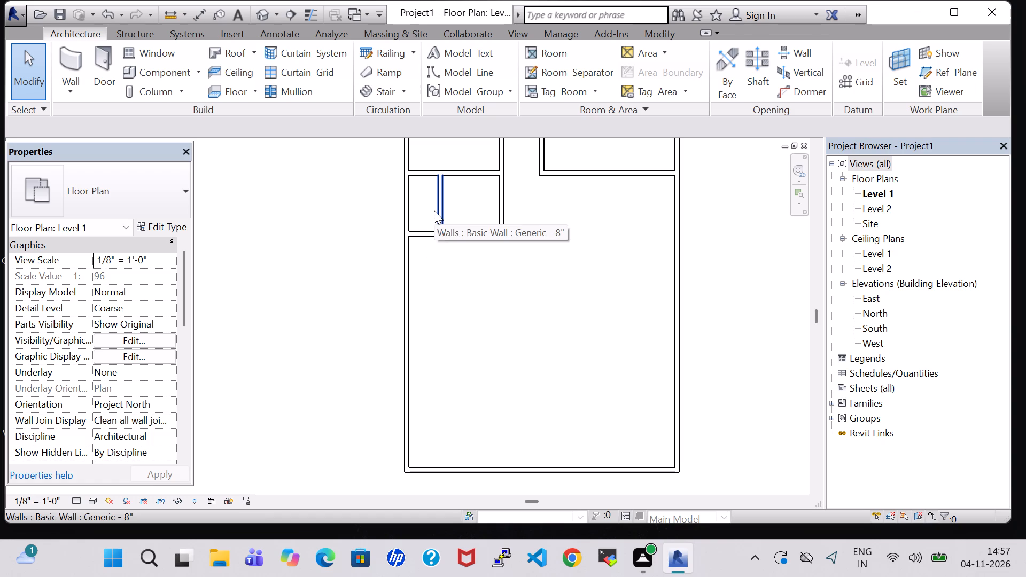
click(58, 65)
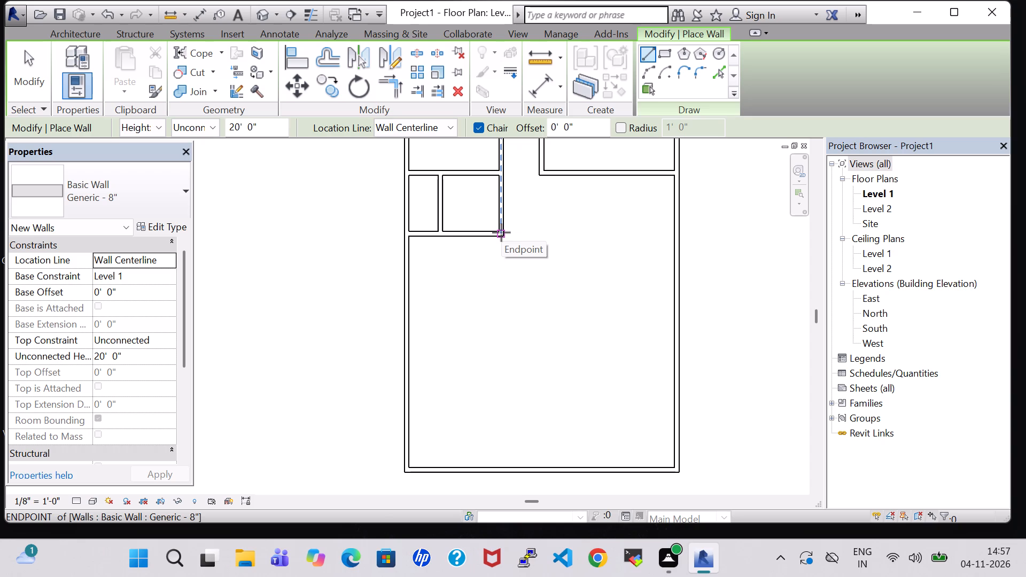
click(501, 232)
text(11')
key(Return)
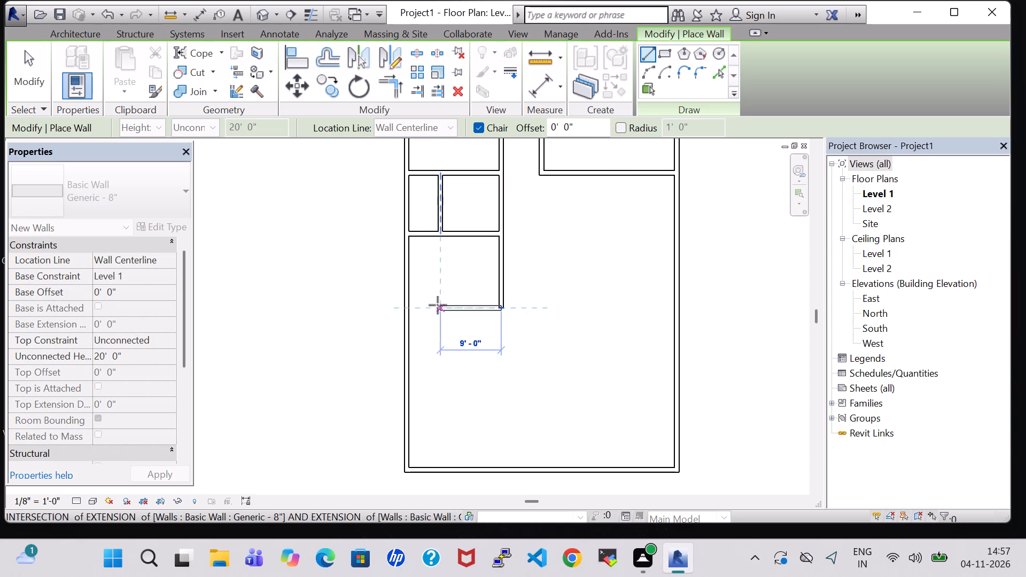
click(409, 310)
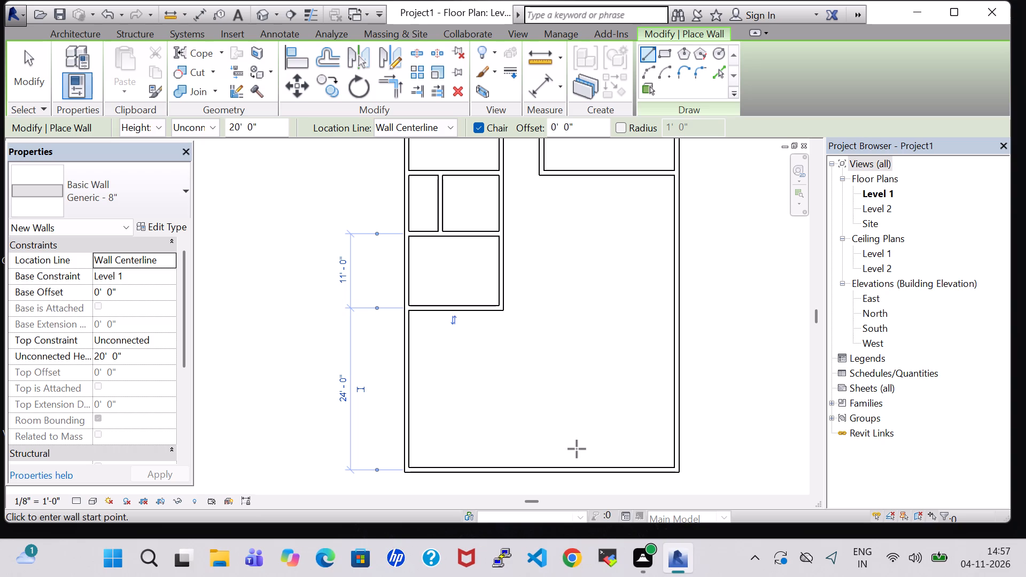
Enclose a narrow room below the 11' room with a wall 4' down from its lower-right corner, then left to the exterior wall.
click(503, 308)
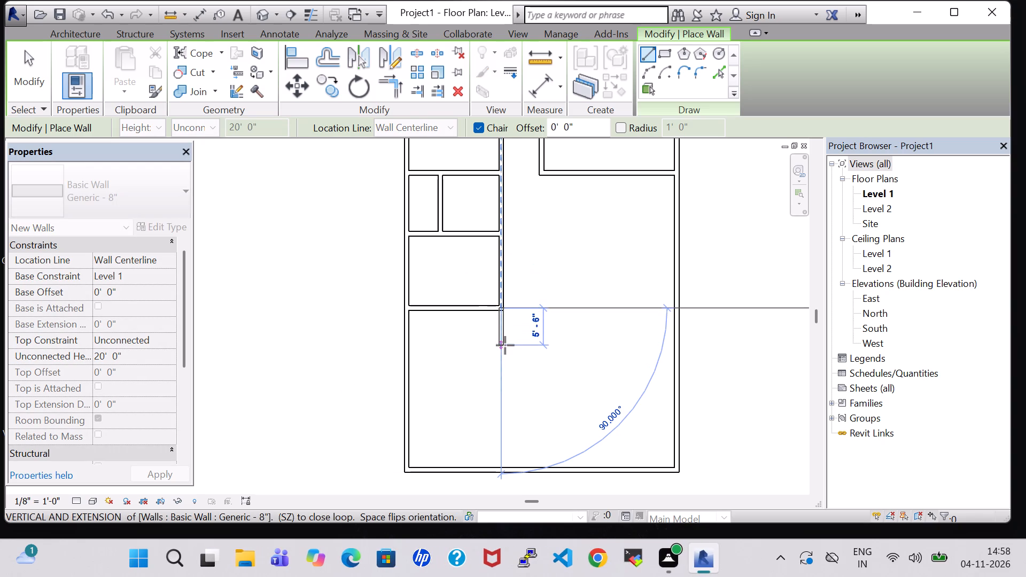
text(4')
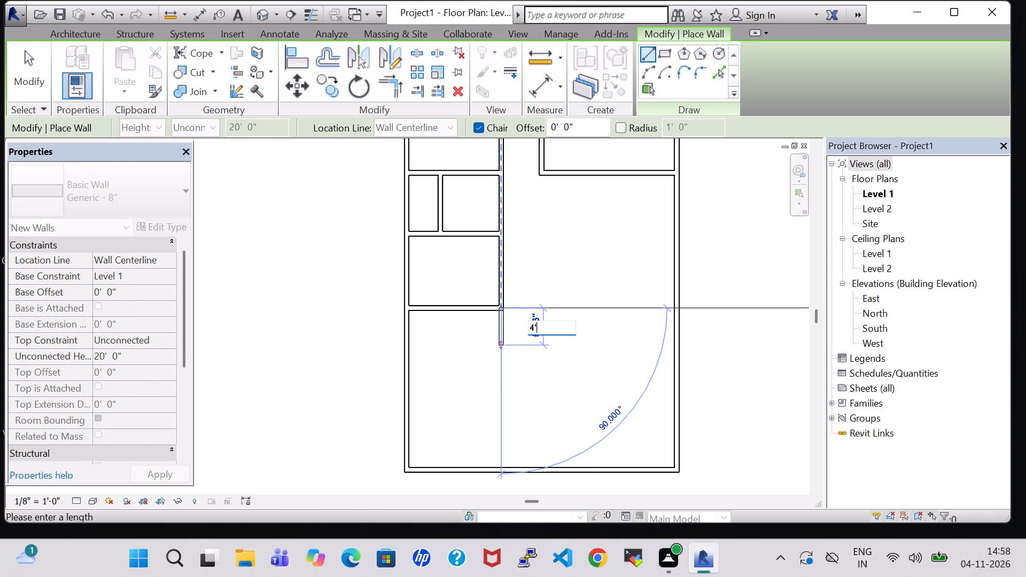
key(Return)
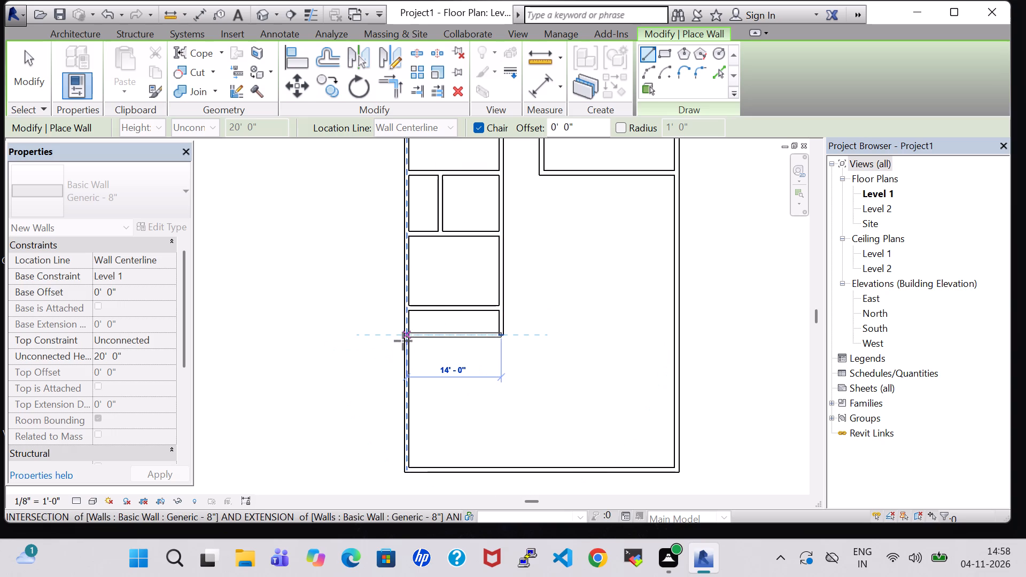
click(403, 341)
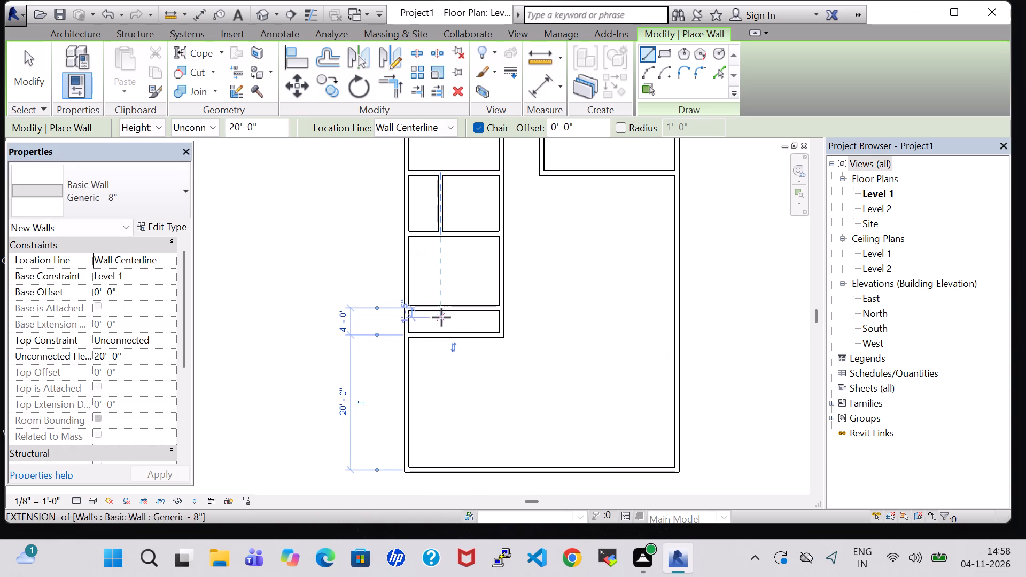
Divide the 4' deep room with a vertical wall aligned with the partition of the two rooms above the 11' room.
click(442, 338)
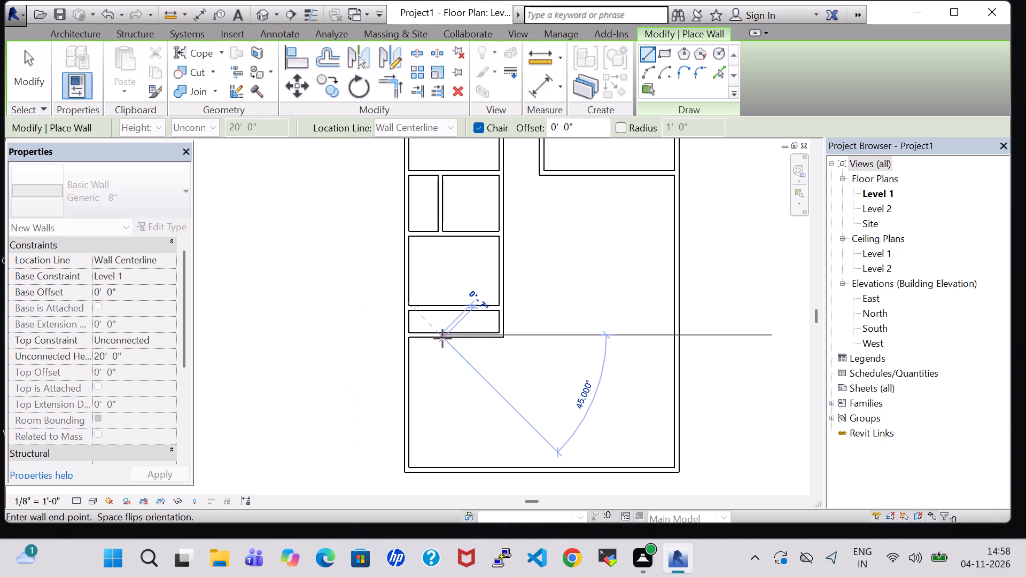
click(443, 307)
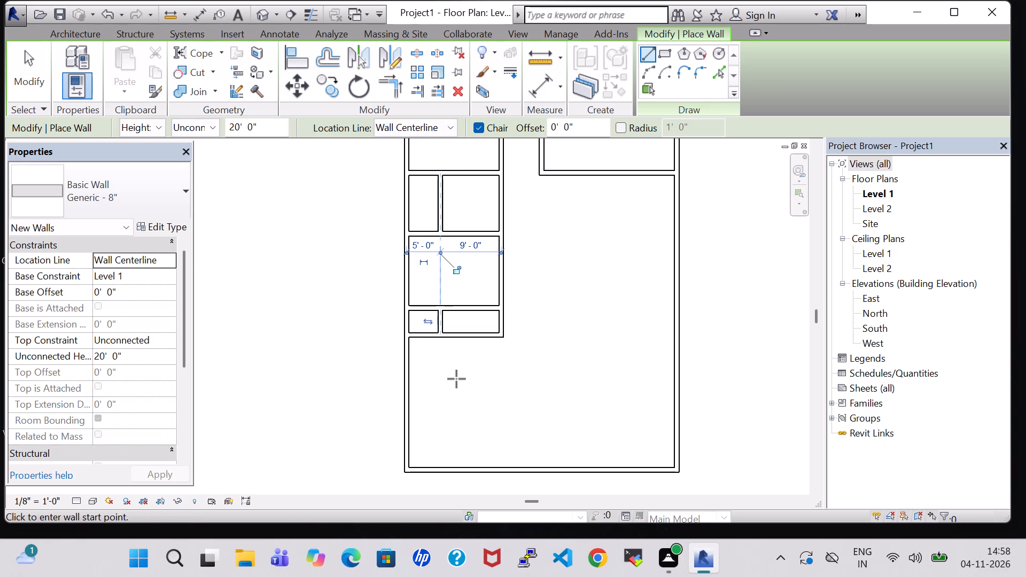
key(Escape)
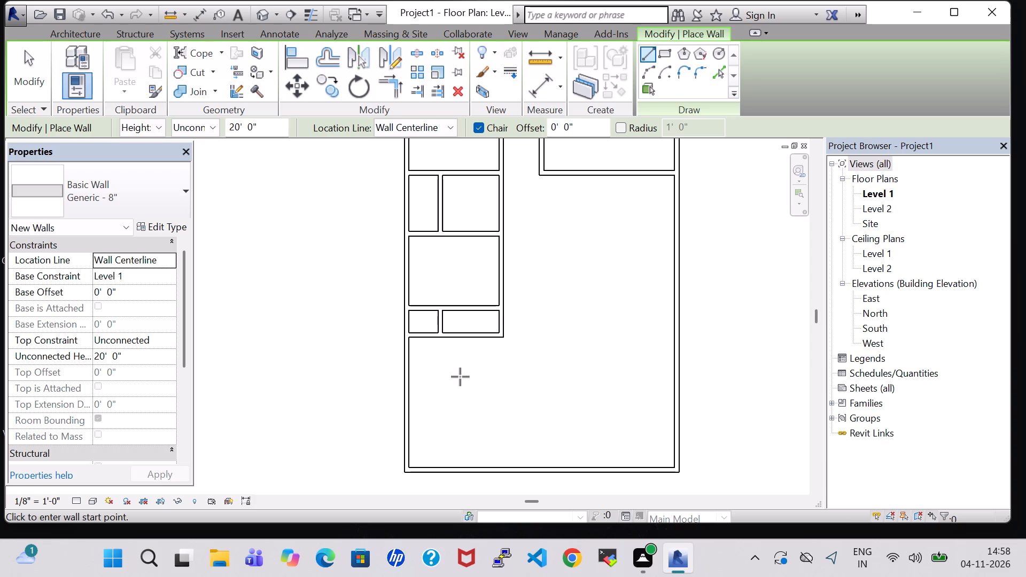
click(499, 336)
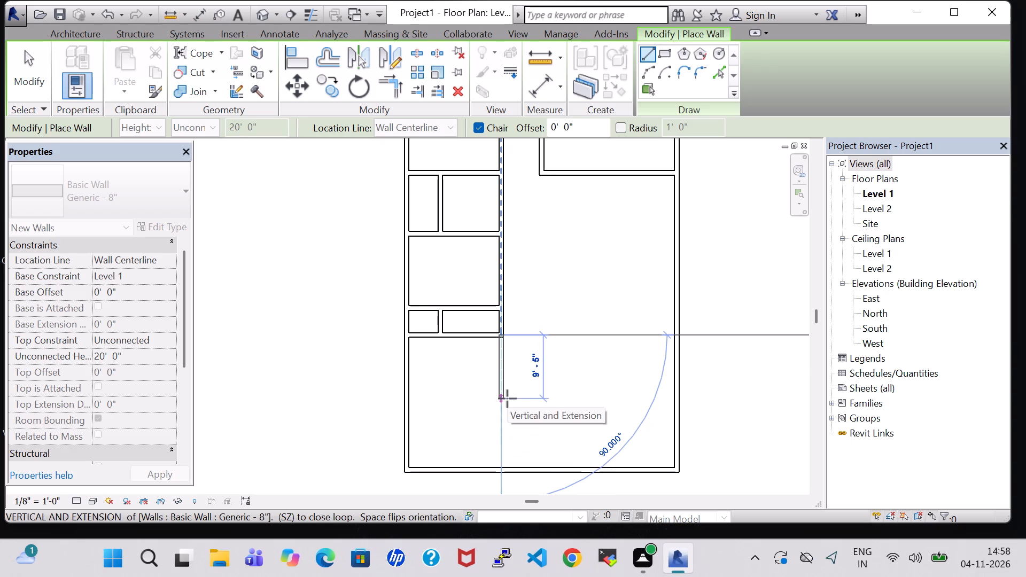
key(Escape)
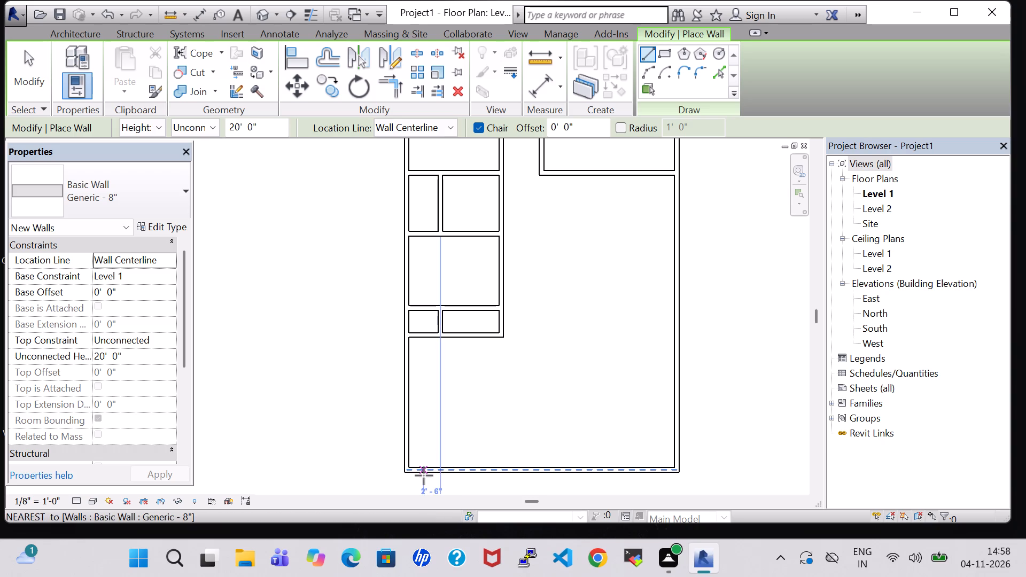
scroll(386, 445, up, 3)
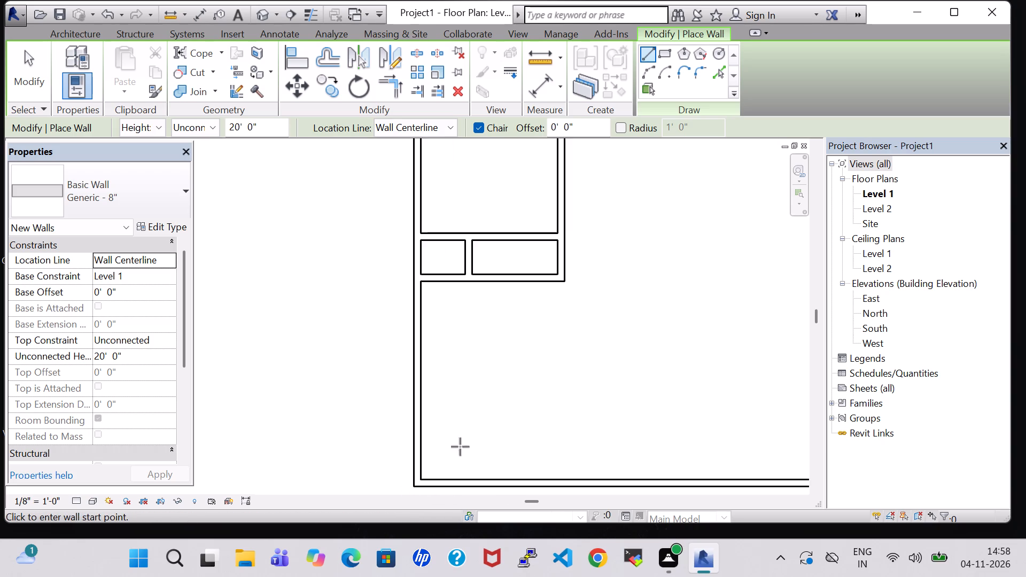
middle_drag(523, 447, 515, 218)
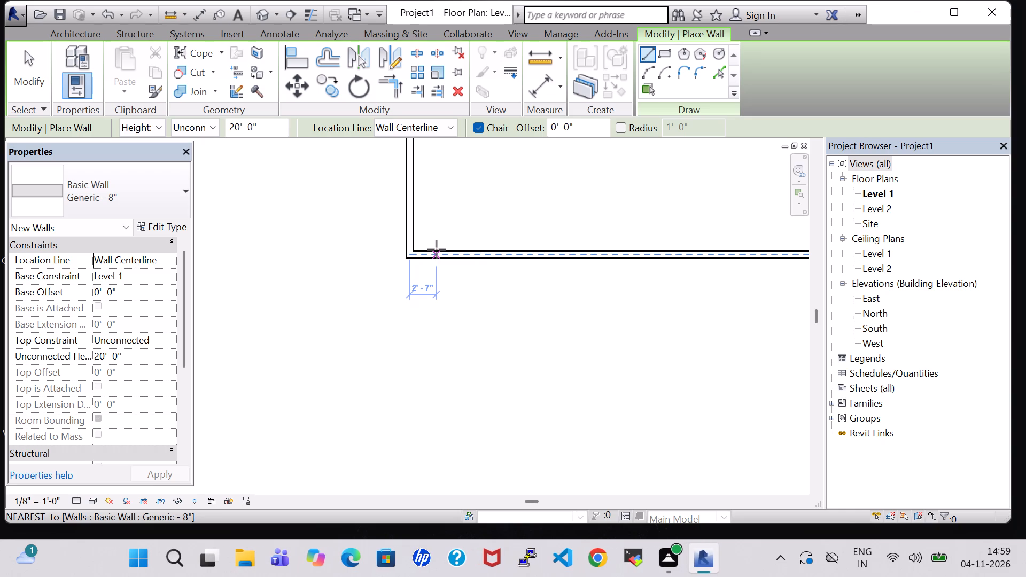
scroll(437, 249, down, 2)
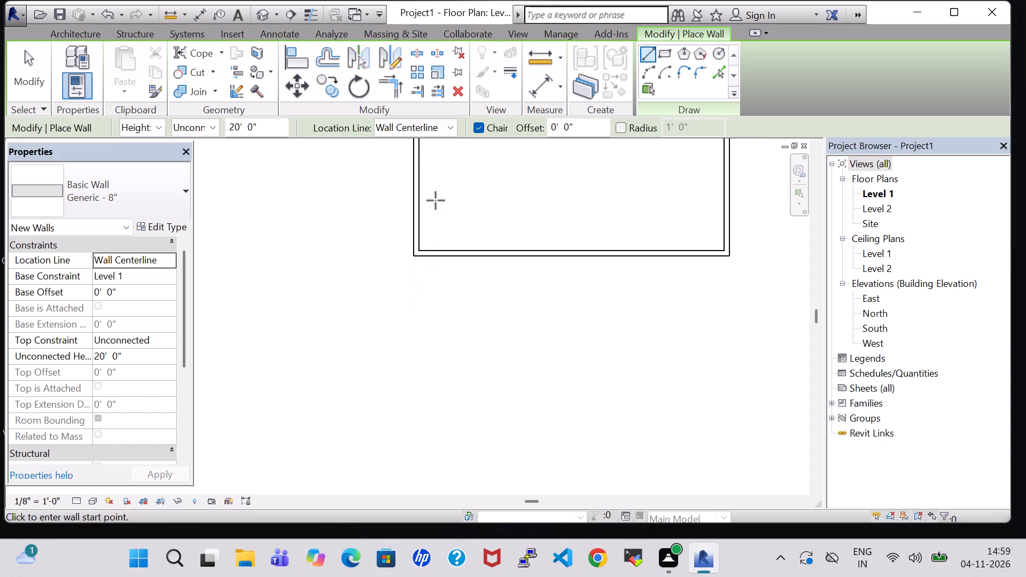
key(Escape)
Draw an 18'6" horizontal wall to the right from the left exterior wall, starting 4'6" above the bottom exterior wall.
middle_drag(443, 208, 475, 367)
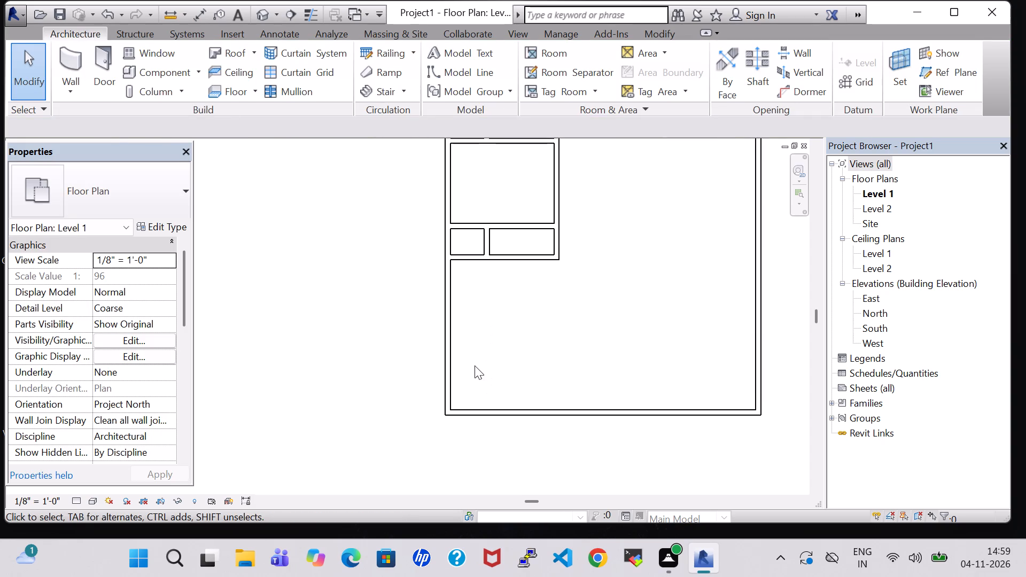
scroll(391, 235, down, 5)
middle_drag(384, 224, 358, 392)
click(392, 258)
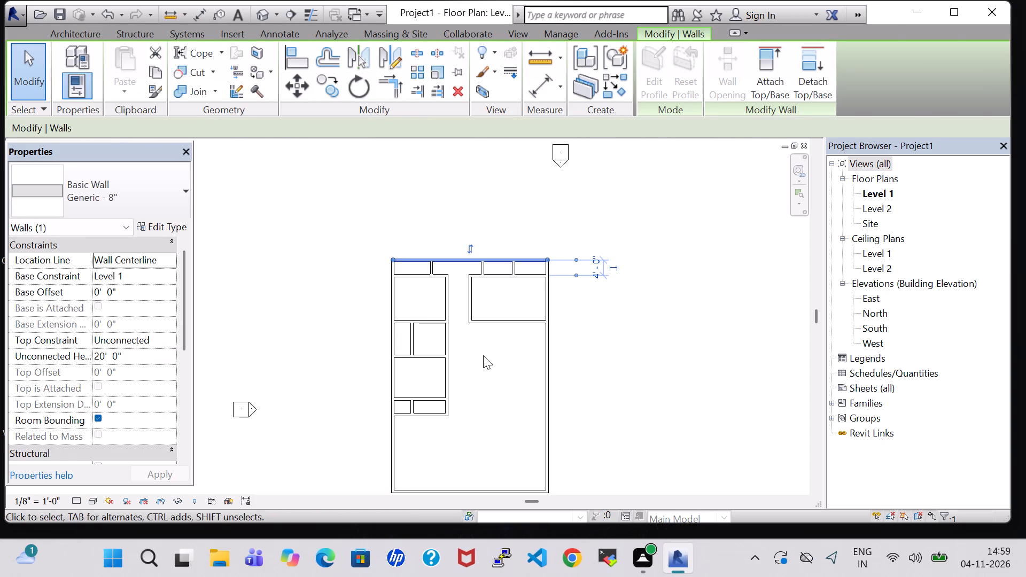
click(463, 420)
middle_drag(463, 420, 518, 279)
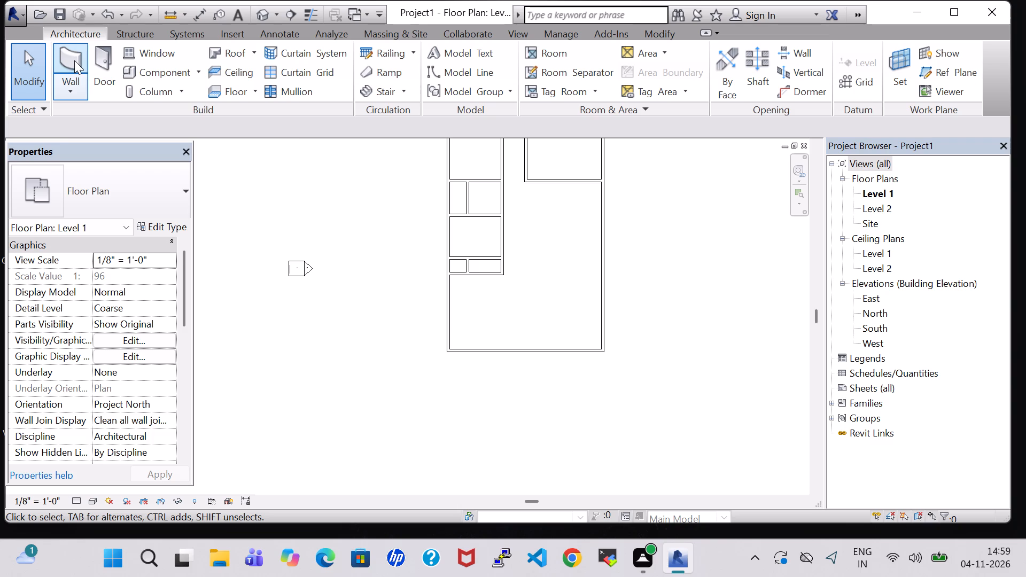
click(74, 60)
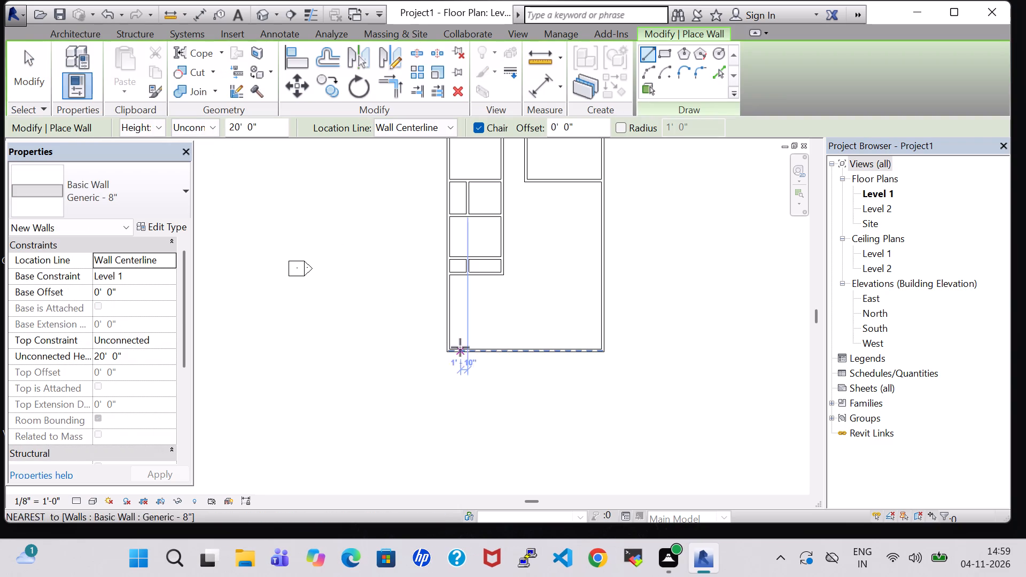
scroll(458, 338, up, 5)
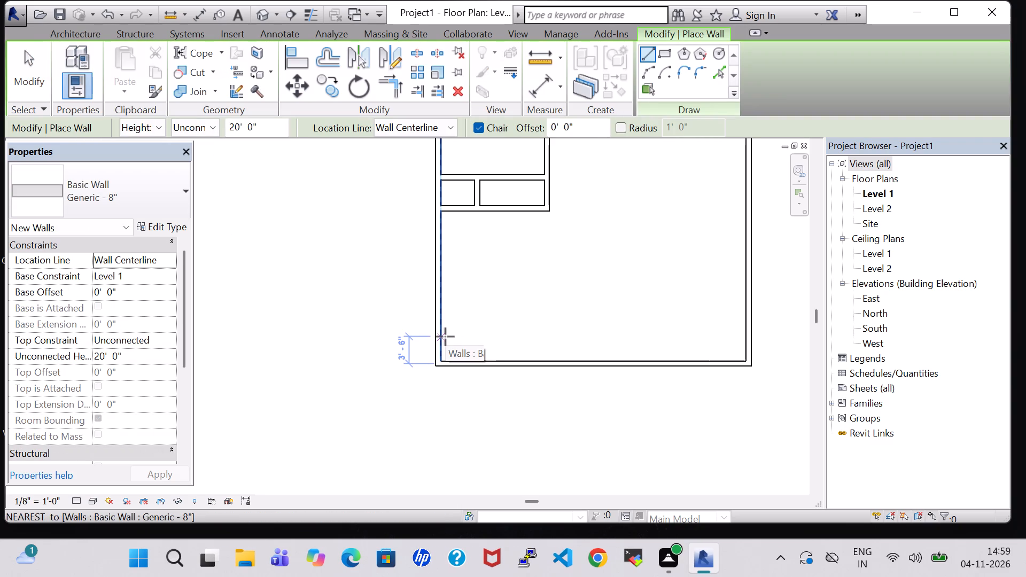
text(4'6)
key(shift+quotedbl)
key(Return)
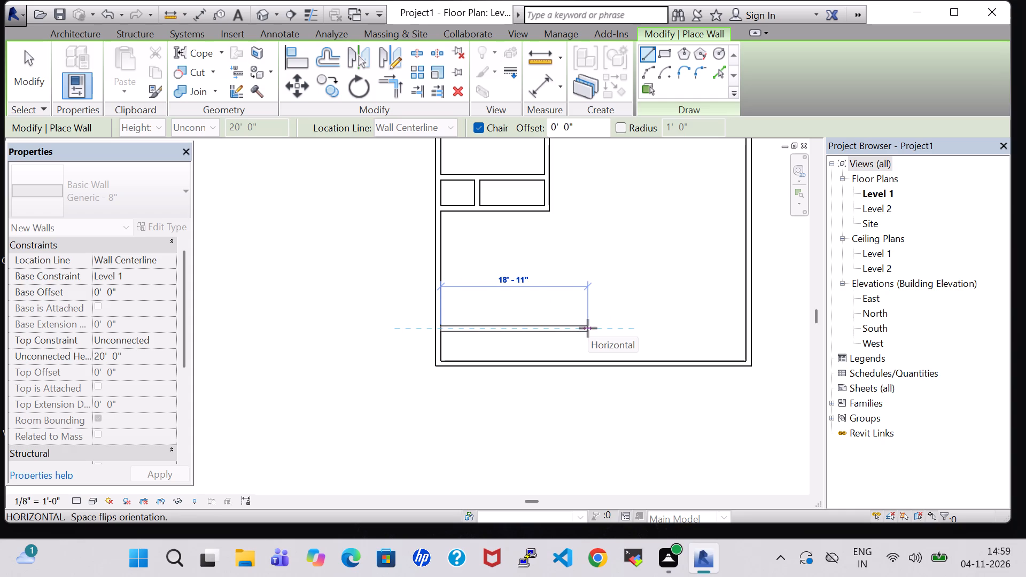
text(18)
text('6)
key(shift+quotedbl)
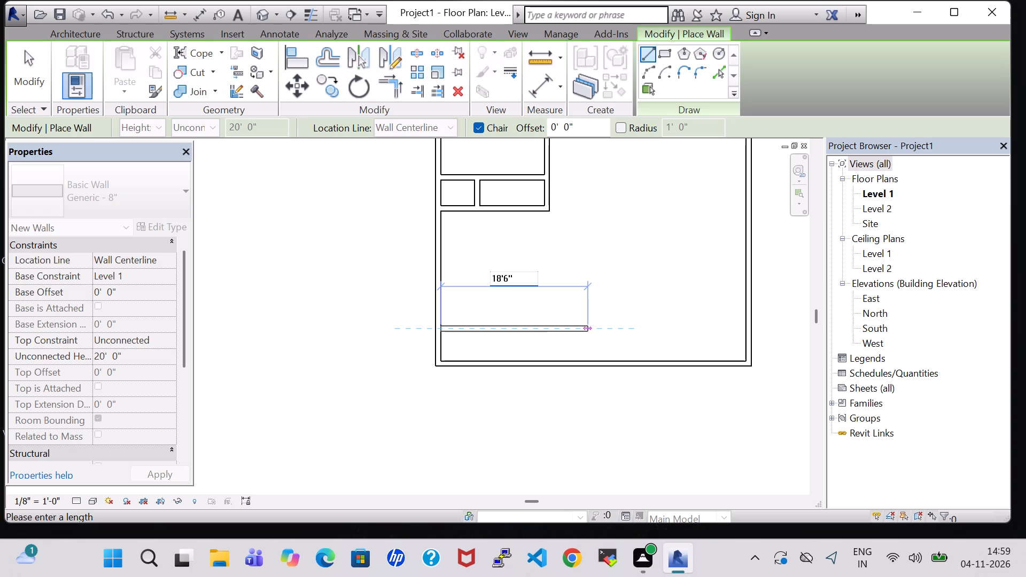
key(Return)
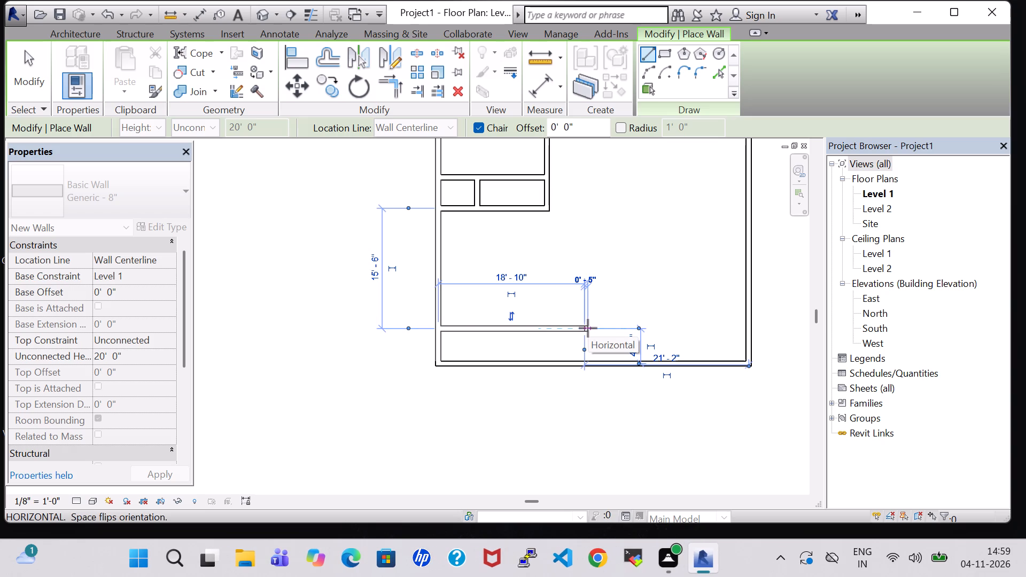
Continue from that wall's right end 15'6" up, then left to the lower-right corner of the divided 4' room, enclosing a large room.
click(584, 204)
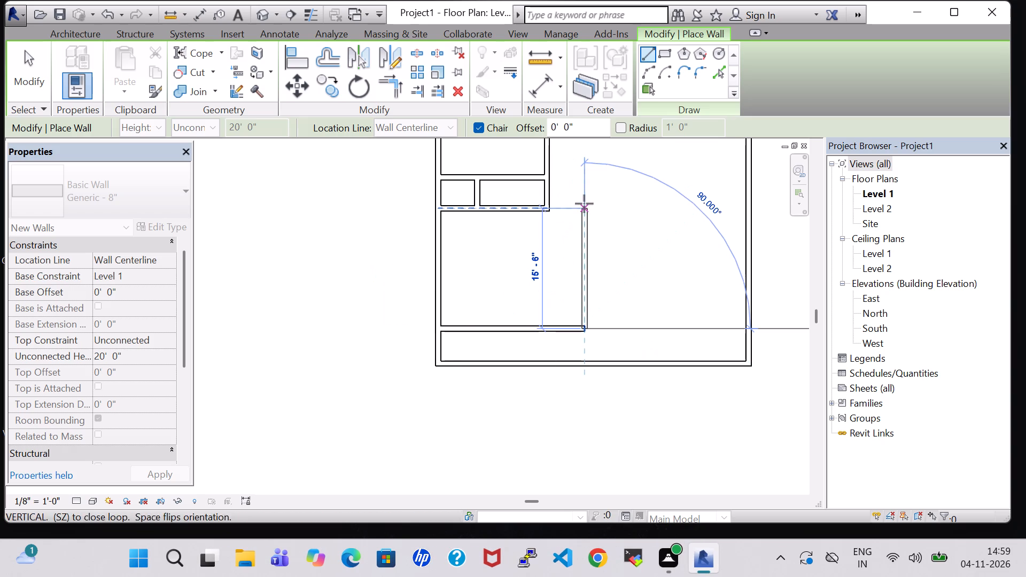
click(550, 205)
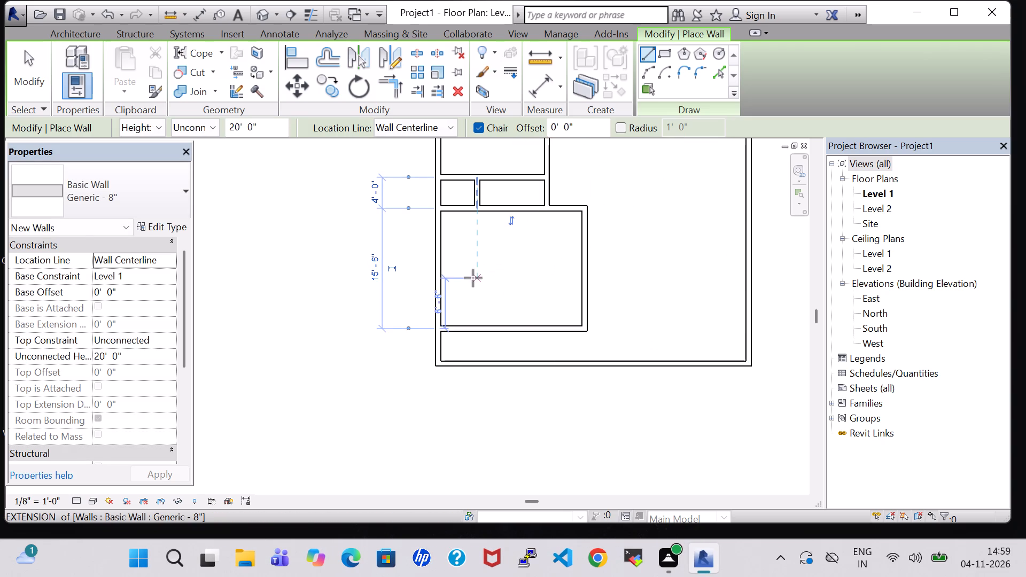
key(Escape)
key(Escape)
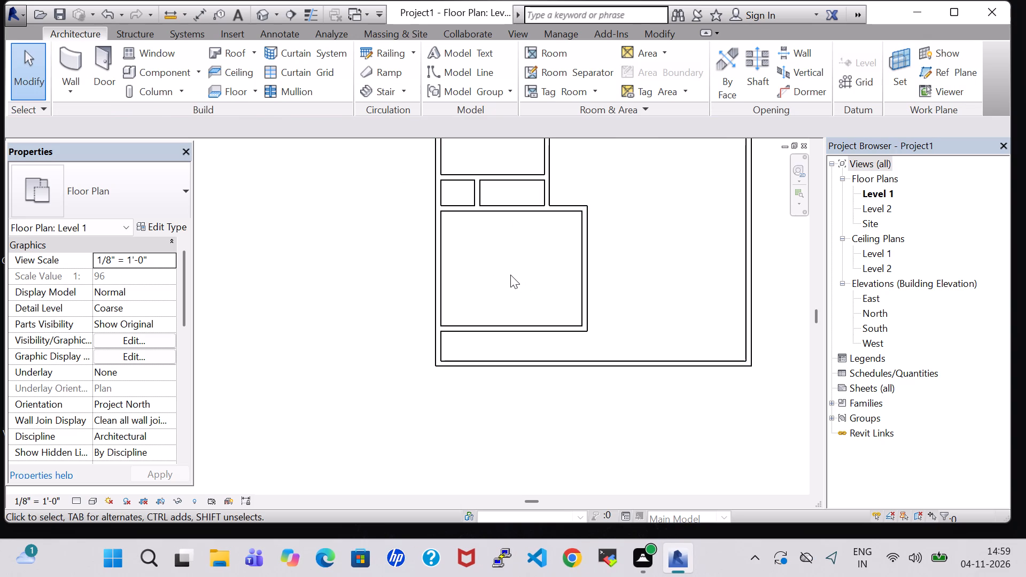
Move the large lower-left room's top wall down, setting its distance from the room's bottom wall to 11'6".
scroll(512, 266, up, 1)
middle_drag(512, 266, 480, 348)
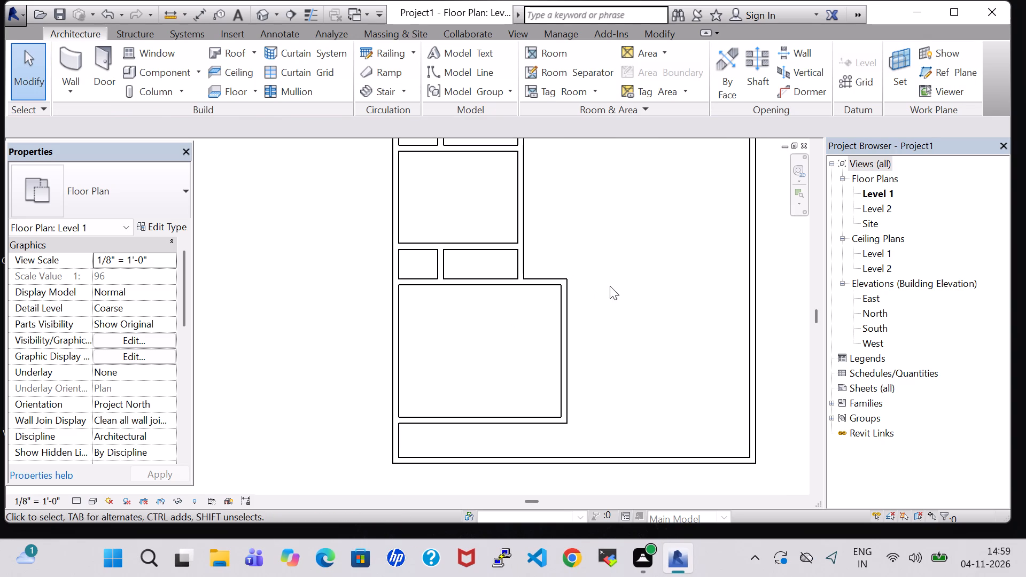
click(475, 283)
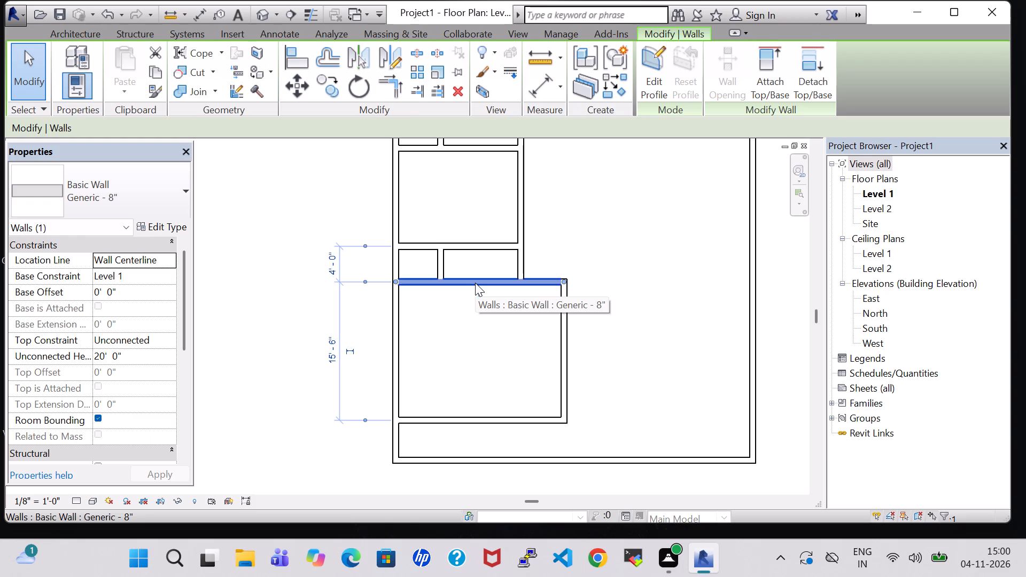
key(Down)
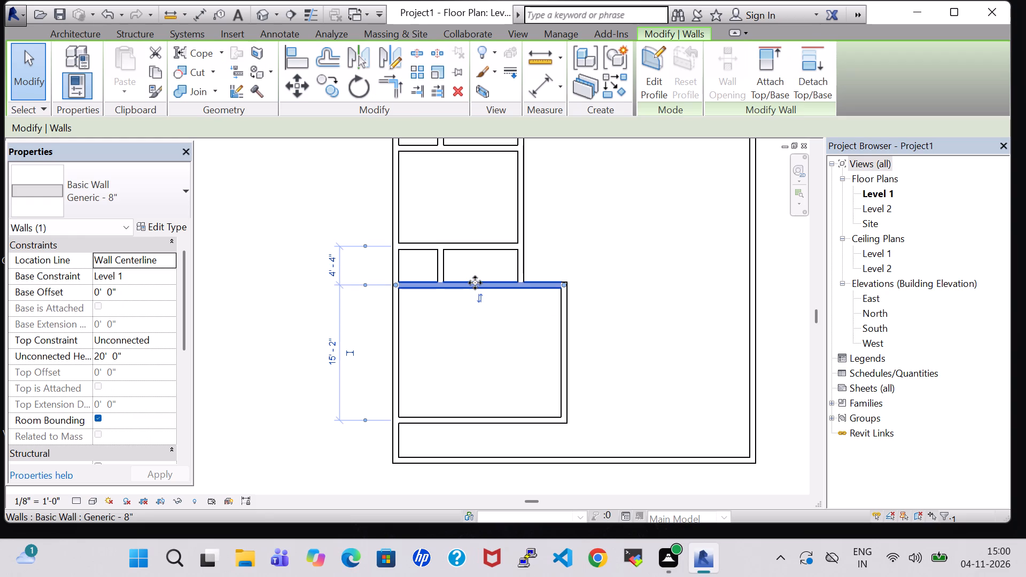
key(Down)
key(Down)
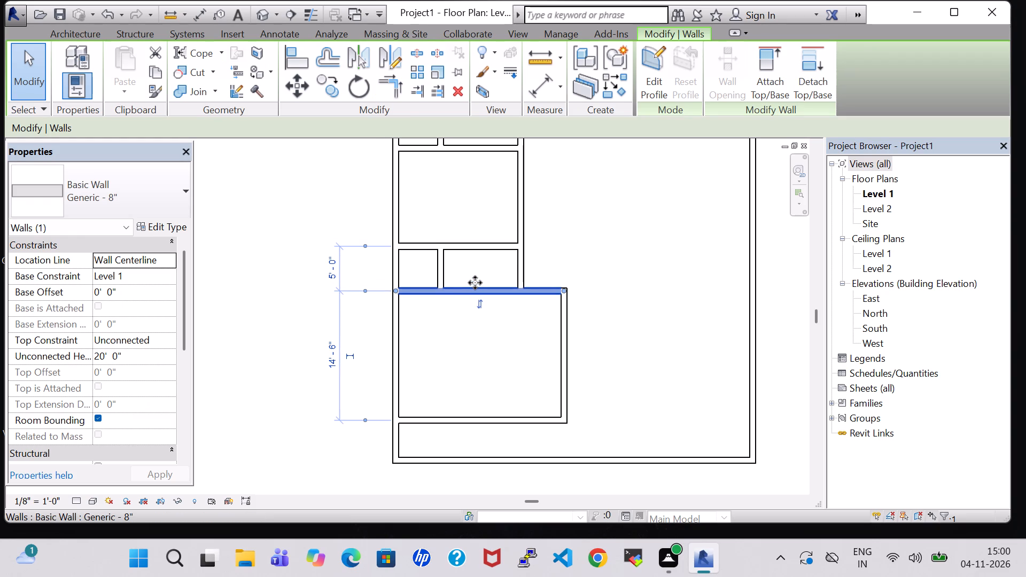
click(331, 367)
click(316, 357)
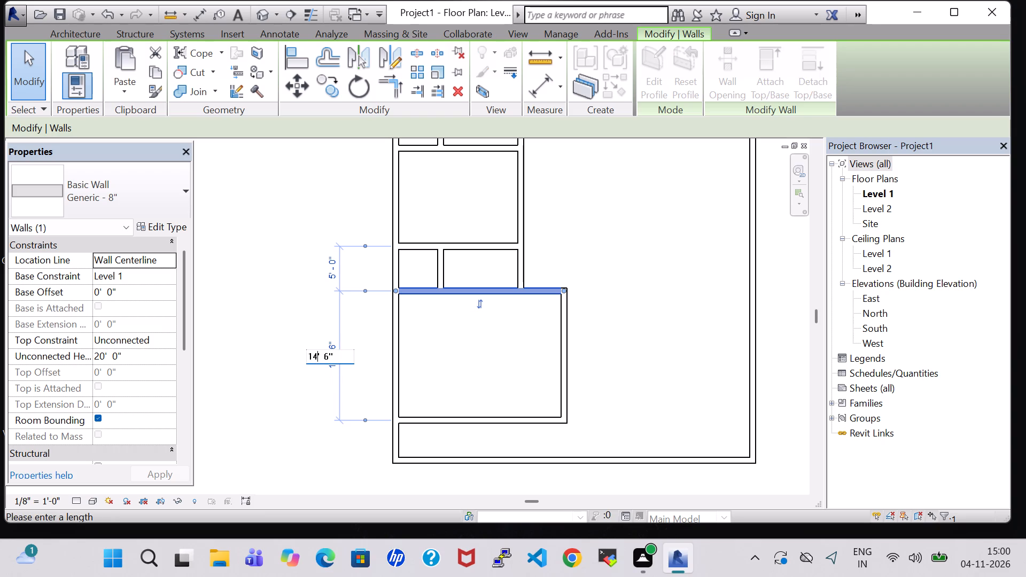
key(BackSpace)
key(1)
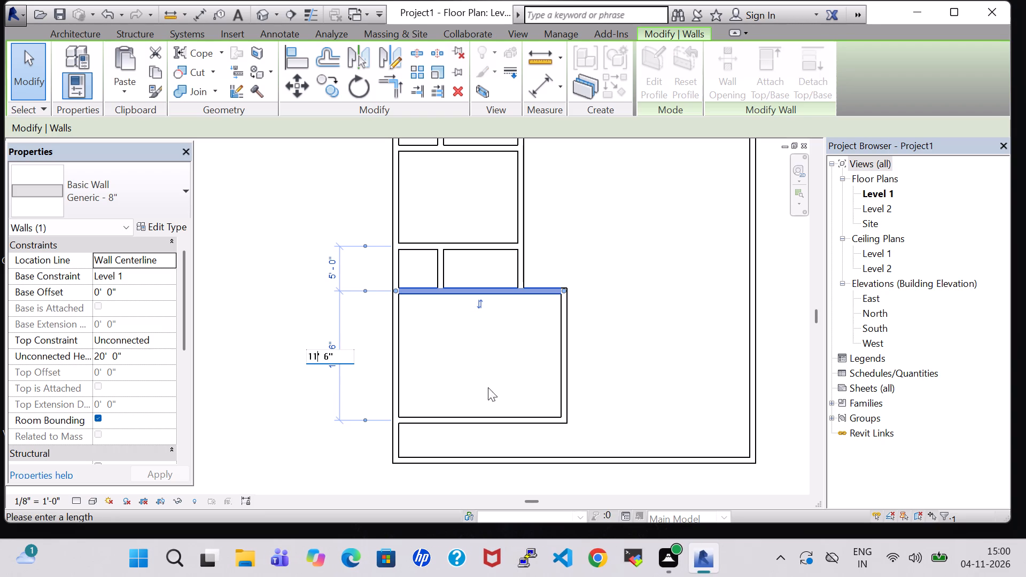
key(Return)
click(592, 251)
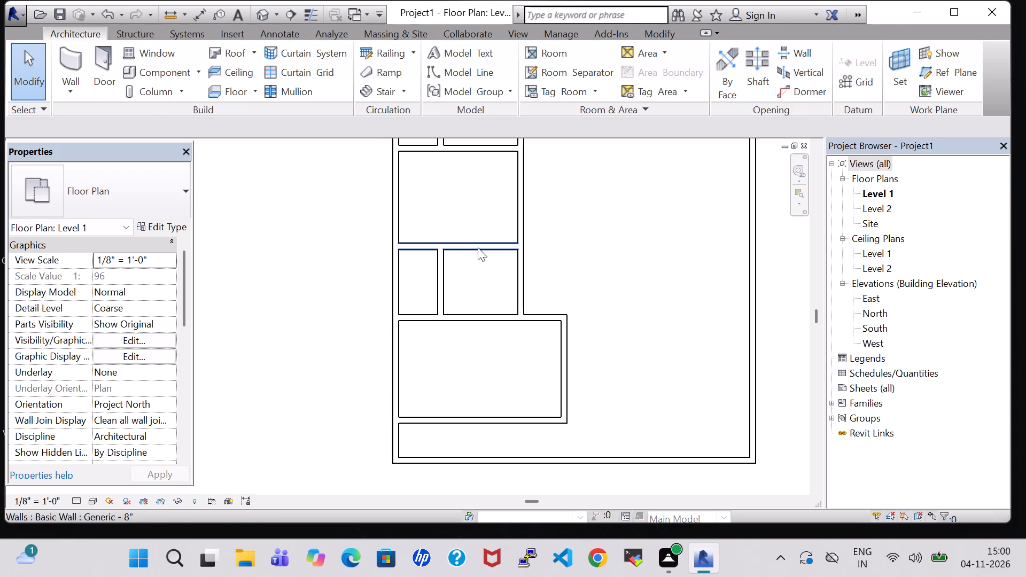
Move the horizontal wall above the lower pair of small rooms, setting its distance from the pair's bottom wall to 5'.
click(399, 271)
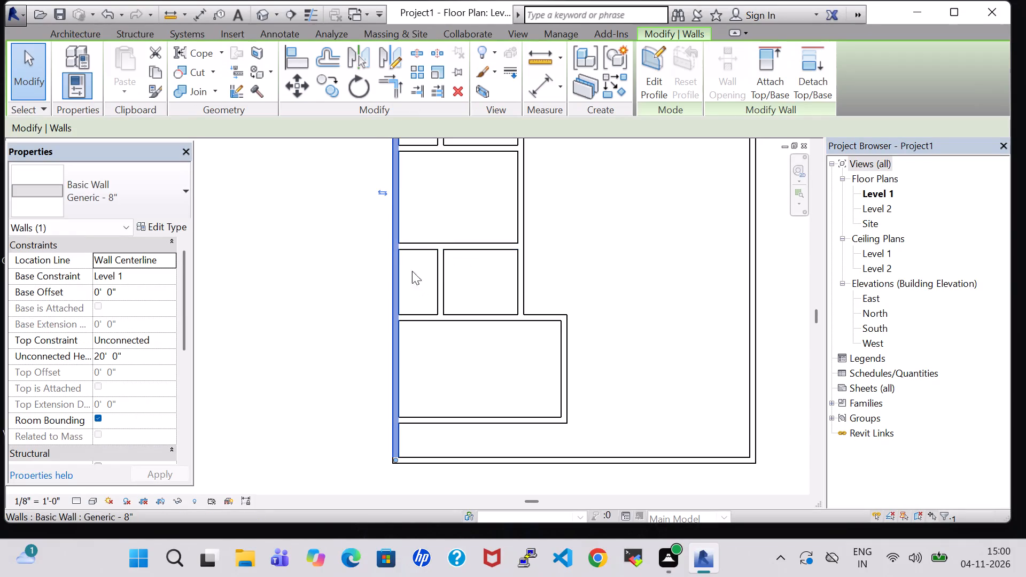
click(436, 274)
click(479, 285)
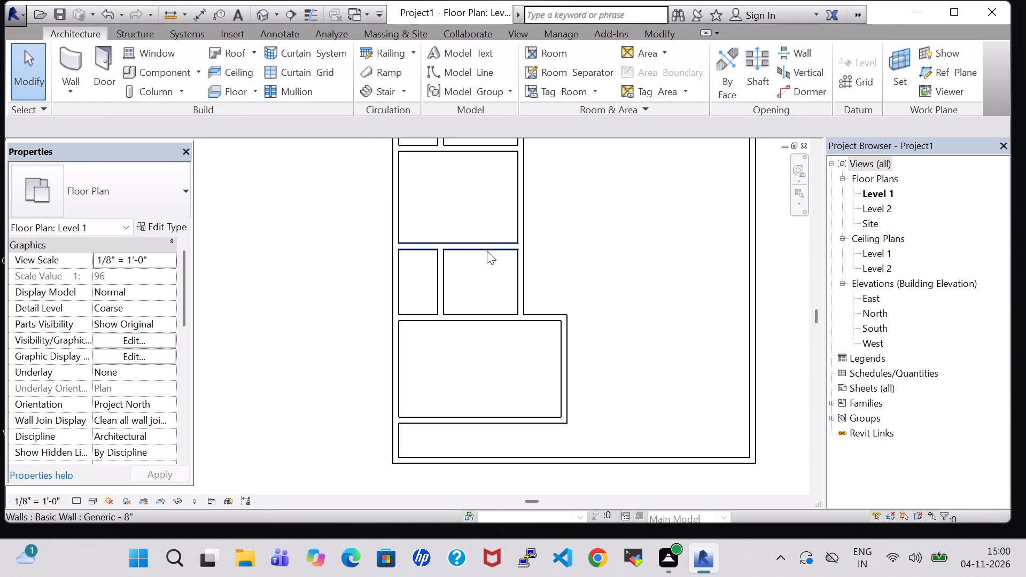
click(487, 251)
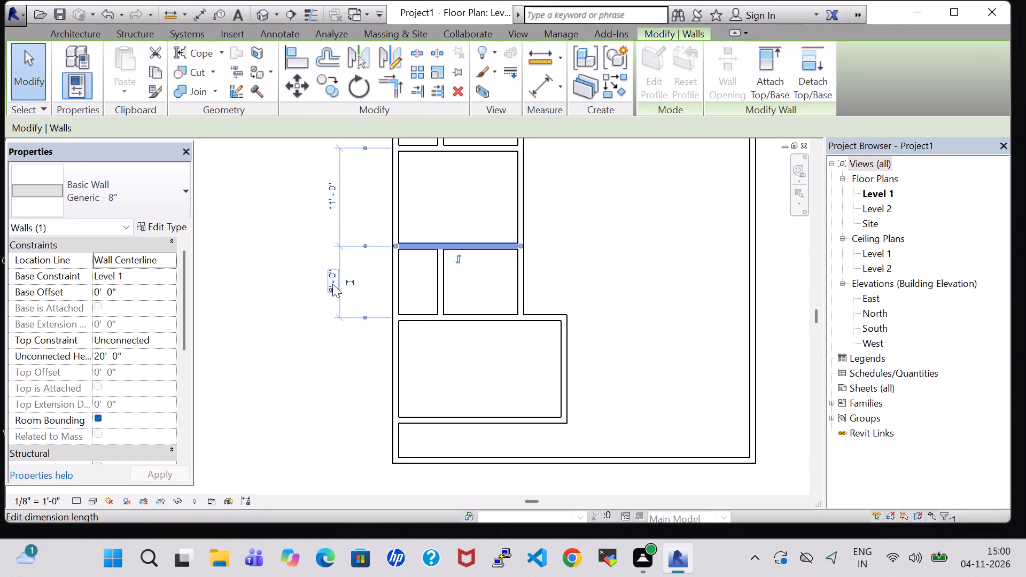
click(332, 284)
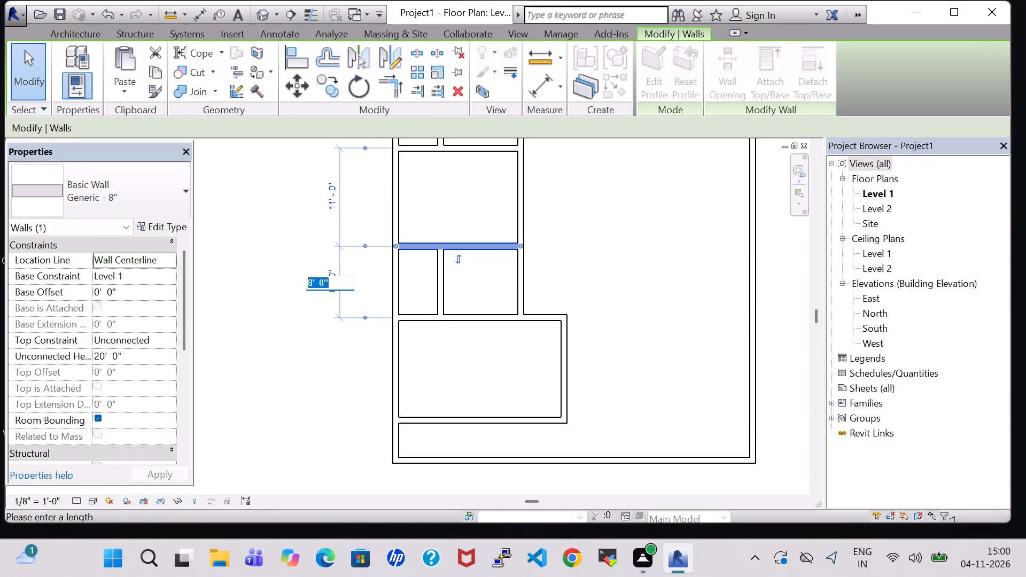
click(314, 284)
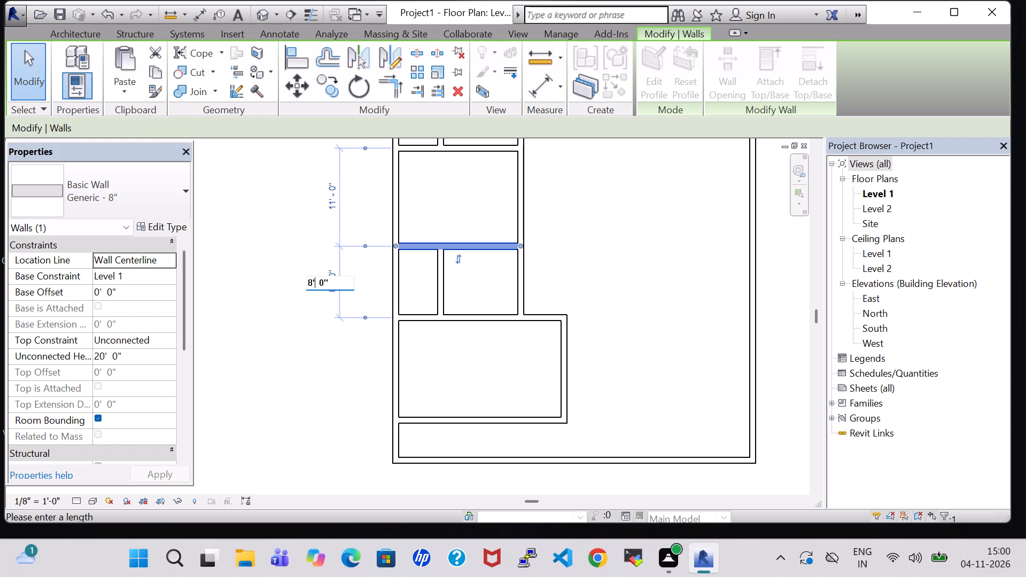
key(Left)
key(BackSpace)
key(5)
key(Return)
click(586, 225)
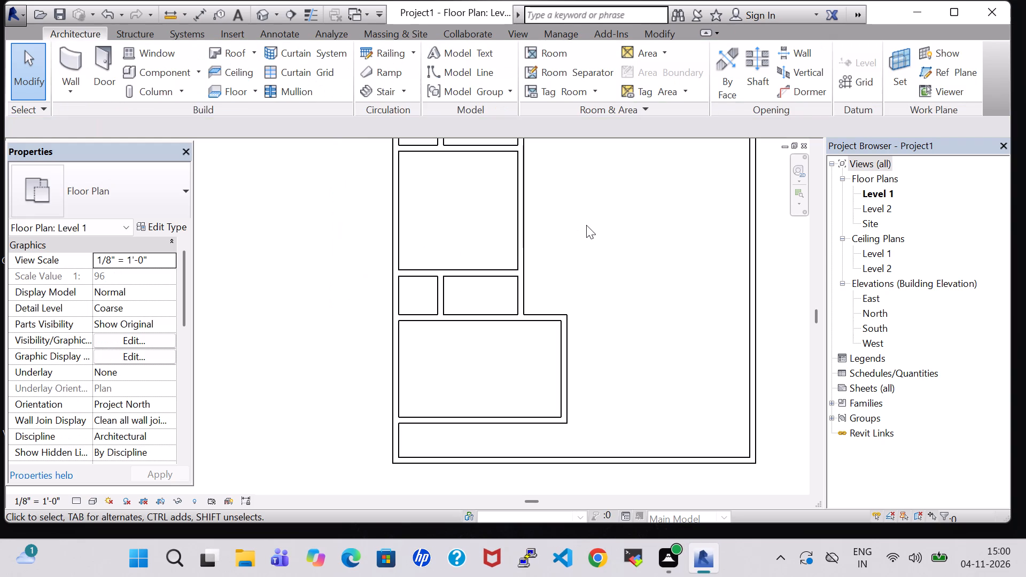
Set the distance between the top and bottom walls of the lower pair of small rooms to 6' by moving the top wall.
scroll(561, 247, up, 2)
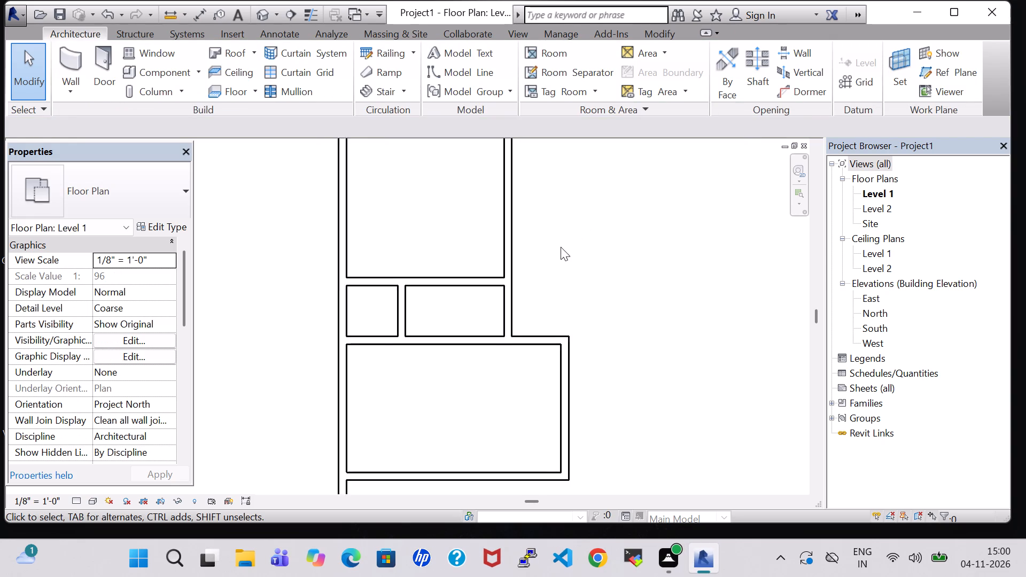
scroll(561, 247, up, 1)
click(411, 284)
drag(374, 314, 359, 314)
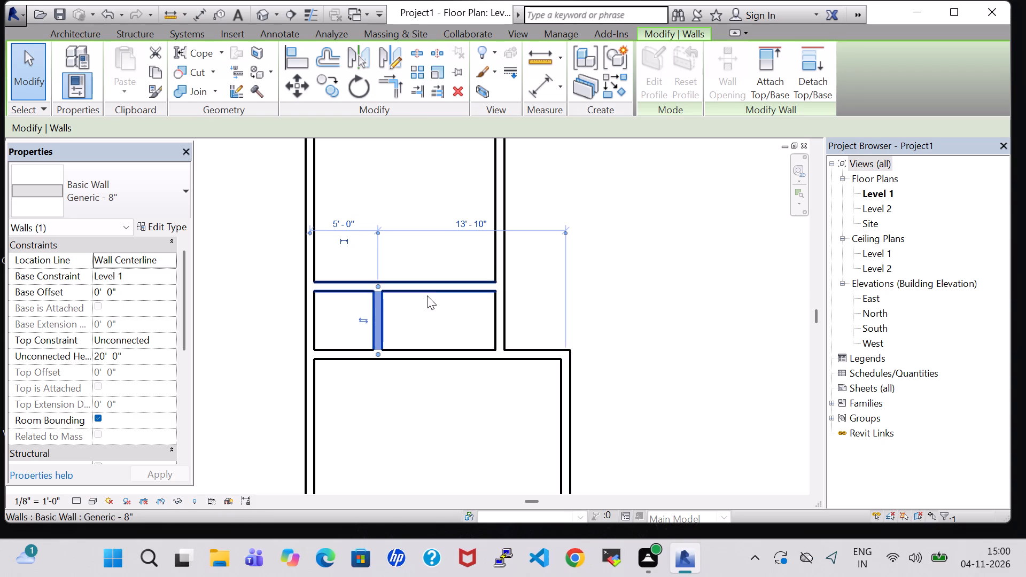
click(436, 292)
click(551, 331)
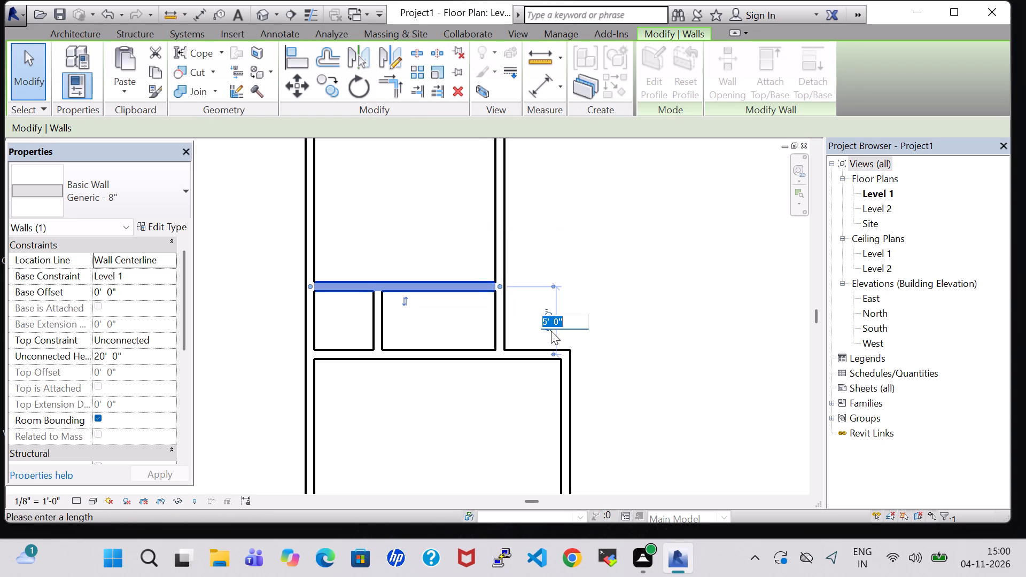
click(548, 323)
key(BackSpace)
key(6)
key(Return)
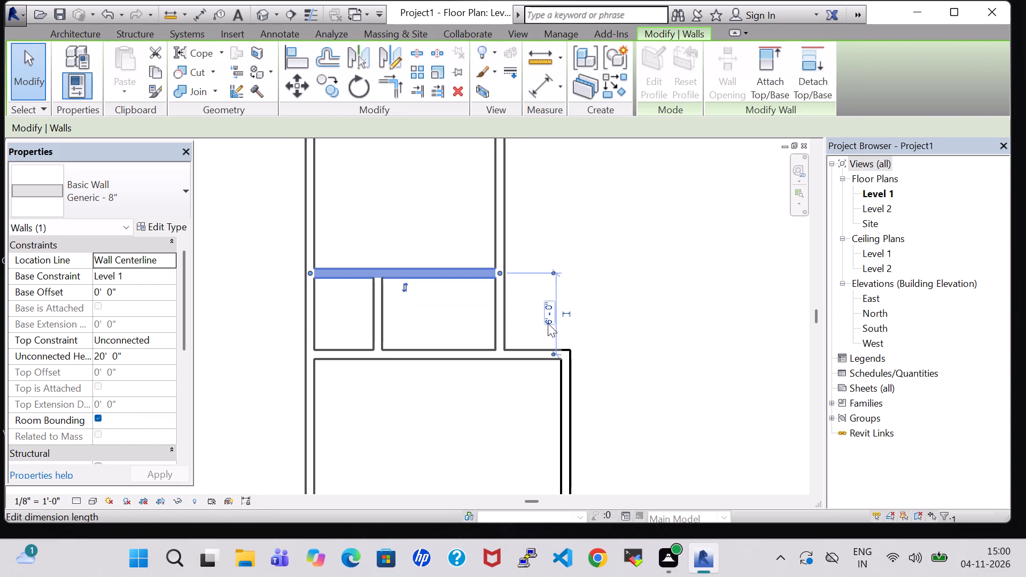
click(582, 301)
Move the top wall of the undivided room above that pair, setting its distance from the room's bottom wall to 11'.
scroll(405, 210, down, 2)
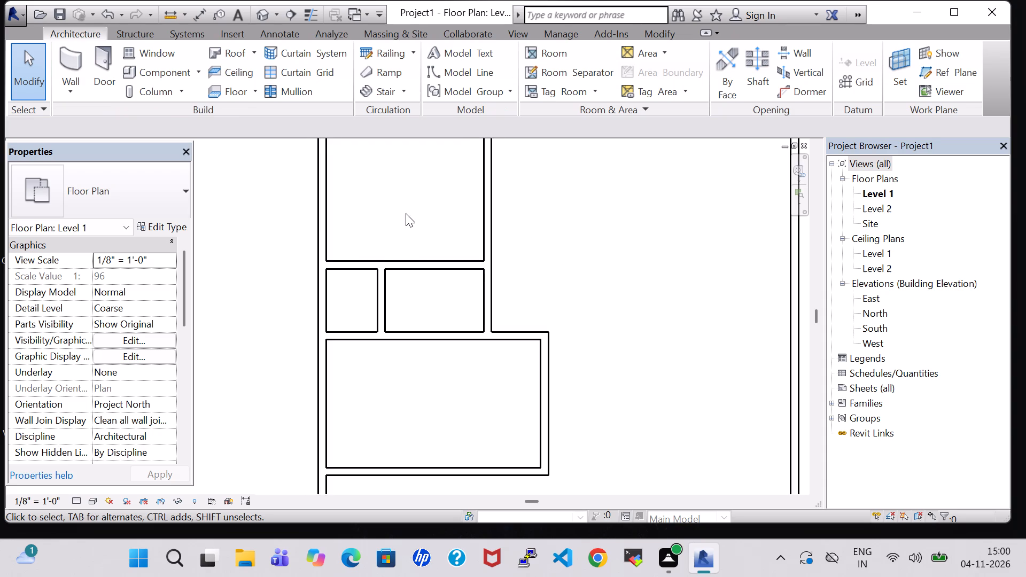
middle_drag(406, 213, 434, 370)
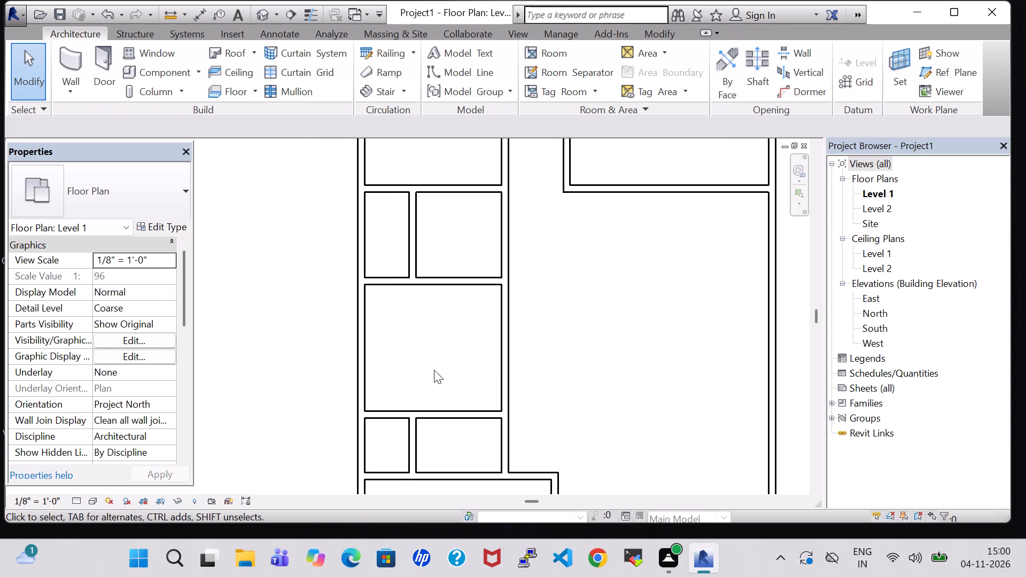
click(442, 286)
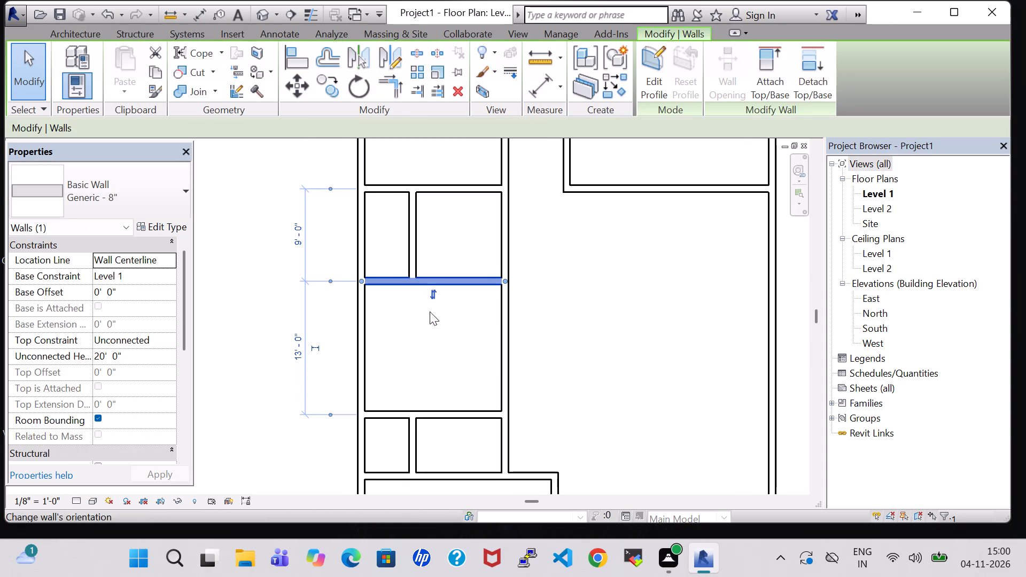
click(300, 352)
click(282, 350)
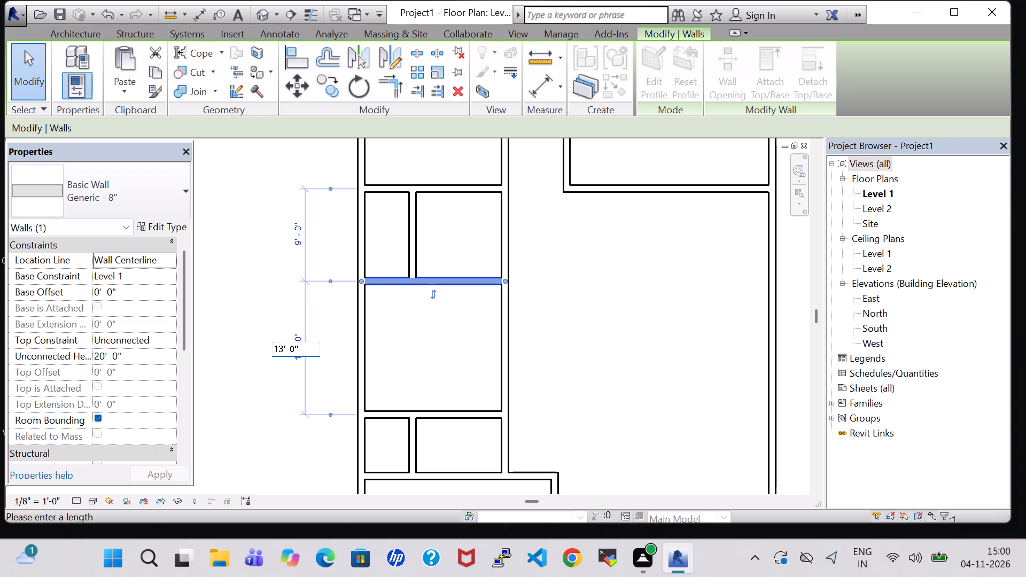
key(BackSpace)
text(11)
key(BackSpace)
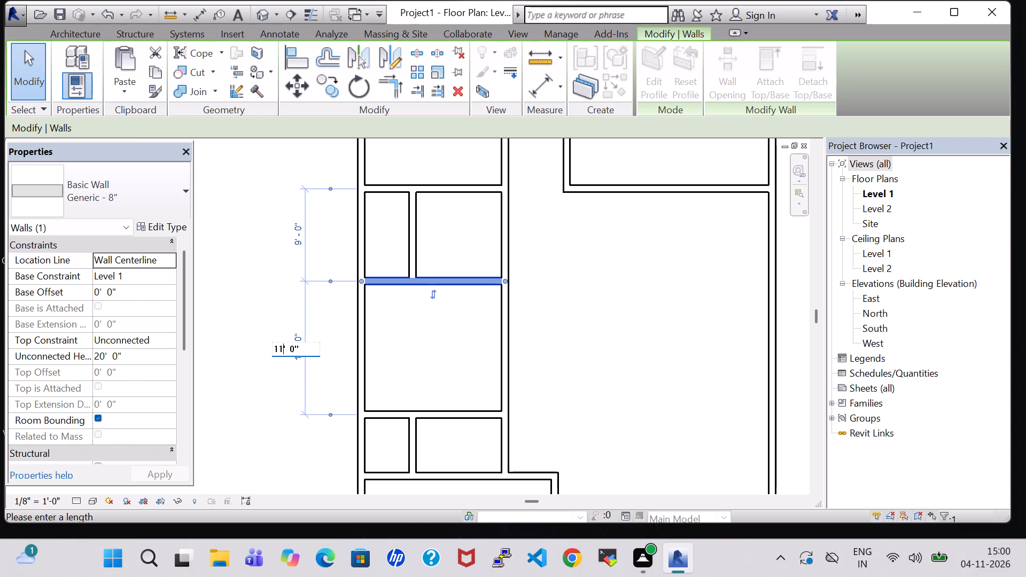
key(Return)
click(579, 352)
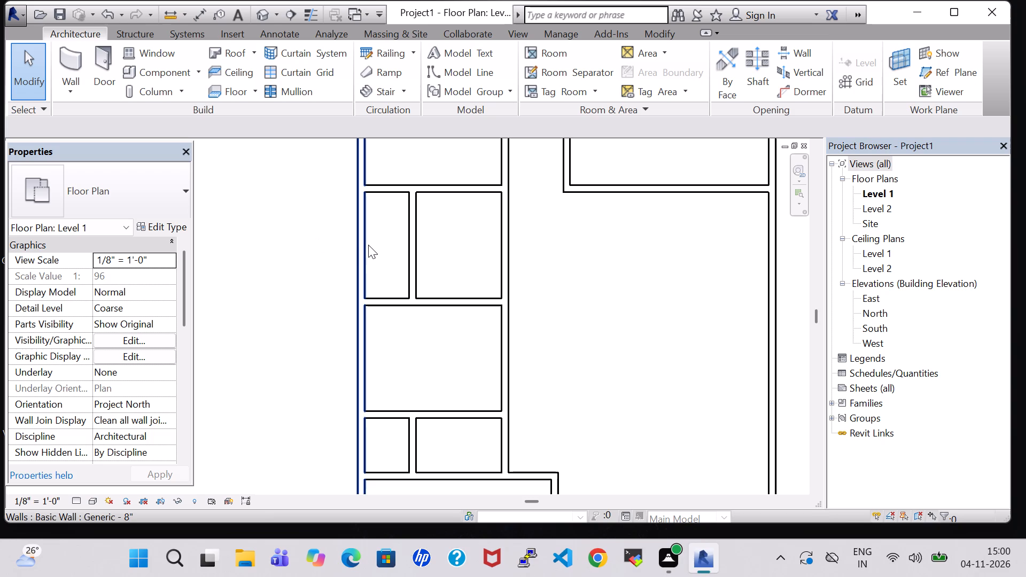
Move the top wall of the upper pair of divided rooms down, setting its distance from the pair's bottom wall to 9'.
click(444, 191)
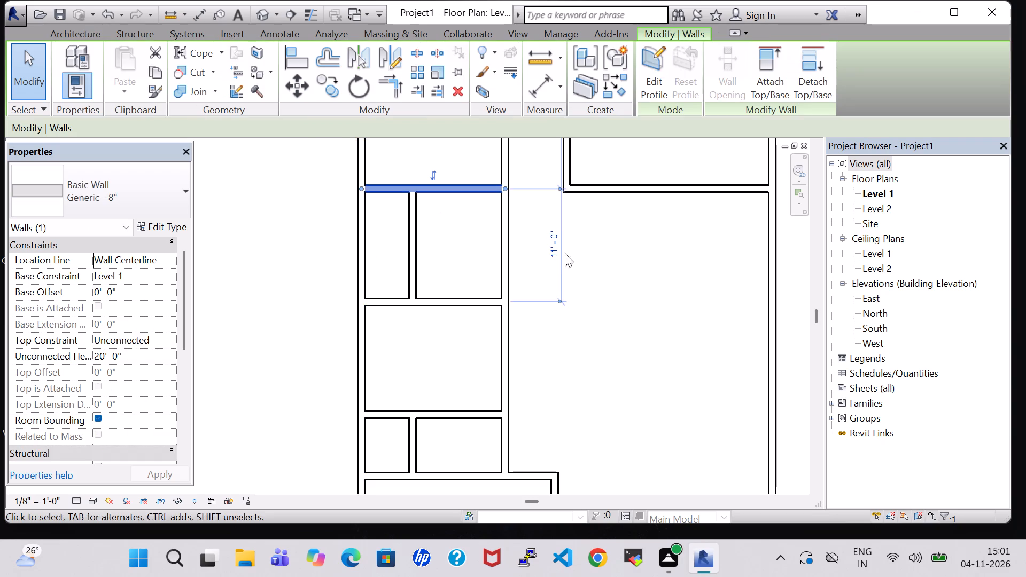
click(553, 253)
click(554, 247)
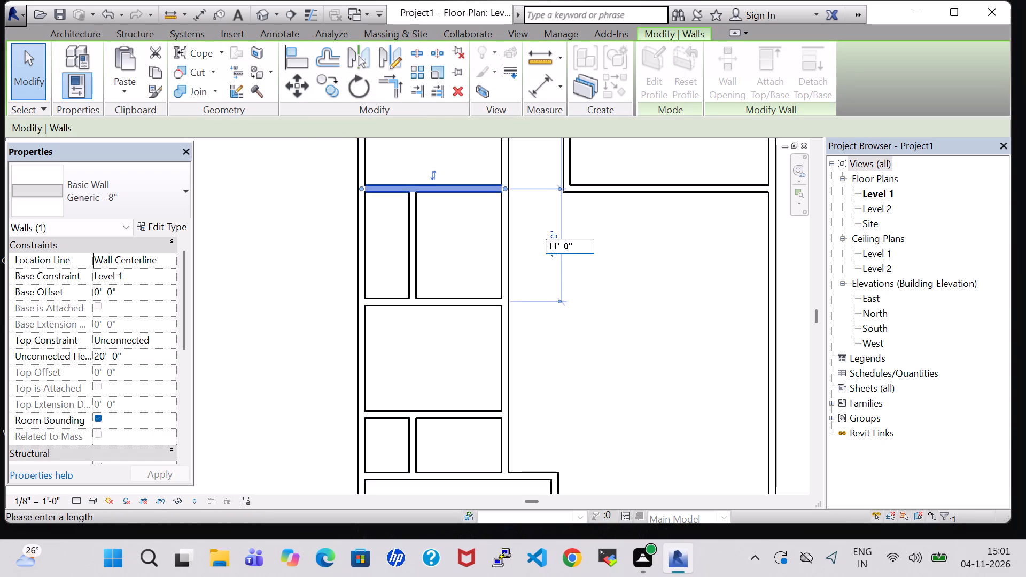
click(554, 247)
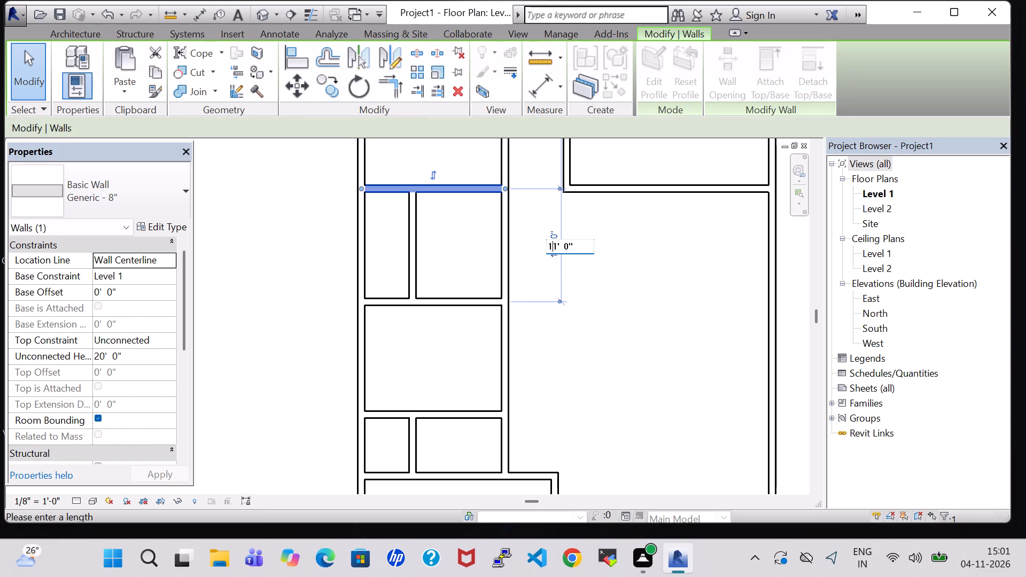
click(556, 244)
key(BackSpace)
key(BackSpace)
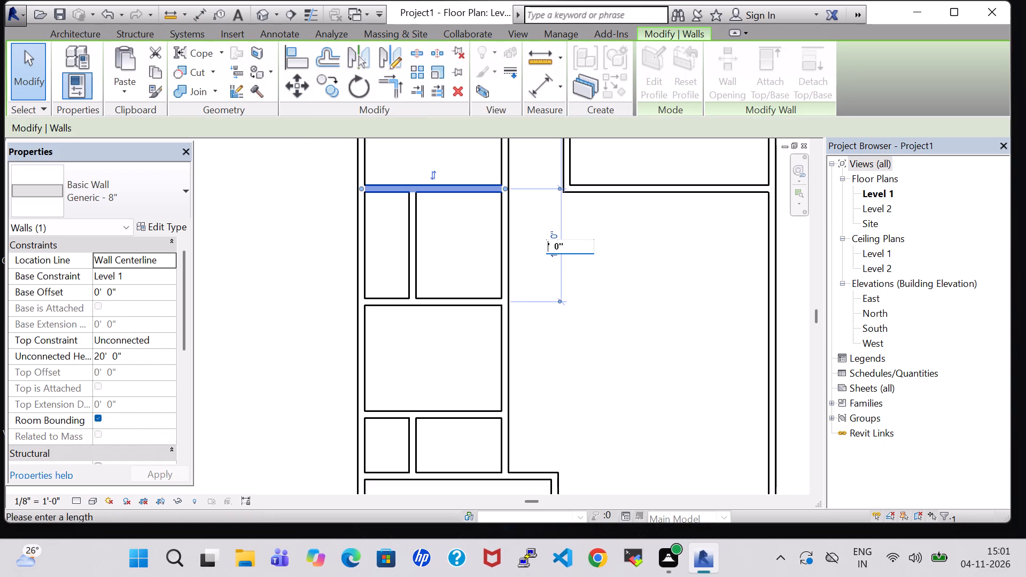
key(9)
key(apostrophe)
key(BackSpace)
key(Return)
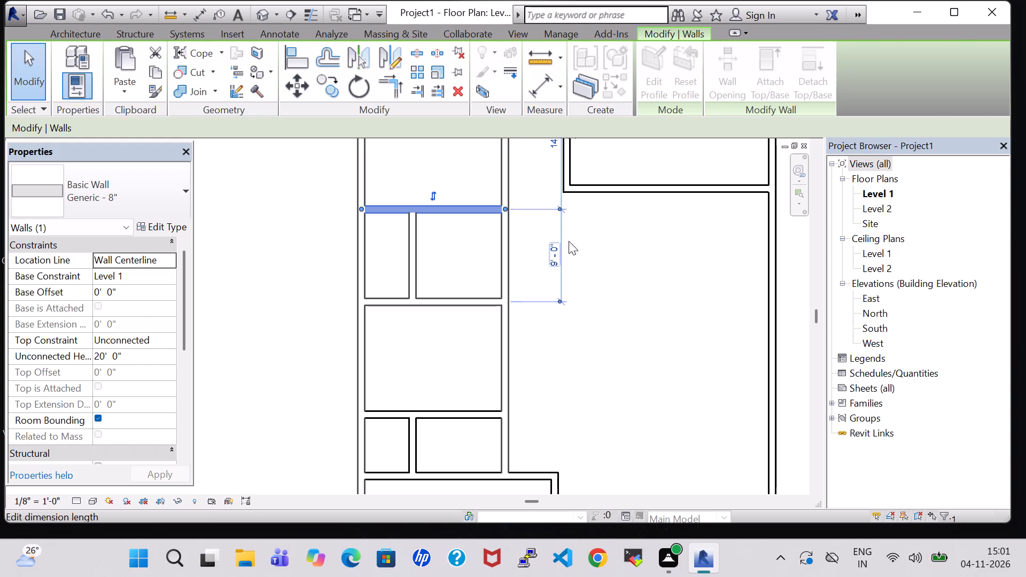
click(628, 229)
Nudge the upper-right room's bottom wall down about 2' to align with the bottom wall of the upper-left room across the corridor.
middle_drag(492, 197, 476, 311)
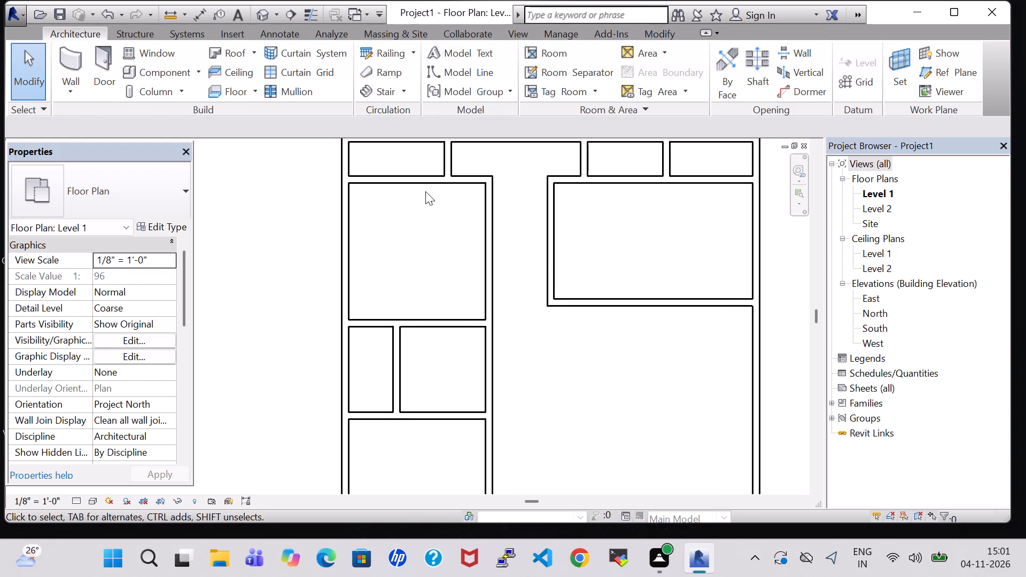
click(410, 178)
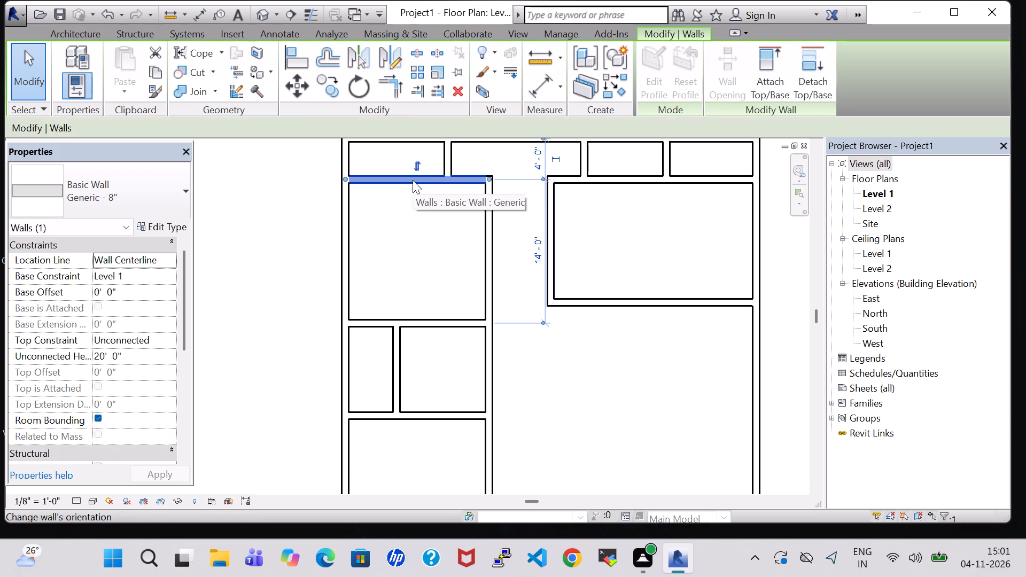
click(685, 308)
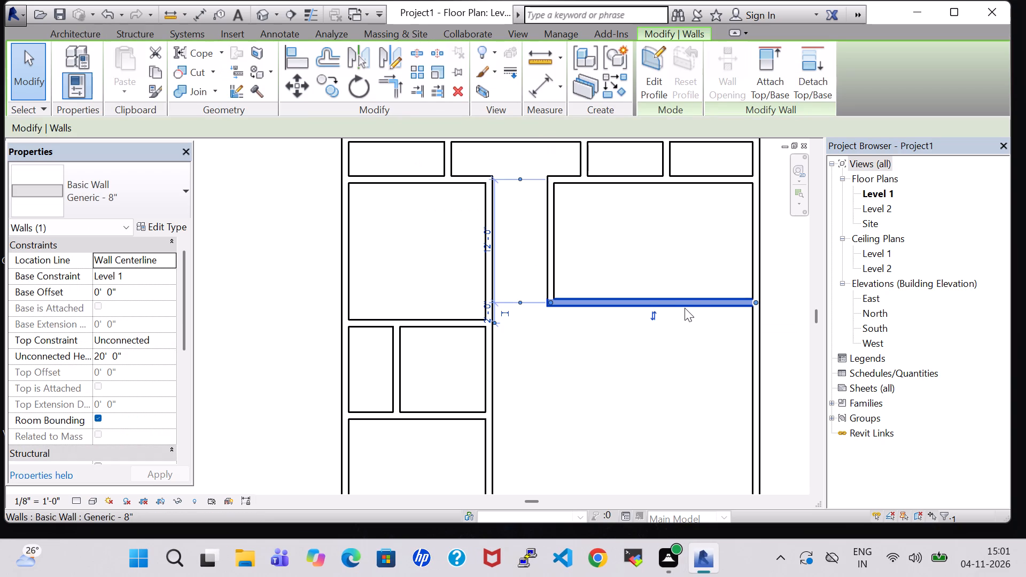
key(Down)
key(Down)
key(Down)
key(Down)
key(Down)
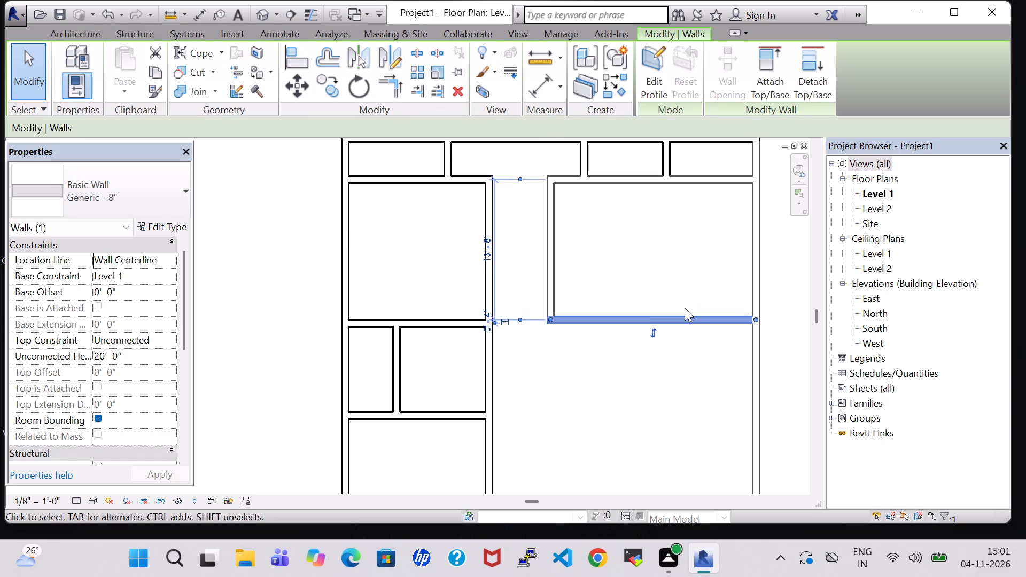
key(Down)
click(631, 274)
Move the upper-left room's top wall down, setting its distance from the room's bottom wall to 12'.
click(434, 183)
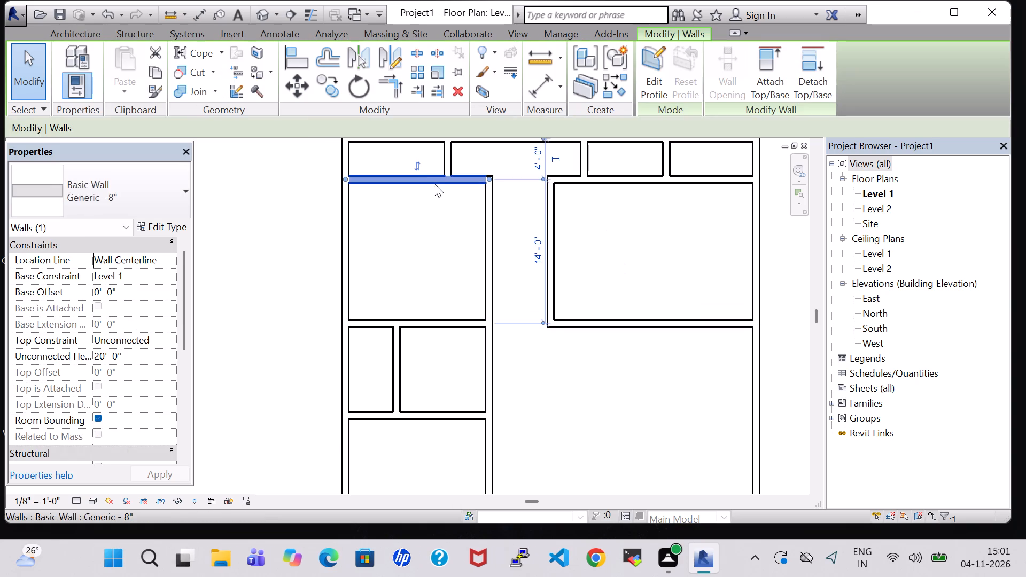
key(Down)
key(Down)
key(Down)
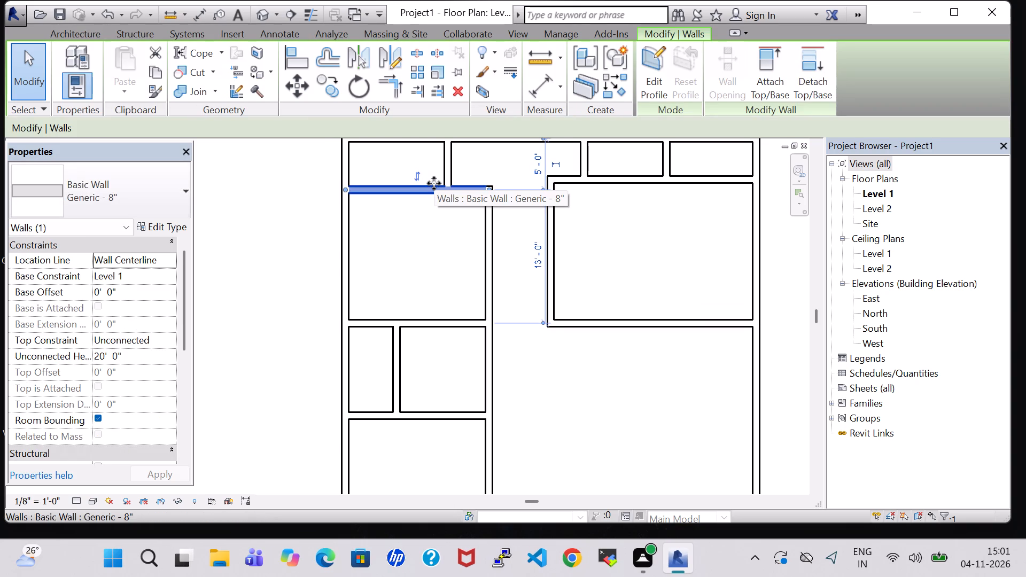
click(532, 263)
click(540, 261)
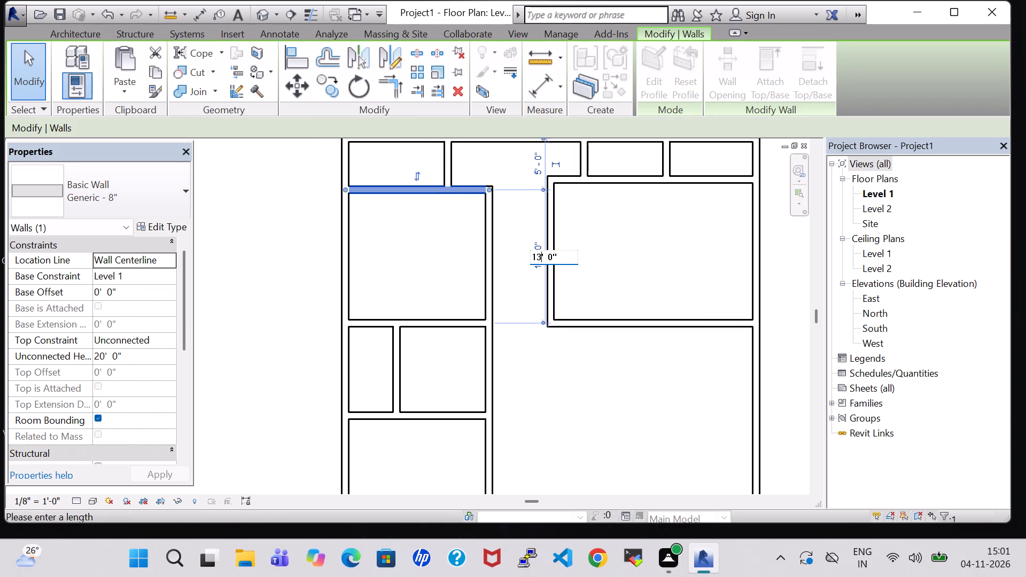
key(BackSpace)
key(2)
key(Return)
click(598, 241)
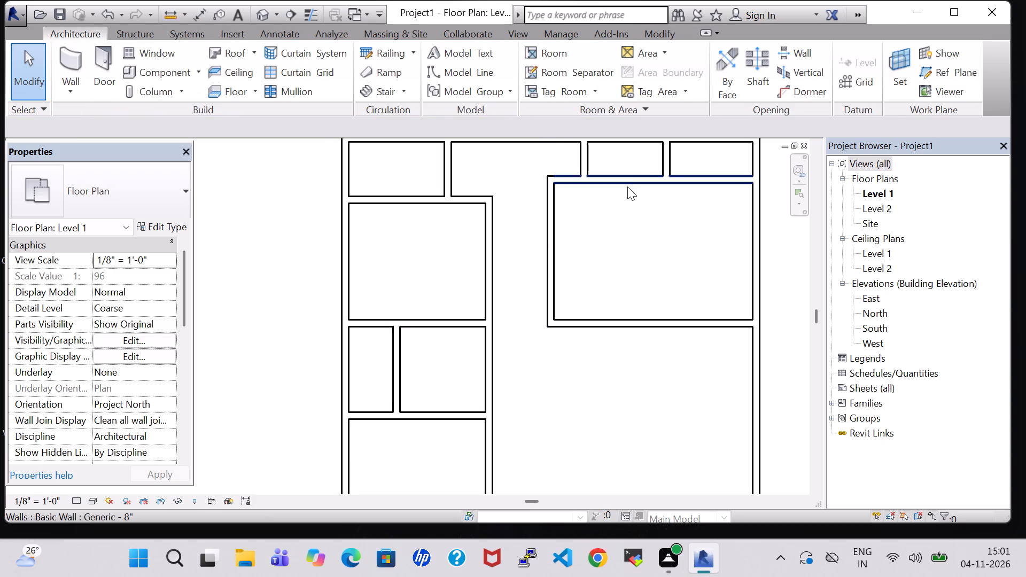
Move the top wall of the upper-right room down, setting its distance from the room's bottom wall to 12'.
click(627, 186)
click(803, 257)
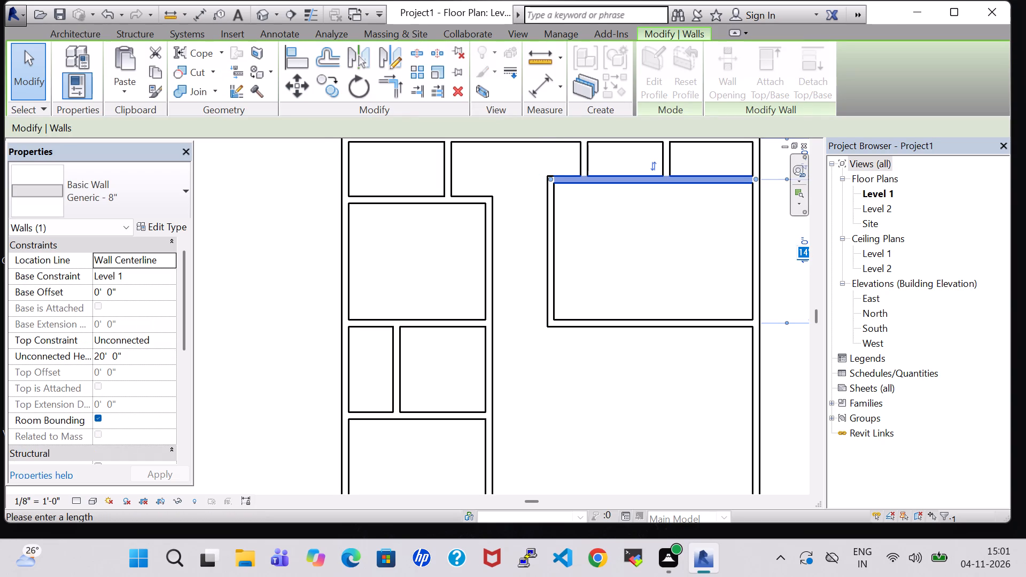
click(806, 253)
key(BackSpace)
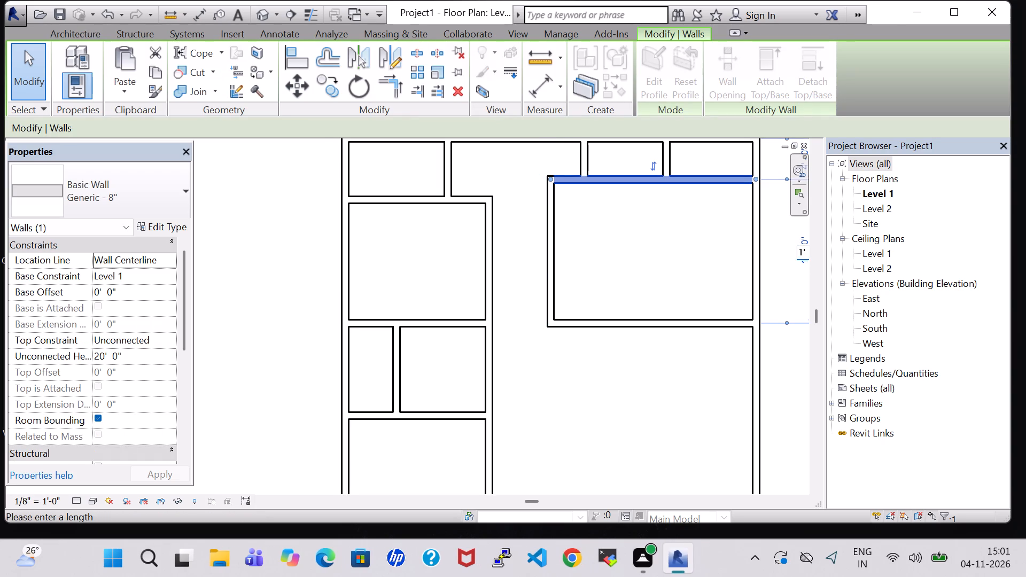
key(2)
key(Return)
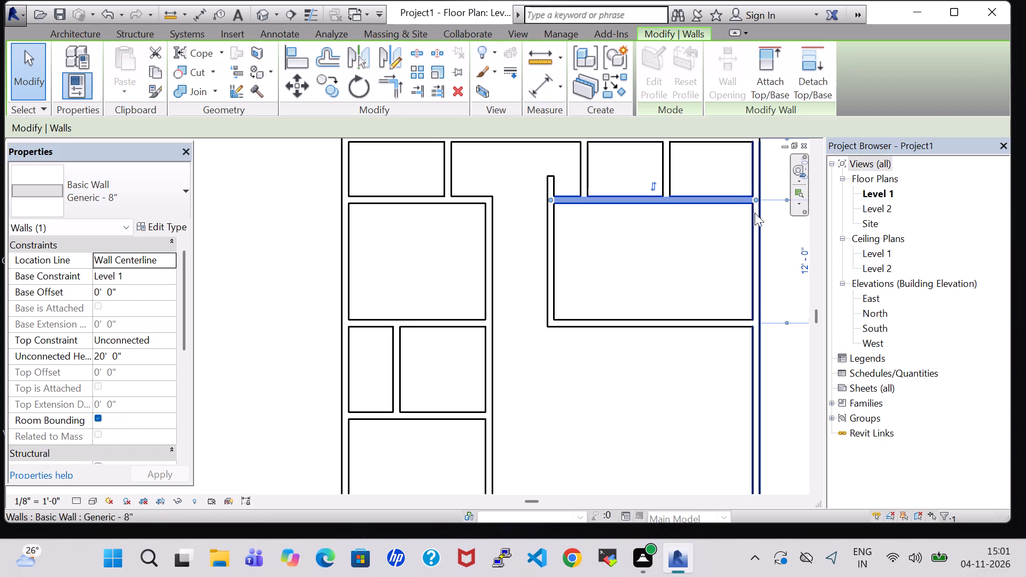
click(674, 255)
Shorten the upper-right room's corridor-side wall so its upper end meets the room's top wall at the corner.
click(553, 177)
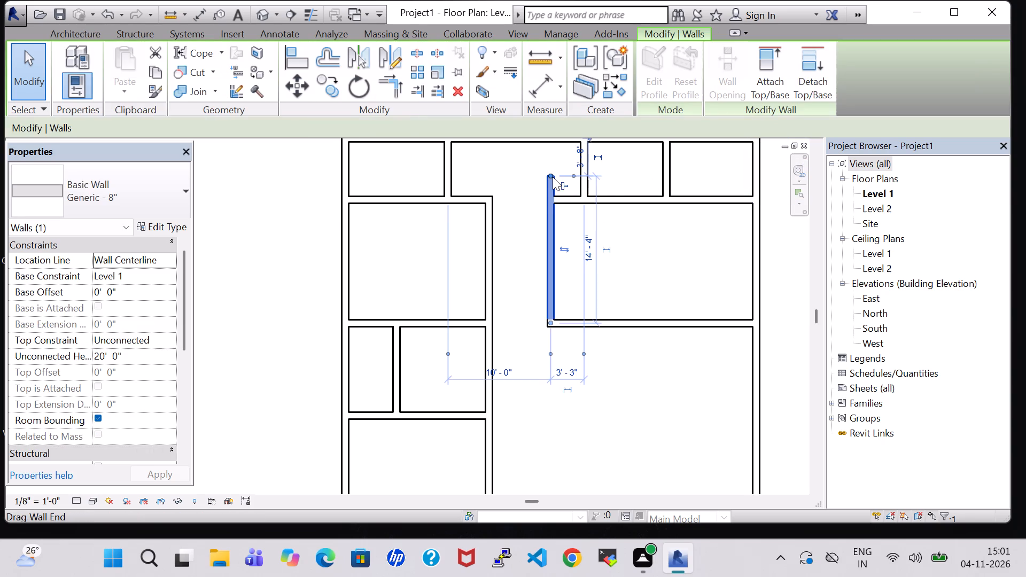
scroll(550, 174, up, 9)
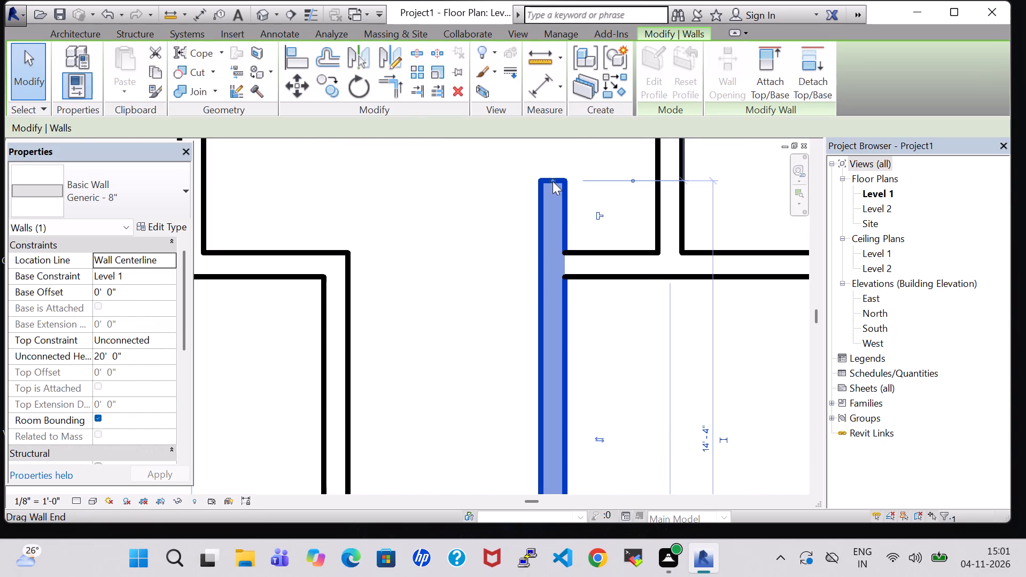
drag(553, 181, 553, 251)
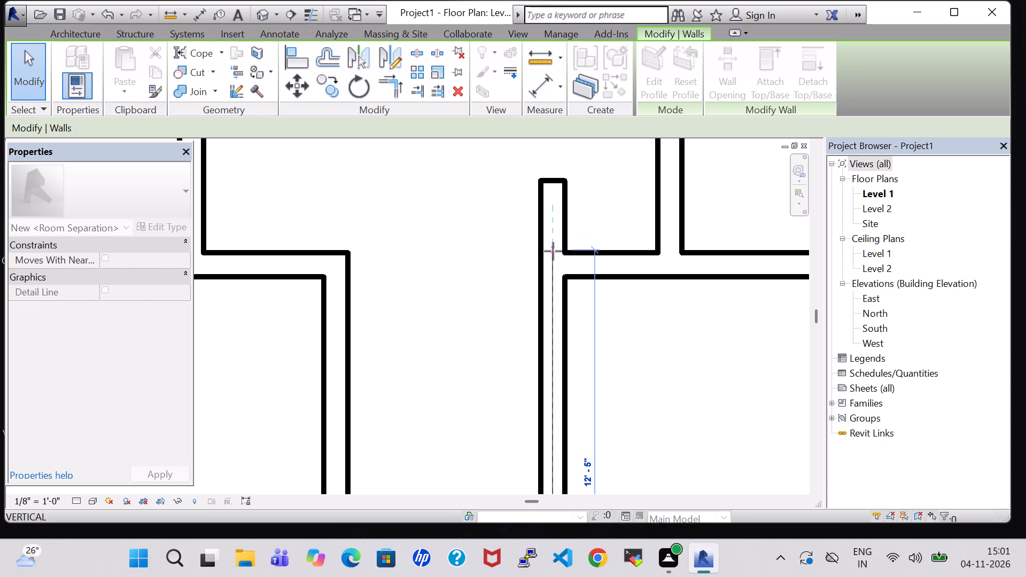
drag(553, 251, 553, 252)
click(540, 215)
scroll(540, 215, down, 5)
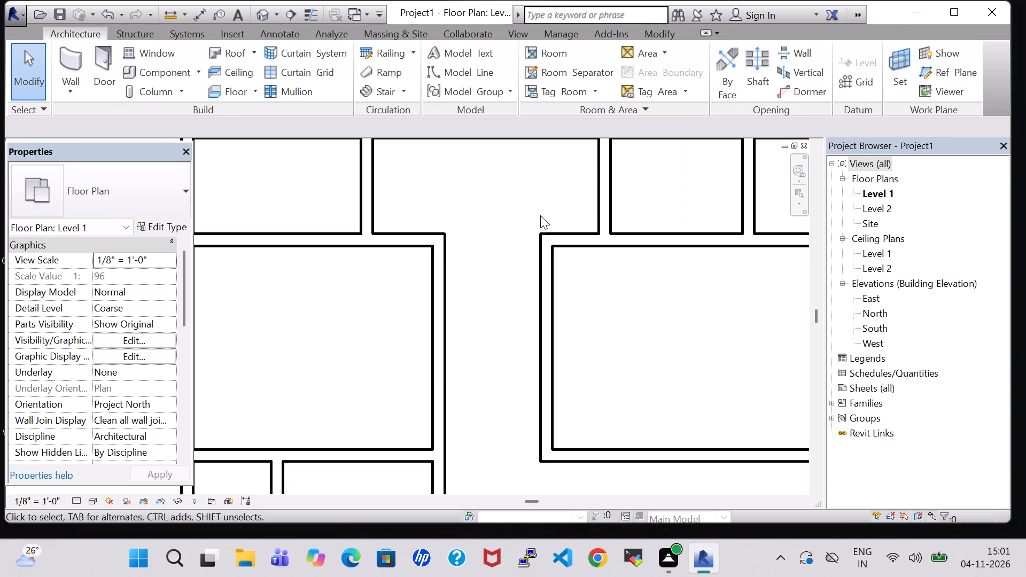
scroll(540, 215, down, 3)
Measure the width of the wider room in the lower divided pair, between its dividing wall and the corridor wall.
middle_drag(535, 215, 477, 202)
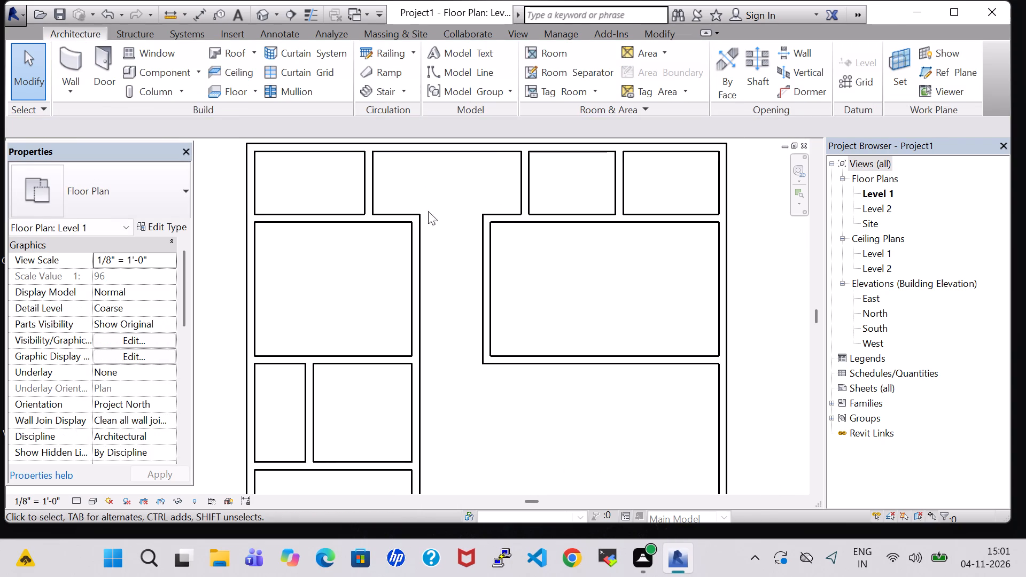
middle_drag(416, 275, 445, 171)
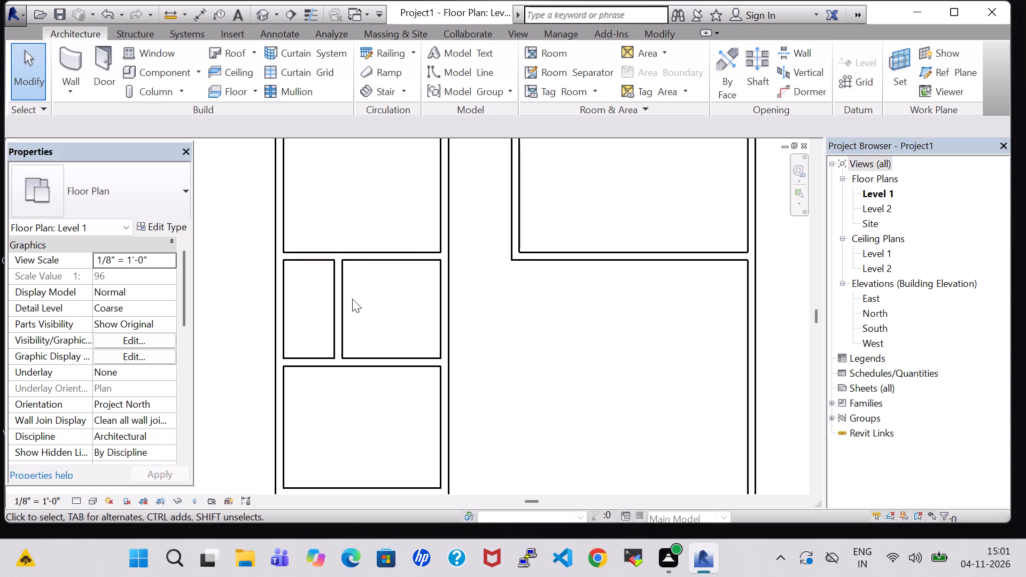
middle_drag(372, 285, 385, 161)
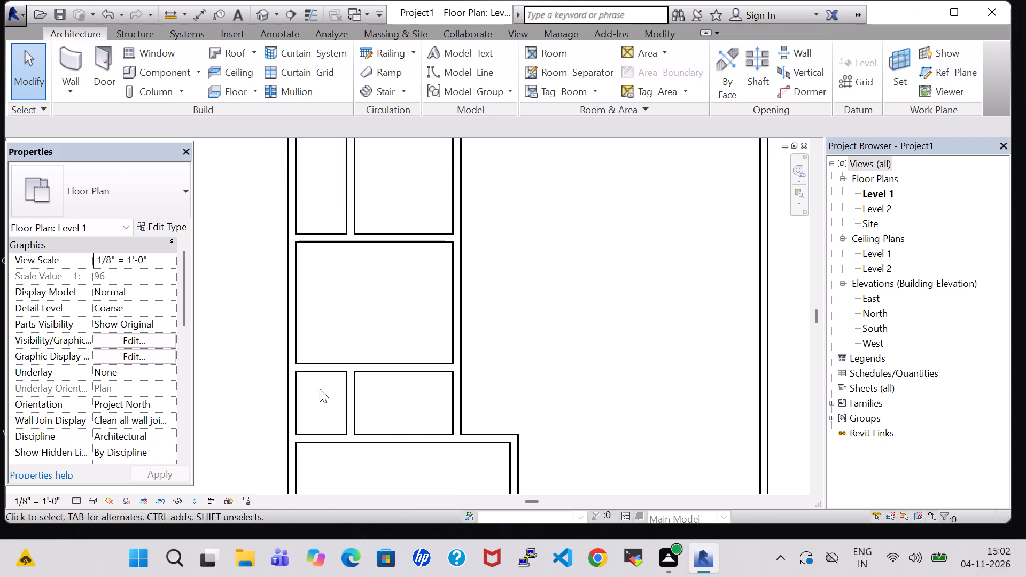
middle_drag(409, 406, 398, 343)
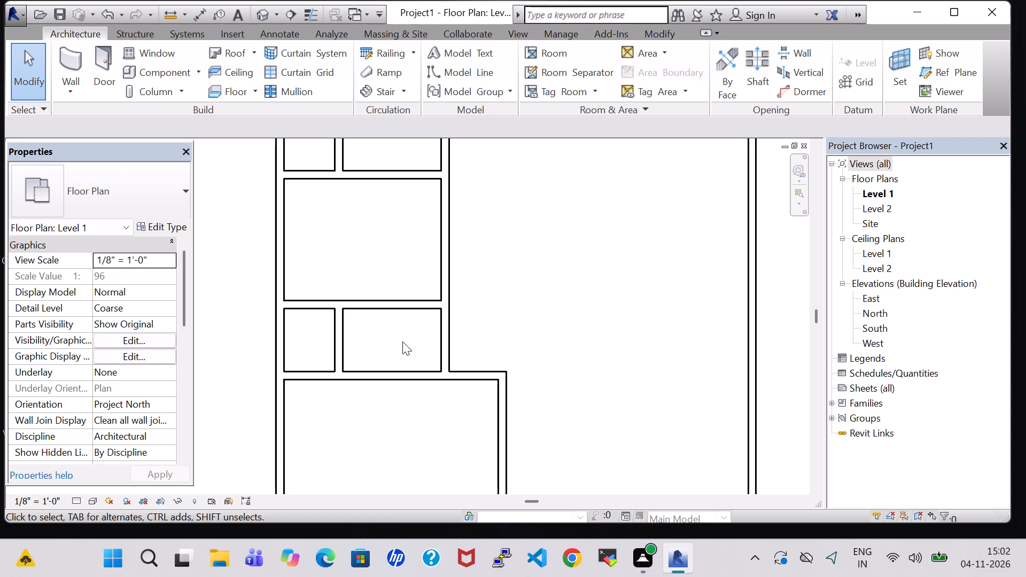
key(d)
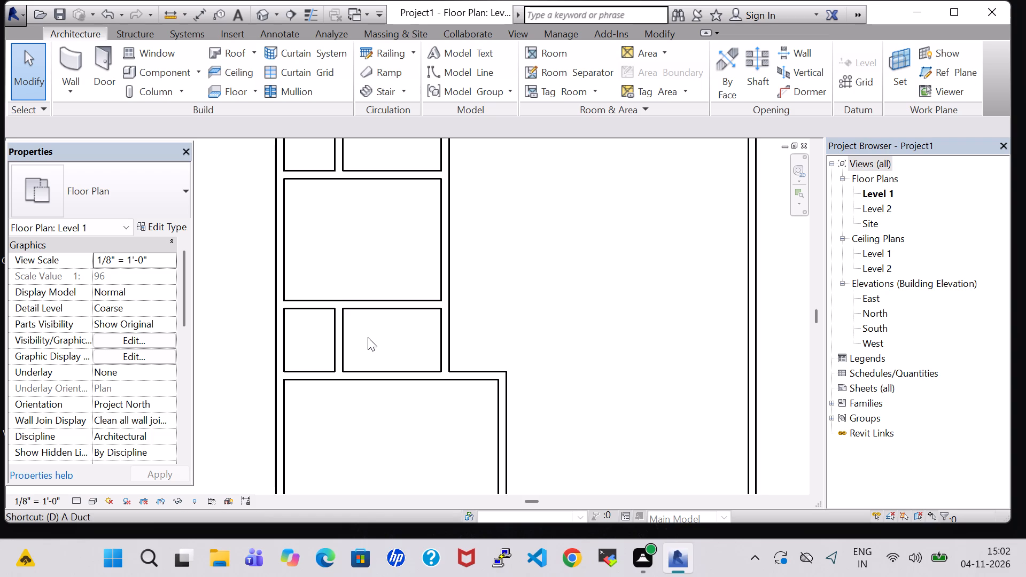
key(i)
drag(337, 336, 342, 336)
click(445, 338)
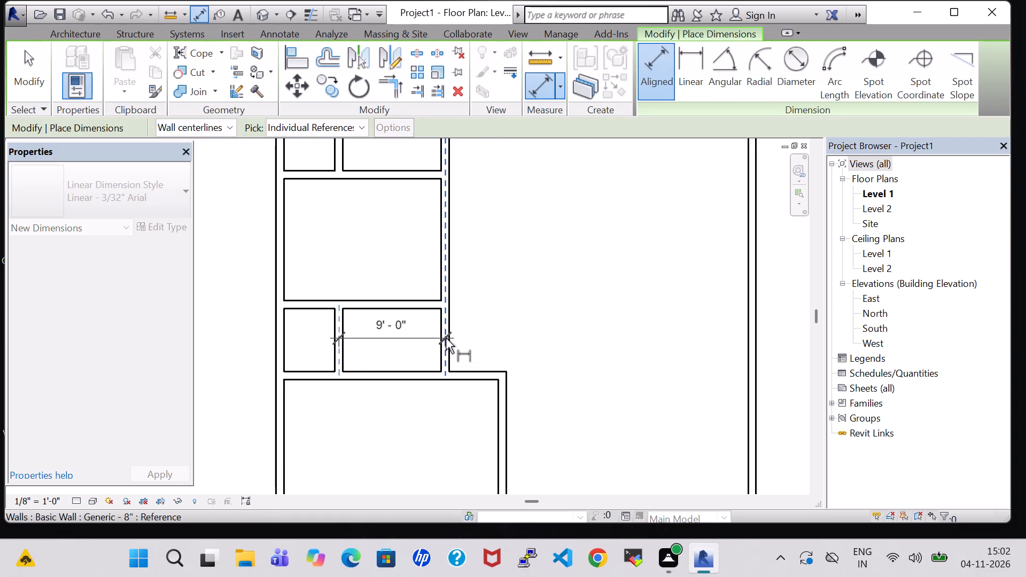
key(Escape)
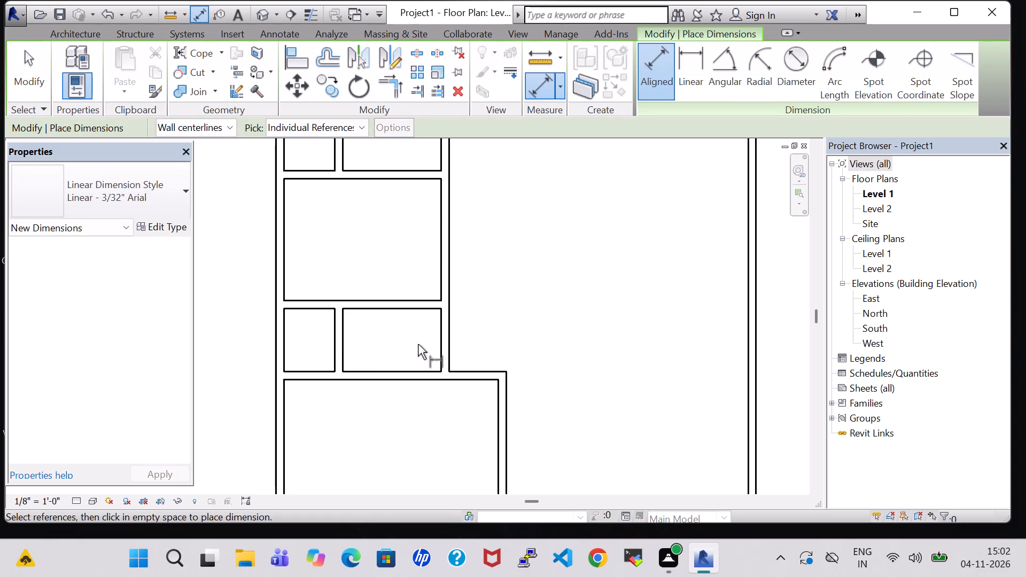
Measure the width and depth of the large lower-left room between its wall centerlines.
middle_drag(418, 344, 403, 225)
scroll(413, 317, up, 1)
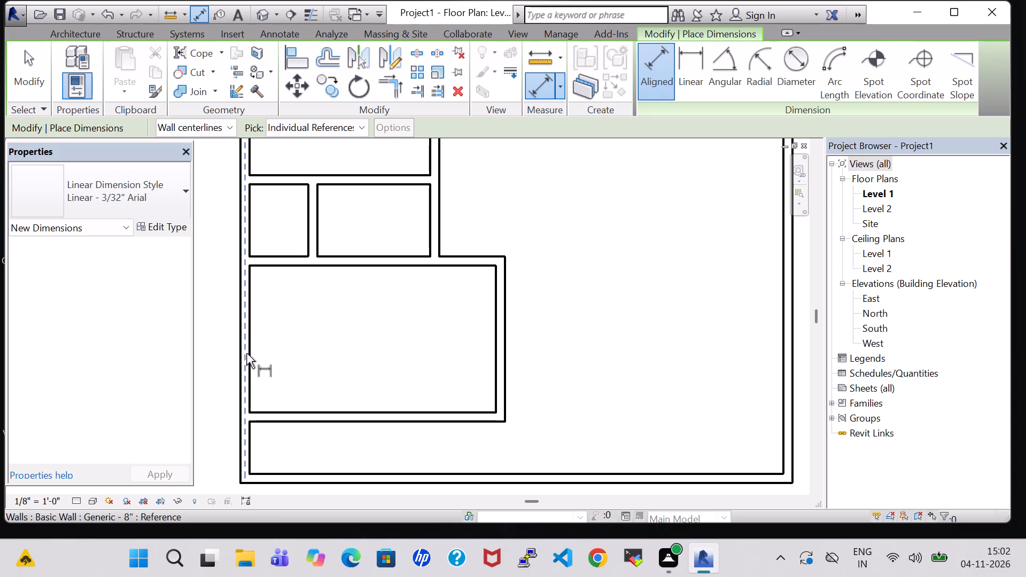
click(246, 353)
click(501, 338)
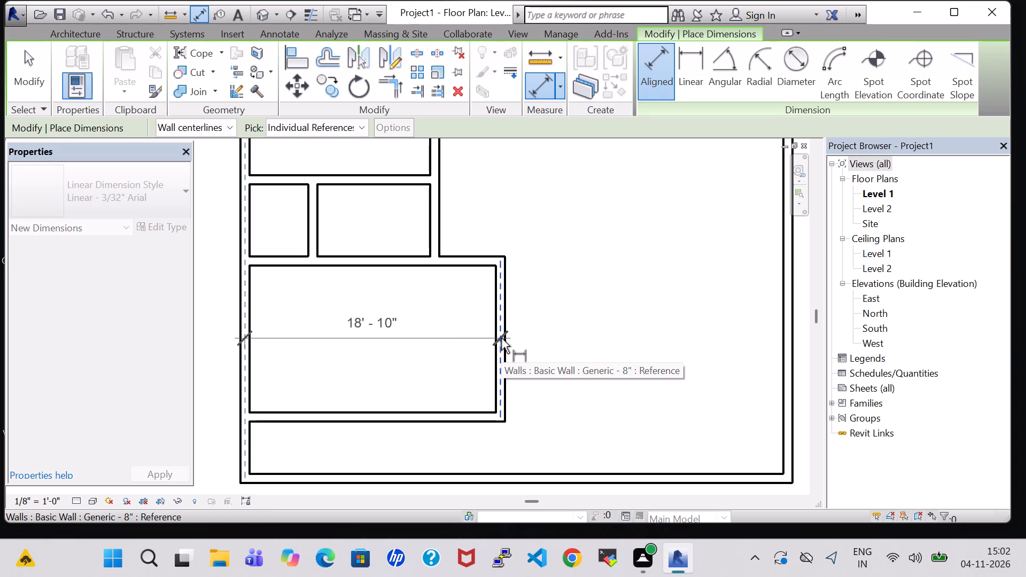
key(Escape)
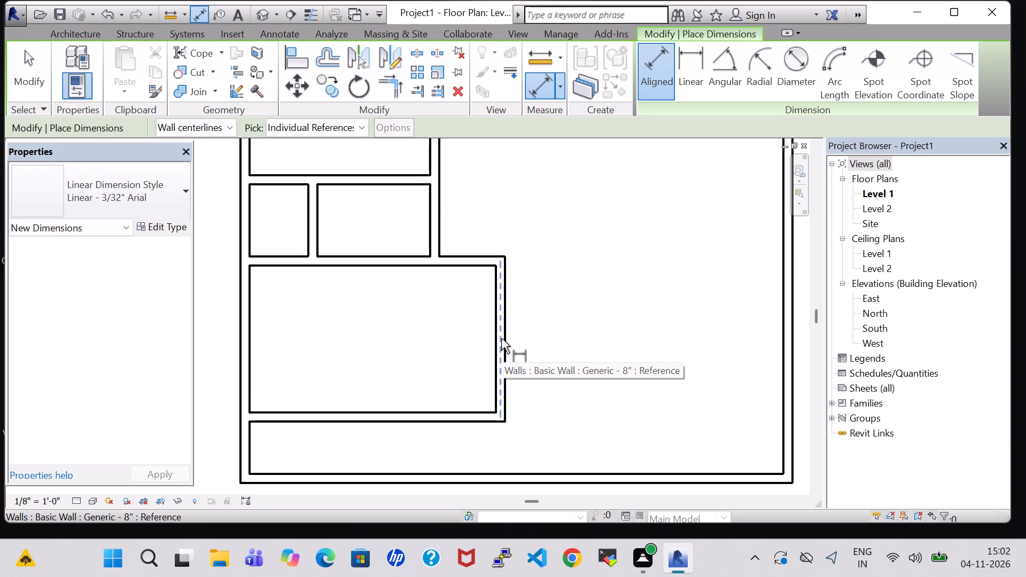
scroll(501, 338, down, 1)
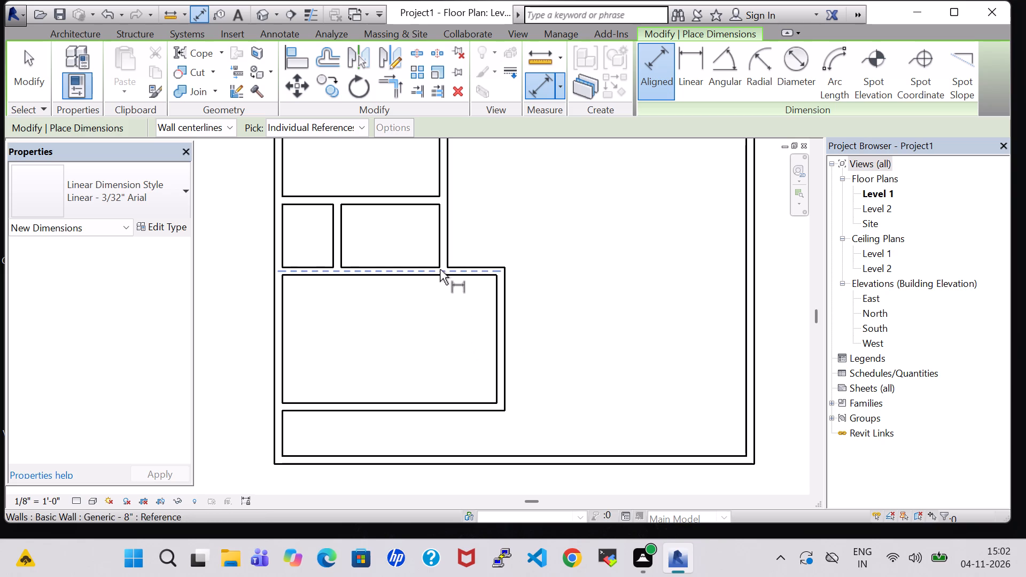
click(440, 269)
click(433, 405)
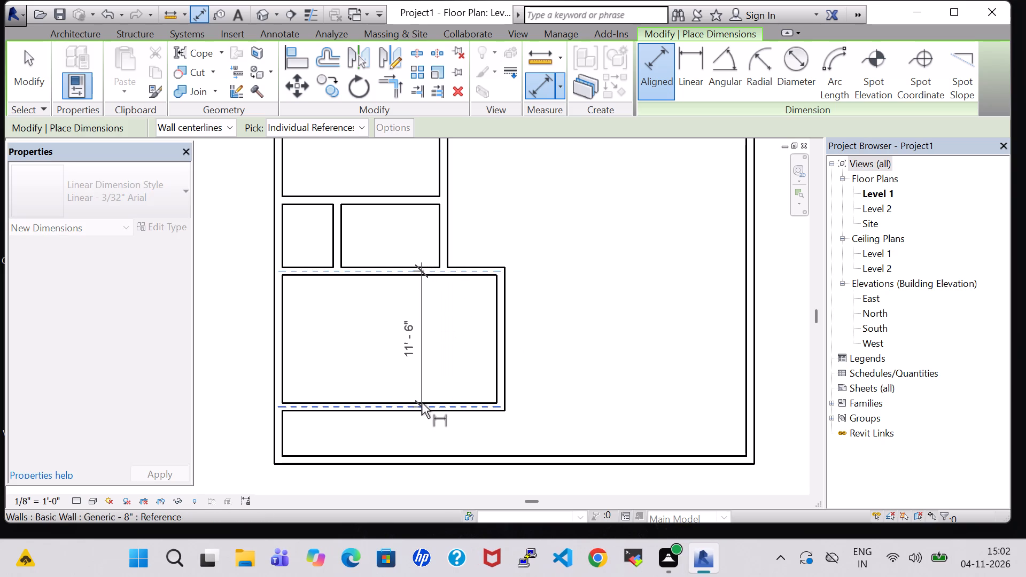
key(Escape)
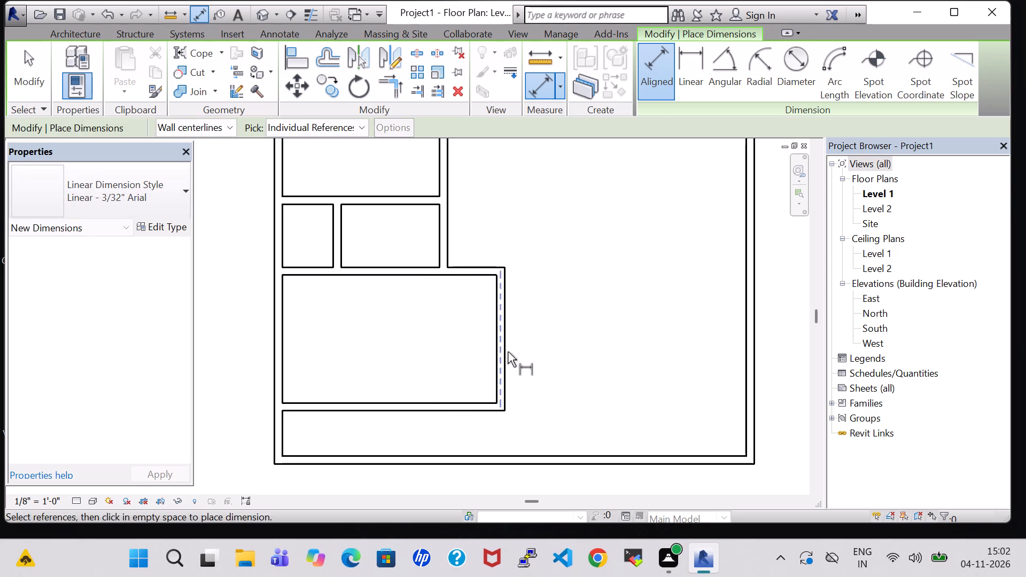
Draw a horizontal Generic - 8" wall from the large lower-left room's top-right corner across to the right exterior wall.
middle_drag(569, 316, 485, 349)
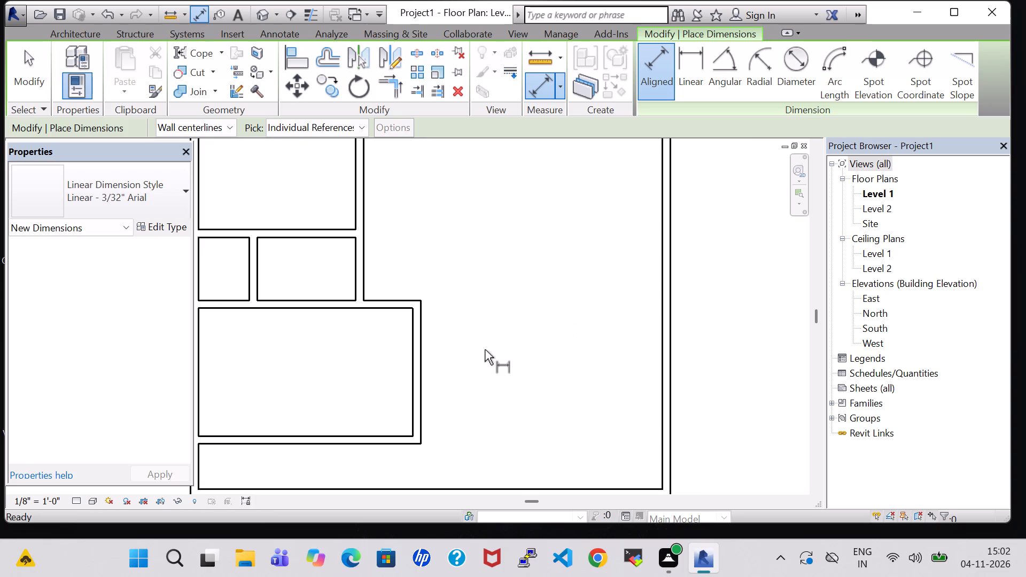
click(75, 27)
click(83, 34)
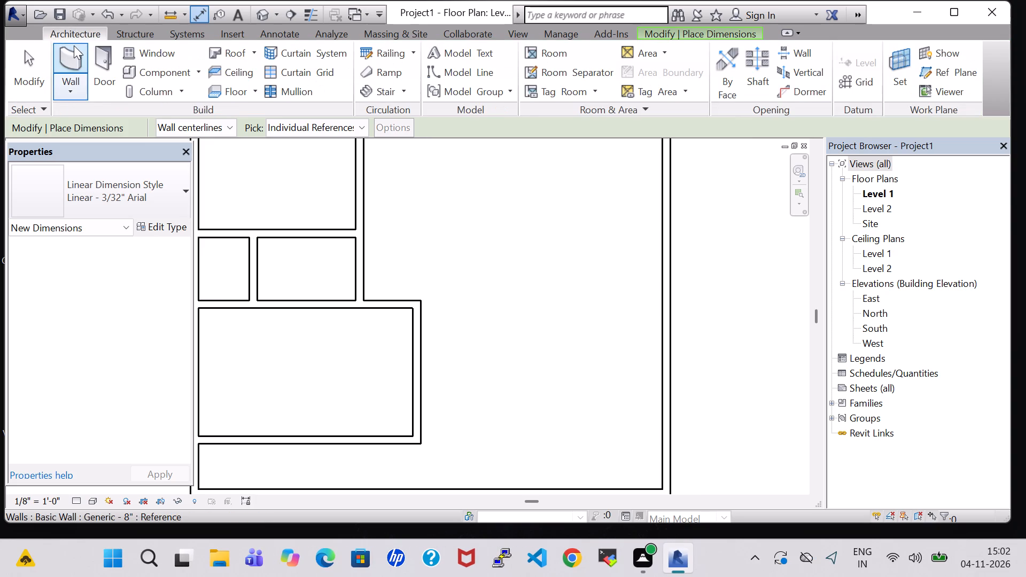
click(74, 45)
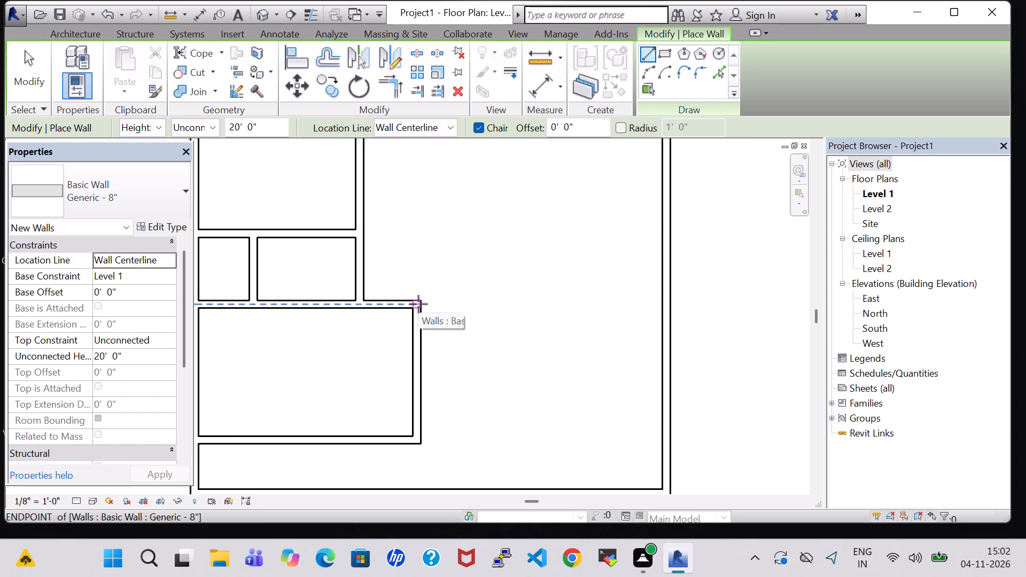
click(418, 304)
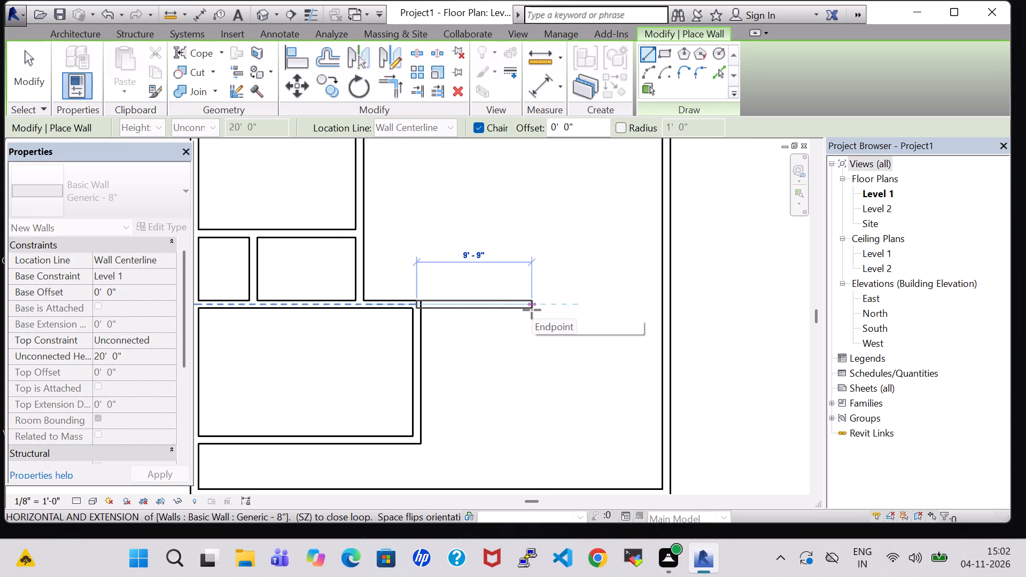
click(666, 307)
key(Escape)
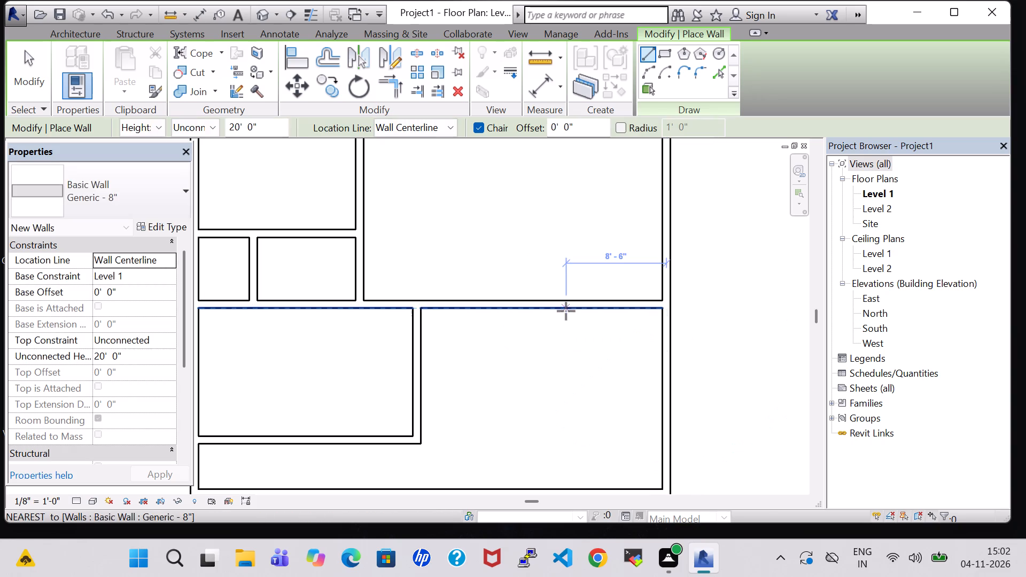
key(Escape)
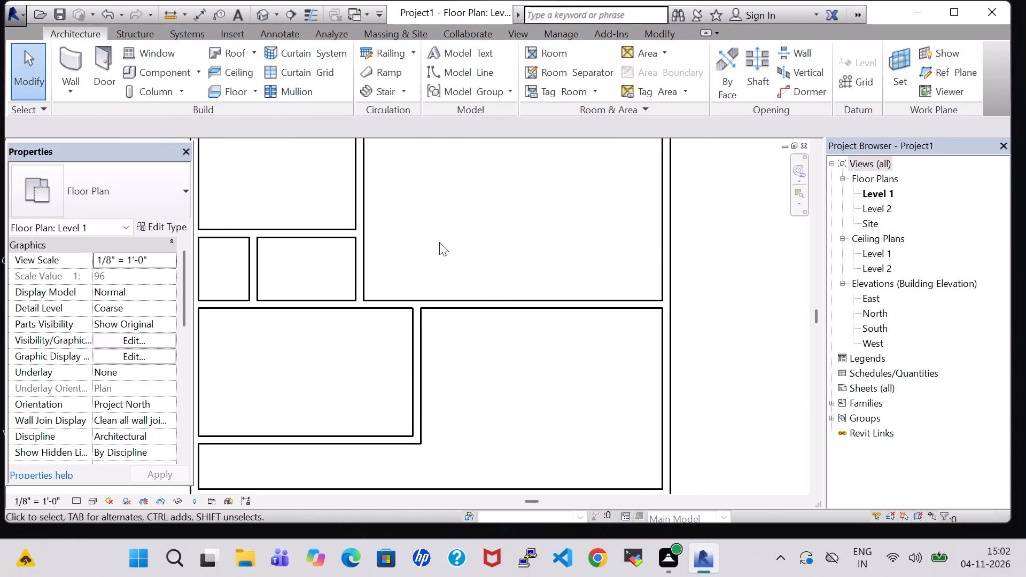
Draw a 12'9" horizontal Generic - 8" wall inward from the right exterior wall, 7'10" above the wall that spans to that exterior wall.
middle_drag(436, 236, 392, 311)
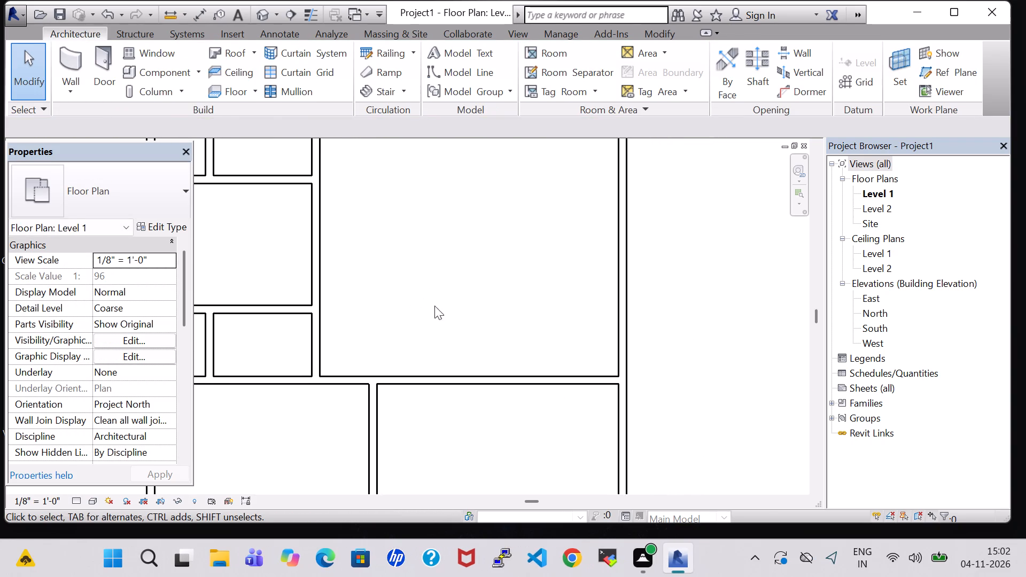
click(69, 56)
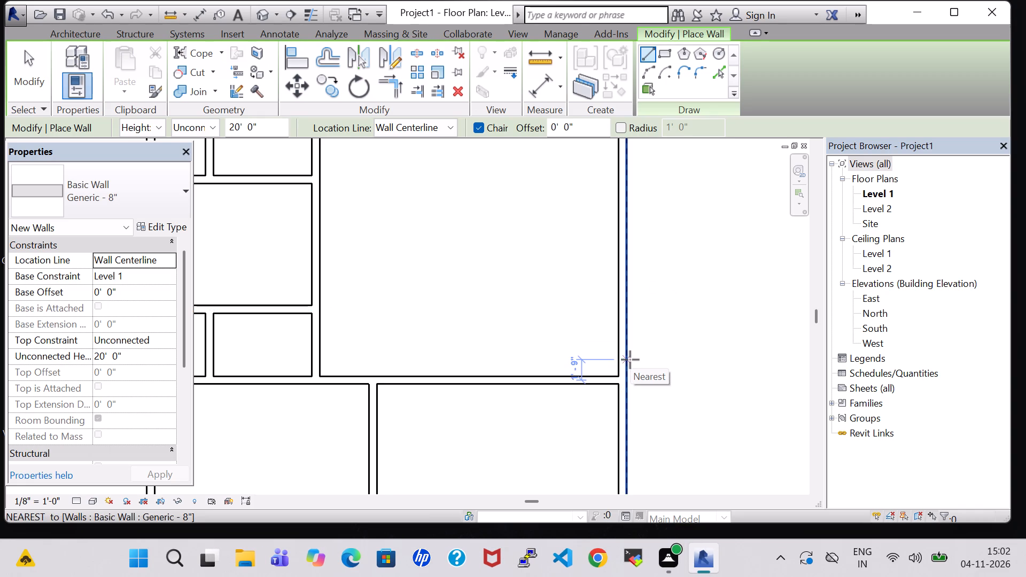
key(7)
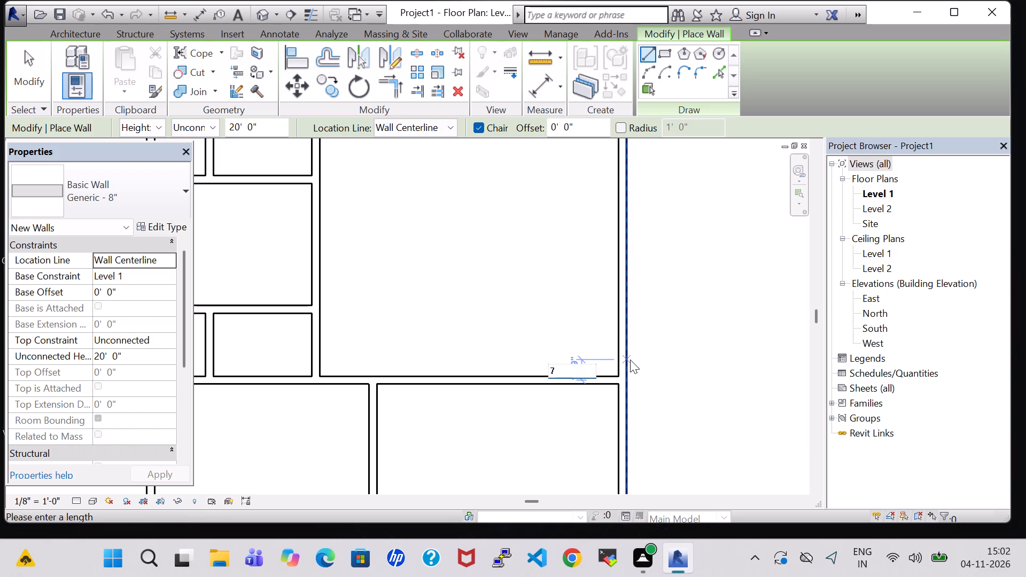
text('10")
key(Return)
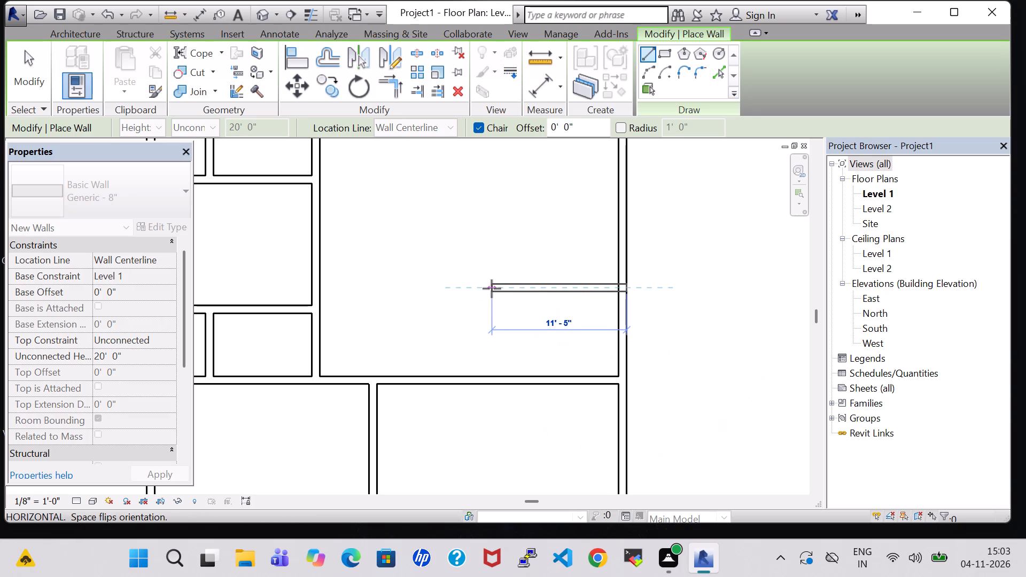
text(12)
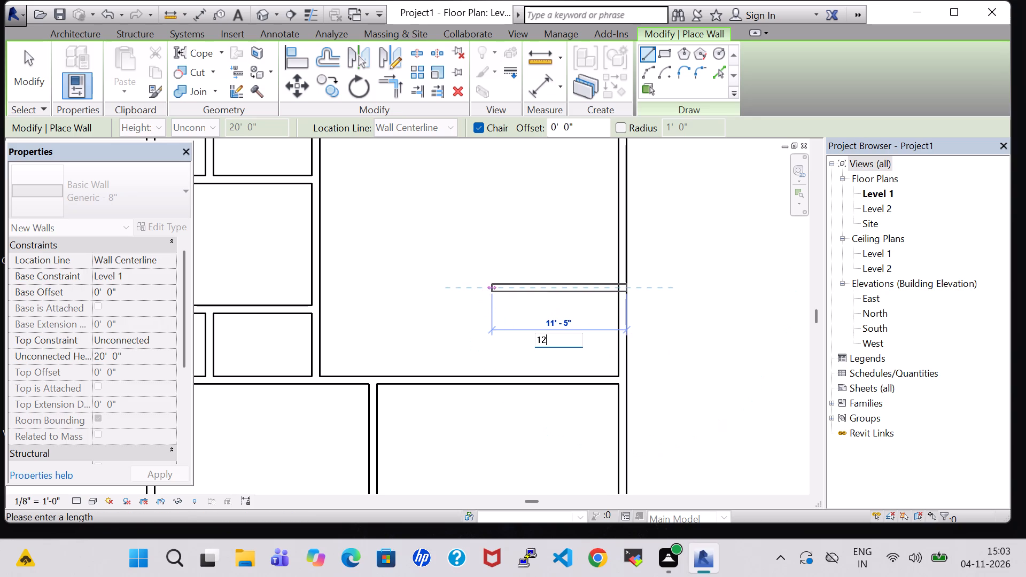
text('9)
key(shift+quotedbl)
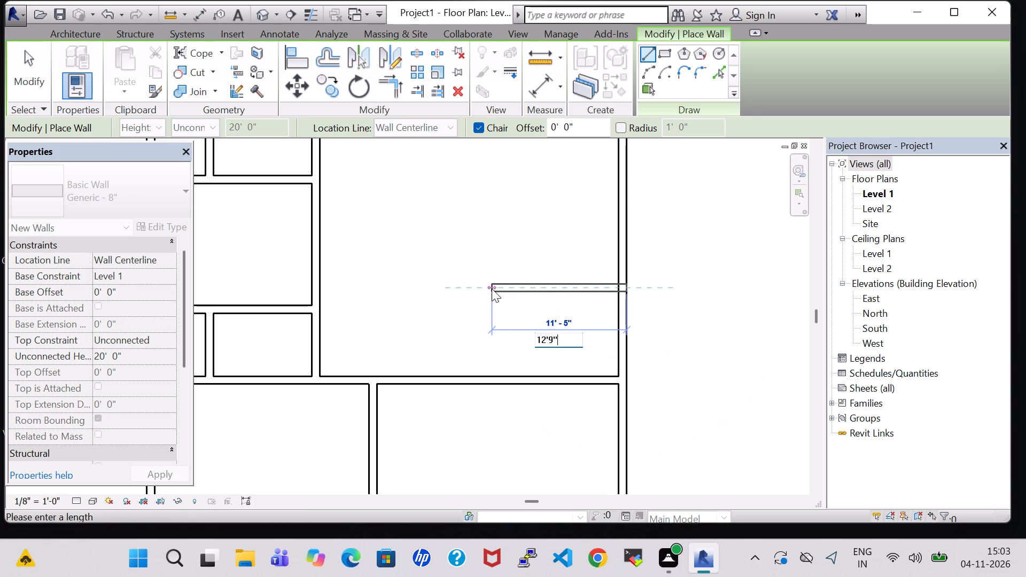
key(Return)
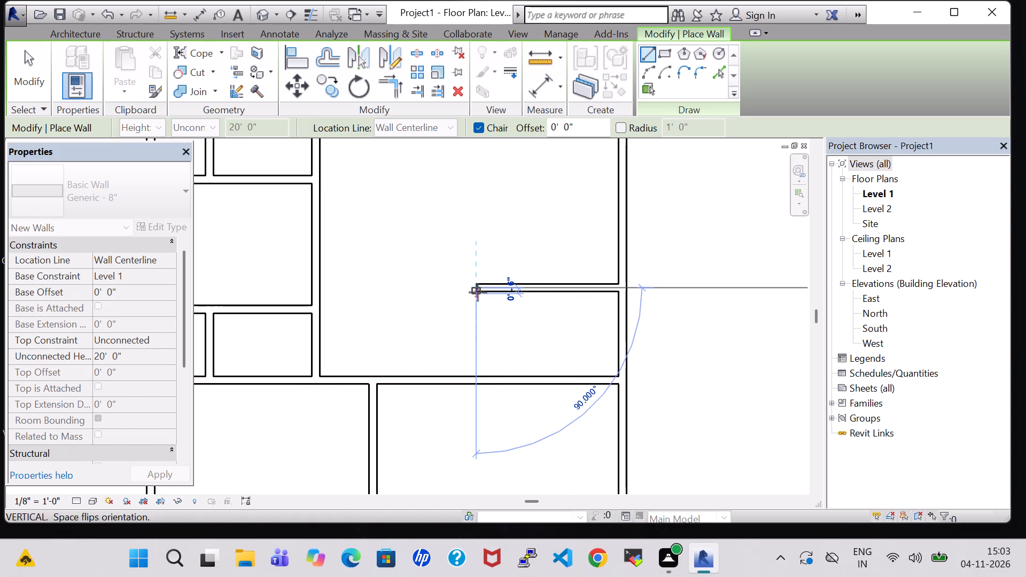
key(Escape)
key(Escape)
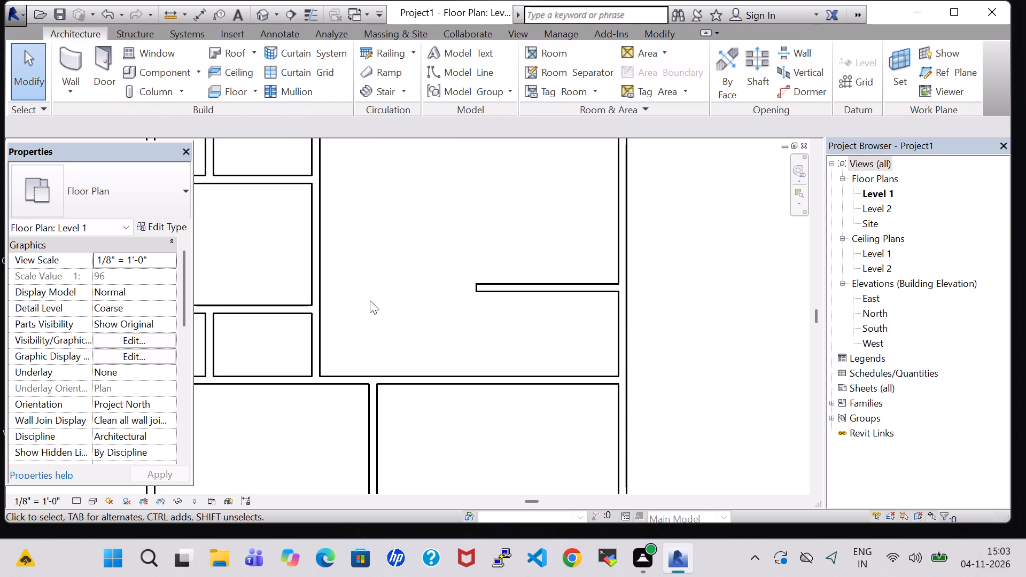
Draw a vertical Generic - 8" wall 4' inside the right exterior wall, from the room above down to the horizontal stub wall.
scroll(402, 277, down, 3)
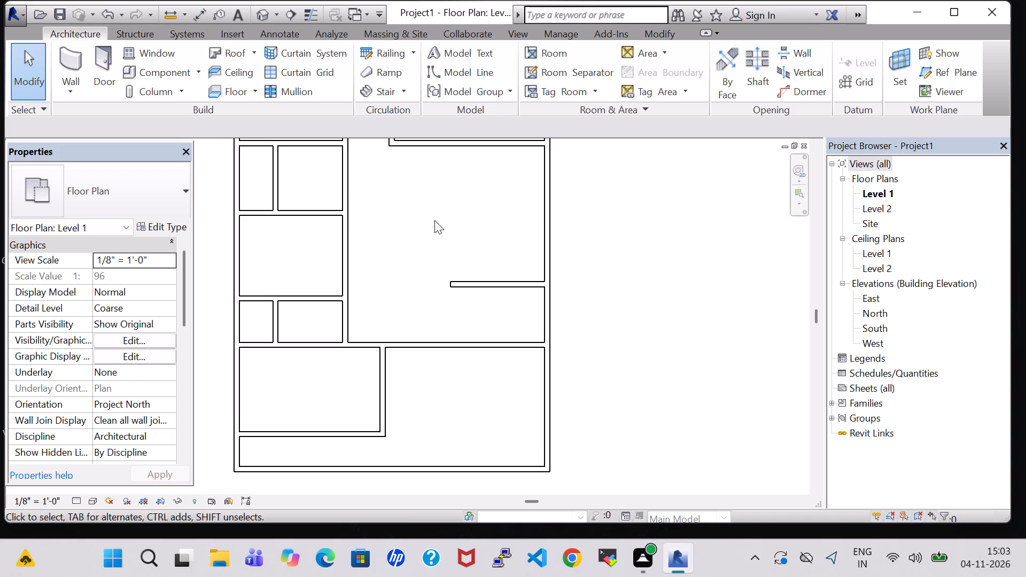
middle_drag(434, 220, 418, 254)
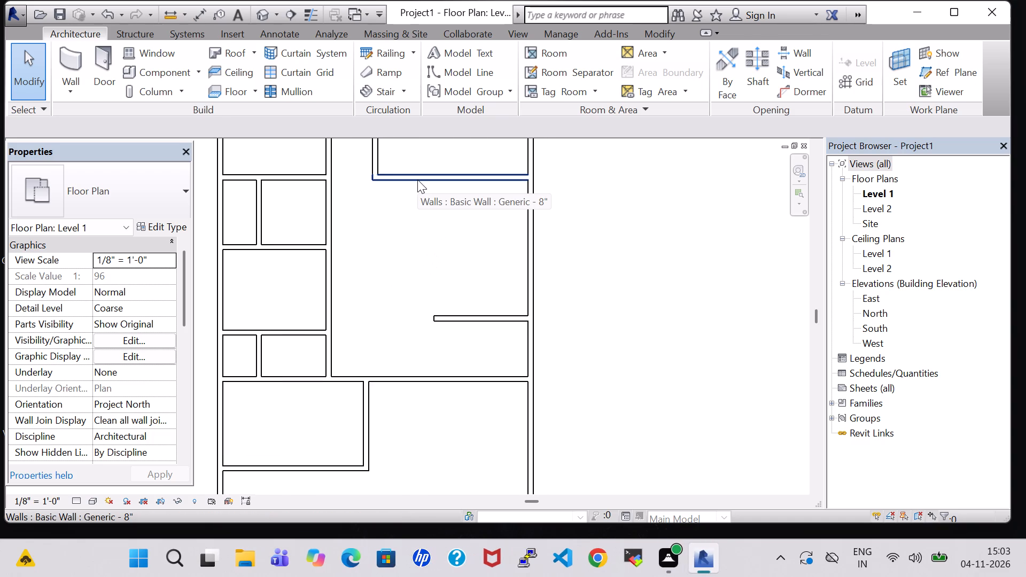
click(82, 63)
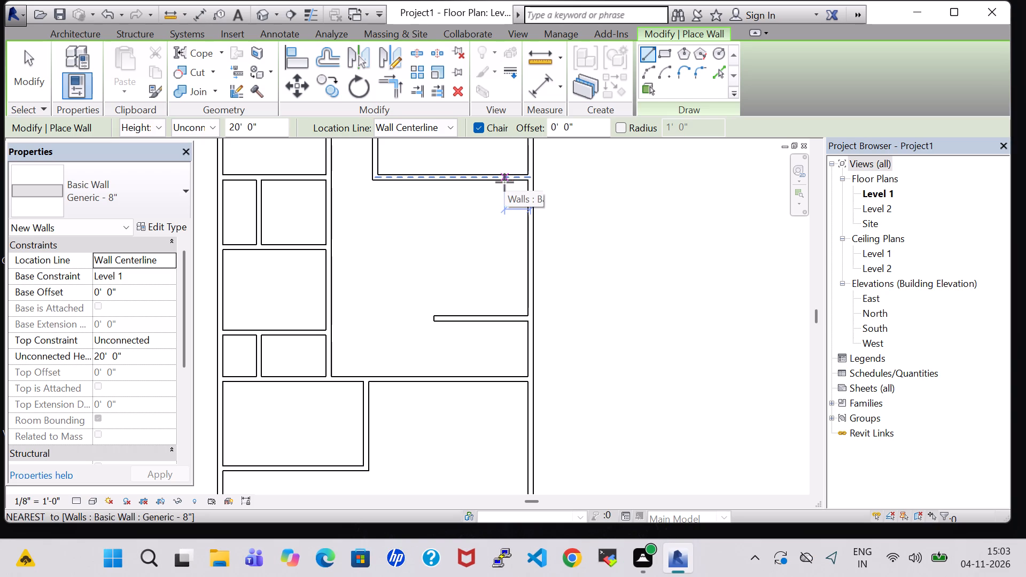
text(4')
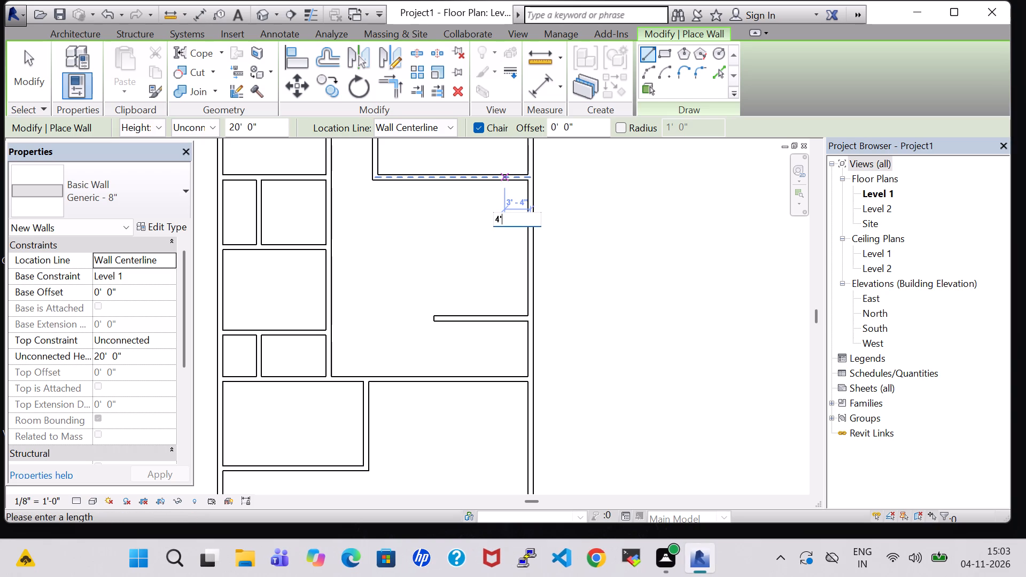
key(Return)
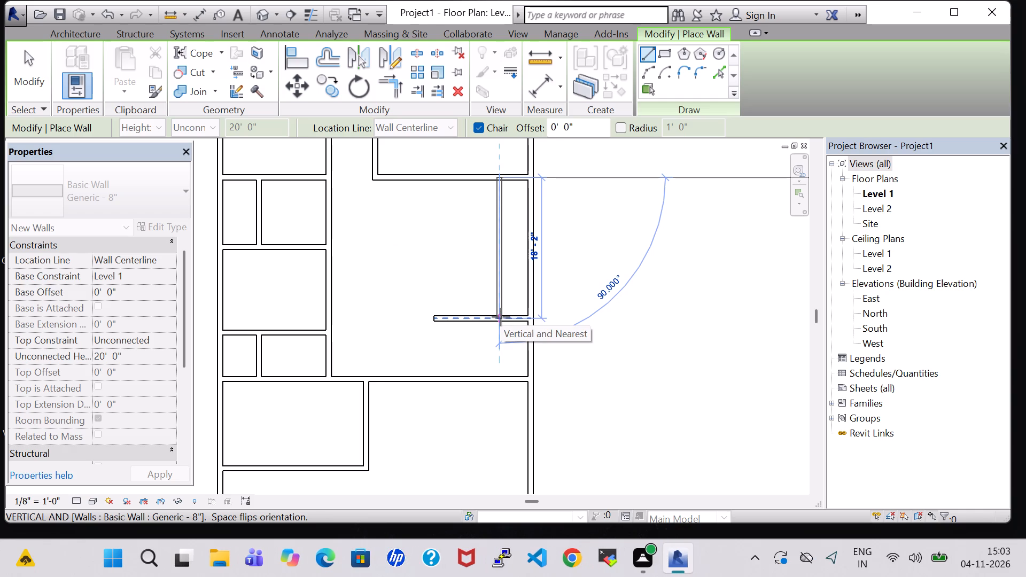
click(501, 317)
key(Escape)
key(Escape)
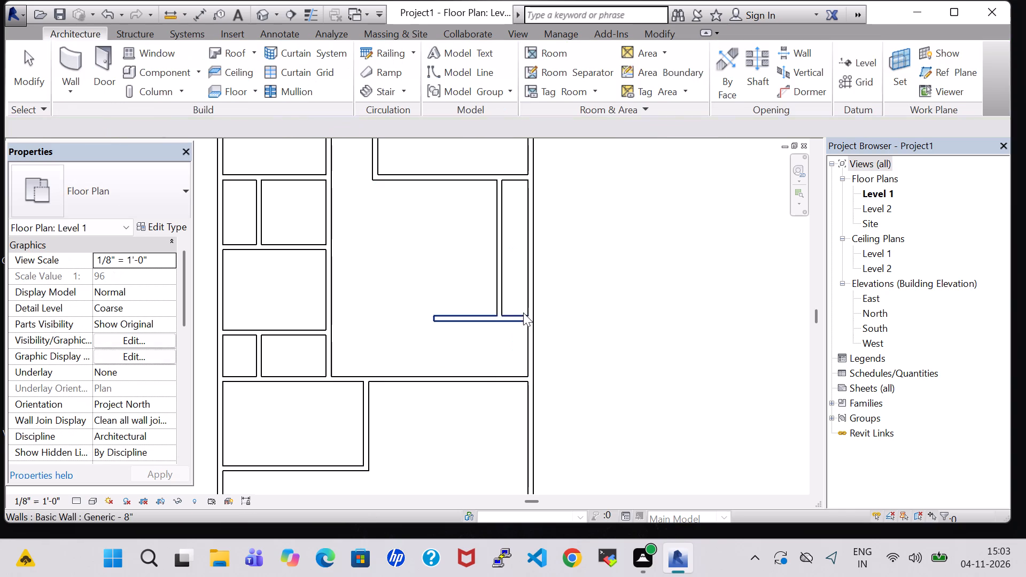
Measure the depth and width of the large room above the new vertical wall, between its wall centerlines.
middle_drag(475, 178, 454, 259)
text(DI)
click(414, 167)
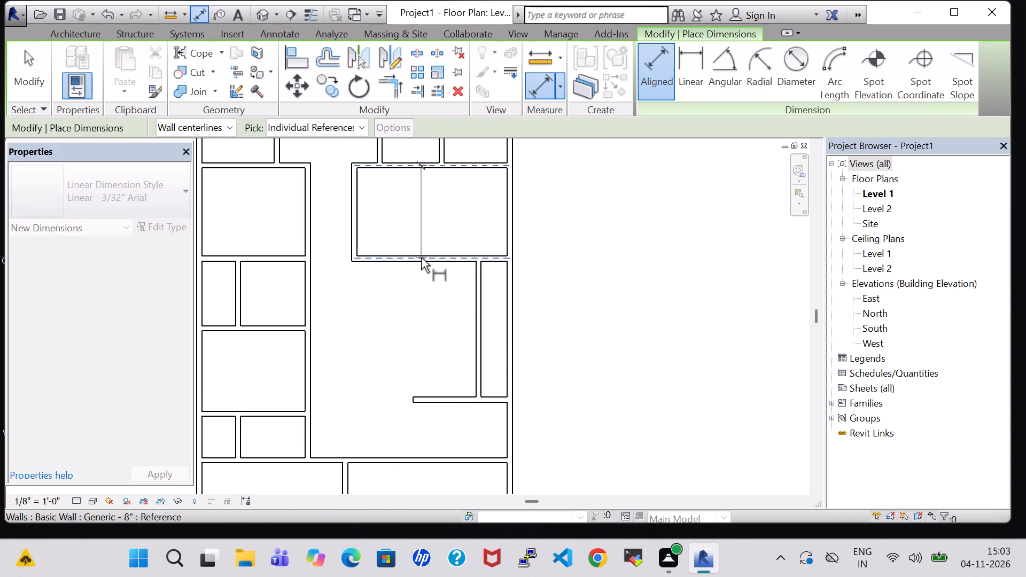
click(421, 258)
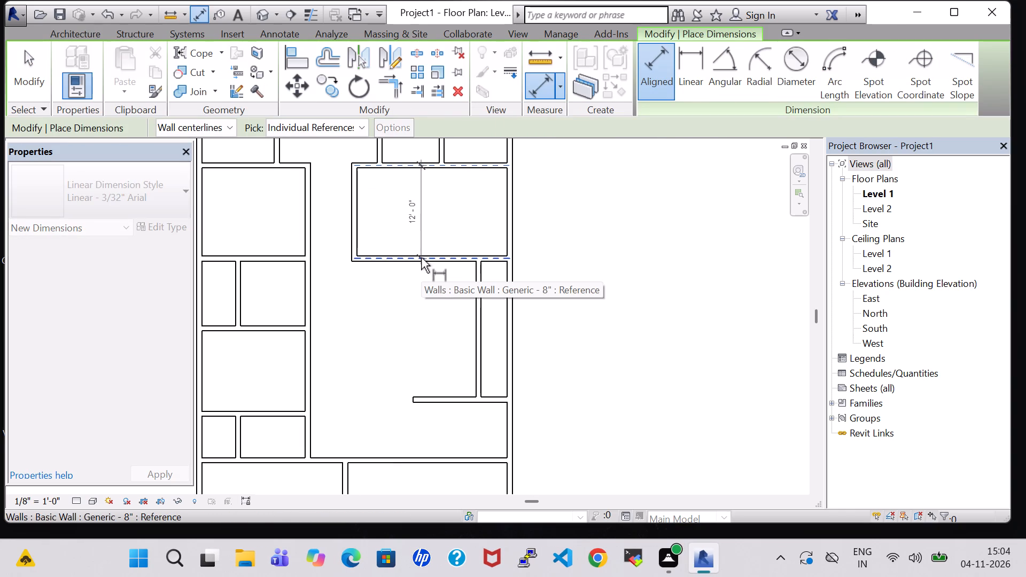
key(Escape)
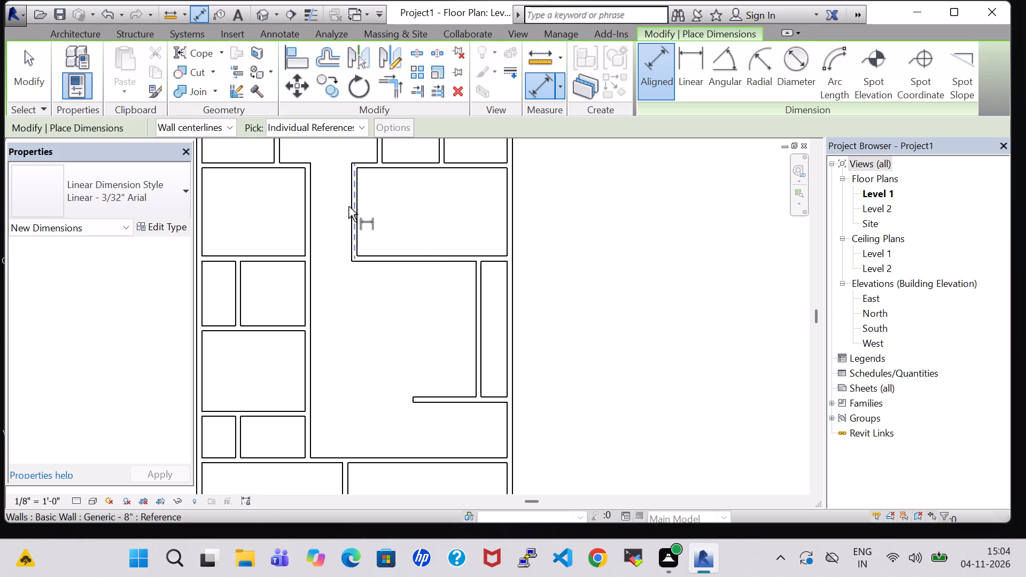
click(354, 208)
click(511, 225)
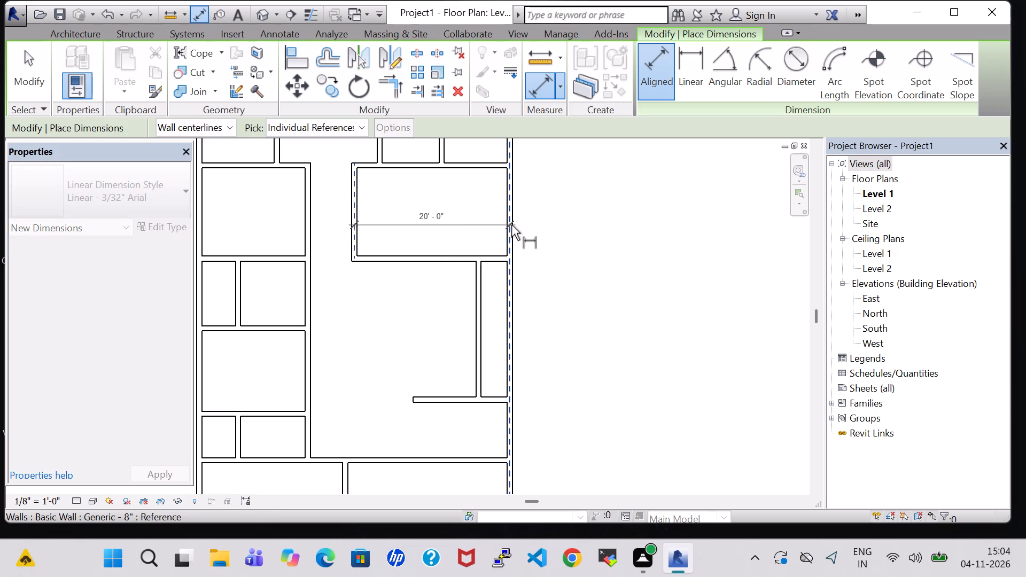
key(Escape)
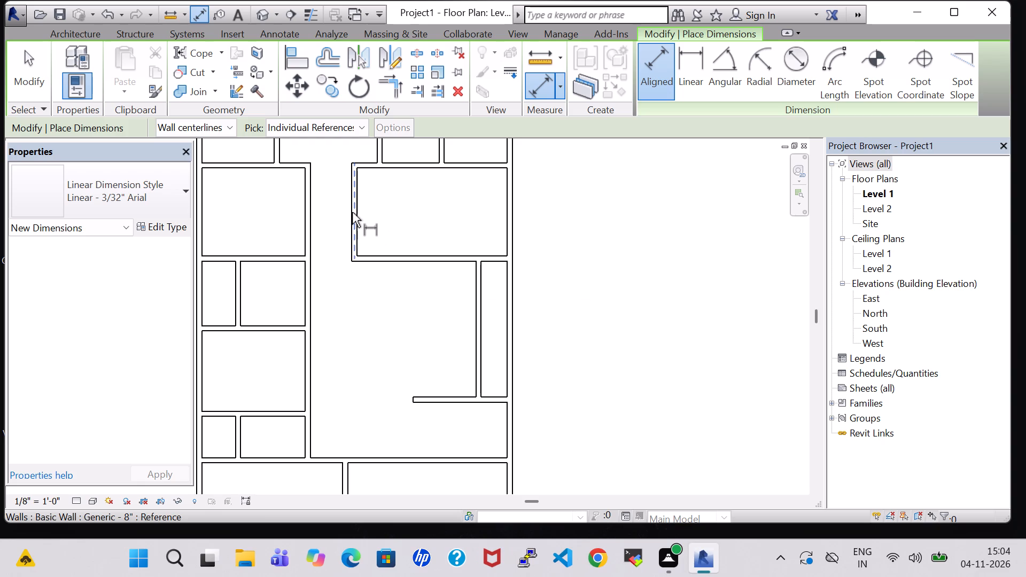
Measure the corridor width between the left rooms' wall and the large right-hand room's left wall.
click(306, 207)
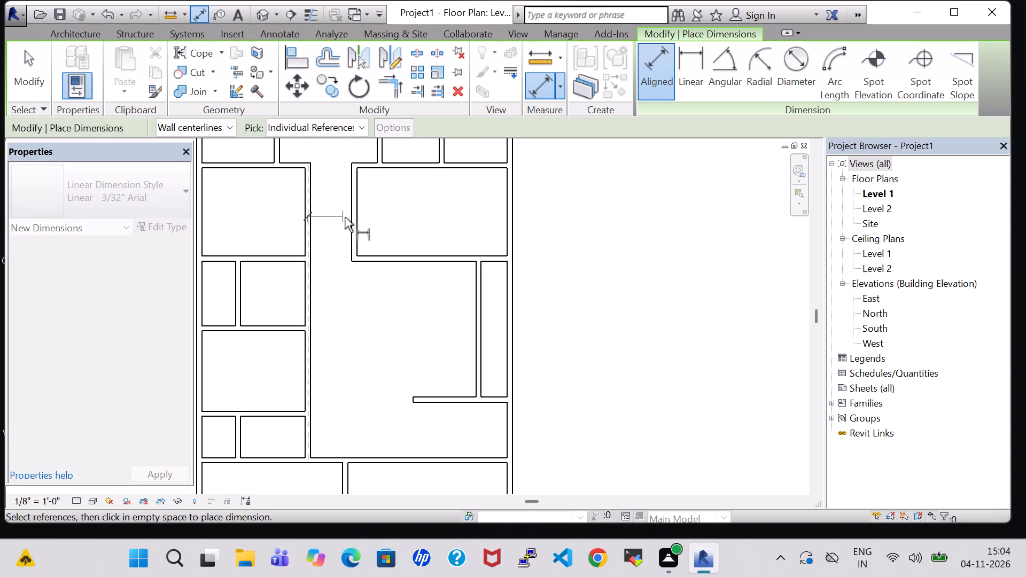
click(356, 217)
key(Escape)
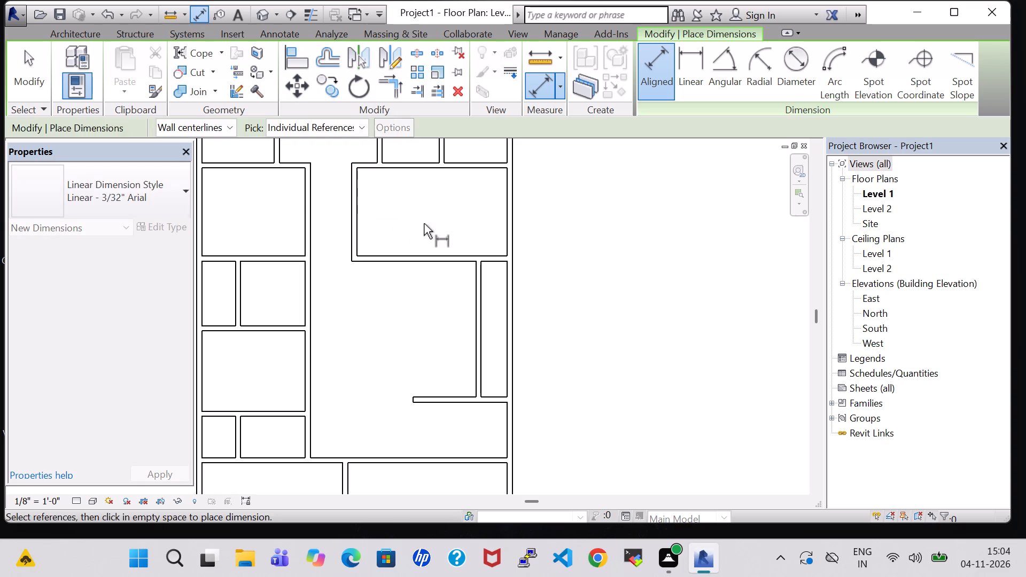
Measure the width of the narrow space between the new vertical wall and the right exterior wall.
click(481, 307)
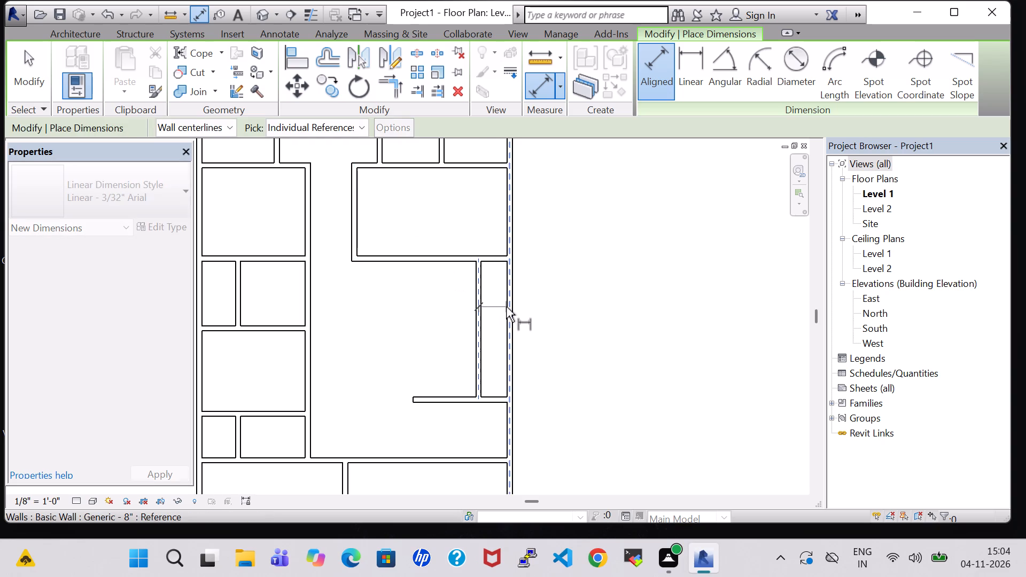
click(506, 307)
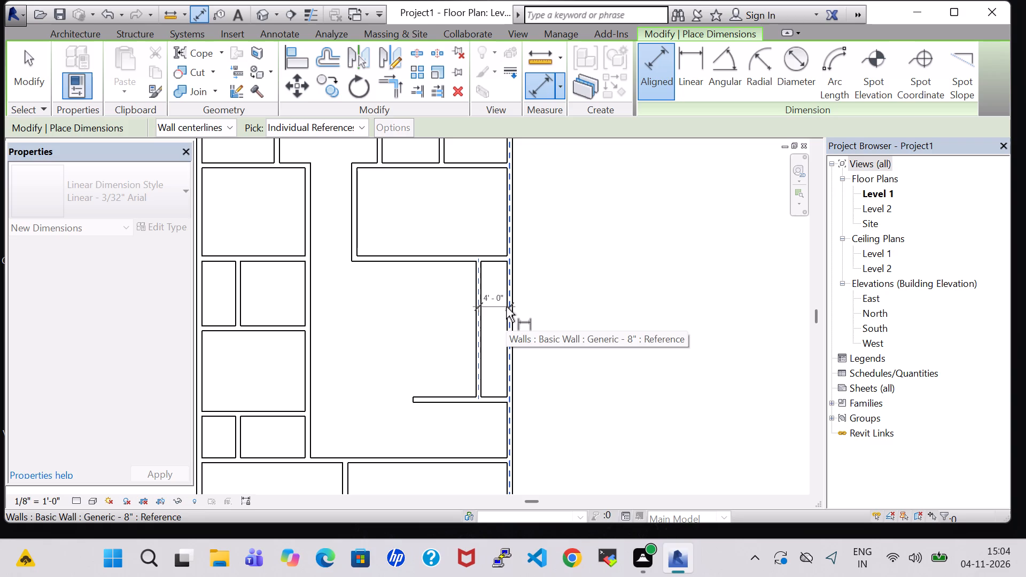
key(super+F1)
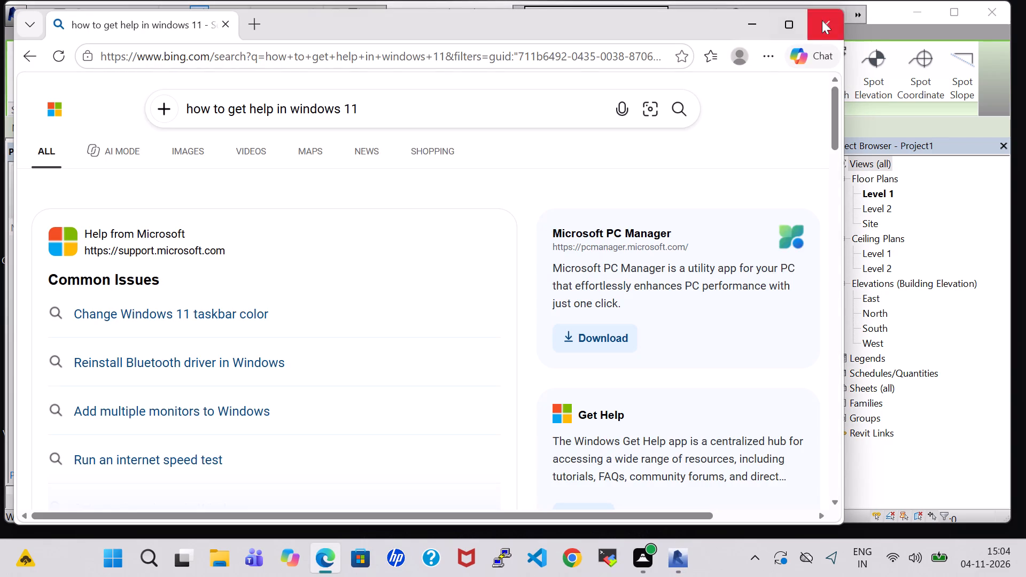
click(822, 20)
key(Escape)
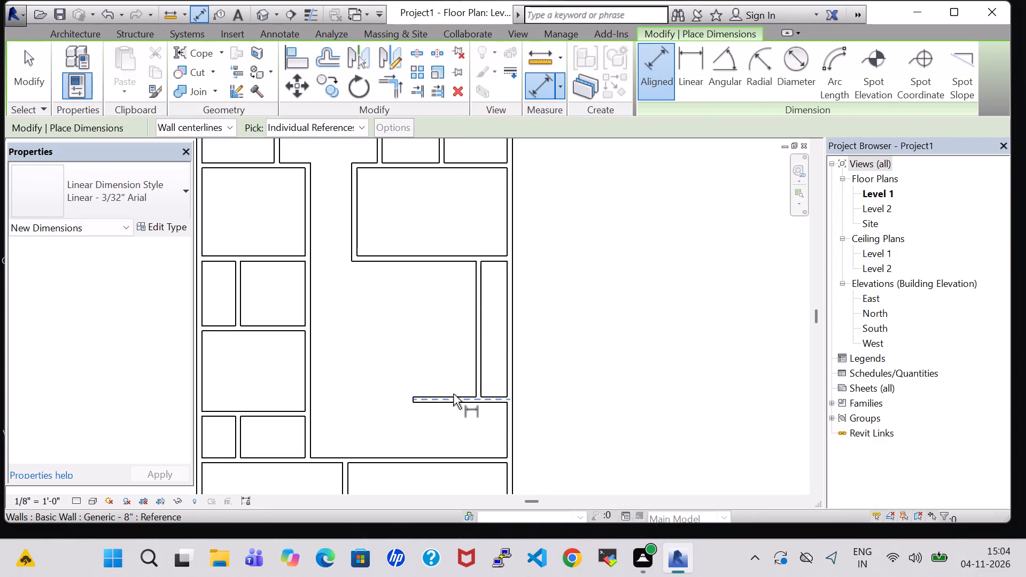
key(Escape)
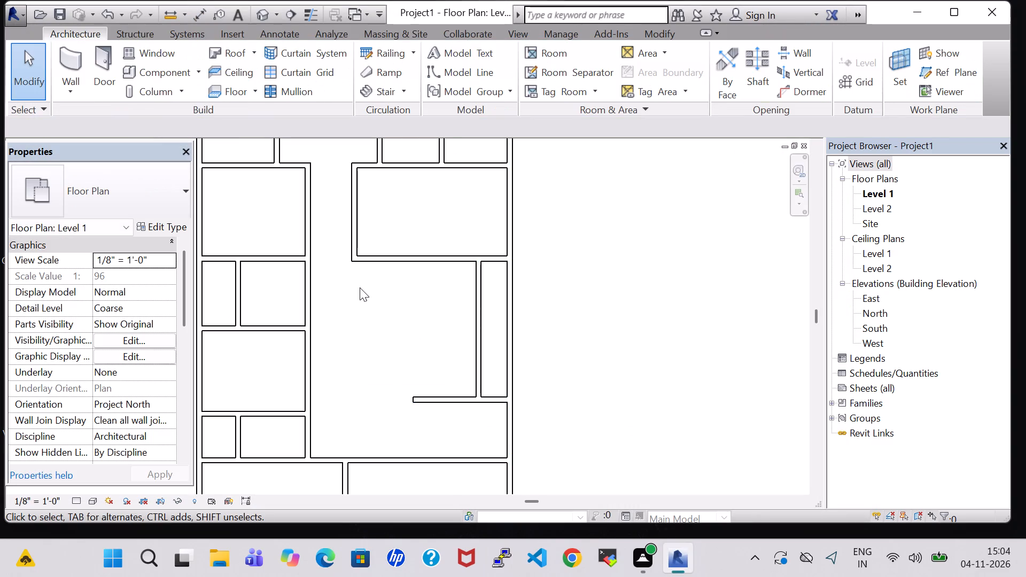
Start an assembled stair, 7" max riser 11" tread, from Level 1 to Level 2.
click(381, 91)
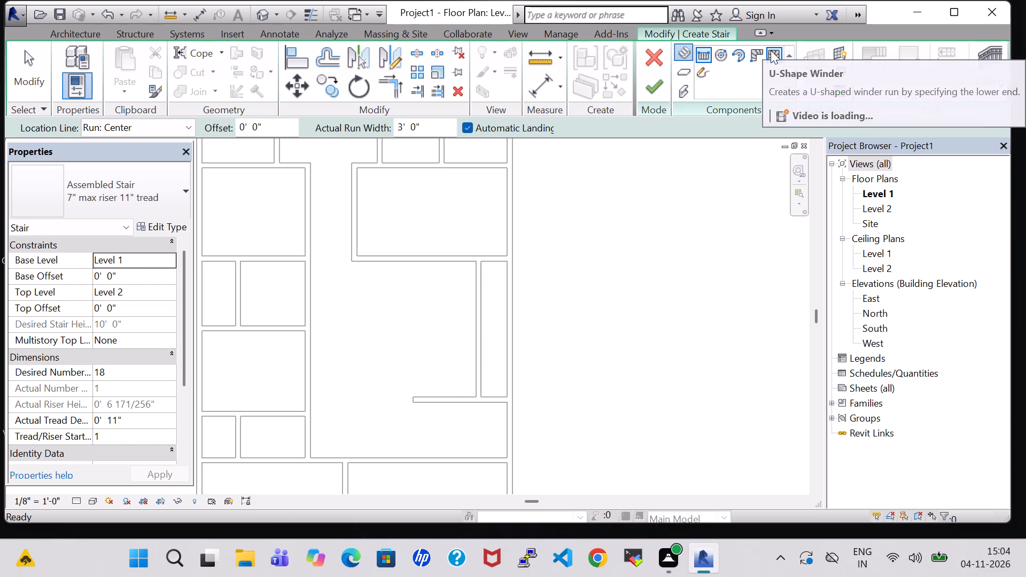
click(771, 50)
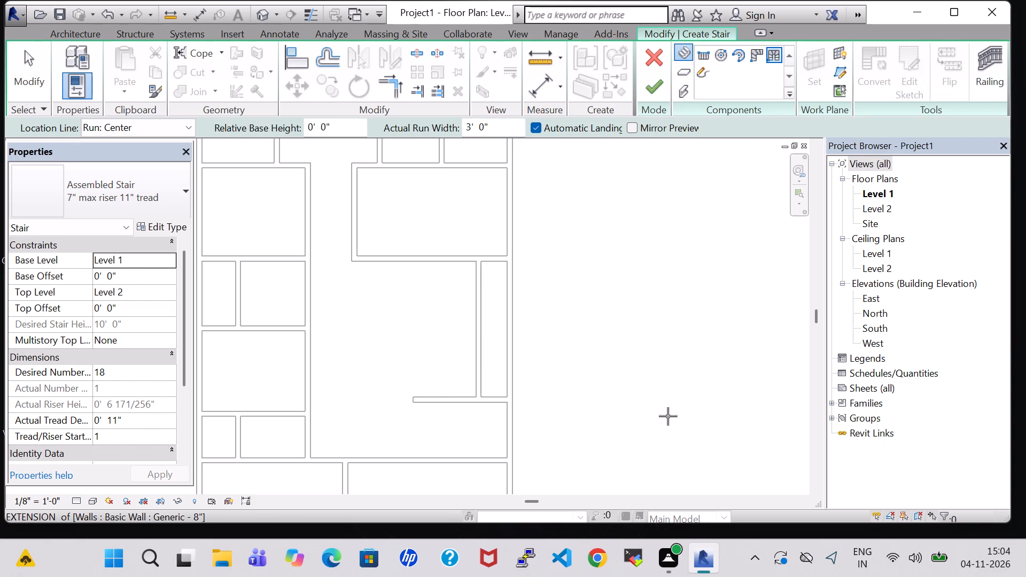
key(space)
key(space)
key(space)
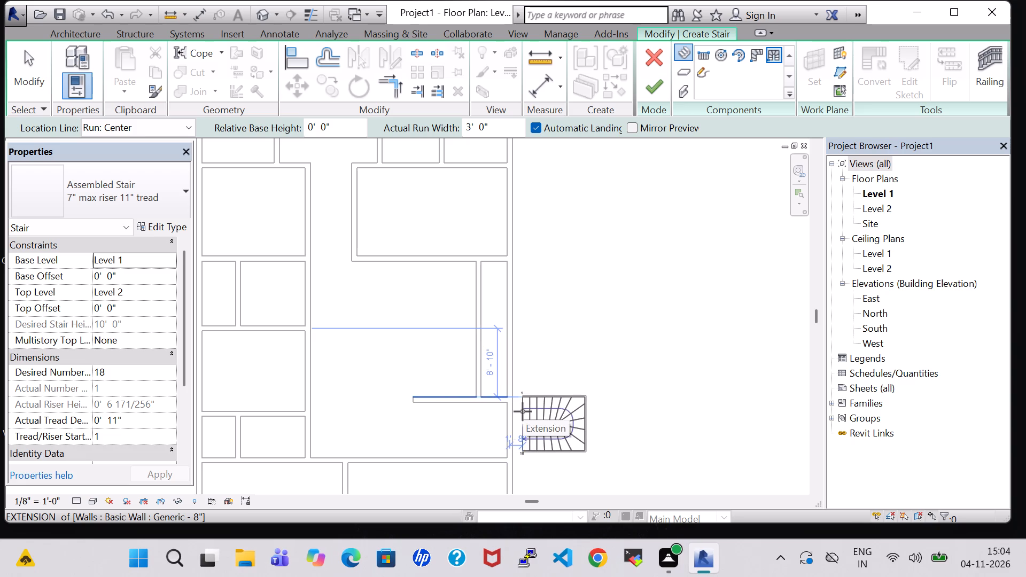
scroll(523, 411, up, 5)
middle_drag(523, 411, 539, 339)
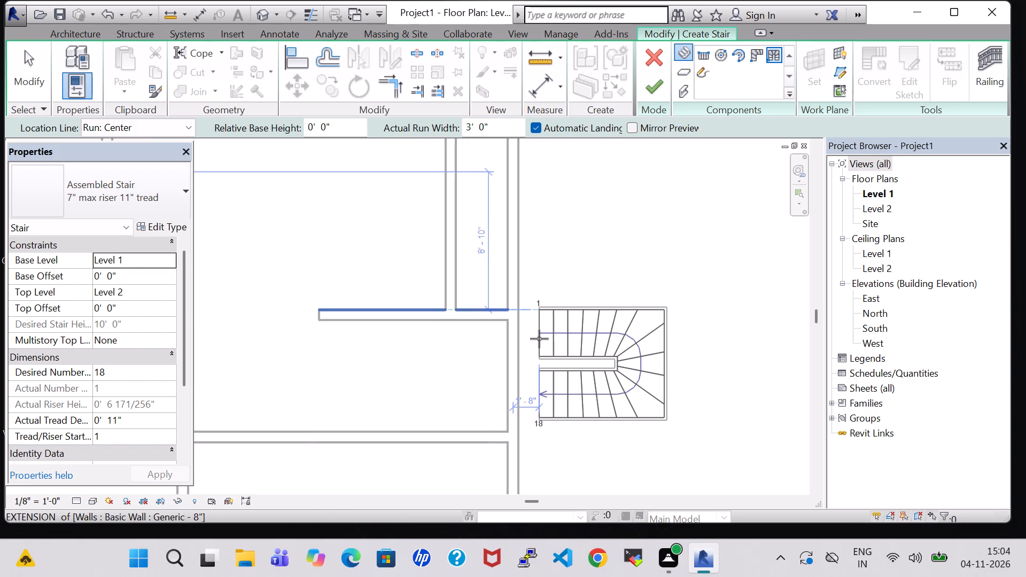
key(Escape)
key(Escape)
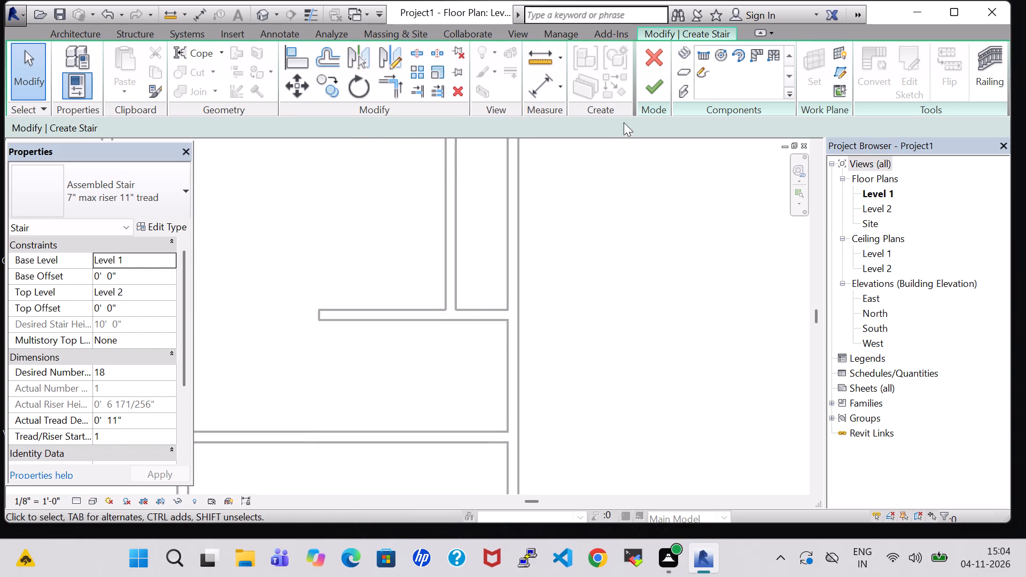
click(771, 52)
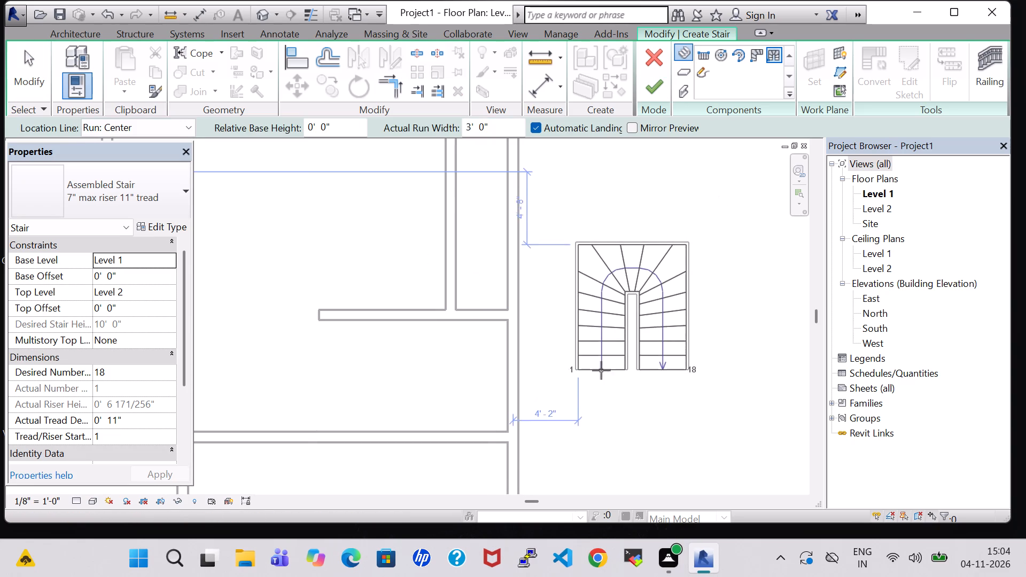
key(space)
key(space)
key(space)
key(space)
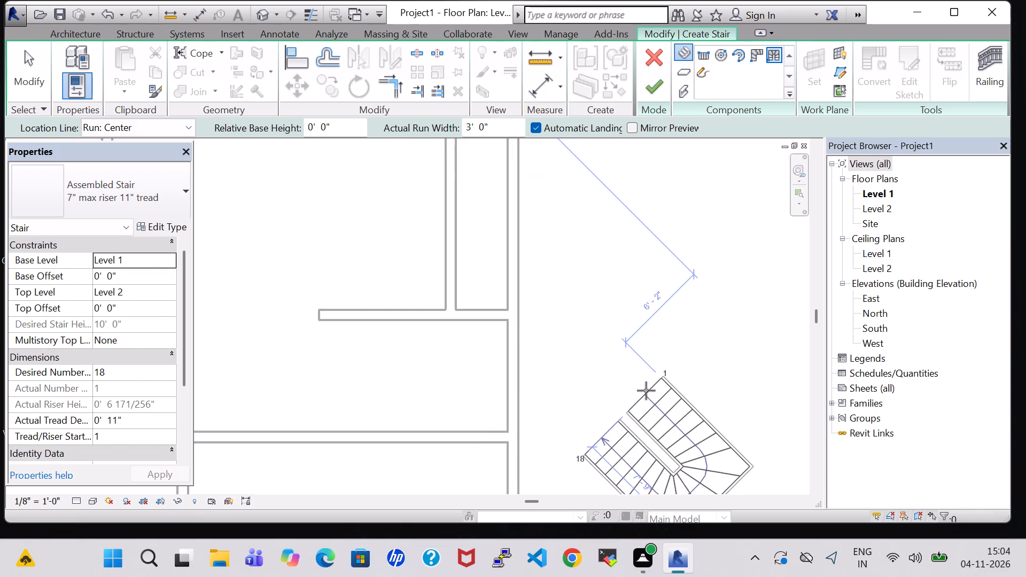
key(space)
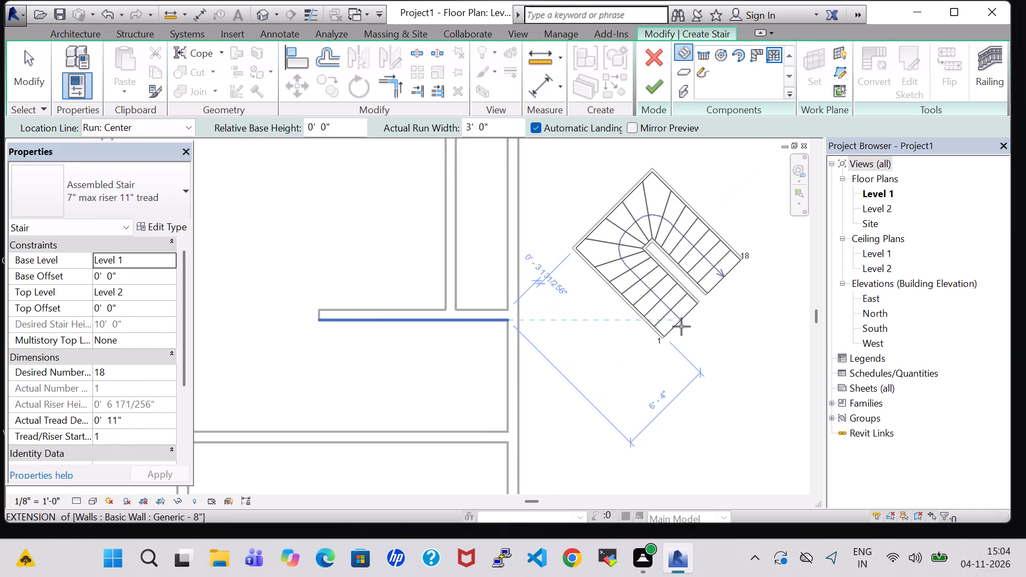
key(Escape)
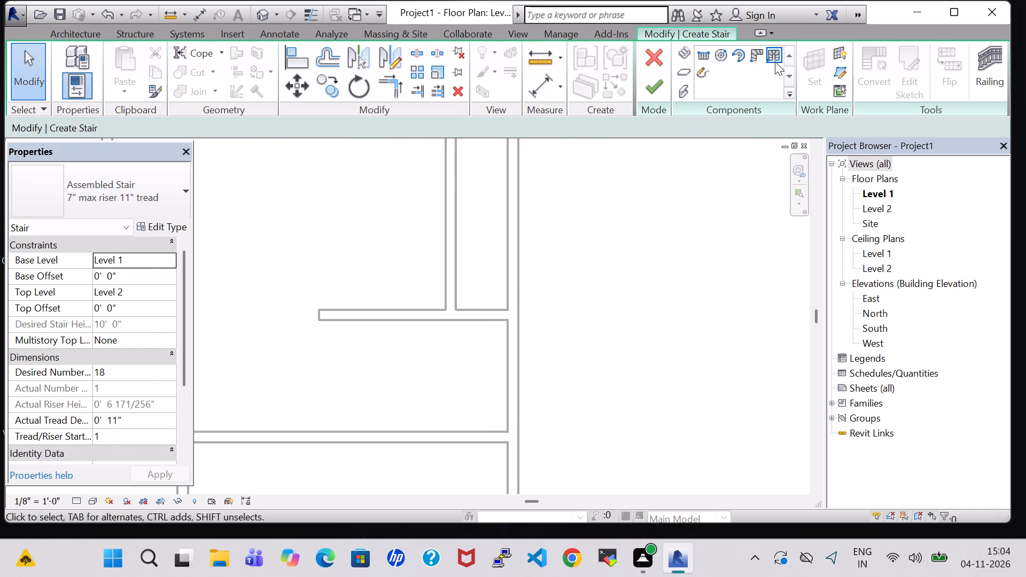
Place a 3'0" wide U-shape winder run outside the right exterior wall, its open end facing away from the building, and finish the stair.
click(774, 61)
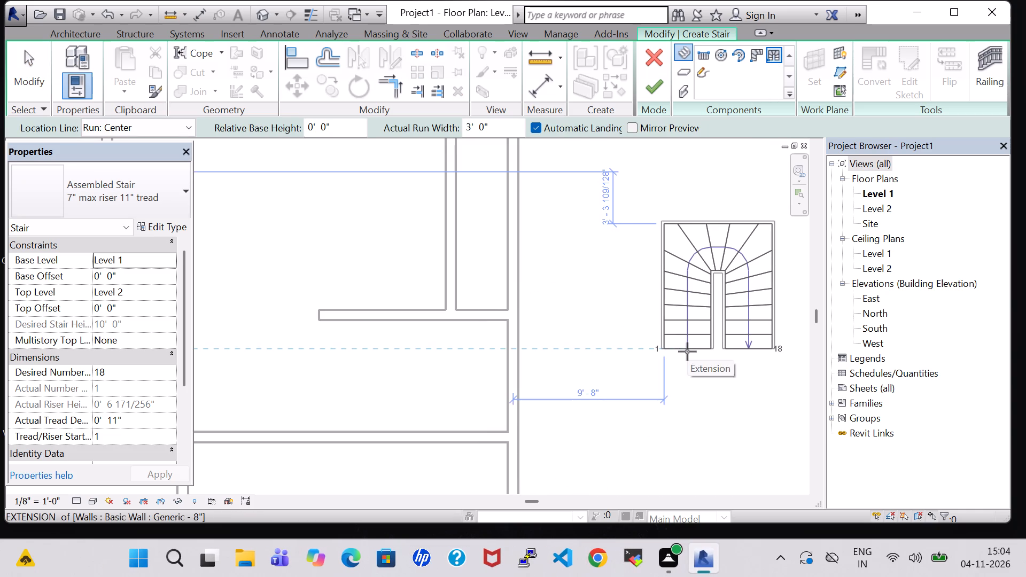
key(space)
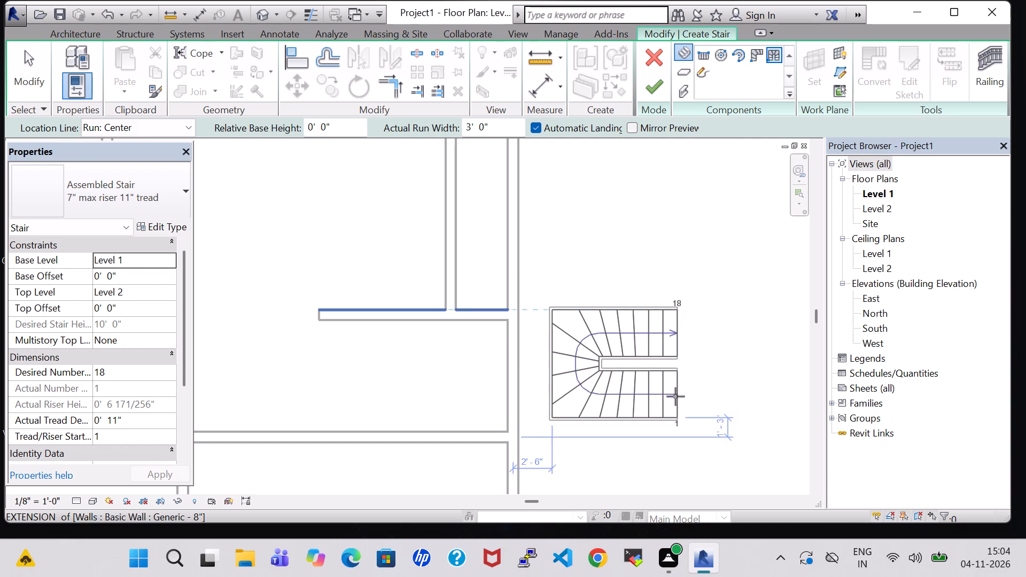
click(669, 402)
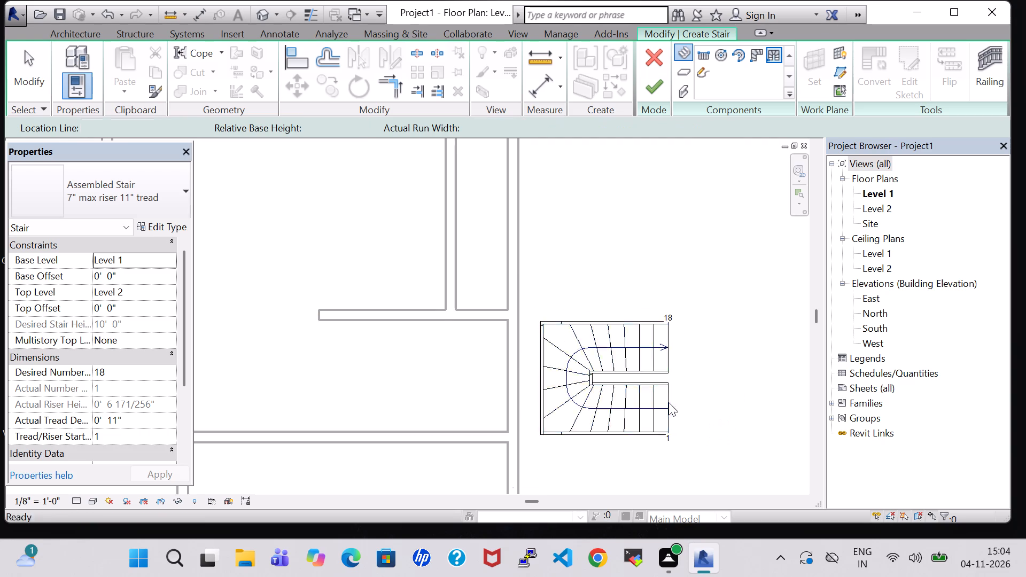
key(Escape)
key(Escape)
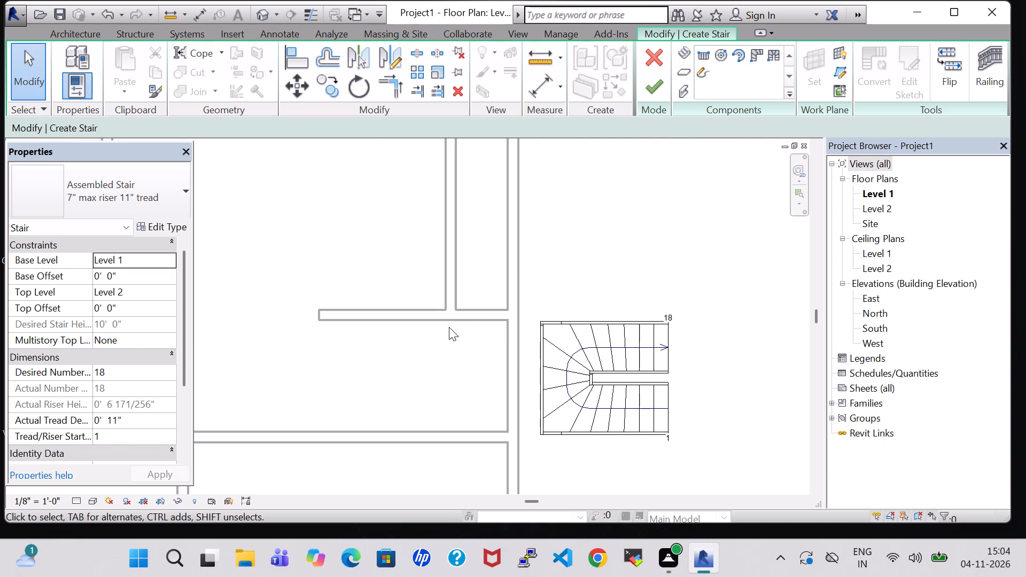
click(655, 87)
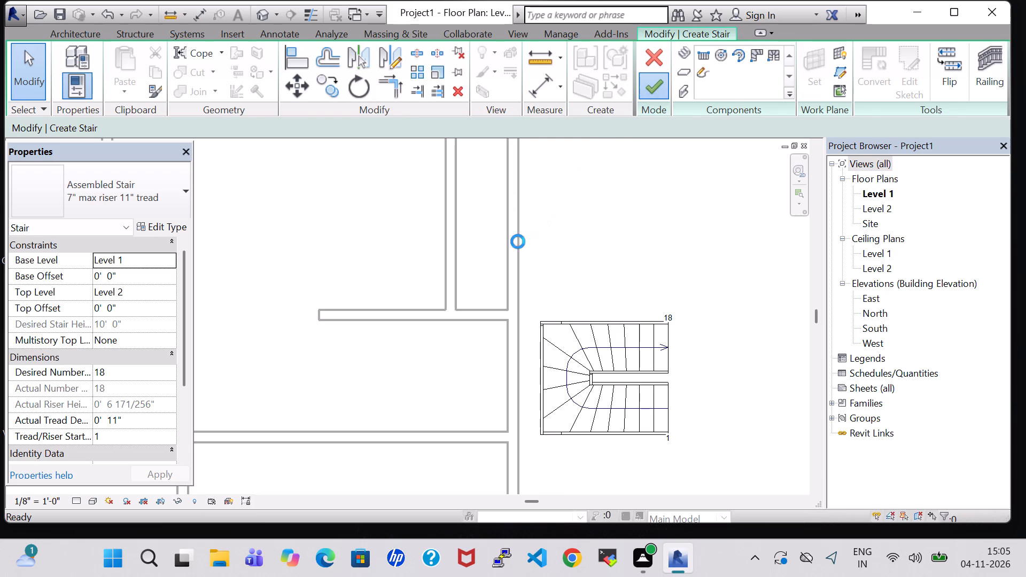
Set the length of the horizontal stub wall off the right exterior wall to 12'9" and make that dimension permanent.
click(410, 316)
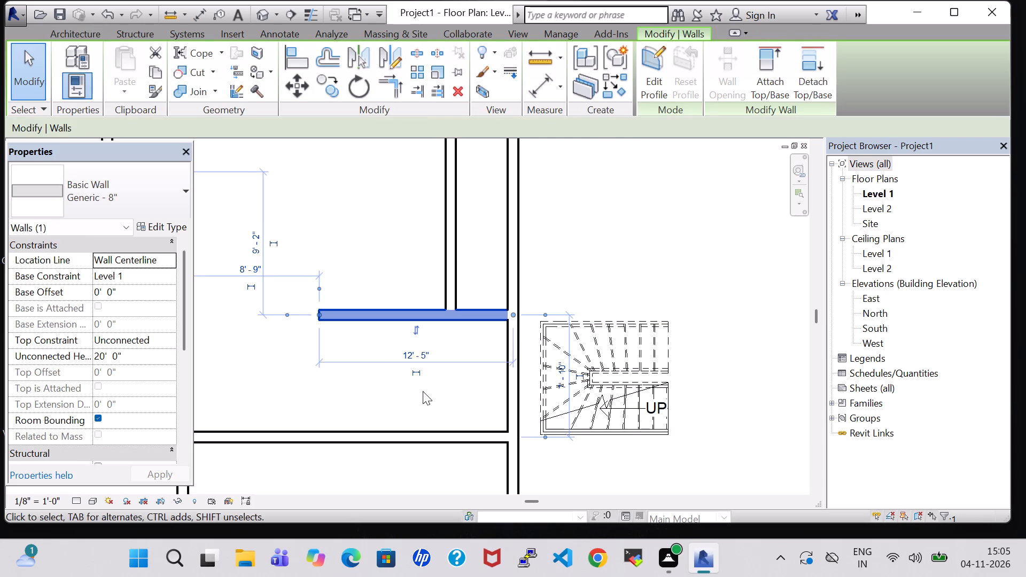
click(426, 357)
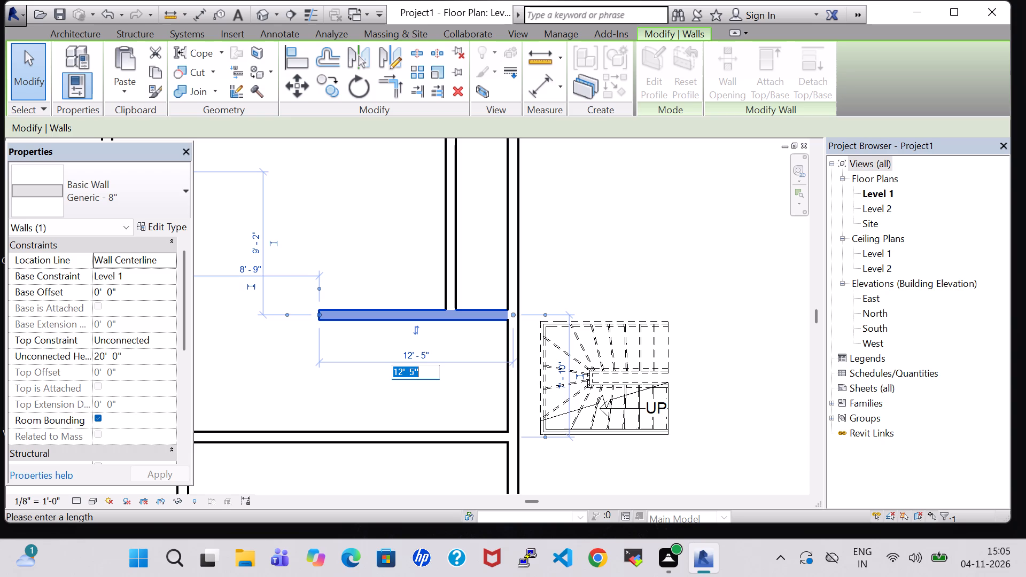
click(414, 372)
key(BackSpace)
key(9)
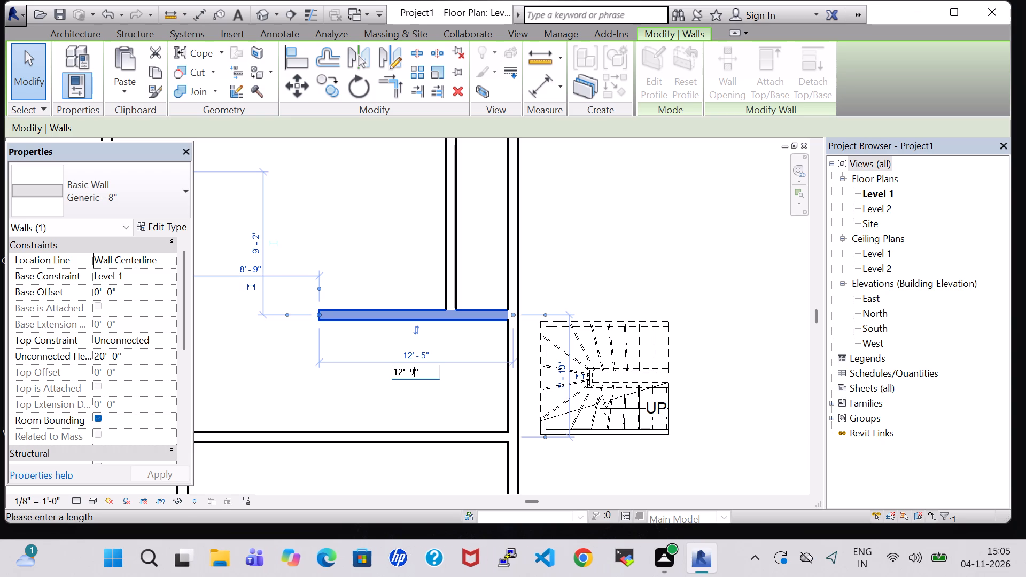
key(Return)
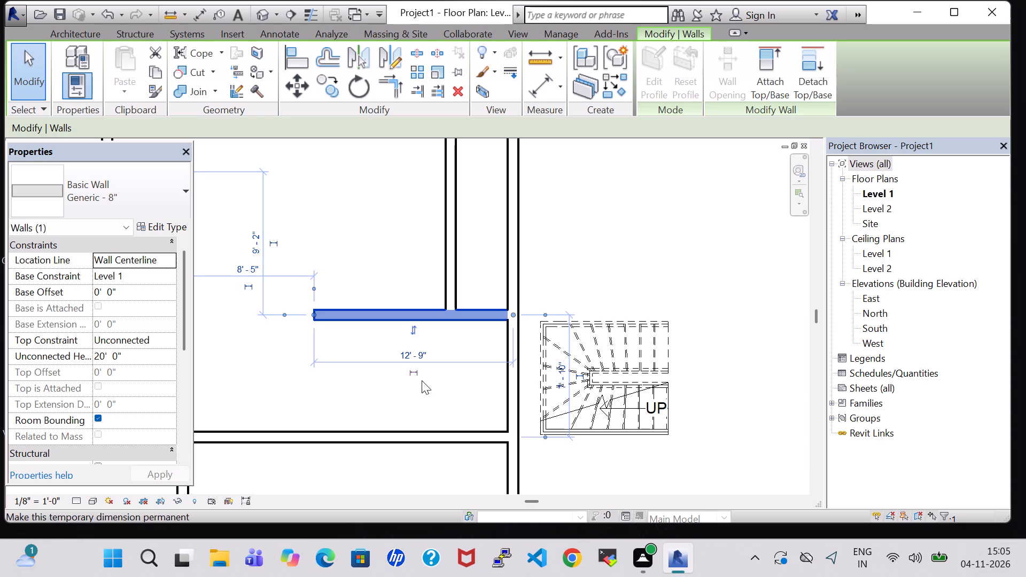
click(422, 380)
key(Escape)
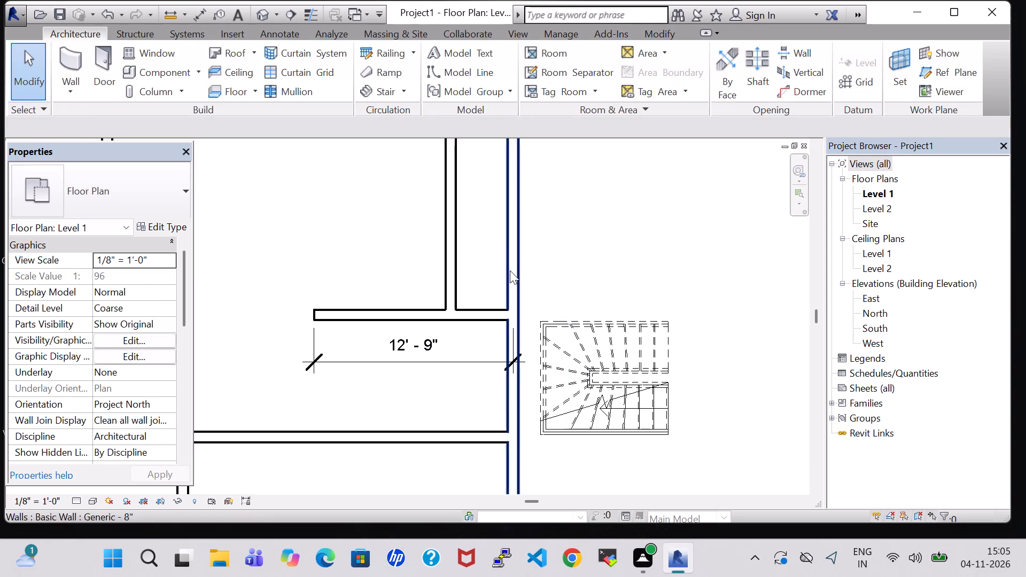
key(Escape)
Select the permanent length dimension below the horizontal stub wall.
click(456, 365)
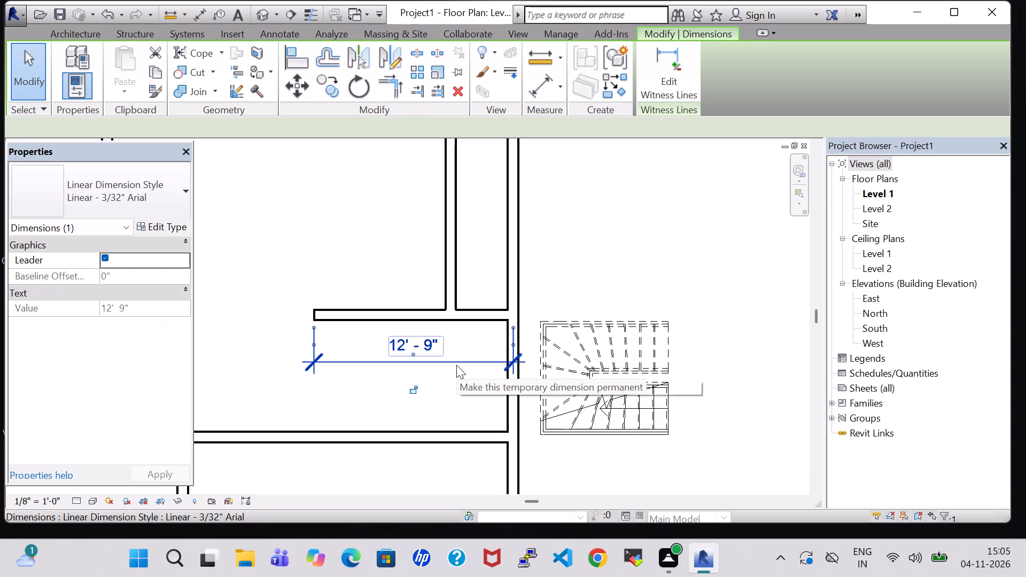
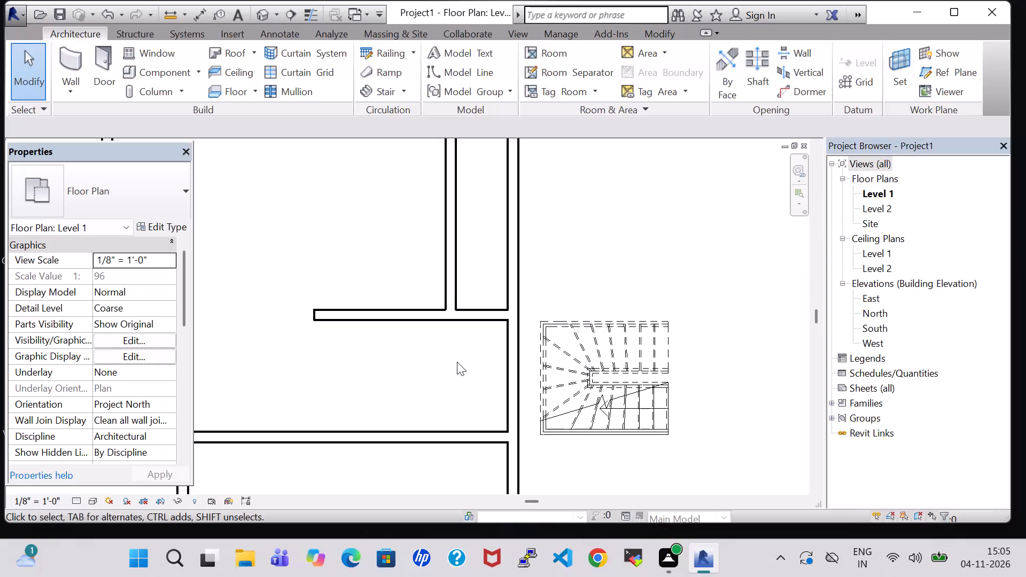
Nudge the horizontal stub wall off the right exterior wall upward to 7'11" below the nearest partition line at its upper left.
click(425, 308)
click(440, 399)
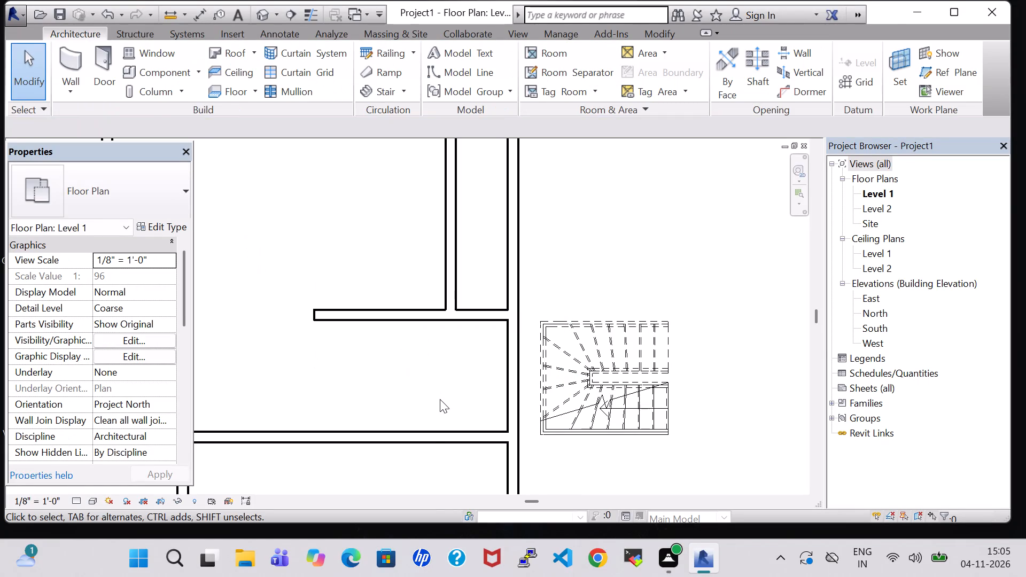
click(519, 404)
scroll(495, 380, down, 2)
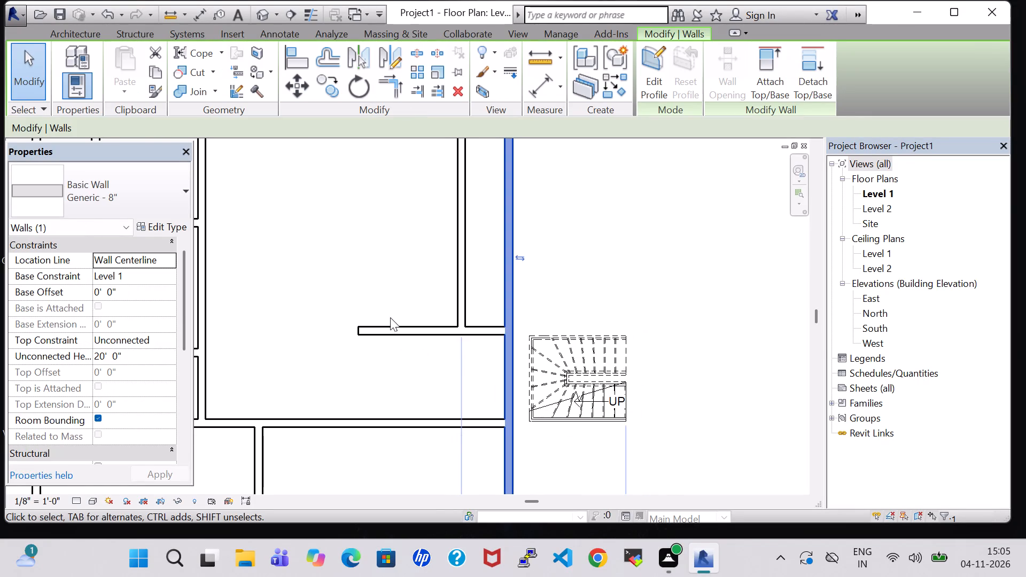
click(392, 339)
click(413, 387)
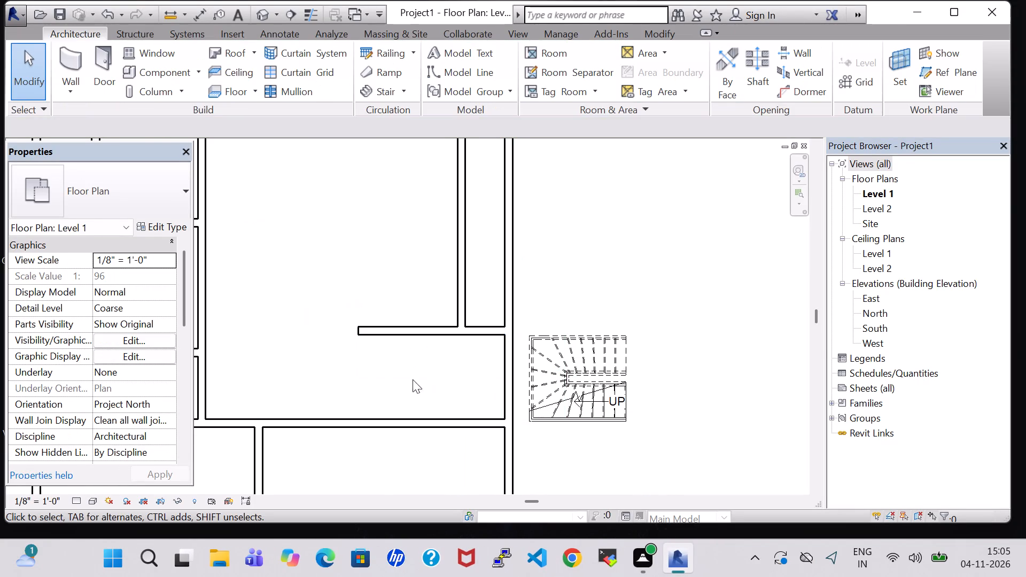
click(424, 326)
key(Up)
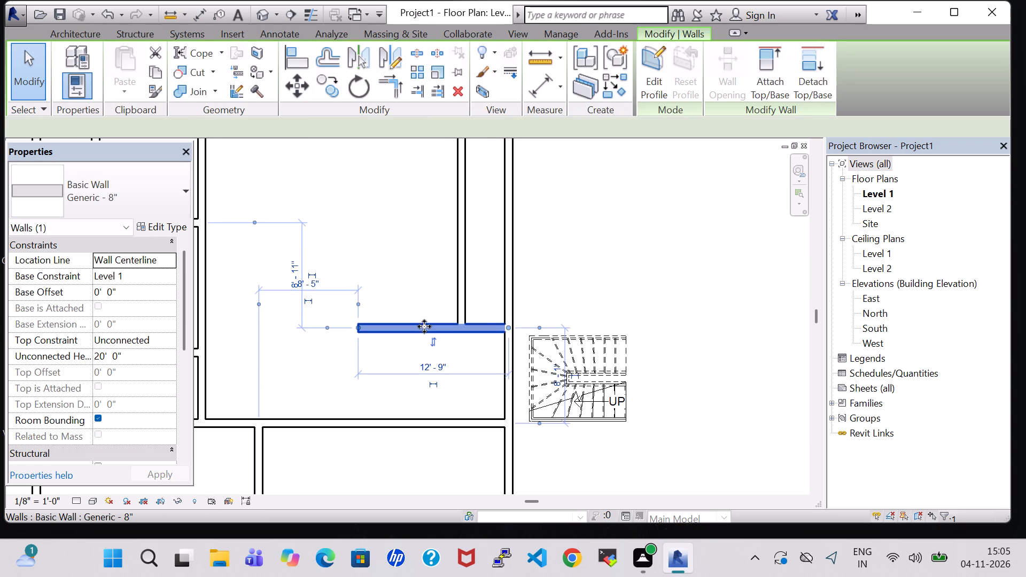
key(Up)
key(Up)
key(Up)
key(Up)
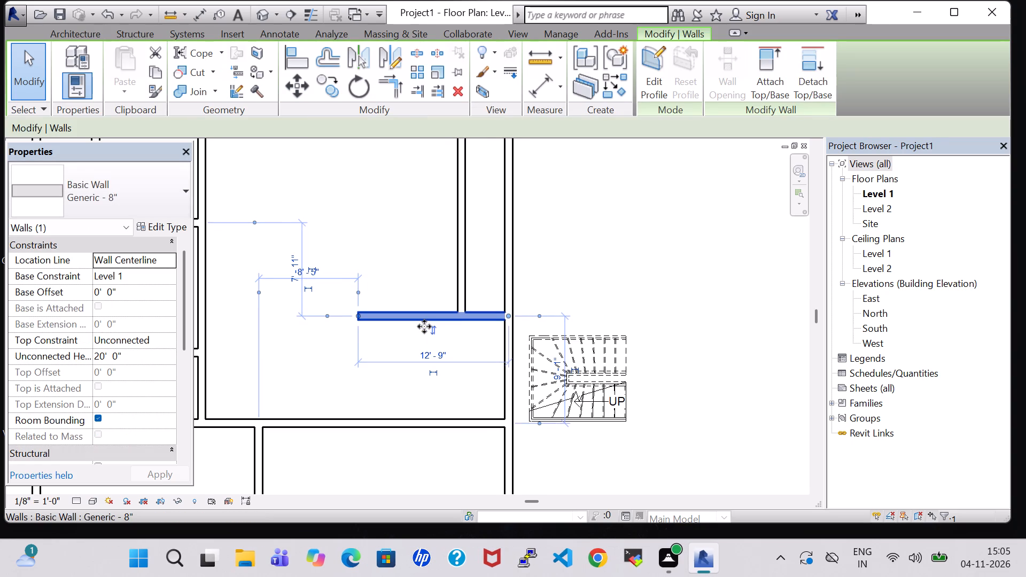
click(636, 292)
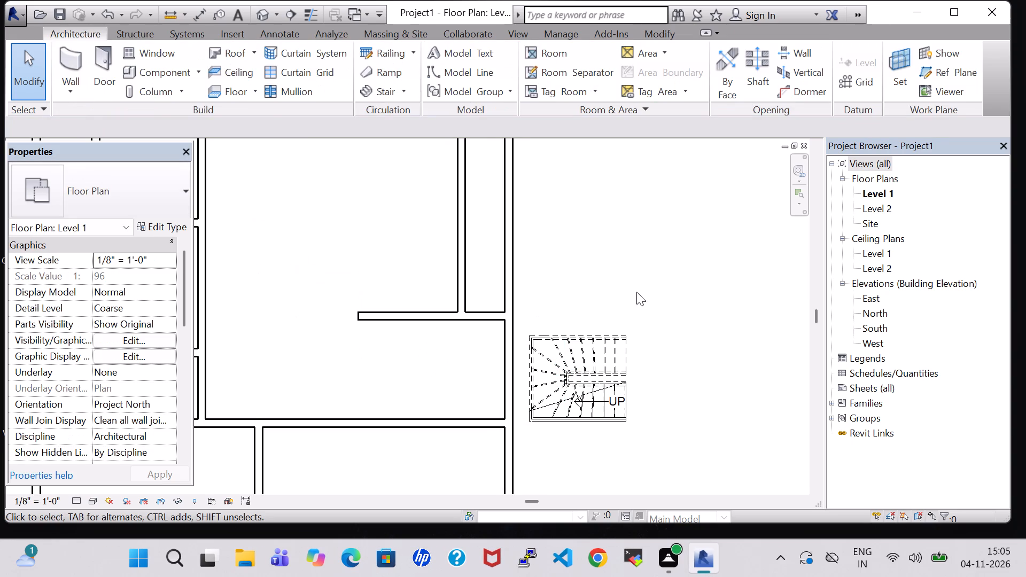
Delete the U-shape winder stair outside the right exterior wall.
click(572, 338)
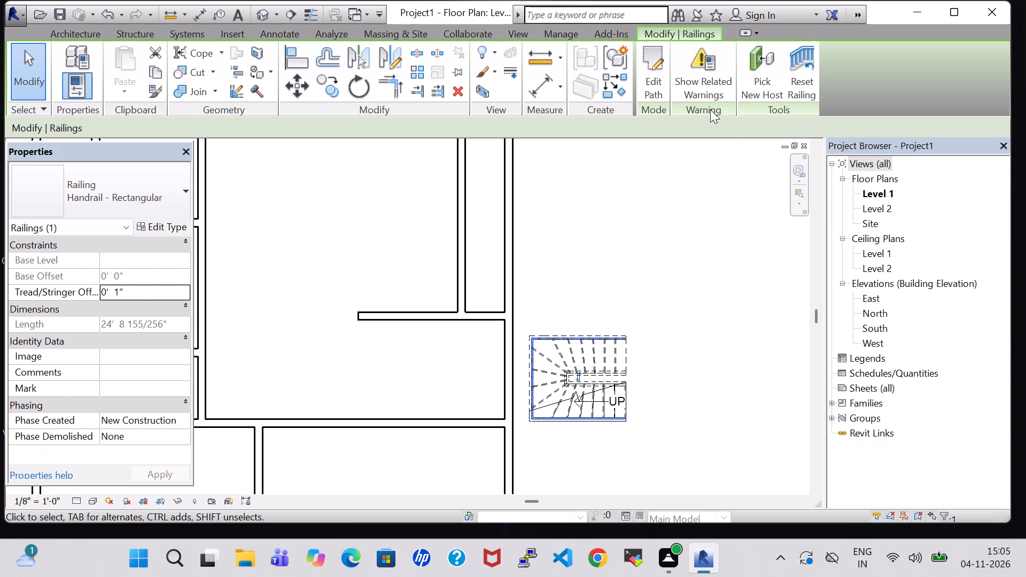
click(552, 362)
key(Delete)
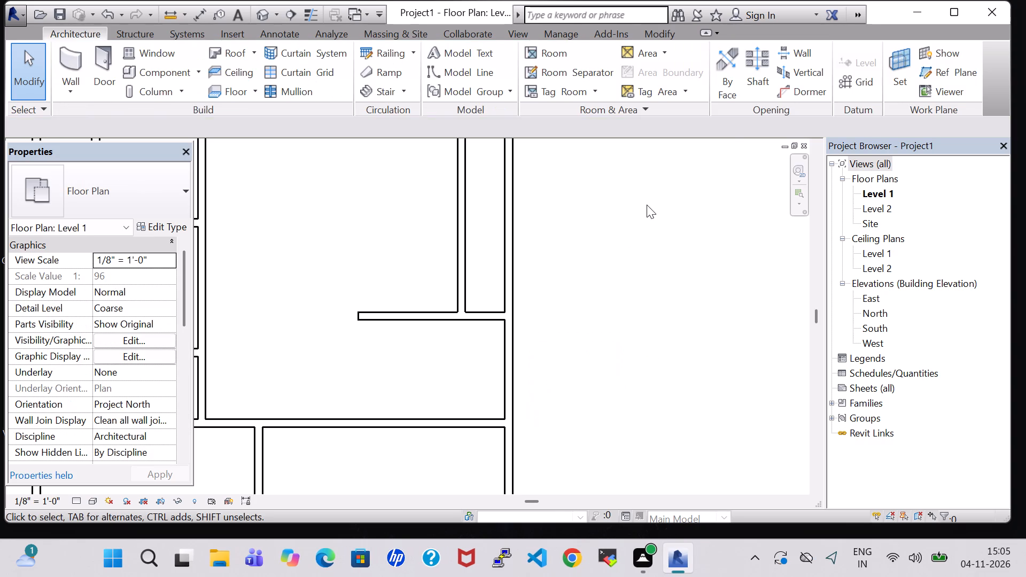
Set the short vertical partition in the row below the large upper-left room to 4'3" from the left exterior wall.
scroll(353, 404, down, 2)
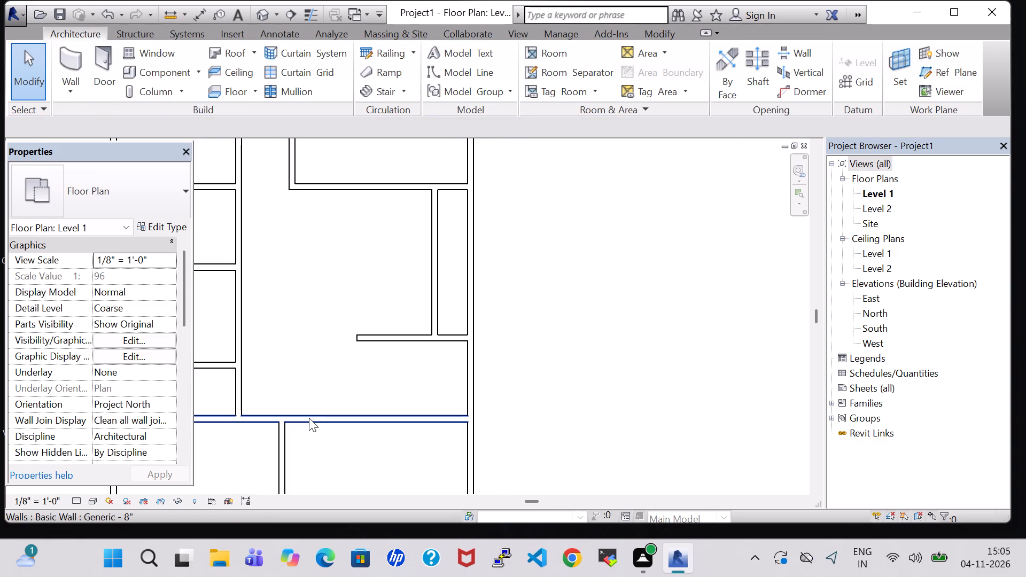
middle_drag(290, 391, 348, 385)
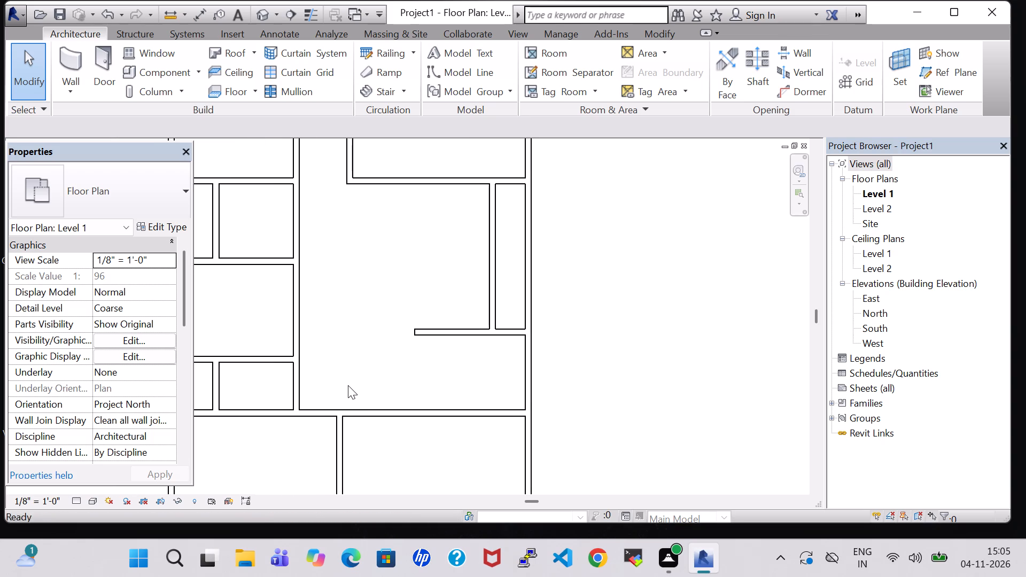
scroll(333, 362, up, 1)
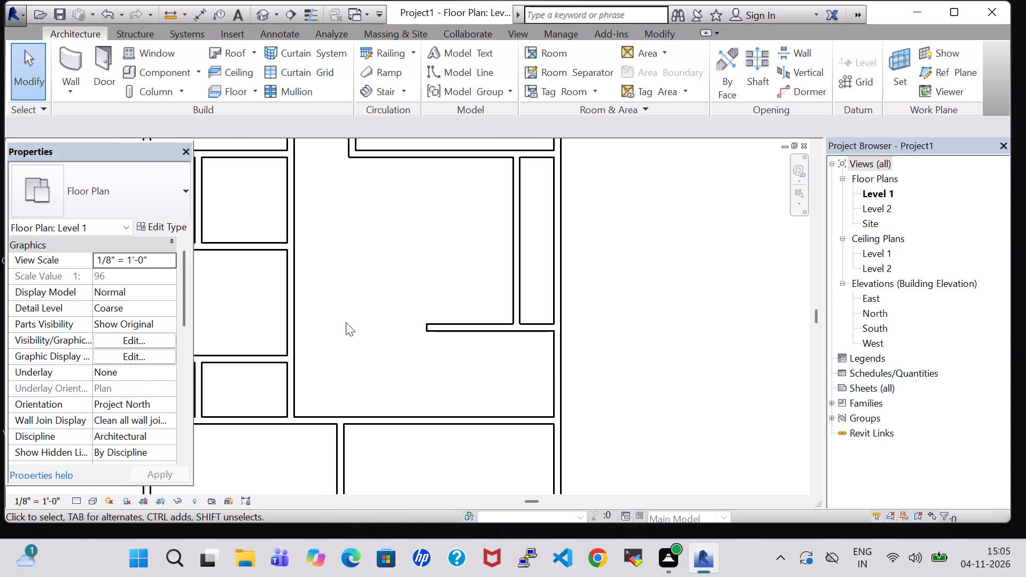
middle_drag(347, 295, 449, 410)
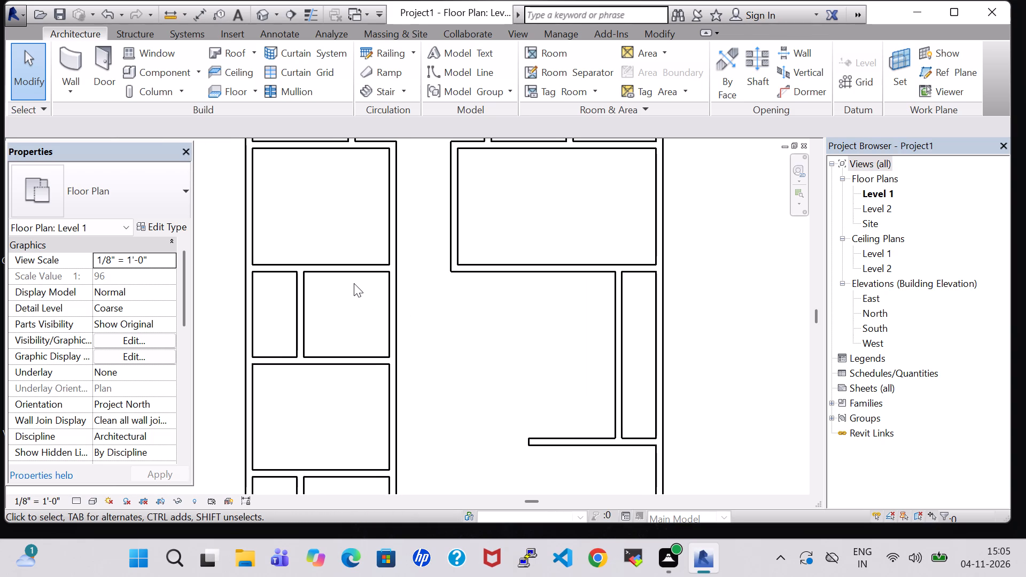
click(301, 308)
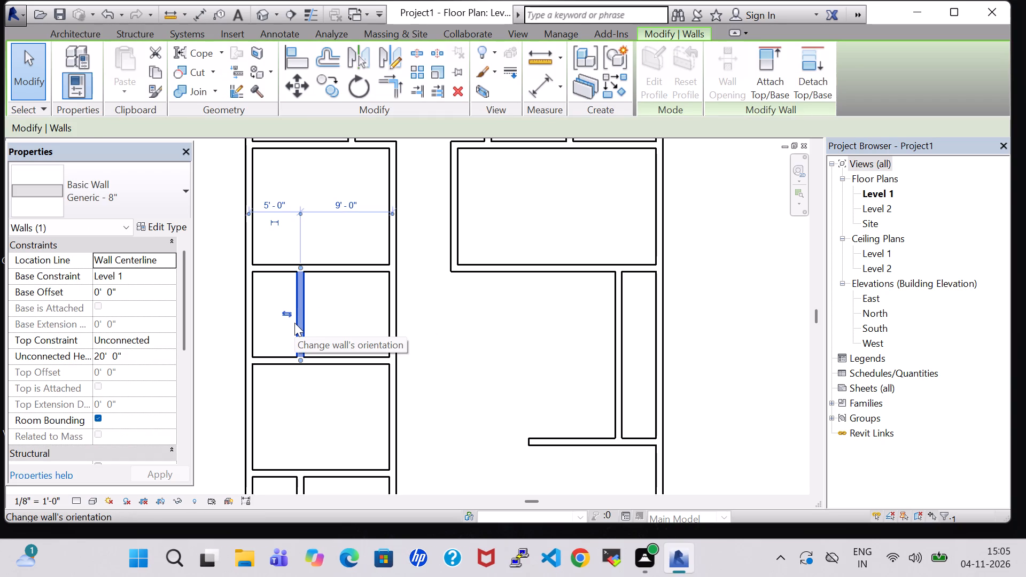
click(269, 203)
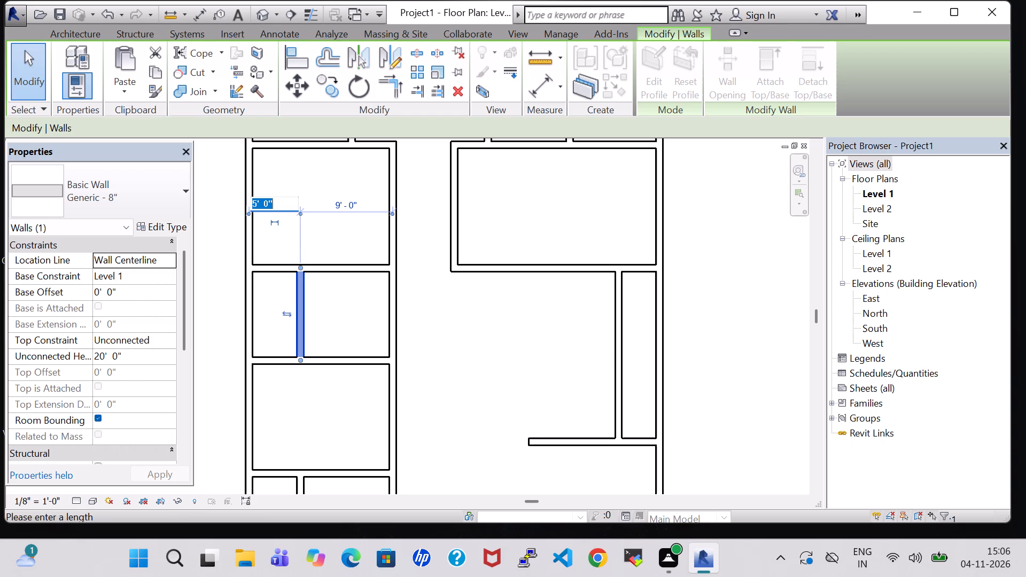
key(BackSpace)
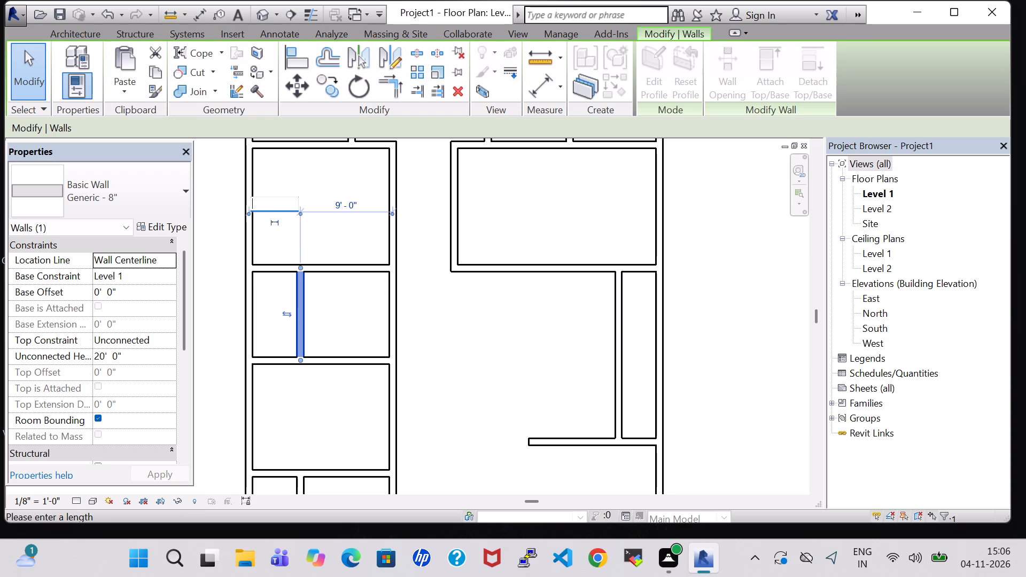
text(4'3")
key(Return)
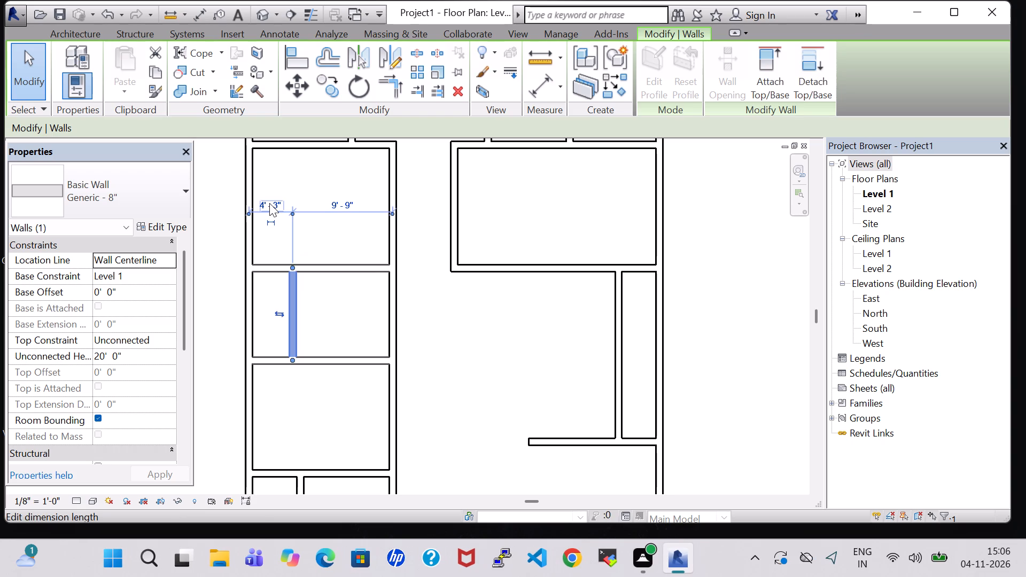
click(479, 342)
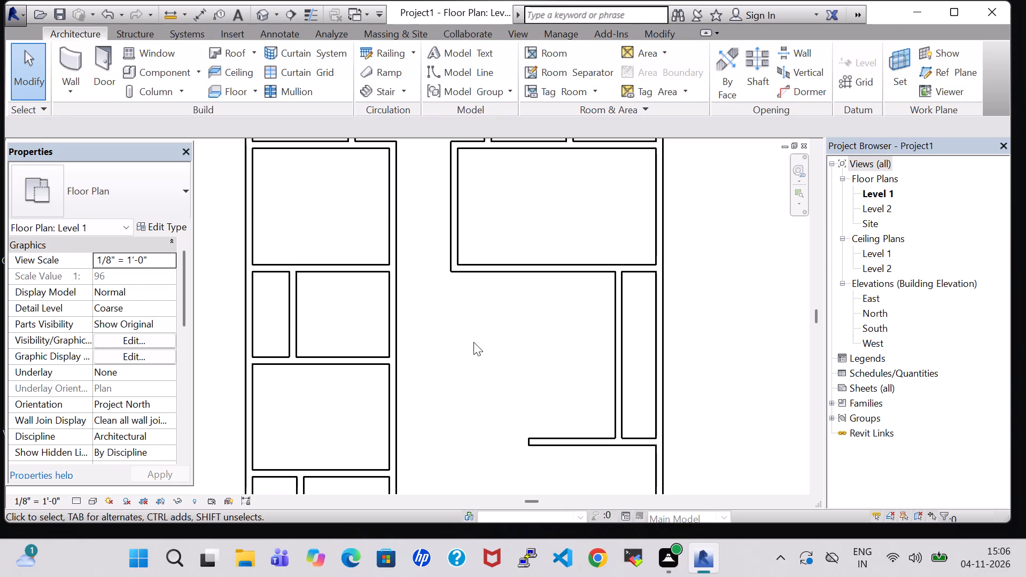
Use an aligned dimension to check the distance between the upper-right corner room's vertical partition and the right exterior wall.
middle_drag(338, 227, 360, 299)
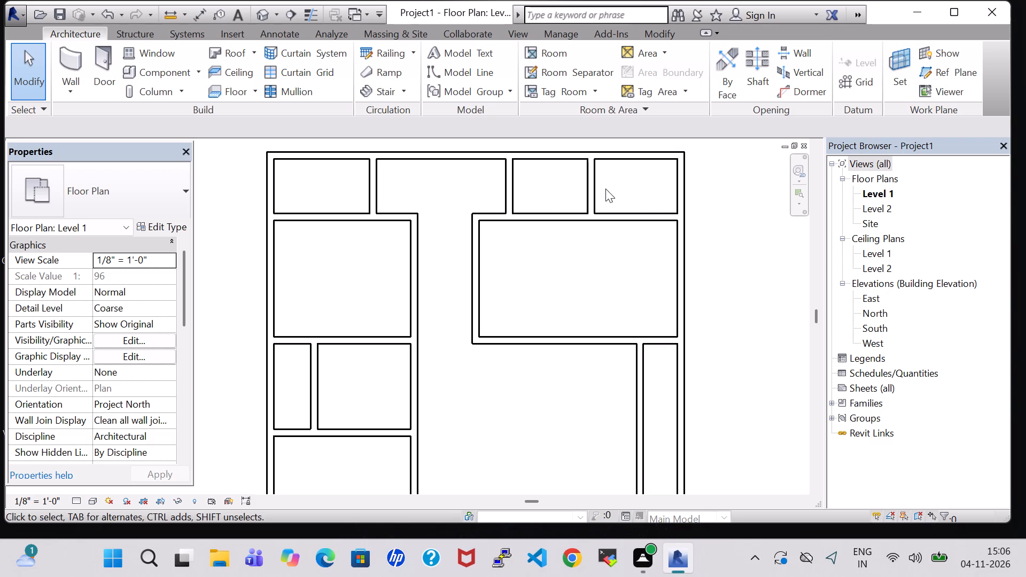
text(DI)
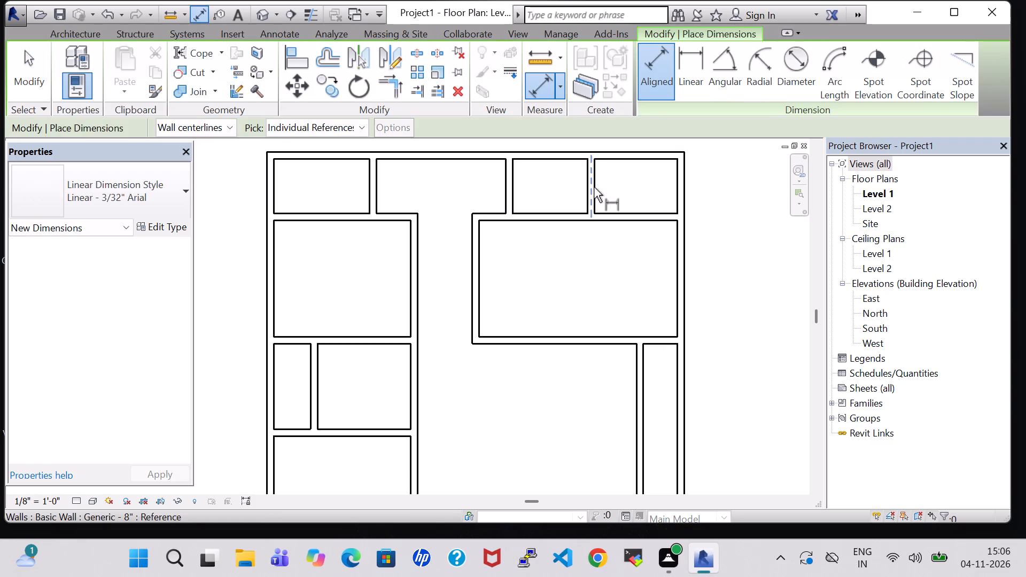
click(594, 187)
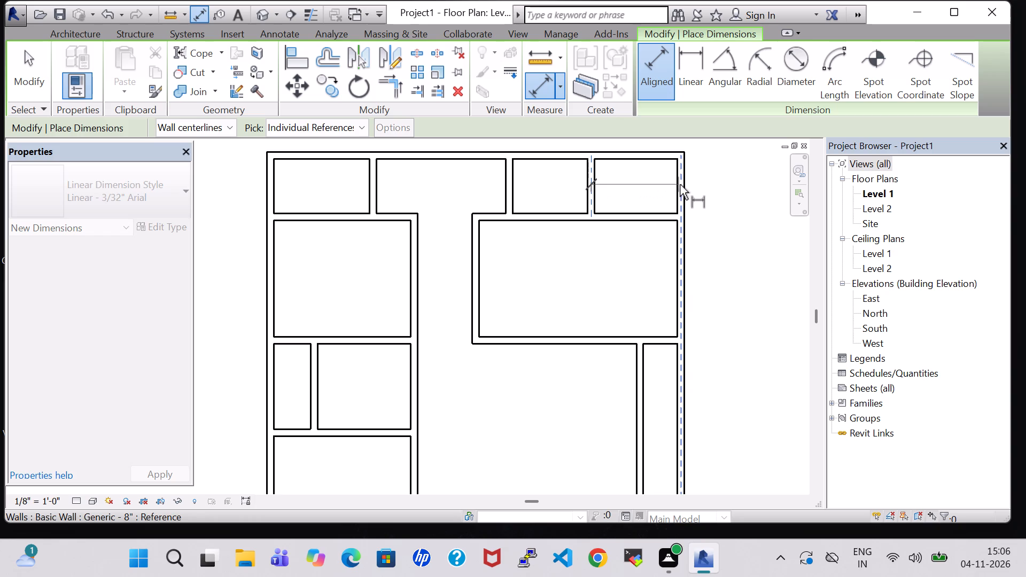
click(680, 184)
key(Escape)
key(Escape)
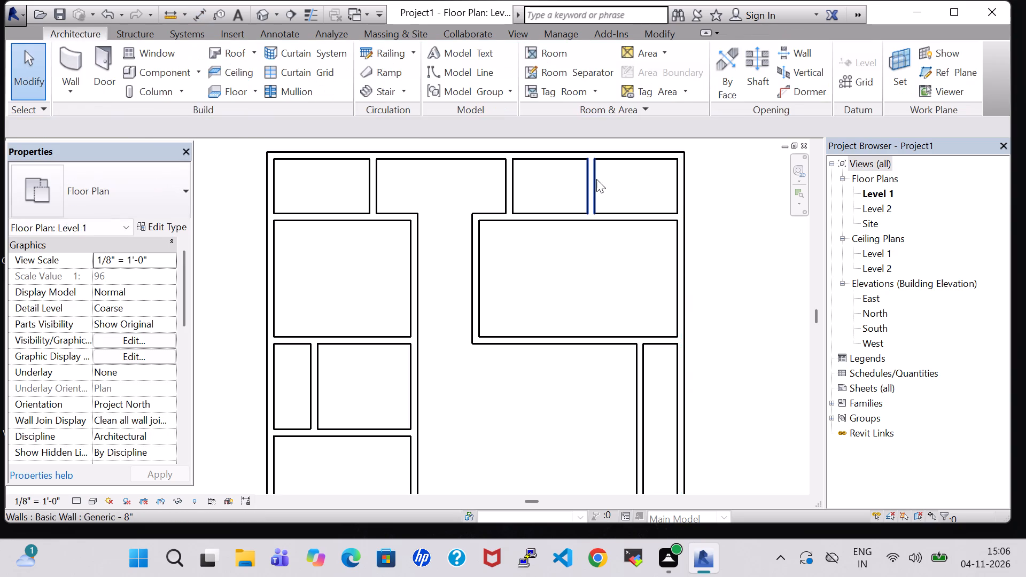
Nudge the upper-right corner room's vertical partition toward the right exterior wall, to 9'0" from the next partition on its left.
click(596, 179)
key(Right)
key(Right)
key(Right)
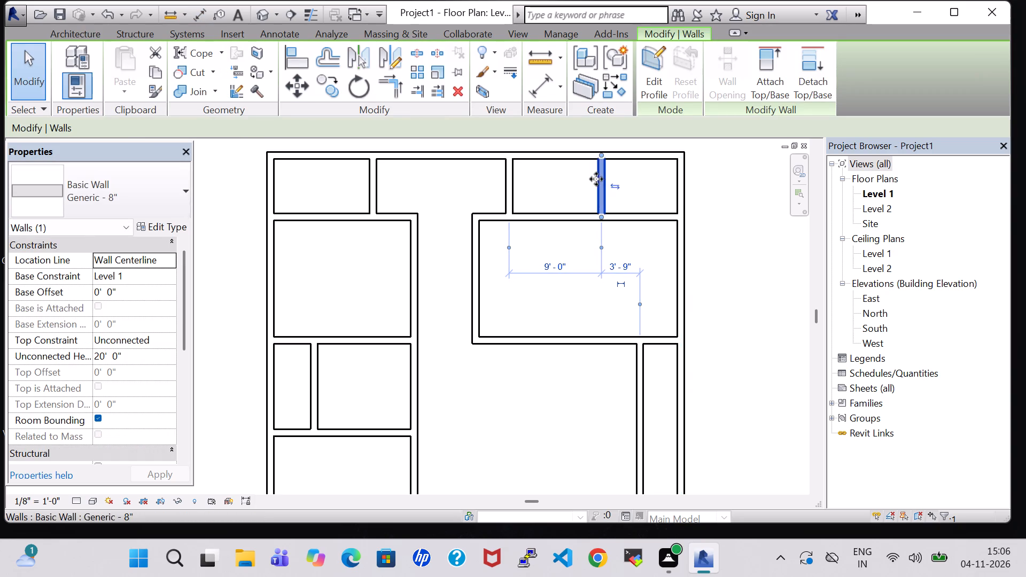
click(711, 206)
Check the distance from the nudged partition to the right exterior wall again with an aligned dimension, without placing it.
click(604, 181)
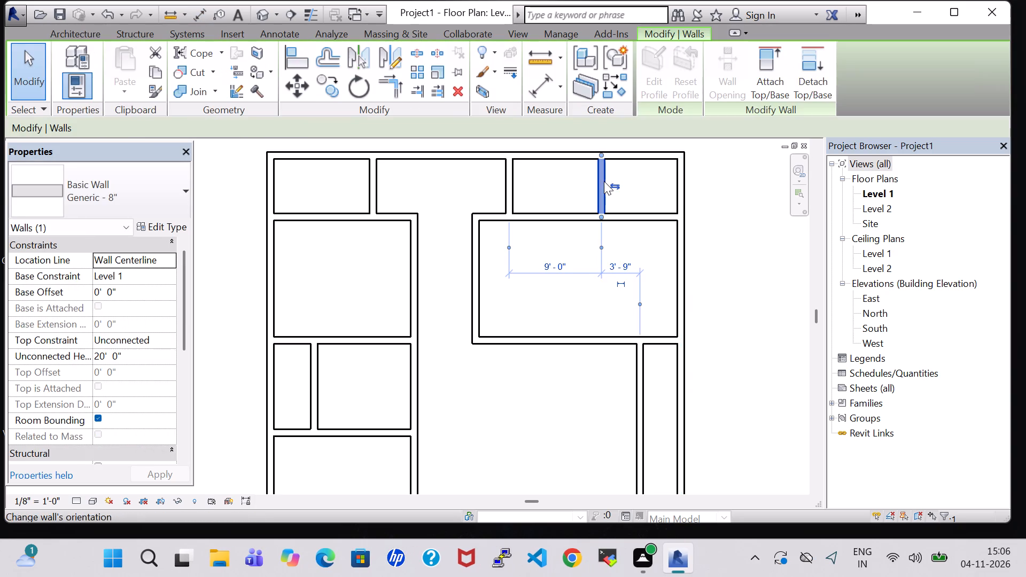
click(705, 202)
text(DI)
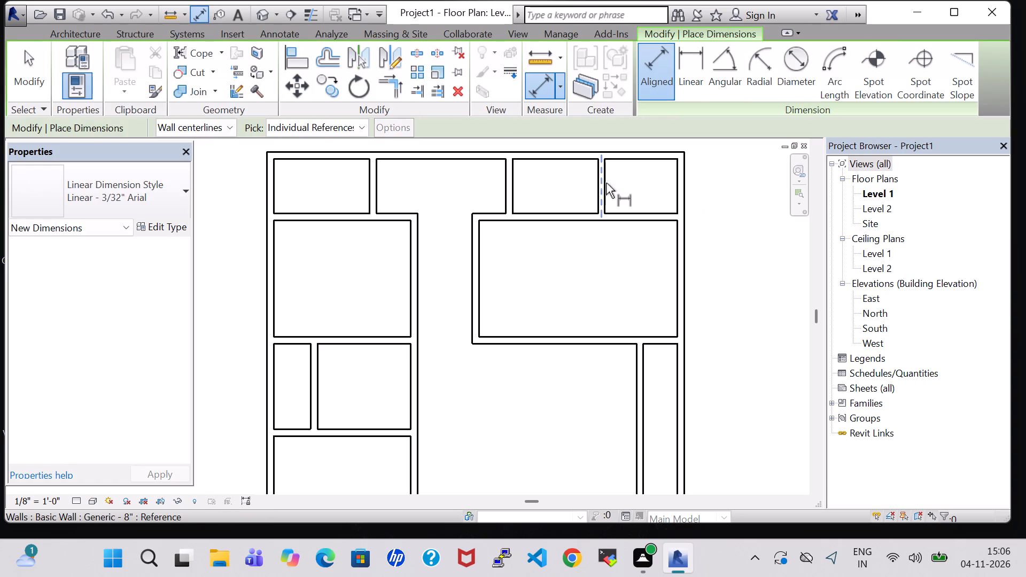
click(603, 183)
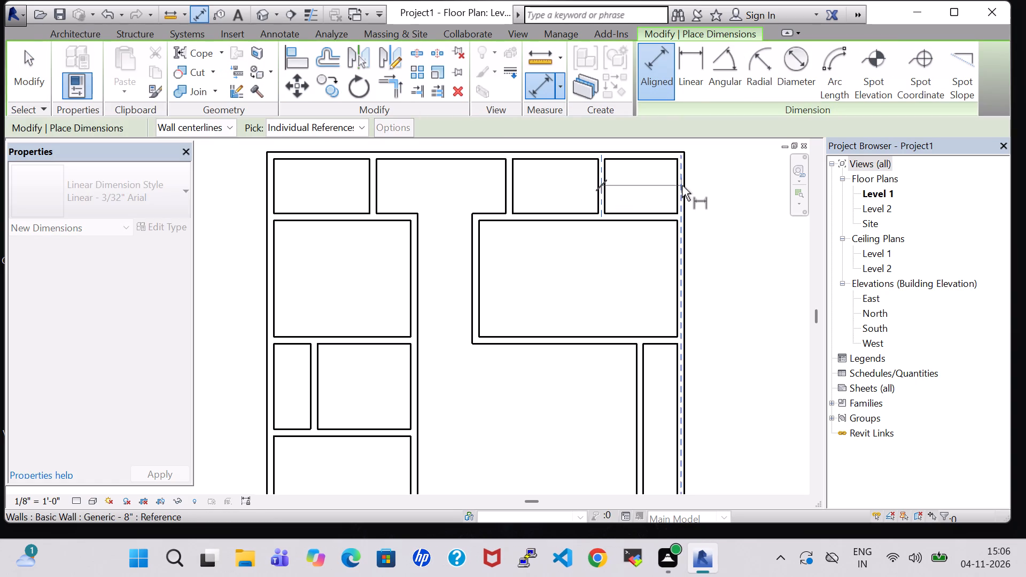
click(680, 185)
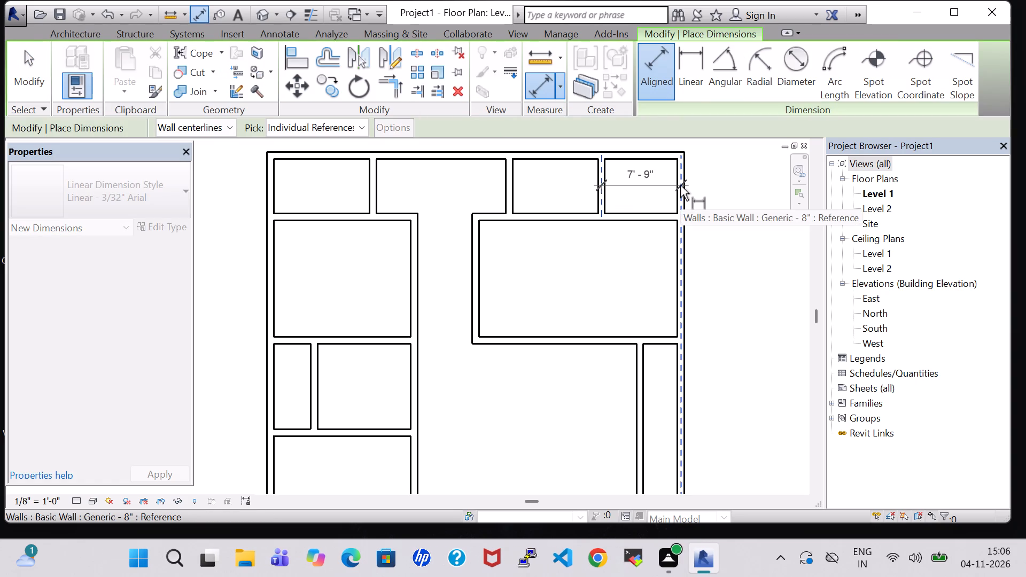
key(super+F1)
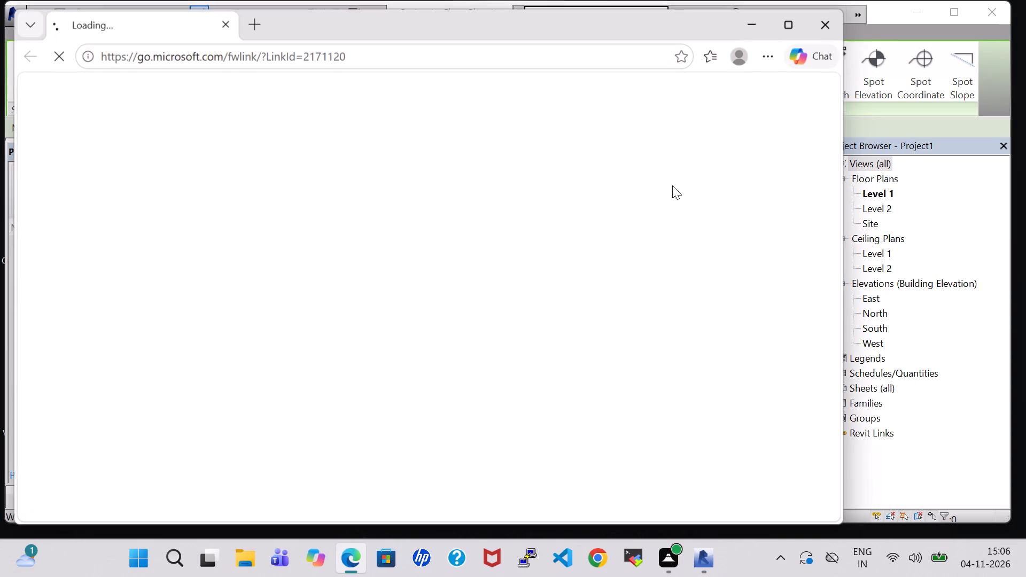
click(819, 25)
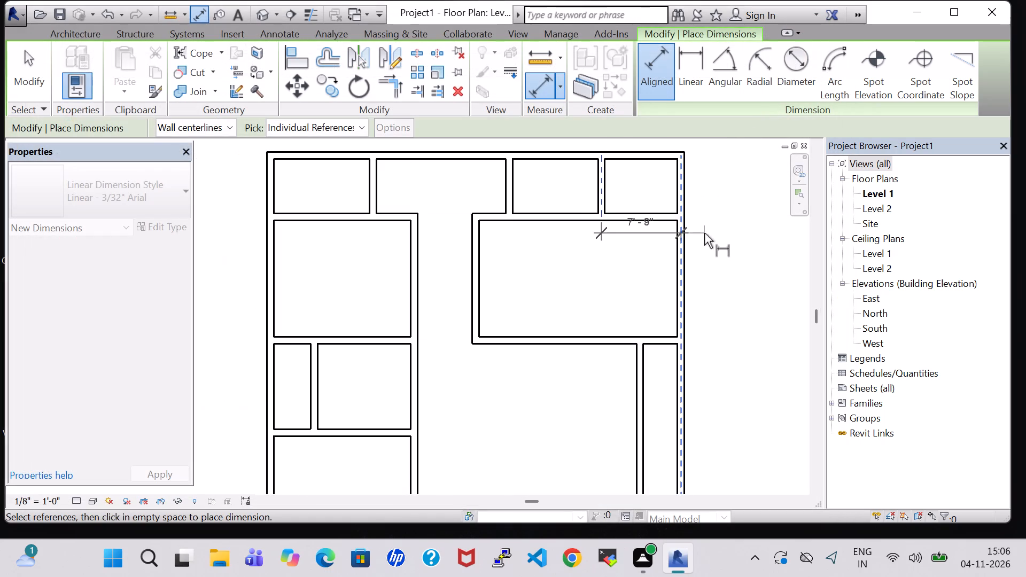
key(Escape)
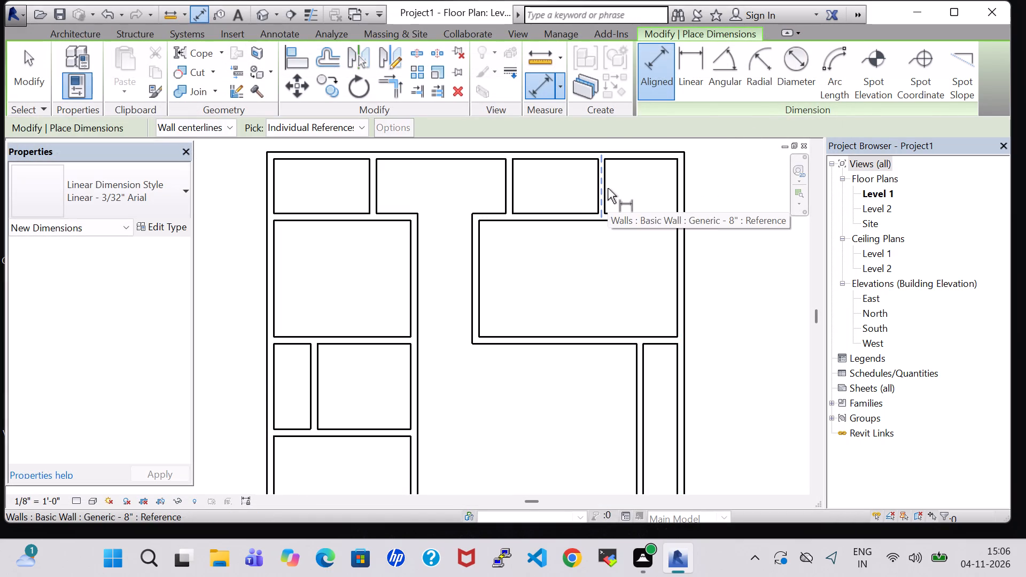
key(Escape)
Nudge the upper-right corner room's vertical partition three more increments toward the right exterior wall.
click(608, 188)
key(Right)
key(Right)
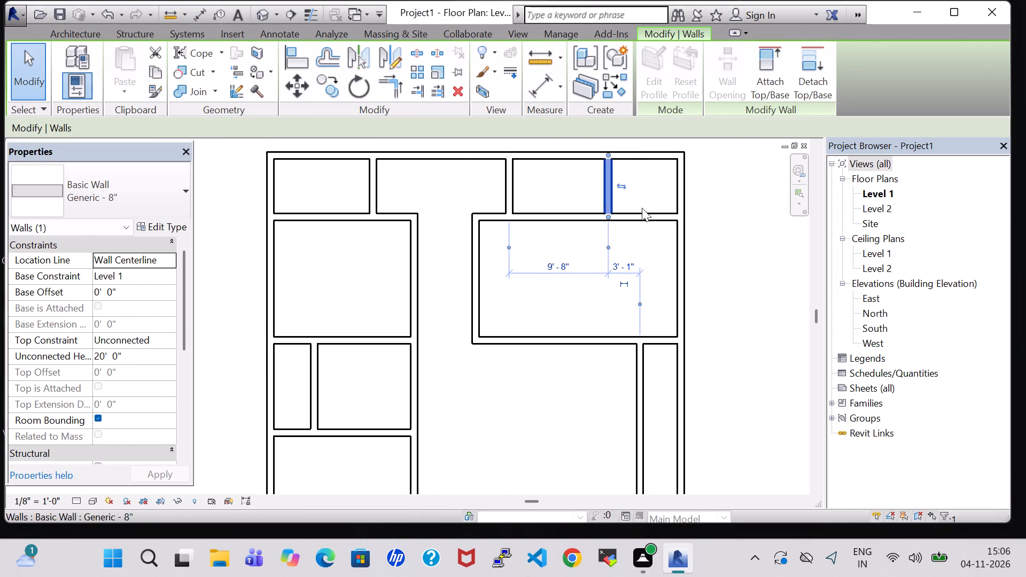
click(711, 229)
click(659, 159)
click(704, 241)
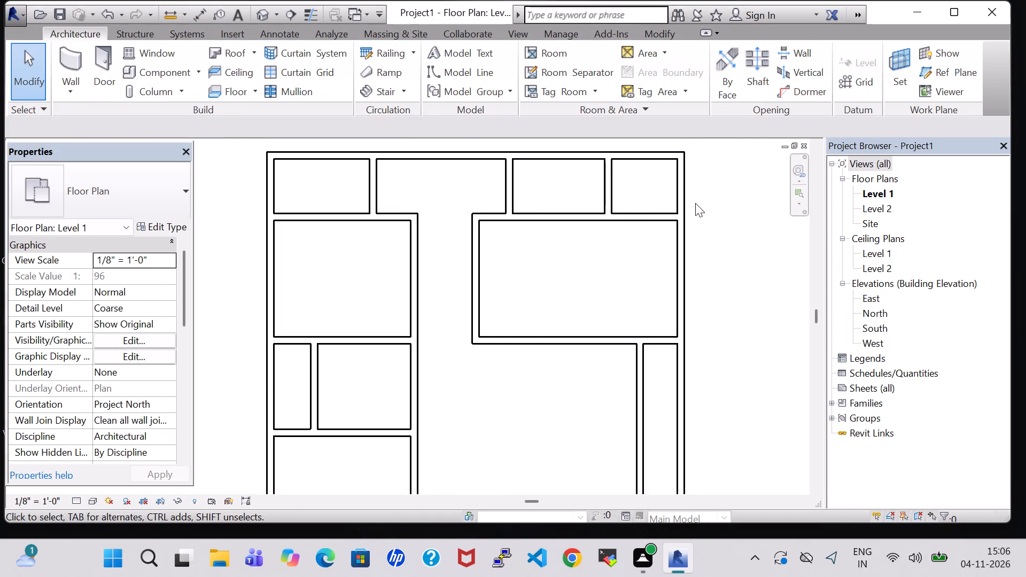
click(675, 184)
click(636, 279)
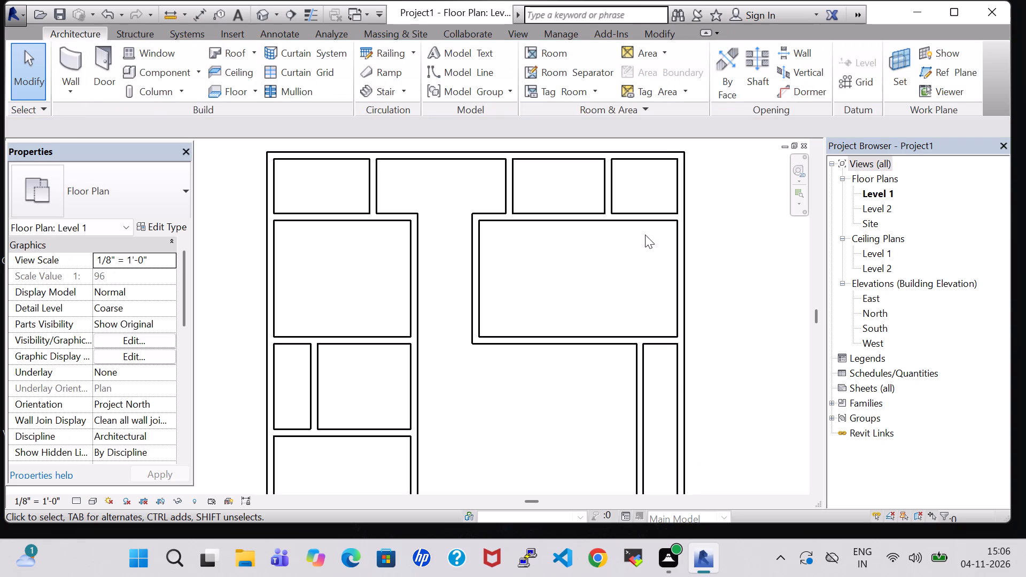
click(607, 191)
key(Right)
click(713, 210)
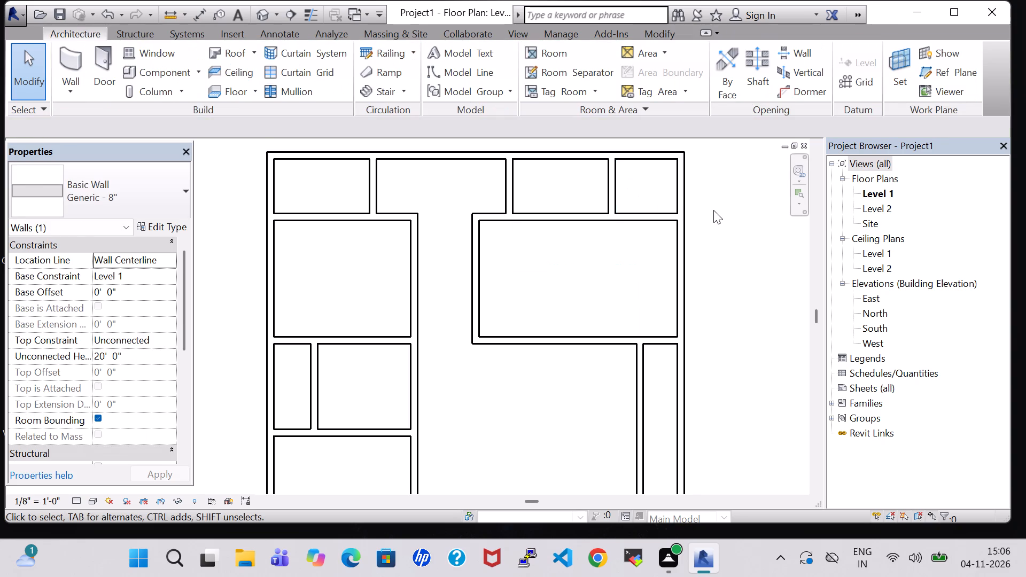
scroll(713, 210, down, 1)
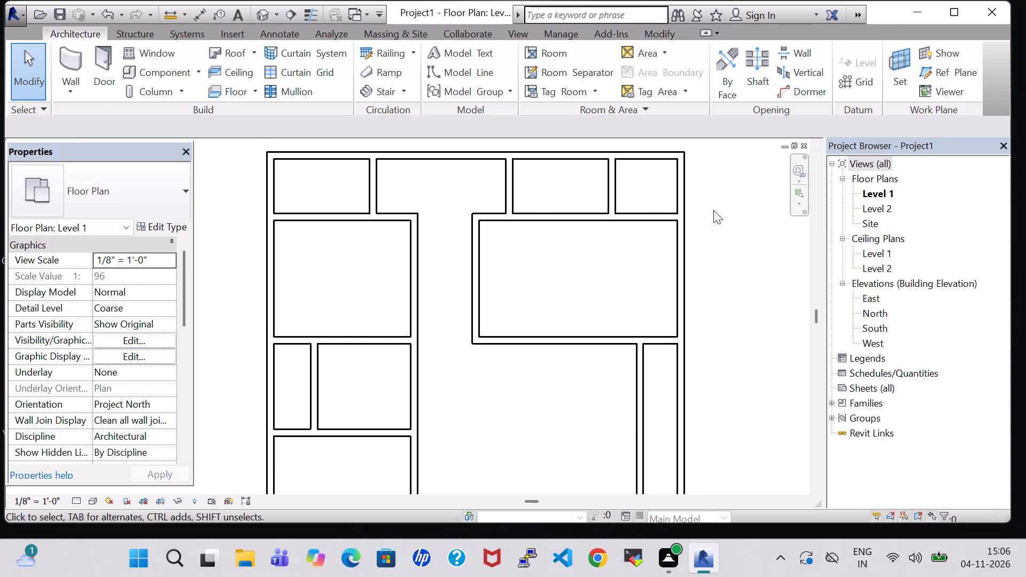
scroll(713, 210, down, 1)
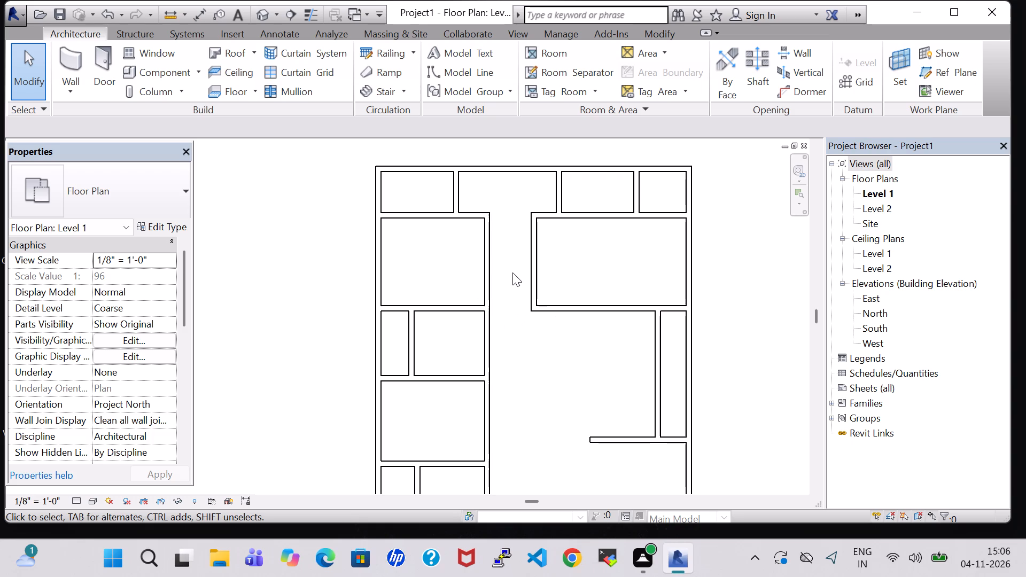
Draw a horizontal Generic - 8" wall across the corridor between the two upper large rooms, about 5'4" below the top row's partition line.
click(57, 63)
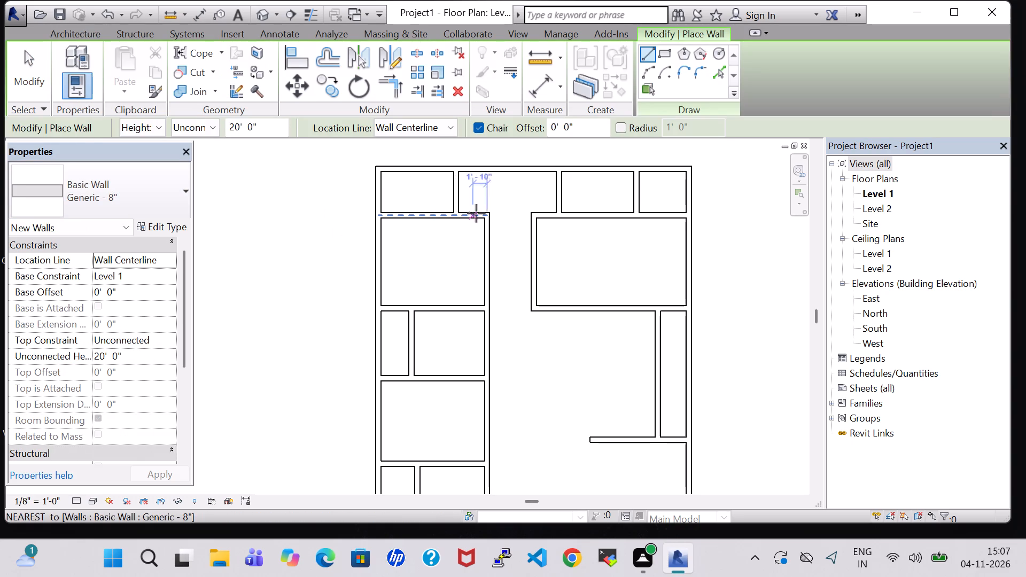
click(488, 214)
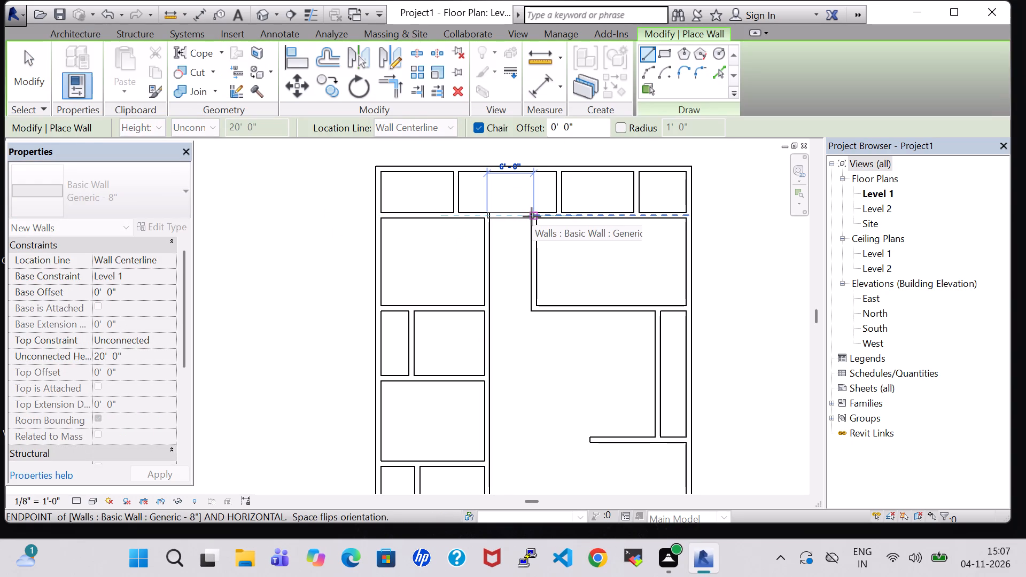
key(Escape)
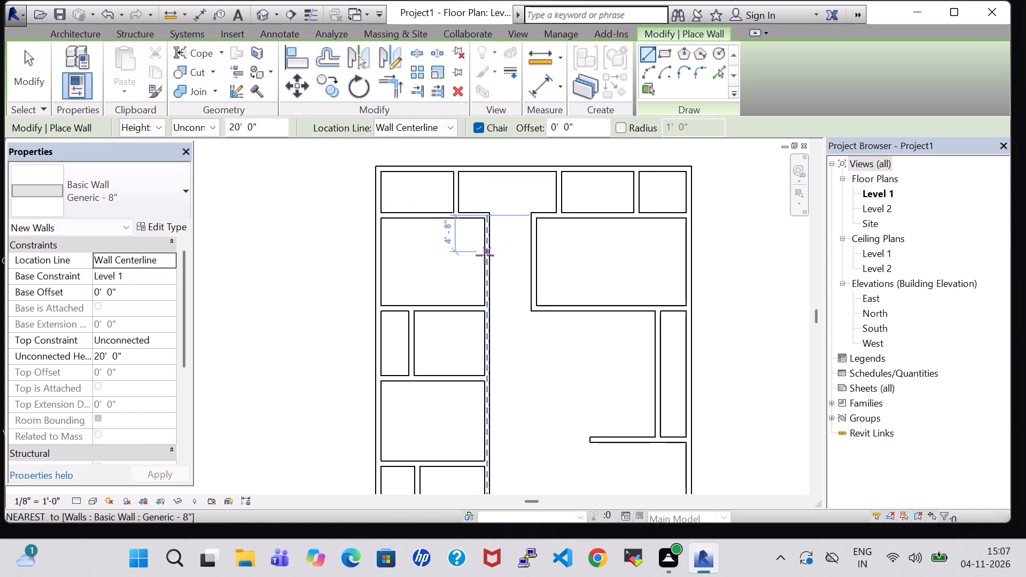
click(486, 257)
click(531, 257)
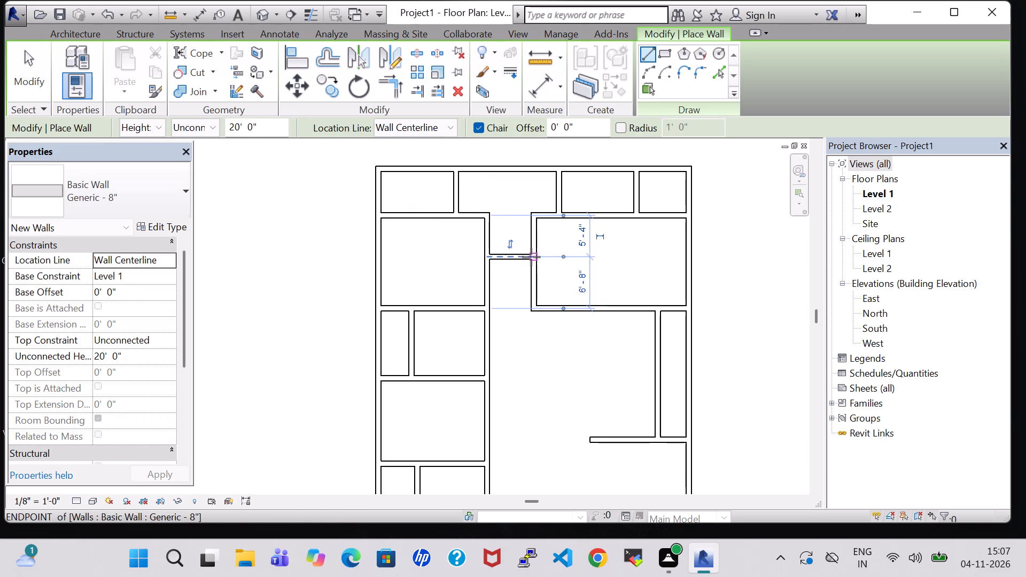
key(Escape)
key(Escape)
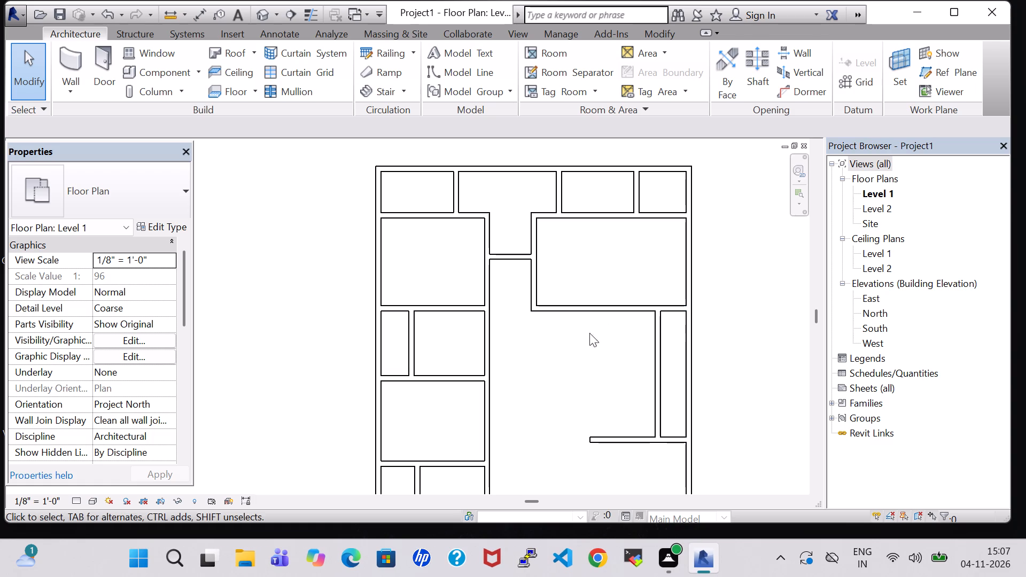
Nudge the free-ended horizontal partition extending from the right exterior wall six increments left, to a length of 15'3".
middle_drag(556, 376, 548, 319)
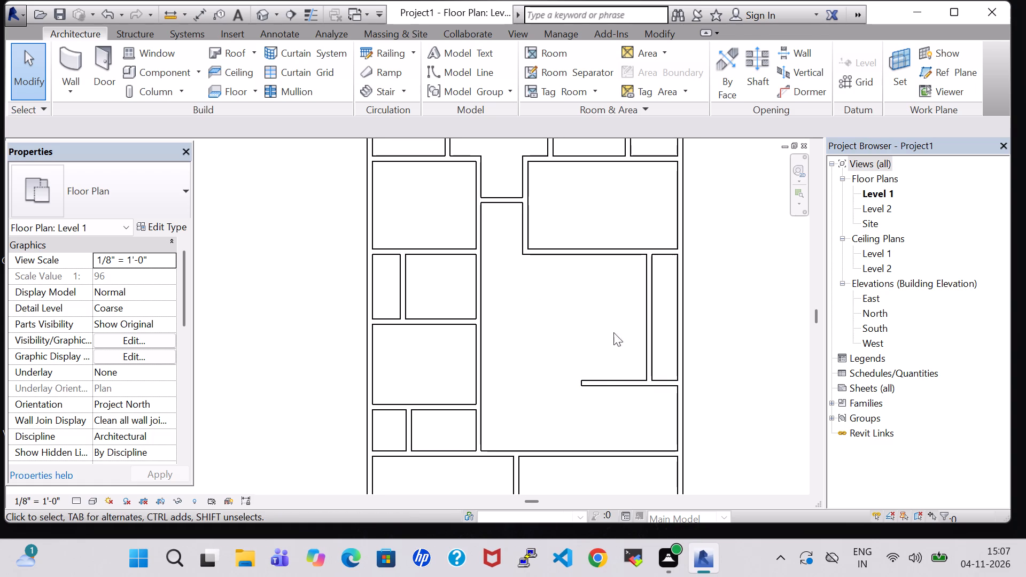
click(587, 380)
key(Left)
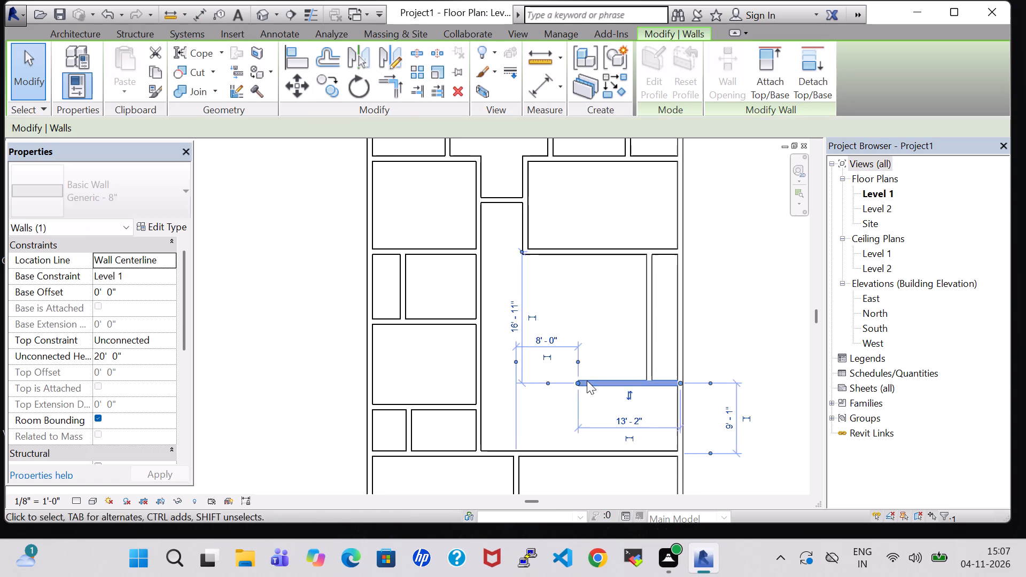
key(Left)
key(Left)
key(Left)
key(Left)
key(Left)
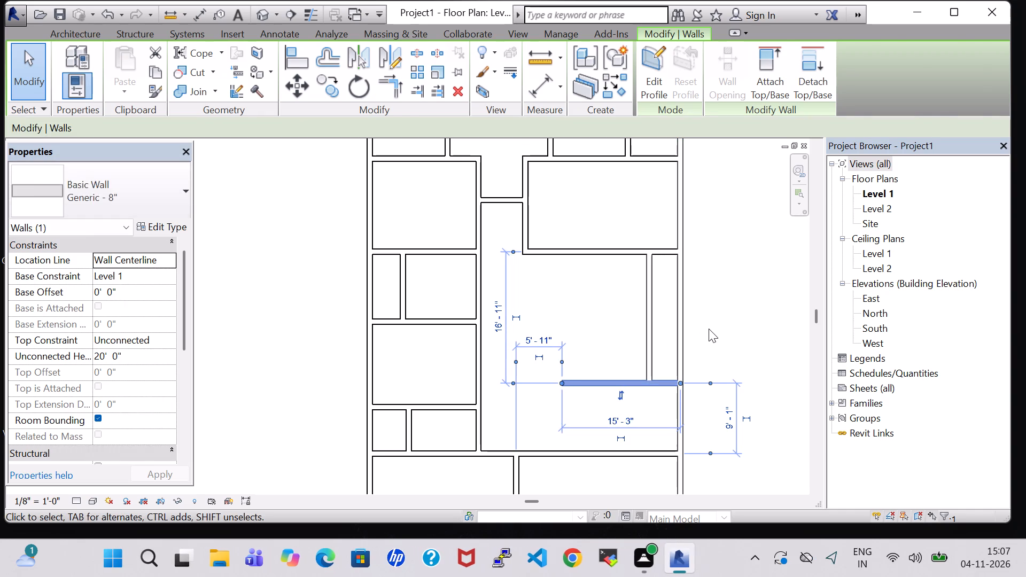
click(709, 329)
Duplicate the Generic - 8" type of the horizontal partition below the upper-left rooms as a new wall type named INNER -6".
middle_drag(526, 432, 519, 347)
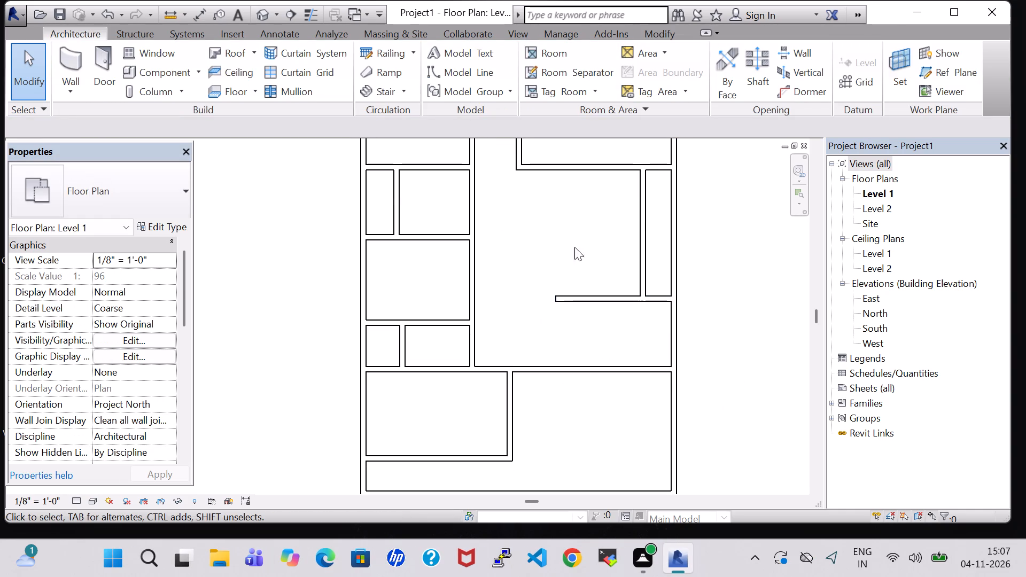
middle_drag(598, 406, 582, 304)
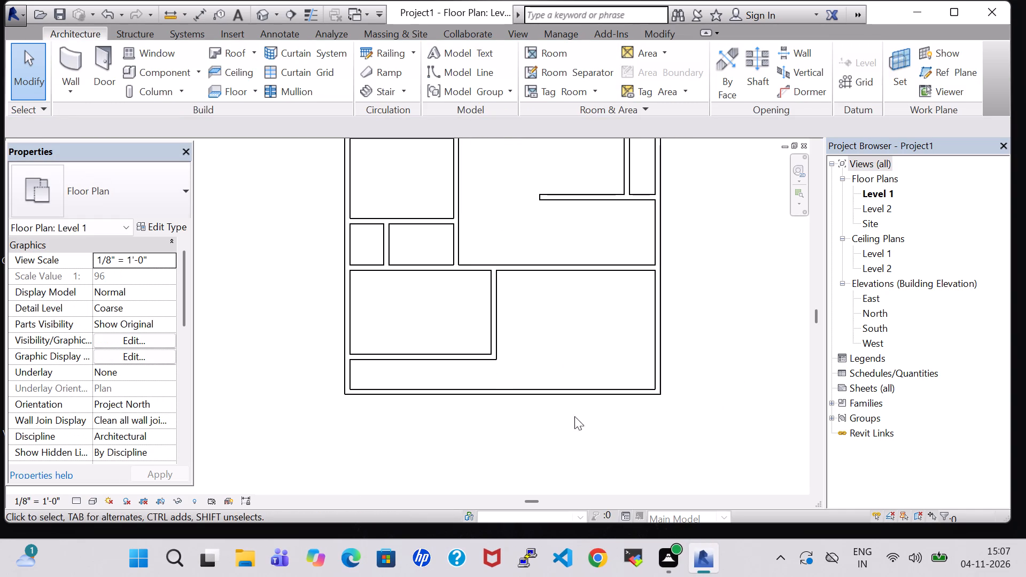
scroll(510, 219, down, 2)
middle_drag(510, 227, 549, 387)
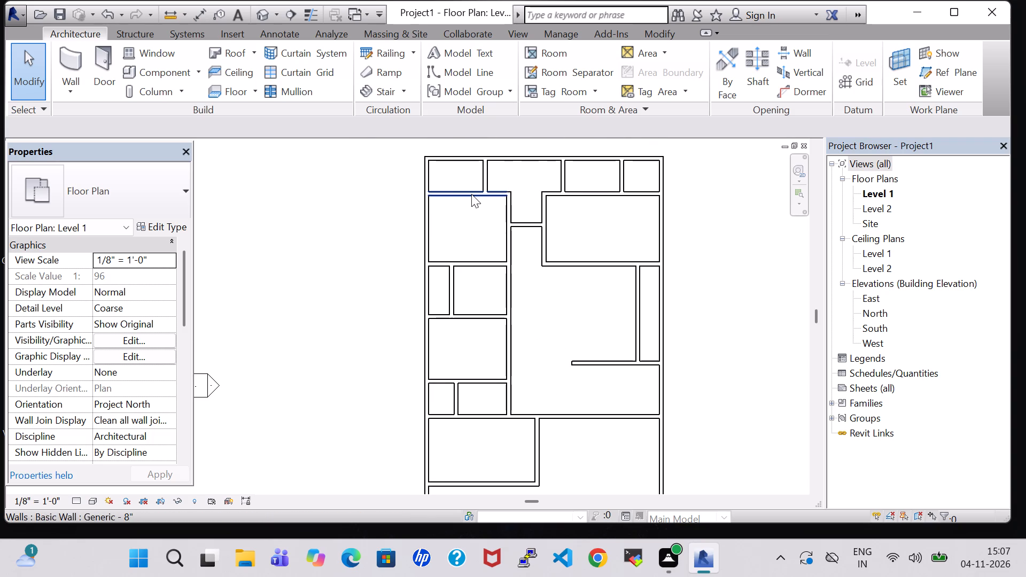
click(464, 191)
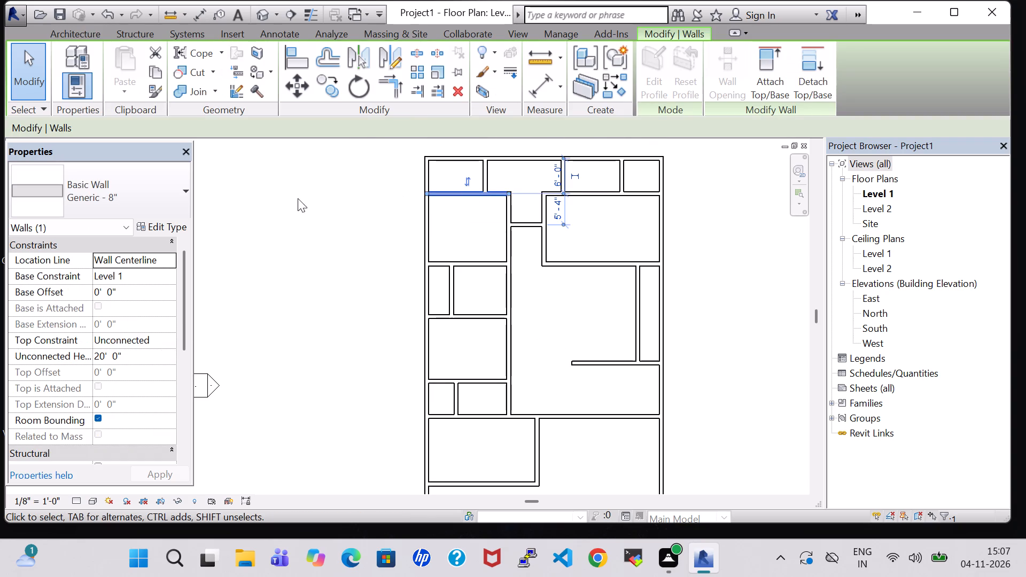
click(154, 189)
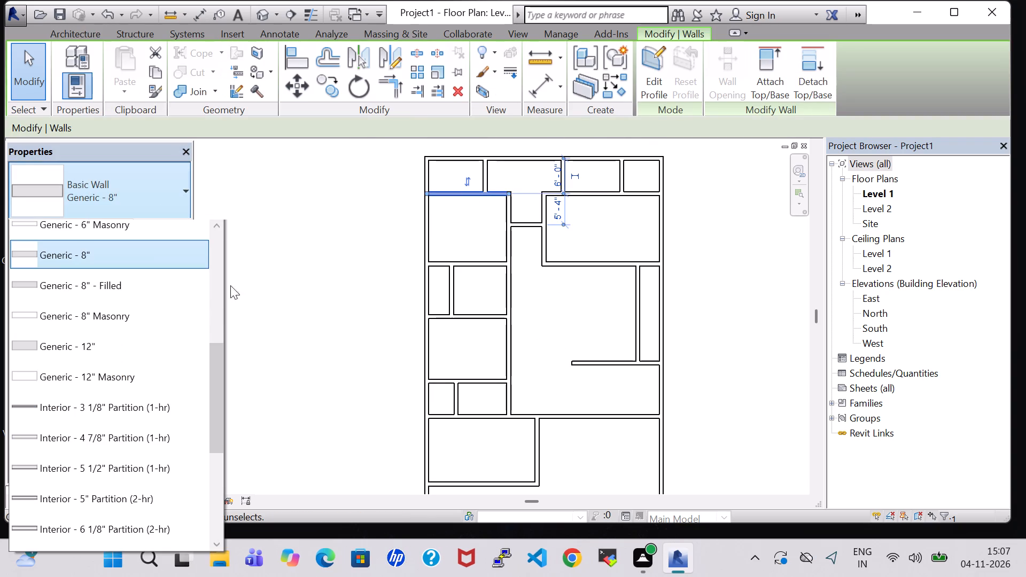
click(152, 205)
click(152, 229)
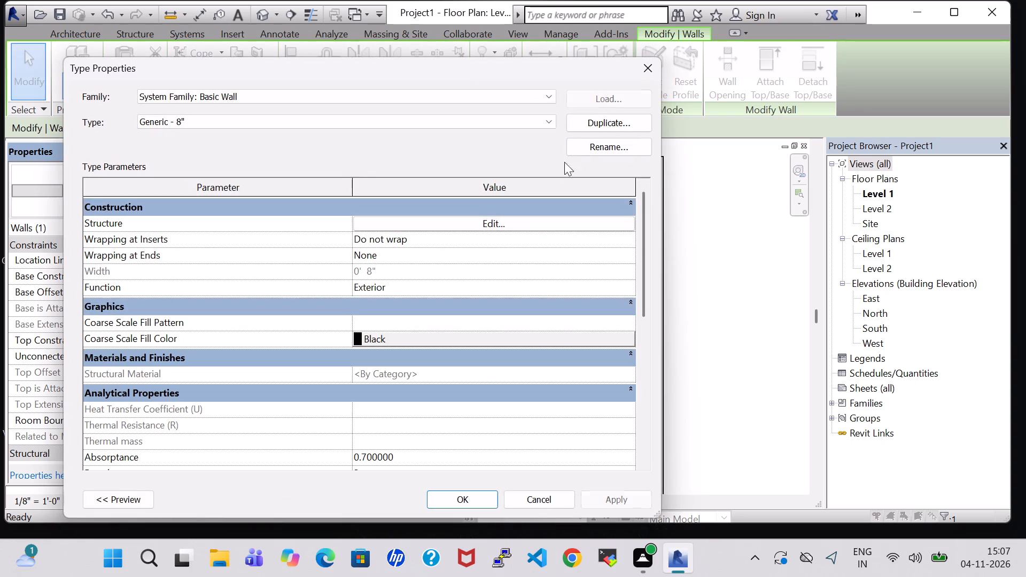
click(605, 117)
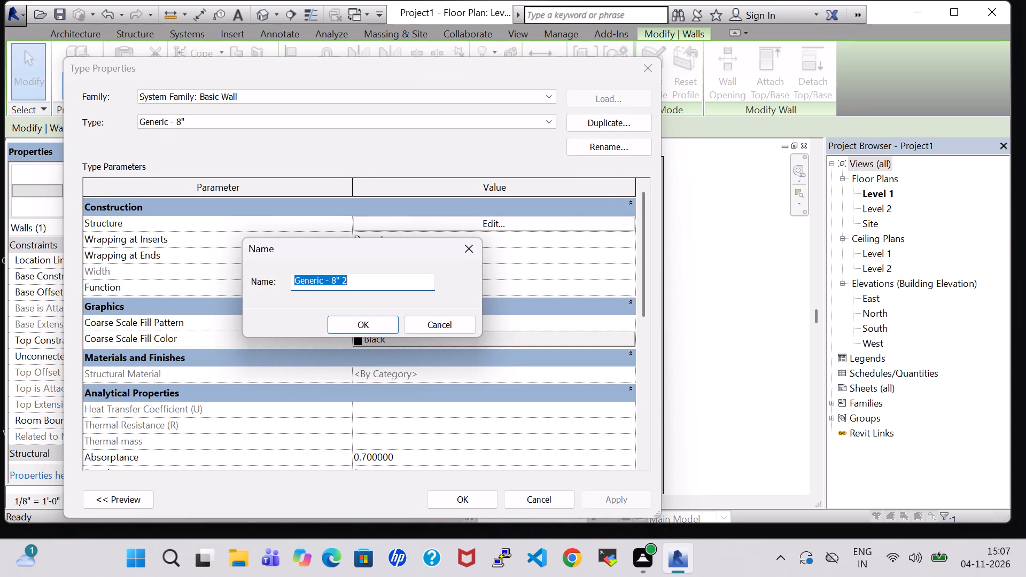
click(345, 283)
key(Delete)
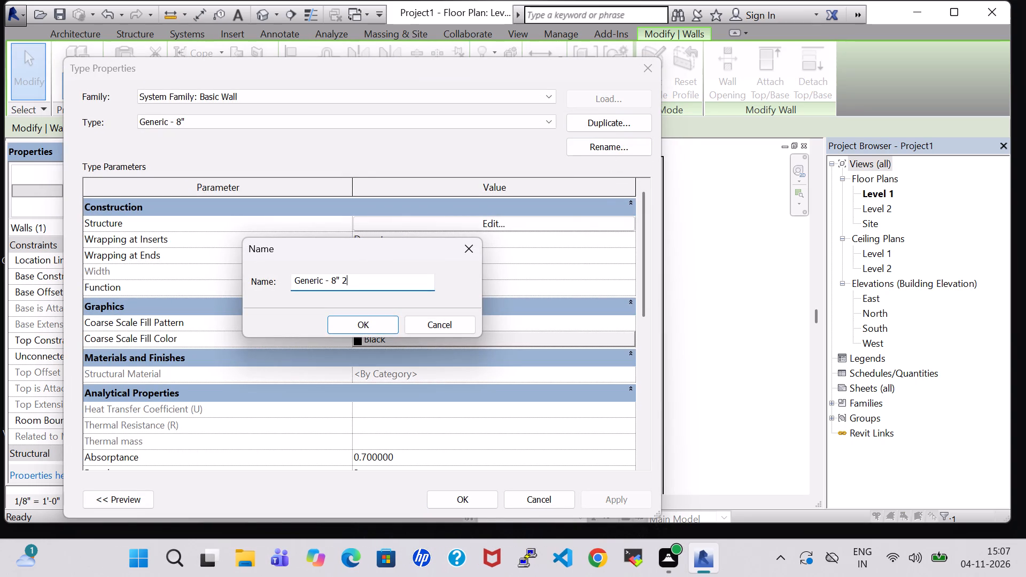
key(Delete)
key(Delete)
key(BackSpace)
key(BackSpace)
key(BackSpace)
key(BackSpace)
key(BackSpace)
key(BackSpace)
key(BackSpace)
key(BackSpace)
key(BackSpace)
key(BackSpace)
key(BackSpace)
key(BackSpace)
key(BackSpace)
key(BackSpace)
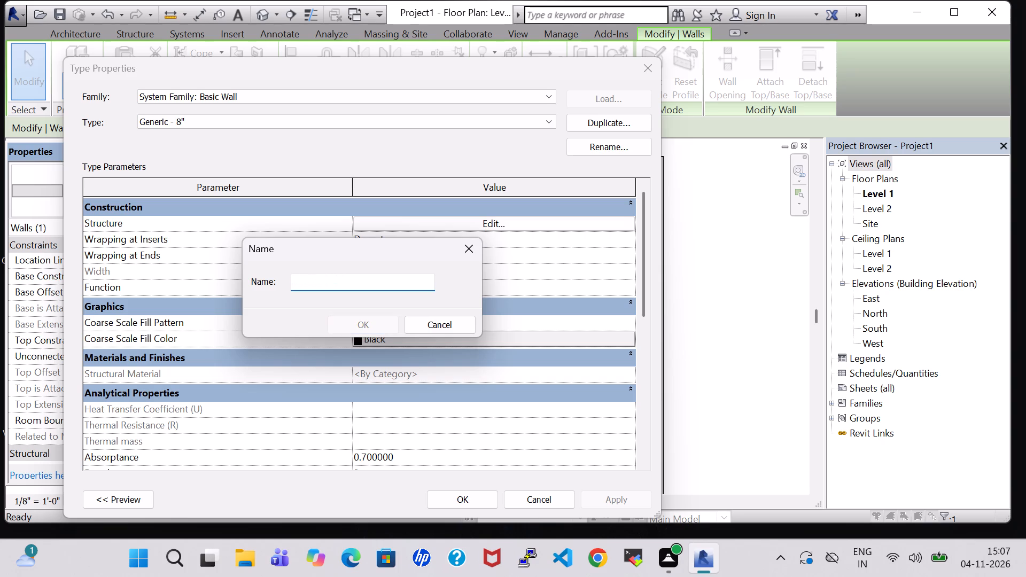
text(INNER)
key(space)
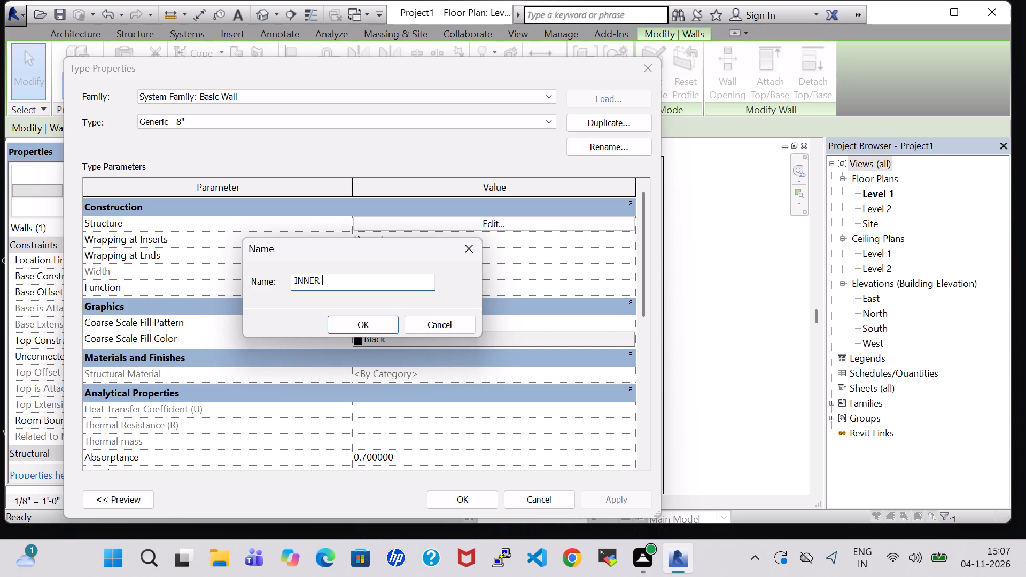
key(minus)
key(6)
key(shift+quotedbl)
key(Return)
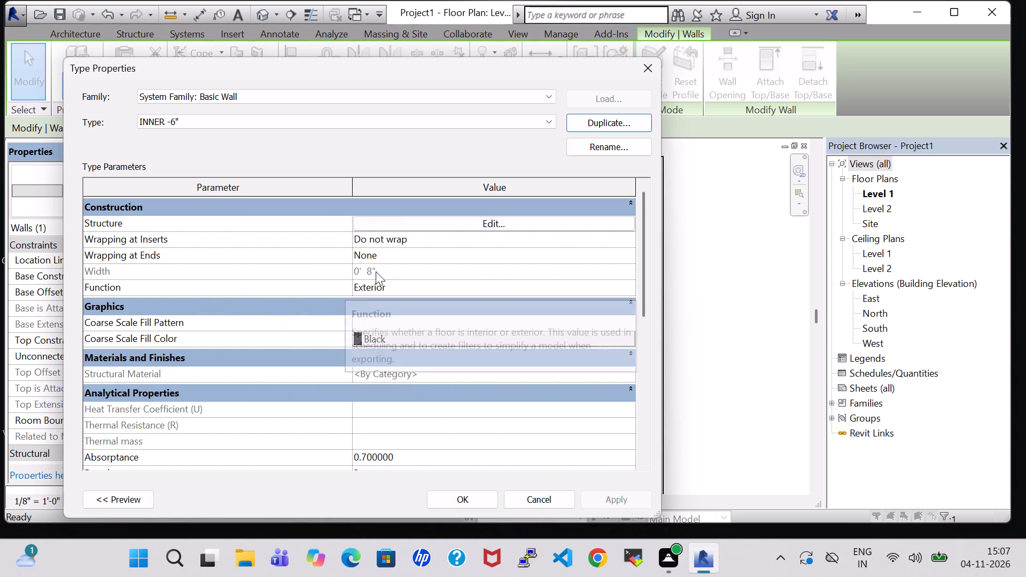
Set the structure layer thickness of the INNER -6" wall type to 6" and apply the type changes.
click(496, 223)
click(383, 221)
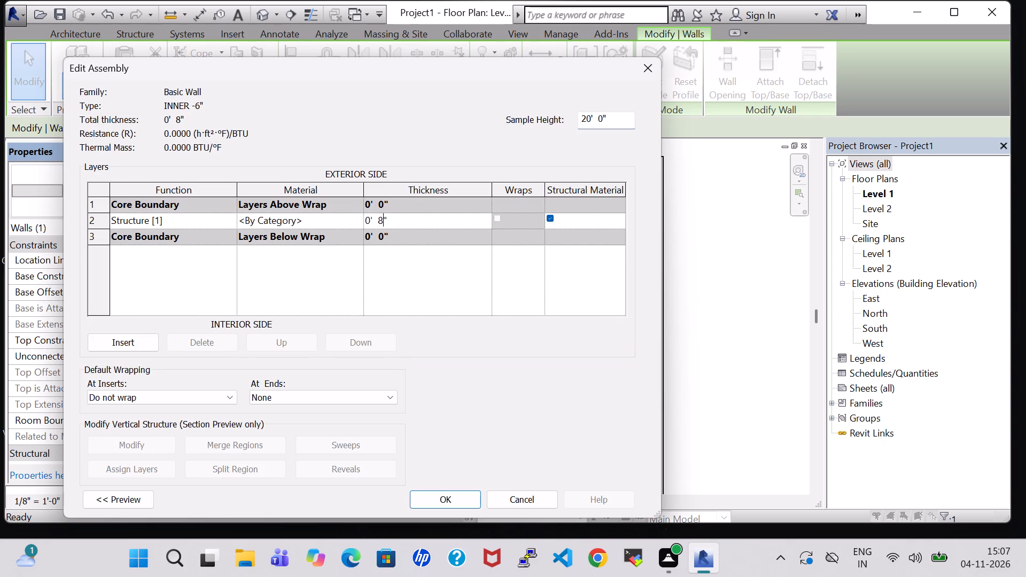
key(BackSpace)
key(6)
click(456, 496)
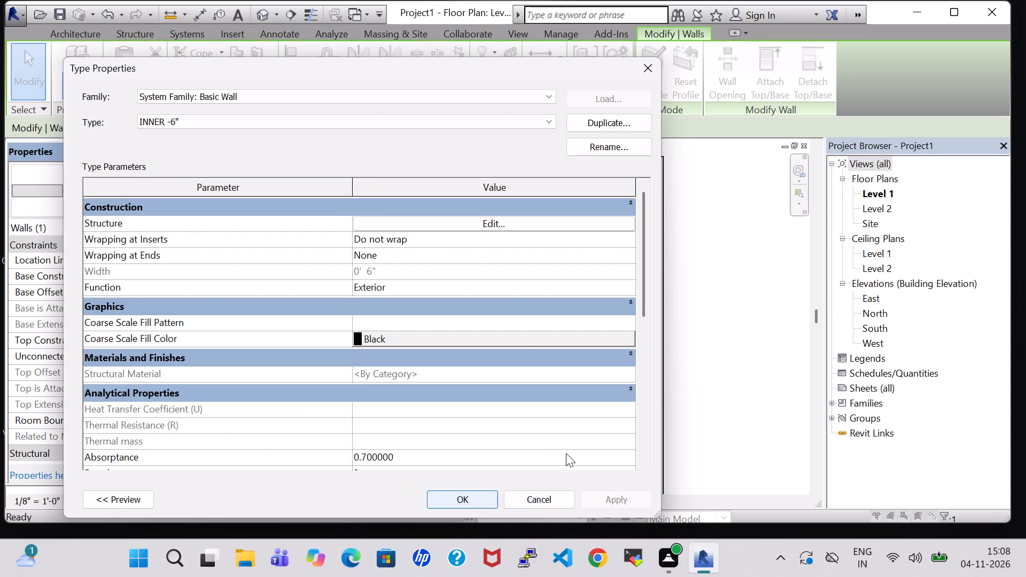
click(470, 504)
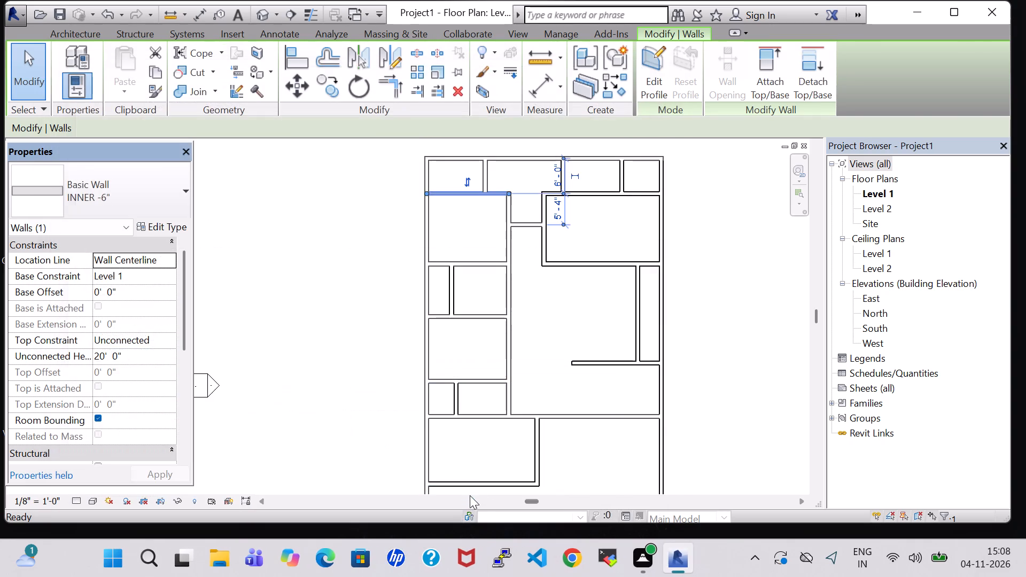
click(245, 214)
Change the three vertical partitions in the top row of rooms to the INNER -6" wall type, one at a time.
click(484, 175)
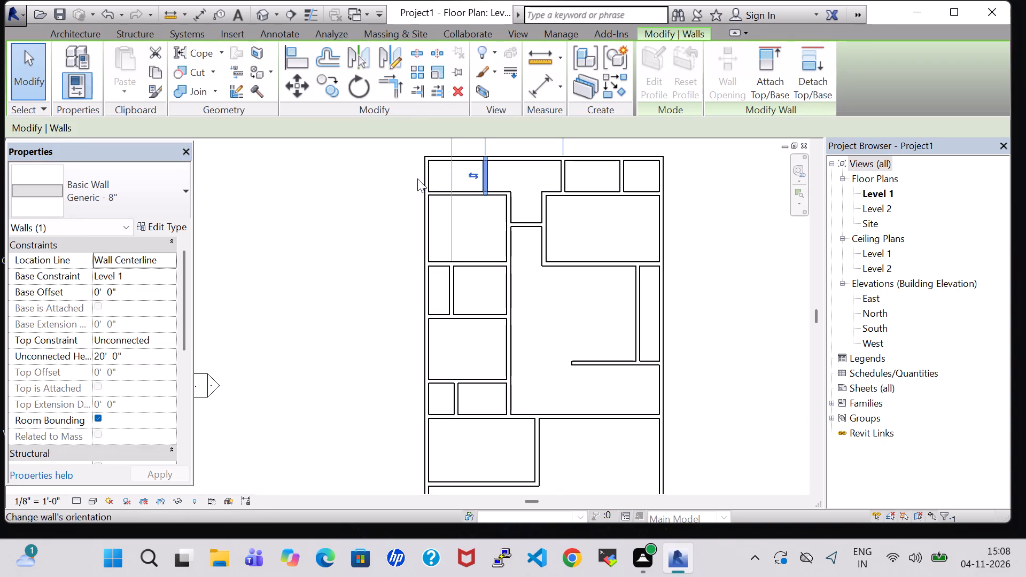
click(114, 190)
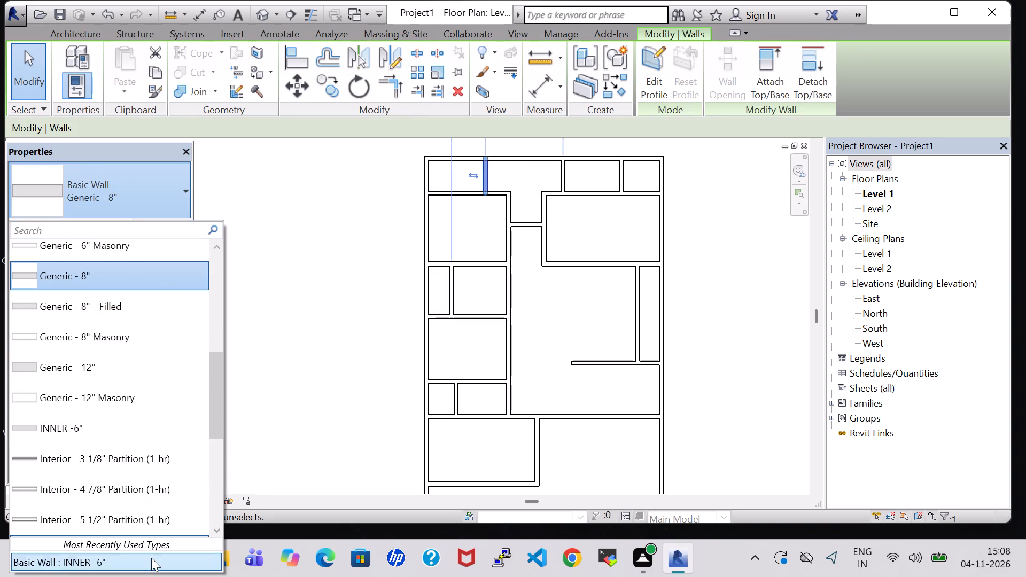
click(151, 558)
click(491, 229)
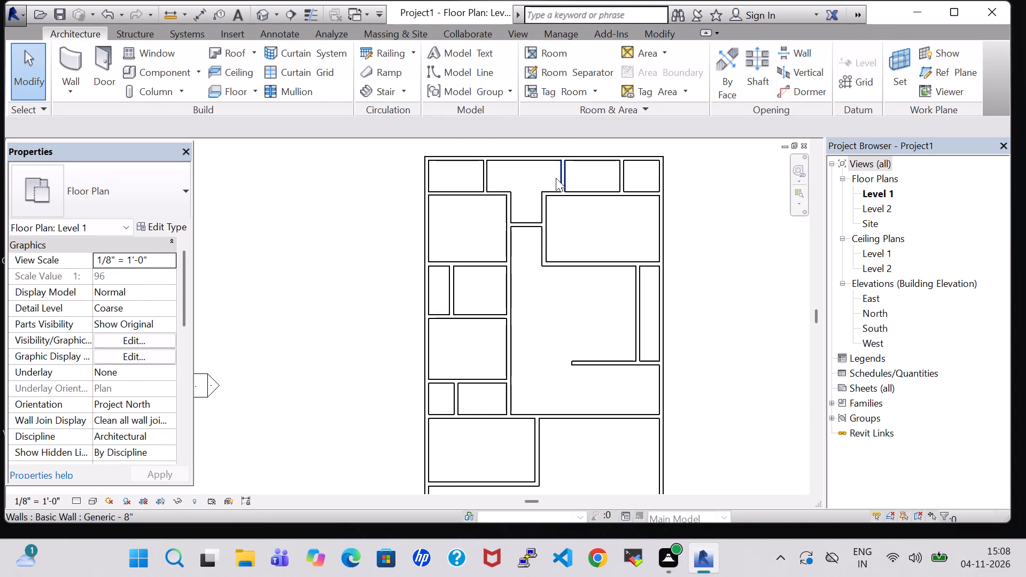
click(563, 177)
click(112, 193)
click(133, 560)
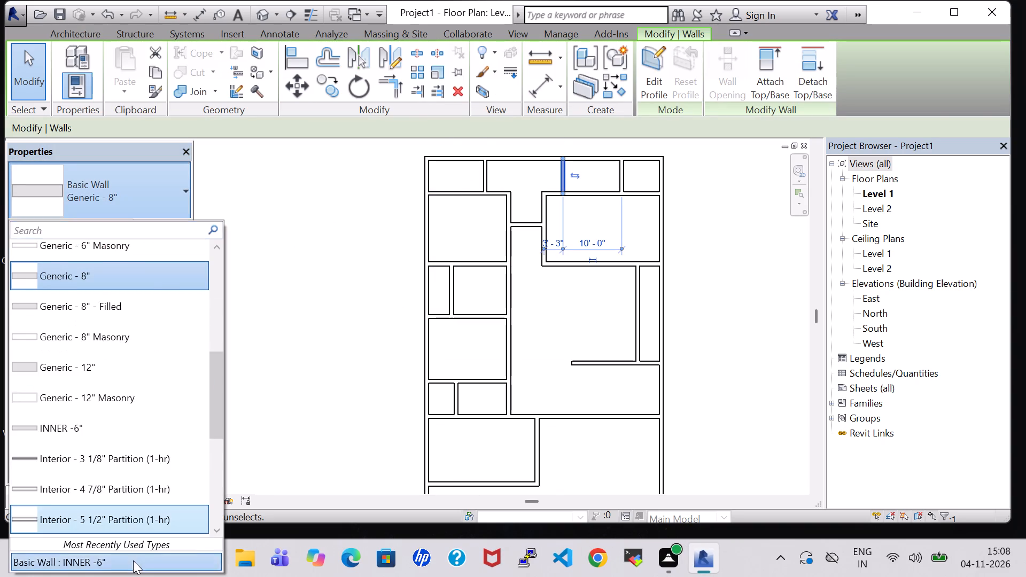
click(527, 347)
click(620, 173)
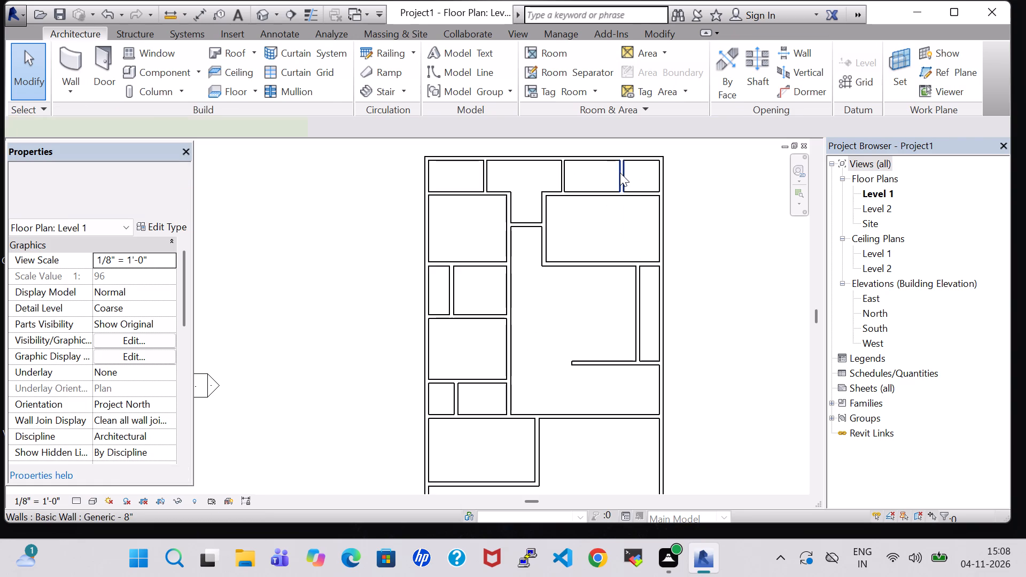
click(154, 185)
click(108, 568)
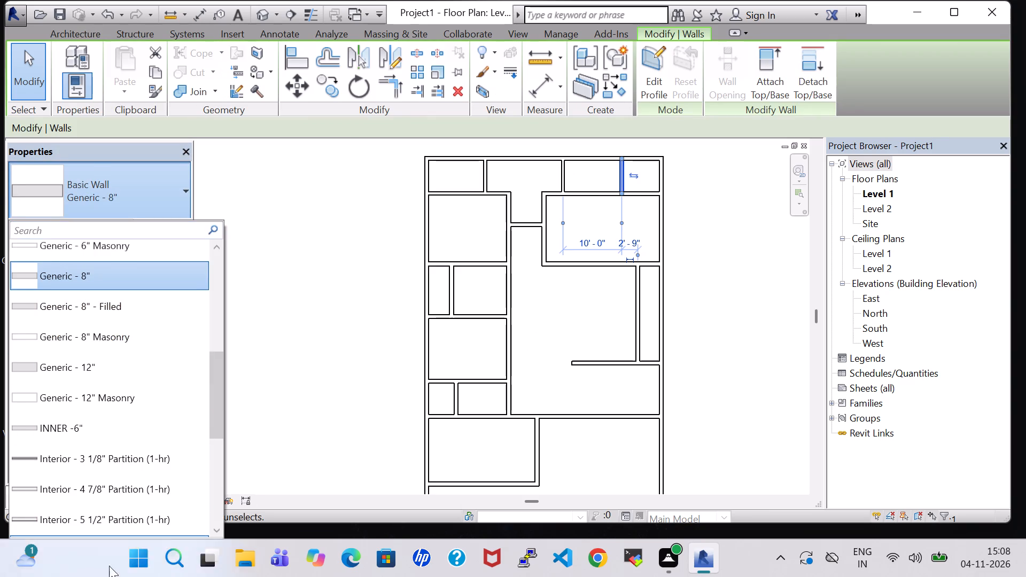
click(537, 340)
Change the horizontal partition above the upper-right large room to the INNER -6" wall type.
click(589, 199)
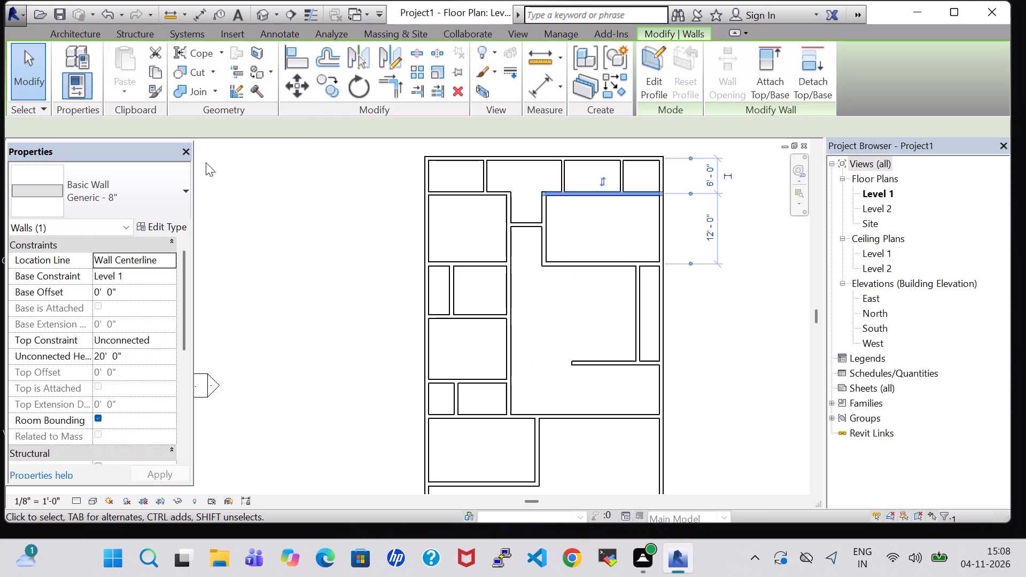
click(147, 176)
click(120, 559)
click(569, 346)
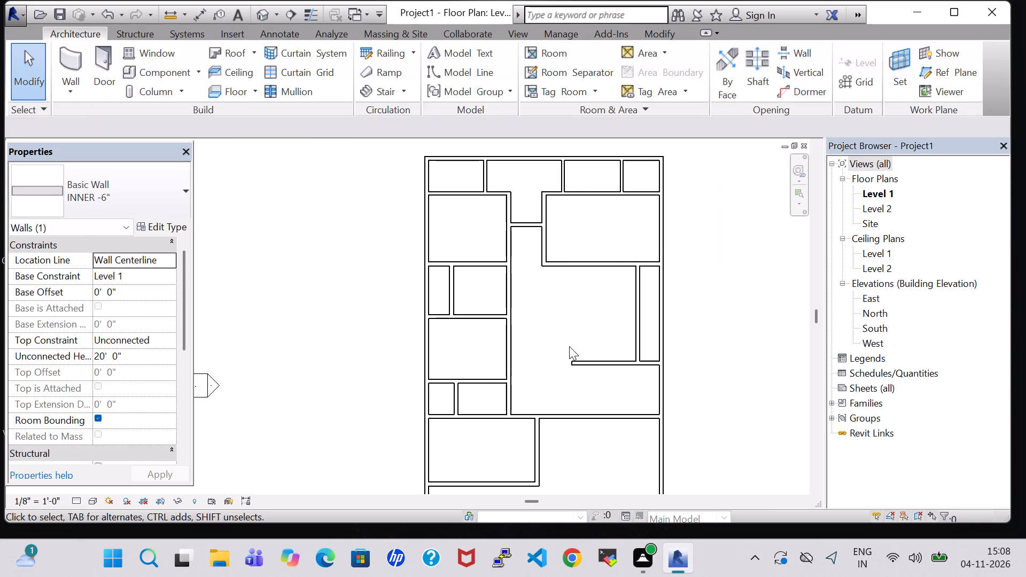
Change the long central vertical partition, the short passage crosswall and the vertical partition beside the upper-right large room to INNER -6".
click(508, 216)
click(114, 198)
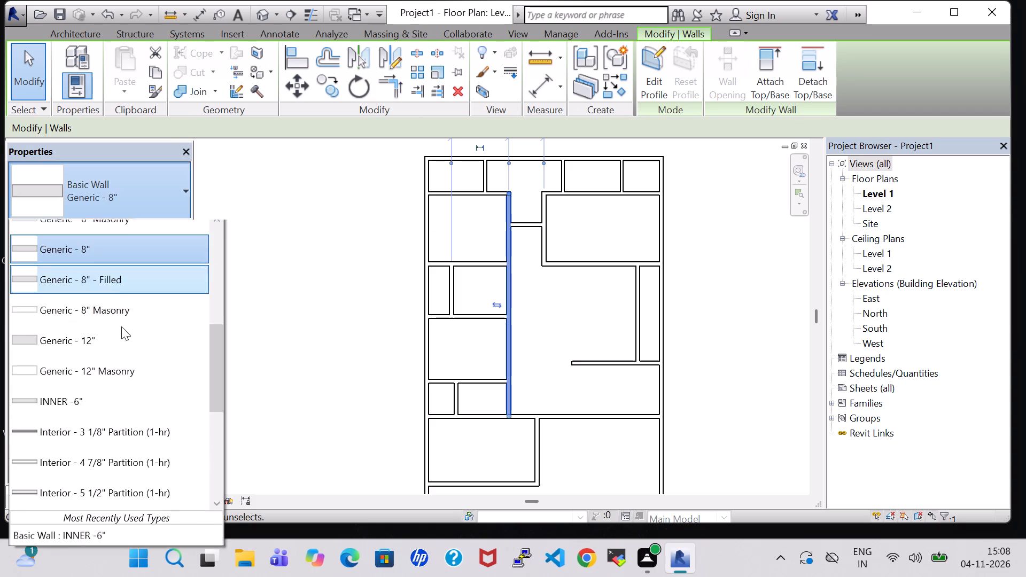
click(109, 563)
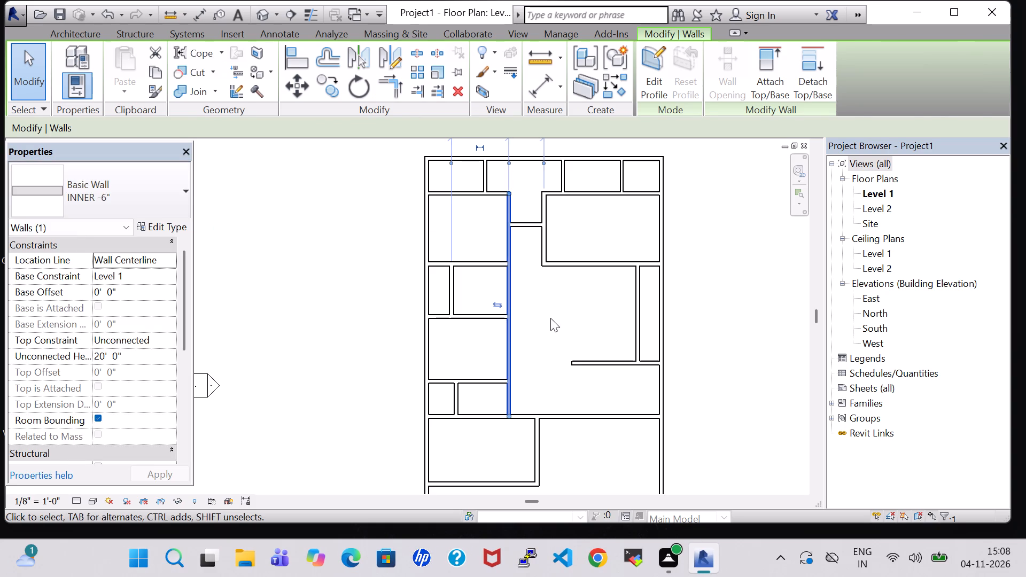
click(550, 318)
click(528, 227)
click(147, 198)
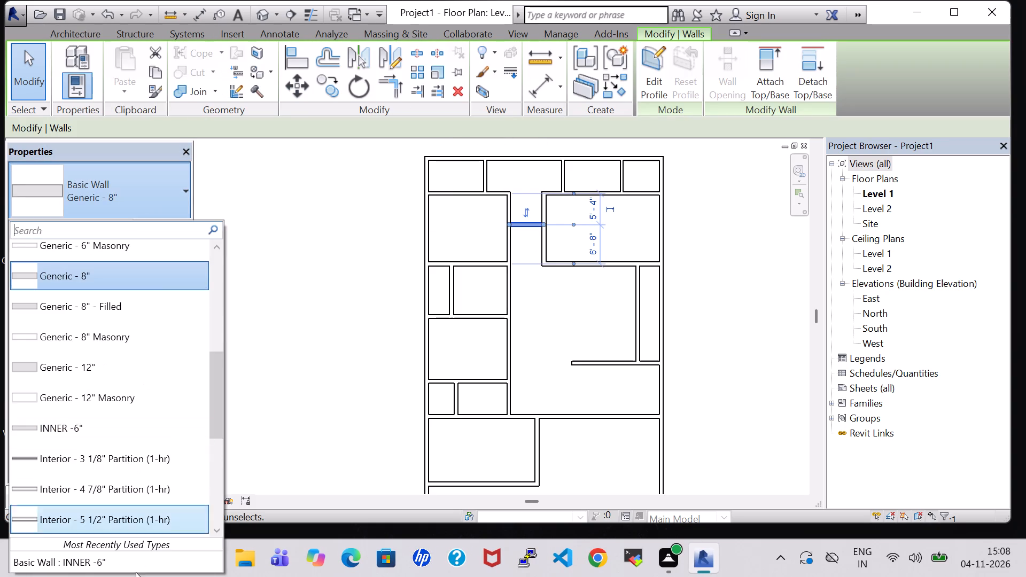
click(121, 558)
click(565, 318)
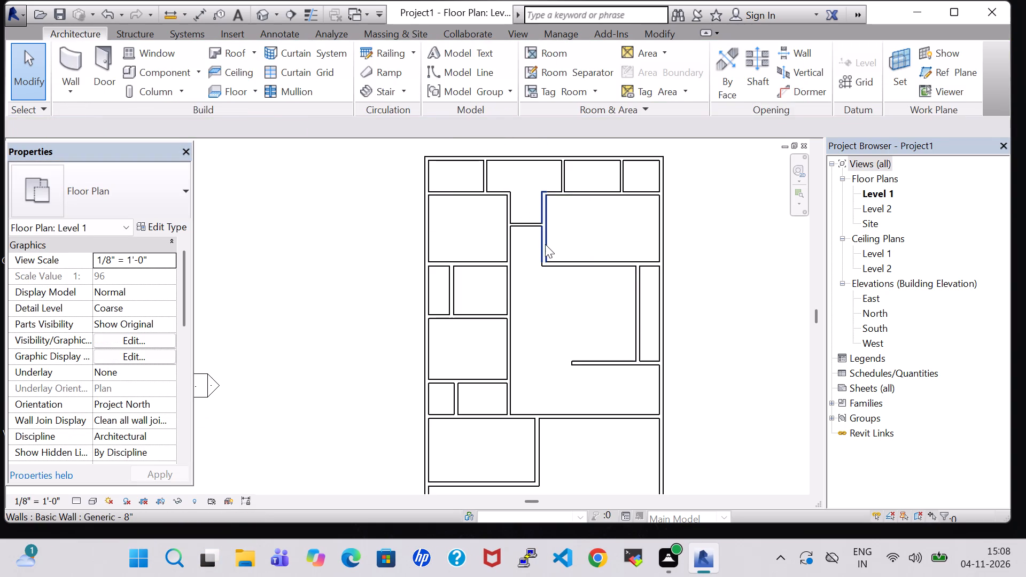
click(545, 244)
click(120, 183)
click(129, 559)
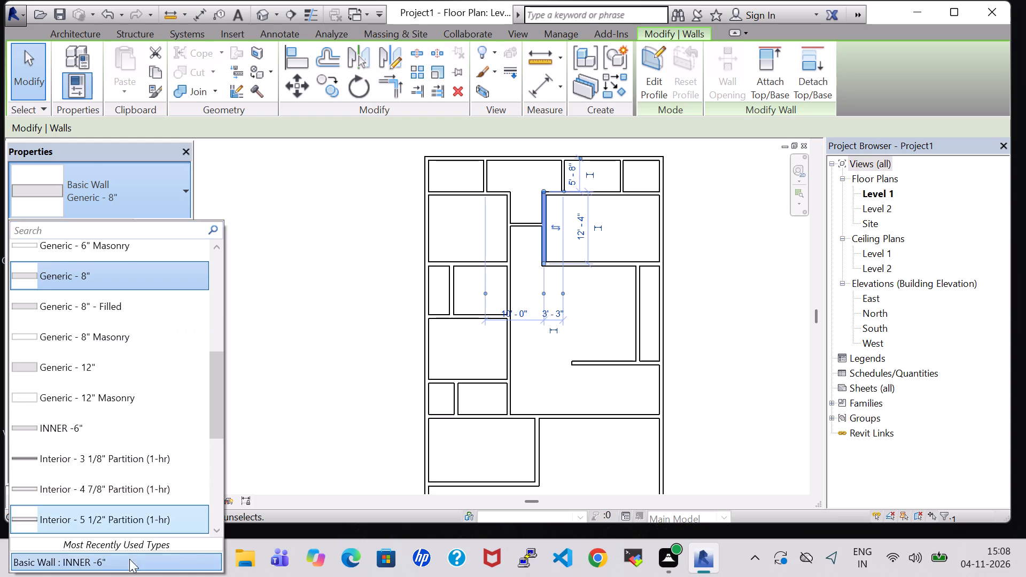
click(613, 294)
Change the horizontal partition below the upper-left large room, the short vertical divider beneath it and the next horizontal partition to INNER -6".
click(467, 258)
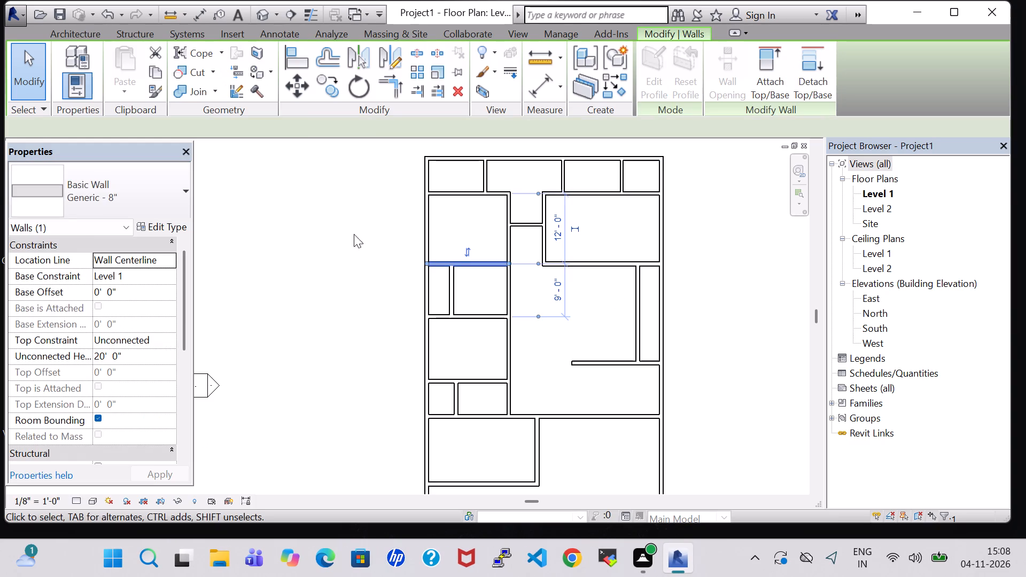
click(139, 171)
click(99, 560)
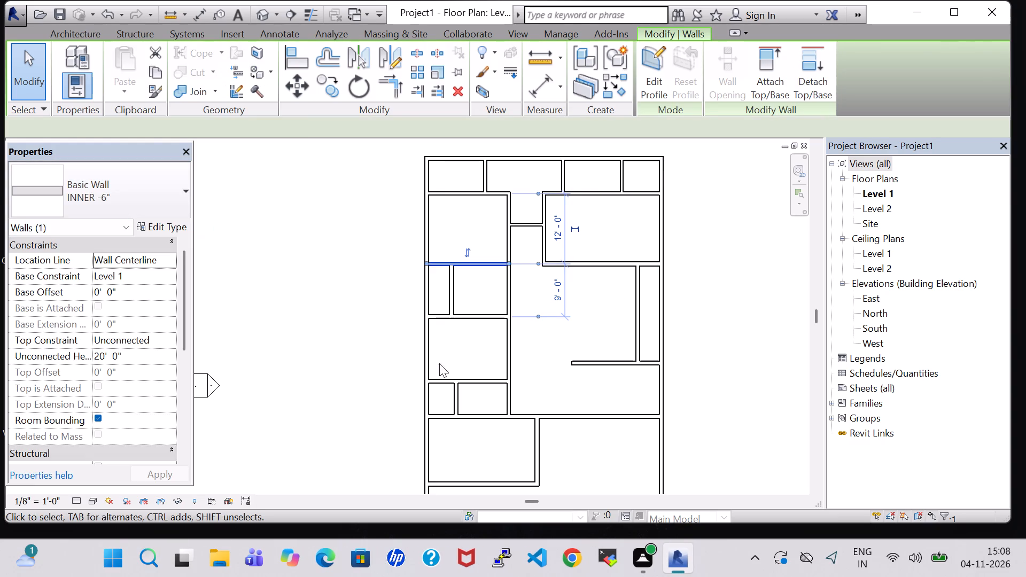
click(563, 348)
click(455, 278)
click(150, 191)
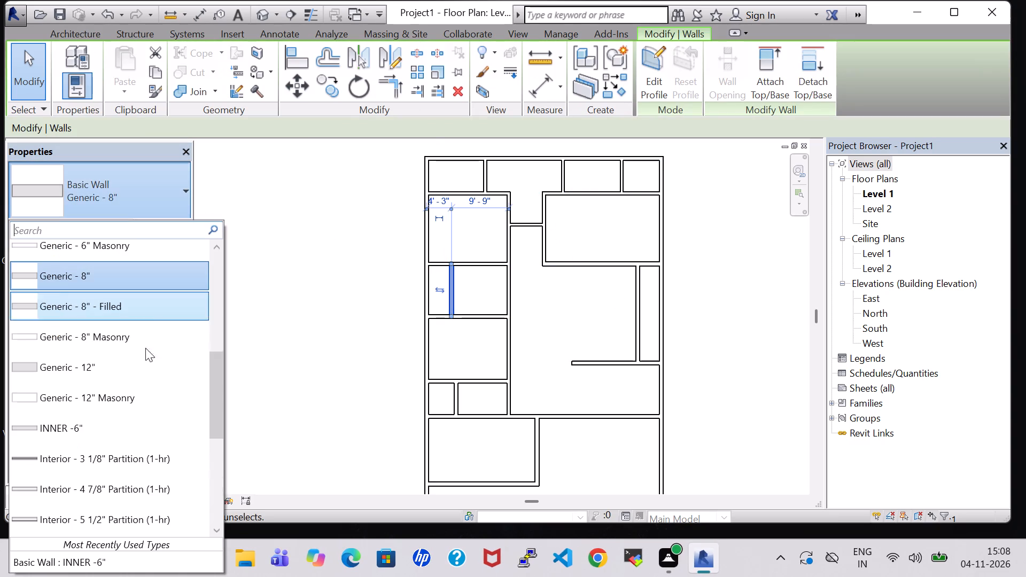
click(121, 561)
click(585, 342)
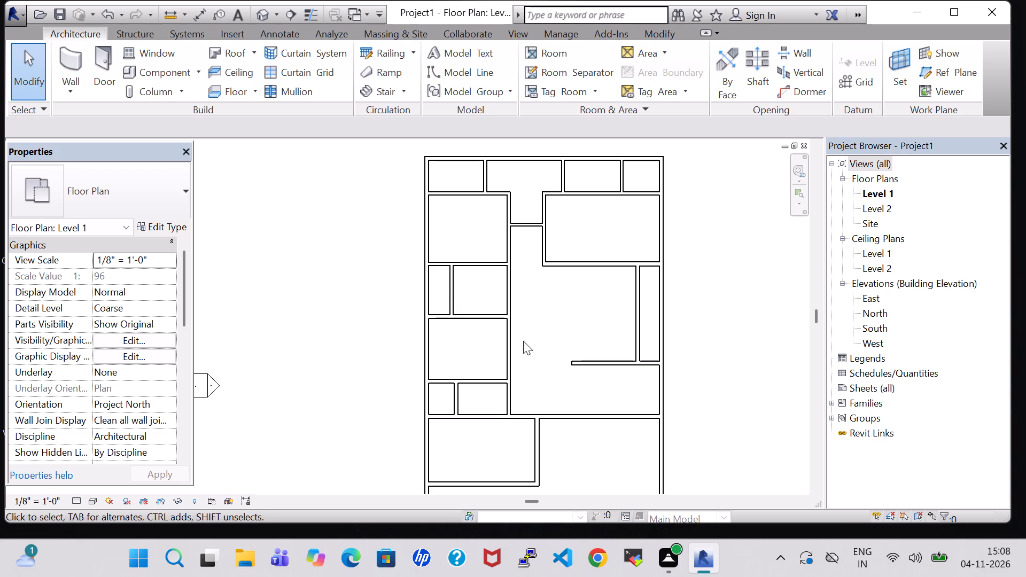
click(476, 316)
click(117, 178)
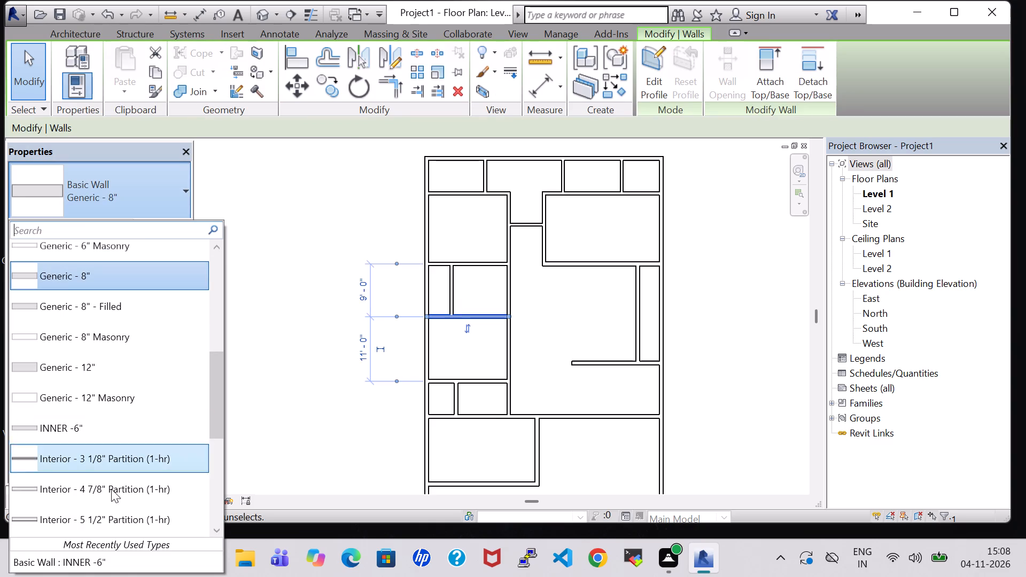
click(118, 555)
click(543, 295)
Change the horizontal partition below the upper-right large room, the narrow room's vertical partition and the free-ended horizontal partition to INNER -6".
click(574, 272)
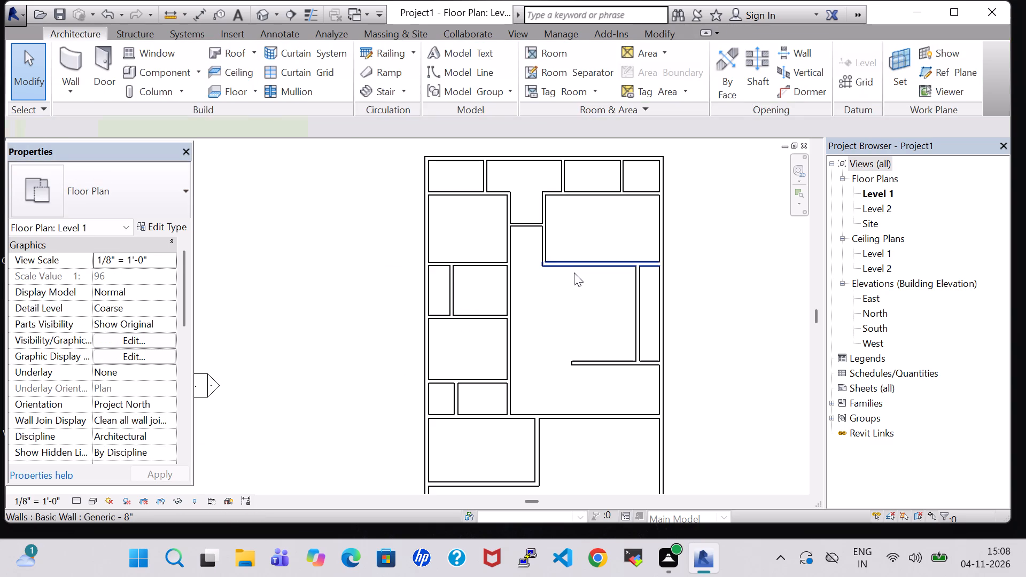
click(100, 183)
click(105, 563)
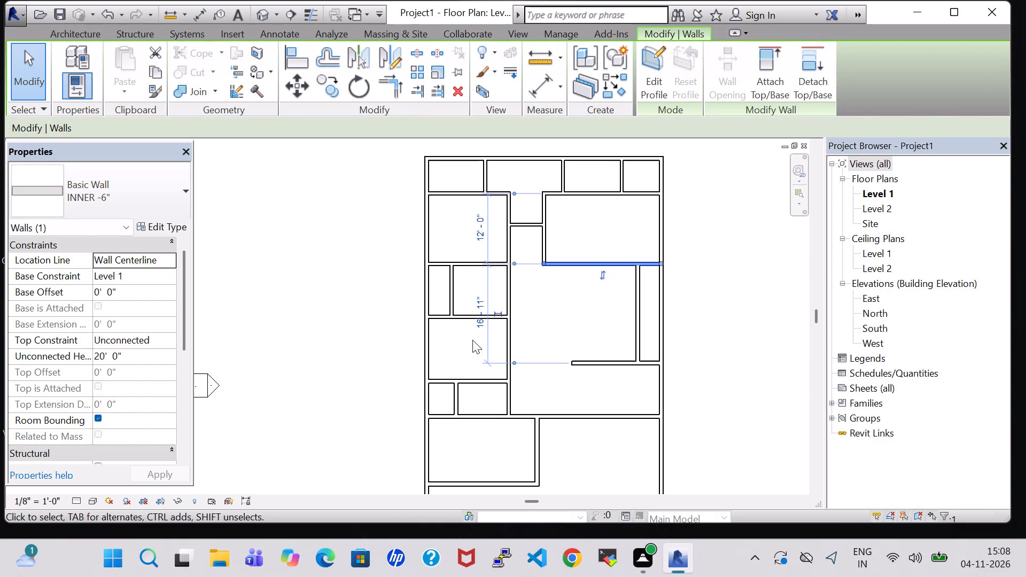
click(555, 328)
click(637, 306)
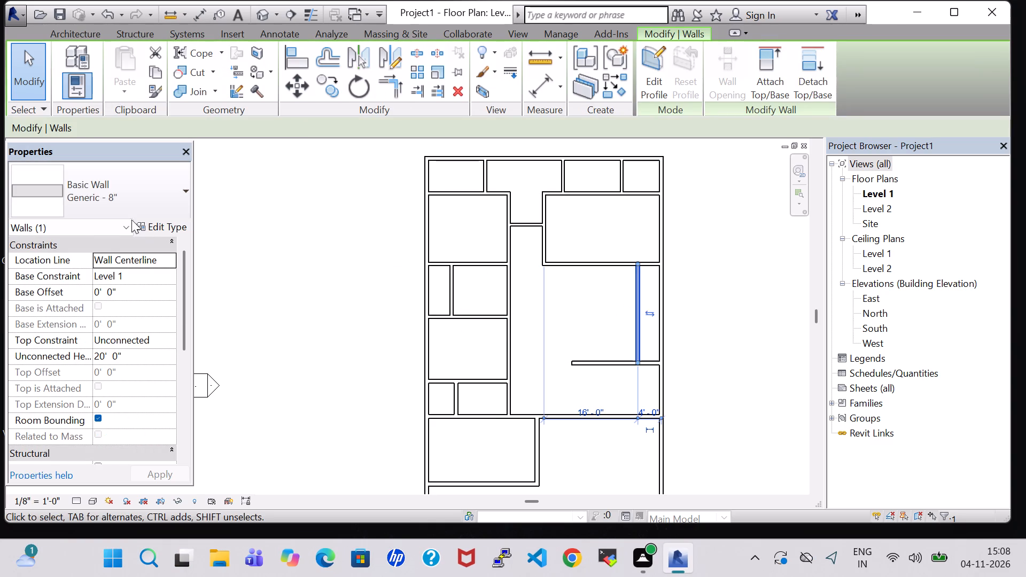
click(112, 200)
click(103, 567)
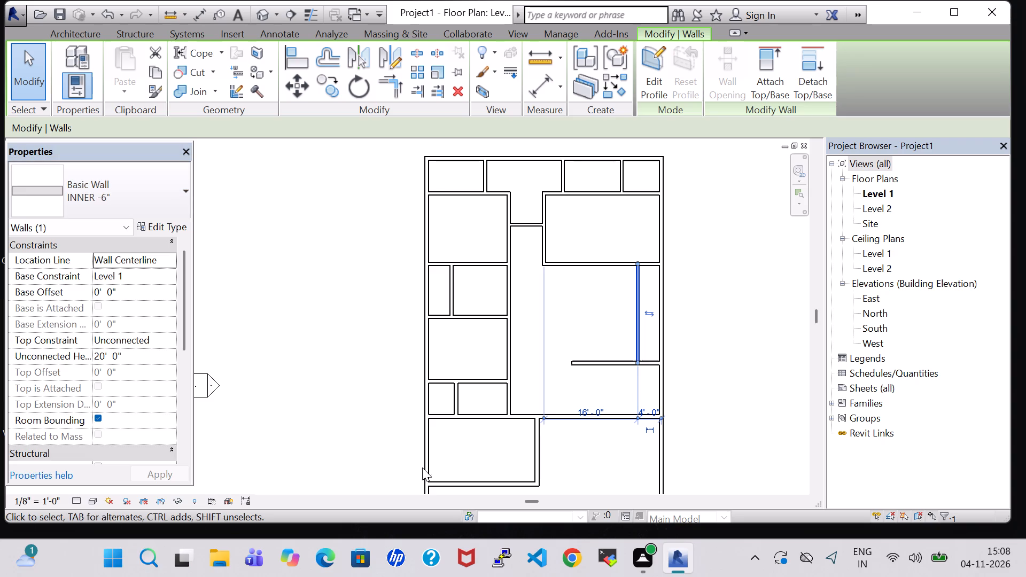
click(579, 390)
click(584, 369)
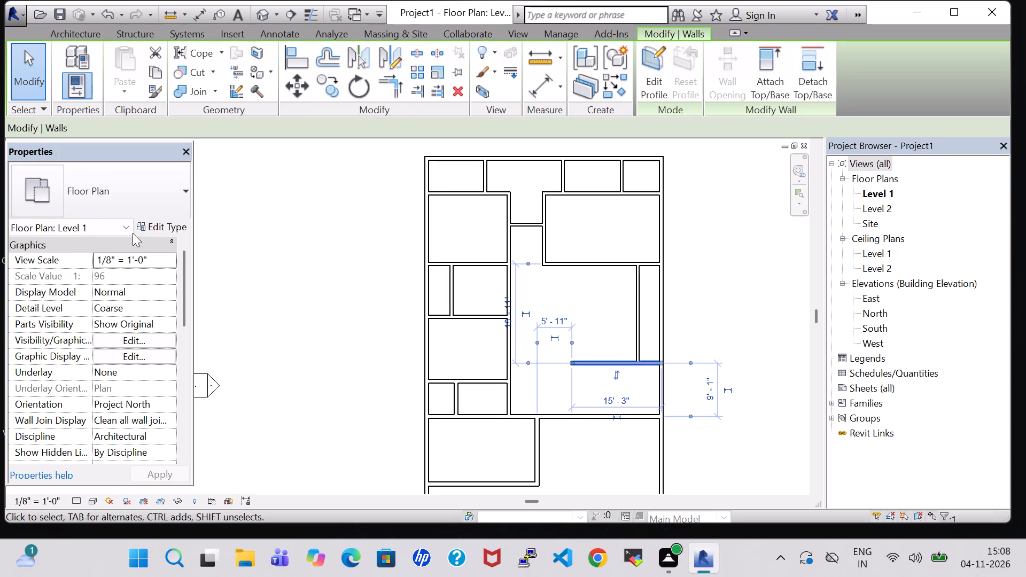
click(94, 213)
click(135, 565)
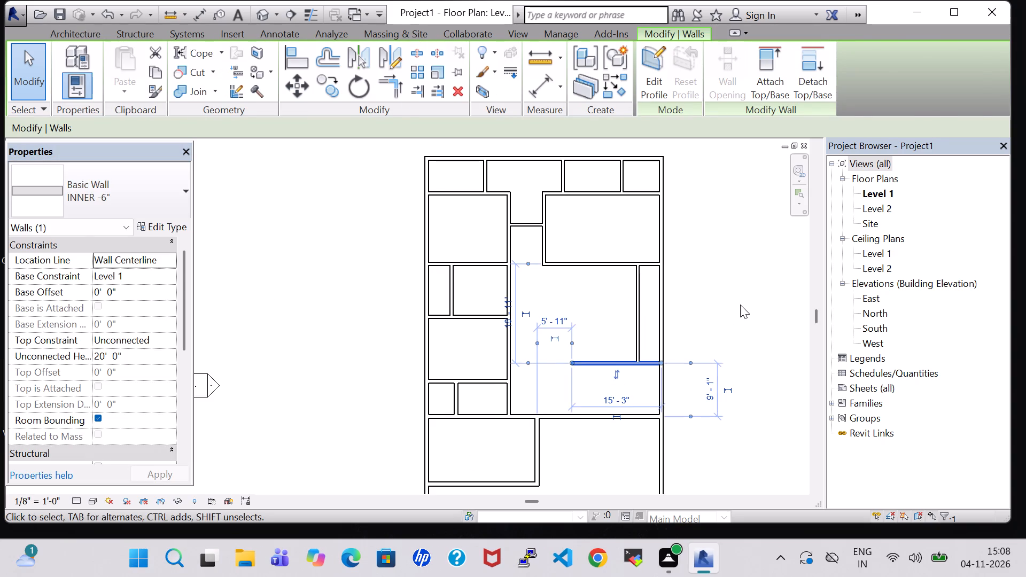
click(740, 305)
Change the horizontal partition above the two small lower-left rooms and the vertical divider between them to INNER -6".
click(465, 383)
click(143, 204)
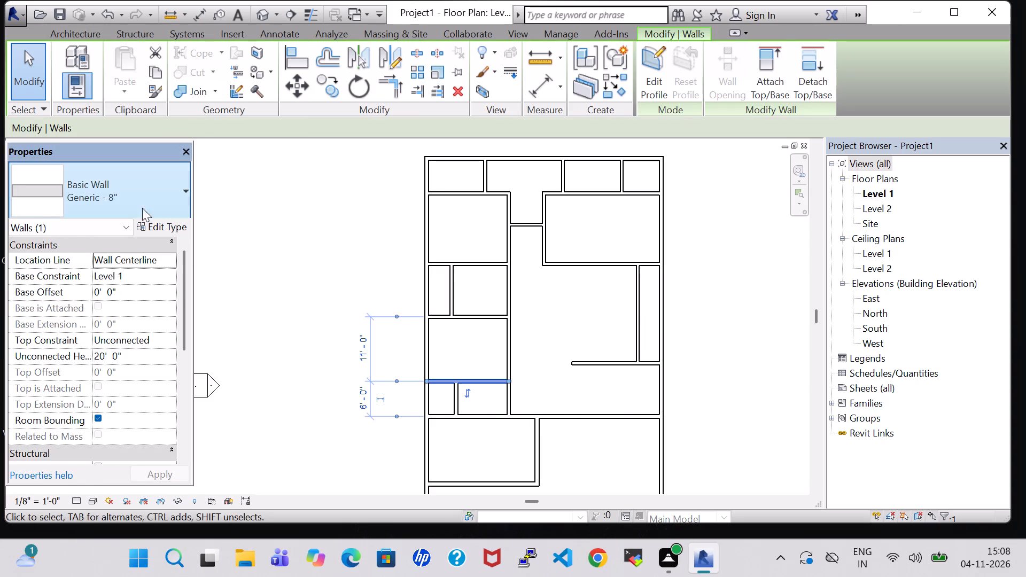
click(123, 563)
click(502, 440)
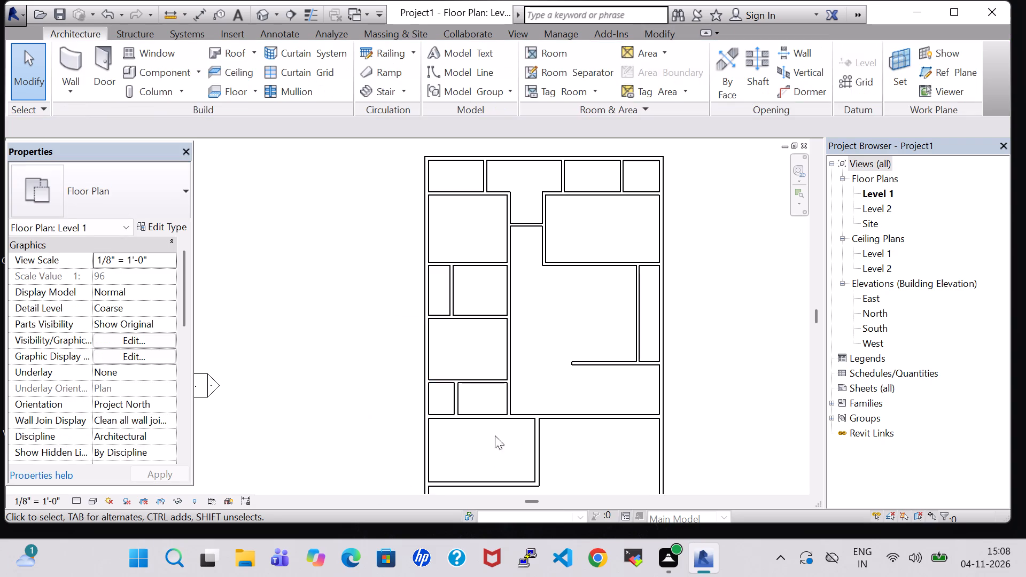
click(454, 396)
click(94, 177)
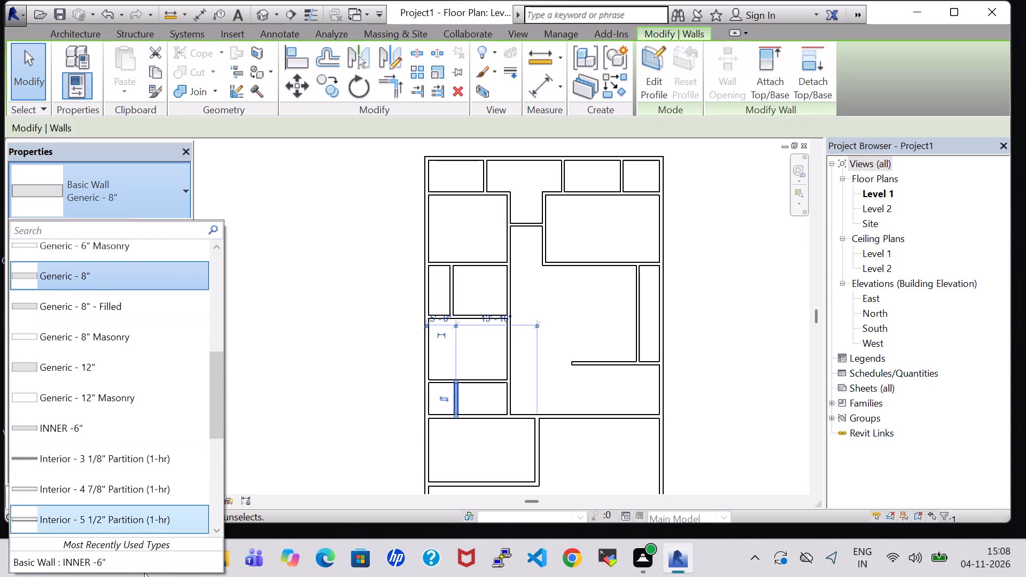
click(135, 563)
click(476, 456)
Change the full-width lower horizontal partition and the vertical and bottom walls enclosing the lower-left room to the INNER -6" type.
click(473, 416)
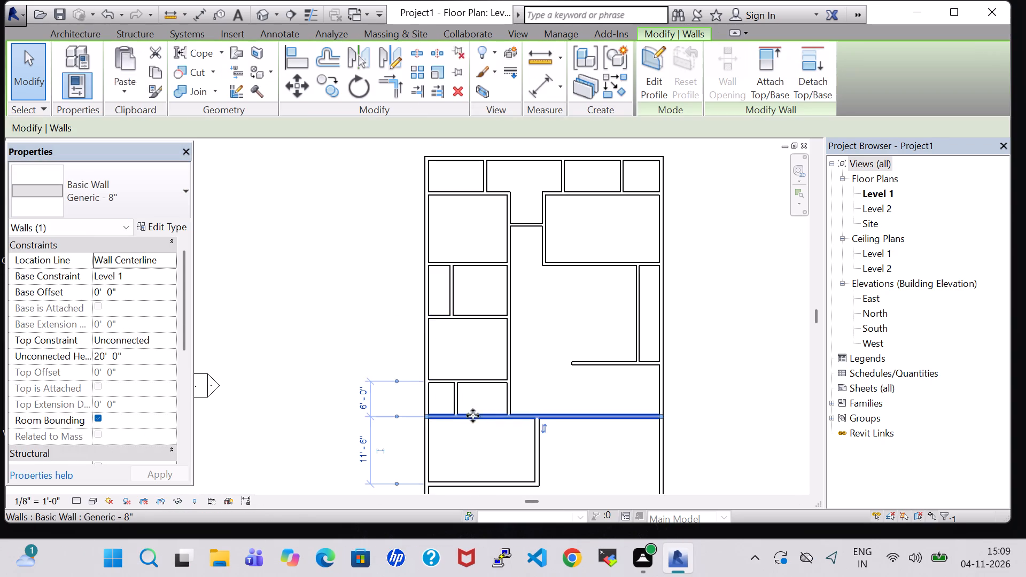
click(131, 194)
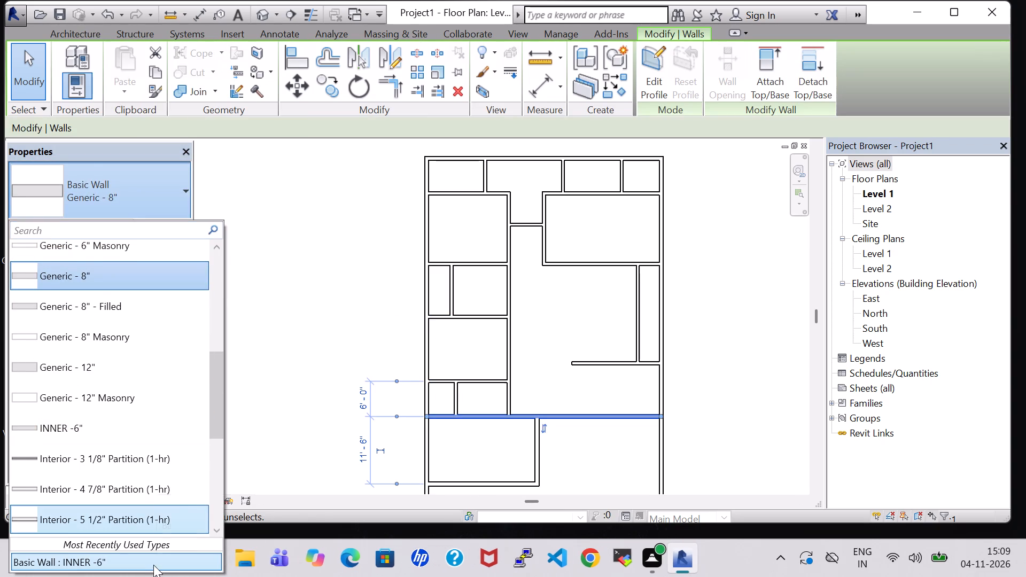
click(152, 564)
click(481, 455)
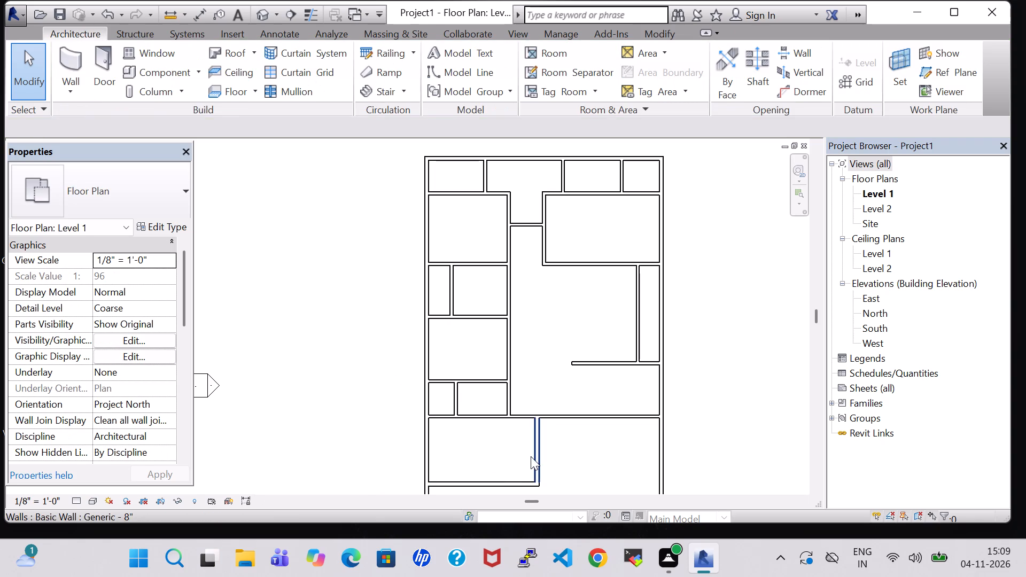
click(531, 456)
click(143, 199)
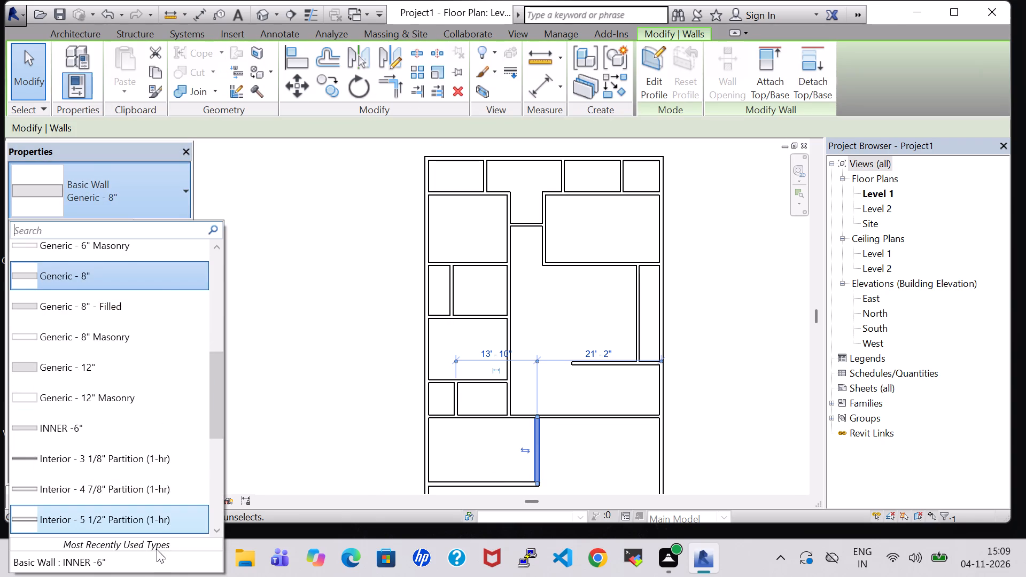
click(153, 559)
click(588, 457)
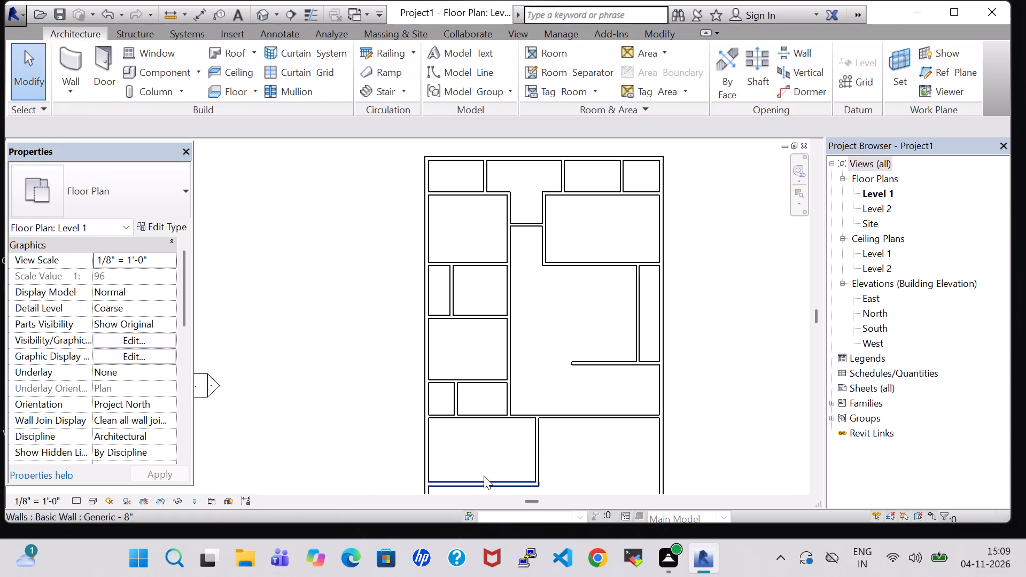
click(477, 480)
click(126, 220)
click(109, 194)
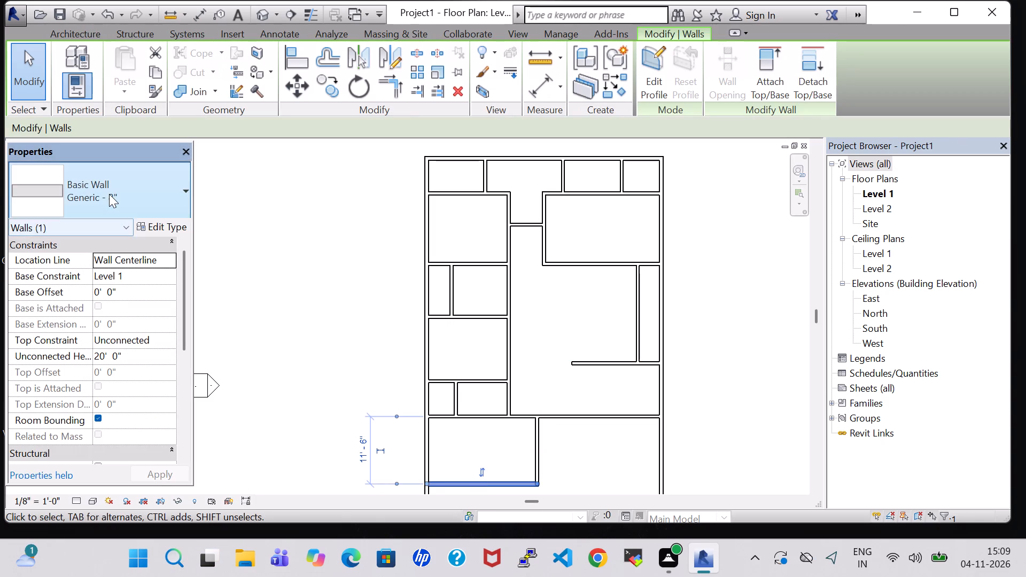
click(109, 194)
click(120, 559)
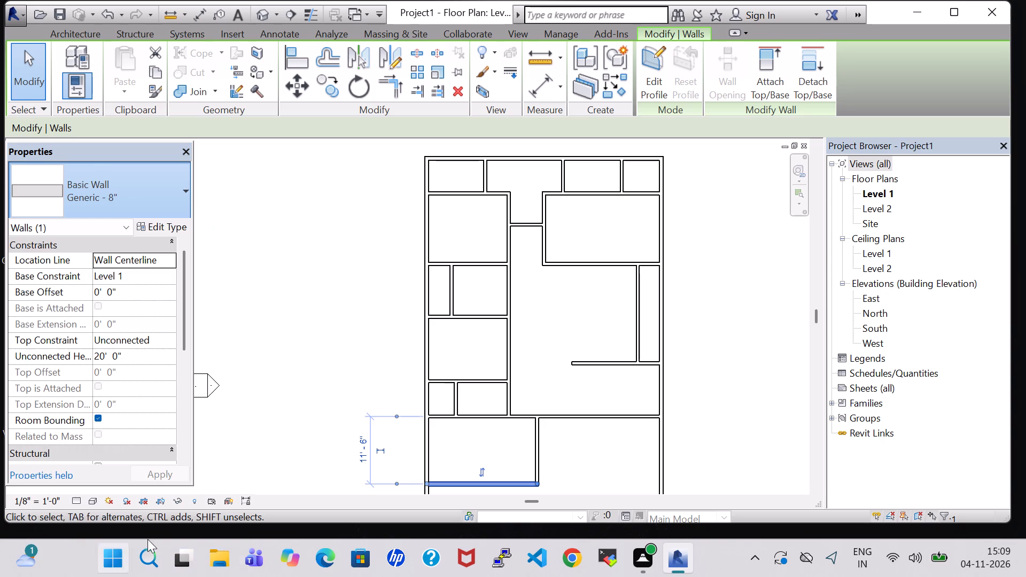
click(610, 454)
Place a flipped Single-Flush 36" x 84" door in the upper-left corner room's bottom wall, centred about 2'-2" from the exterior wall.
middle_drag(602, 454, 599, 353)
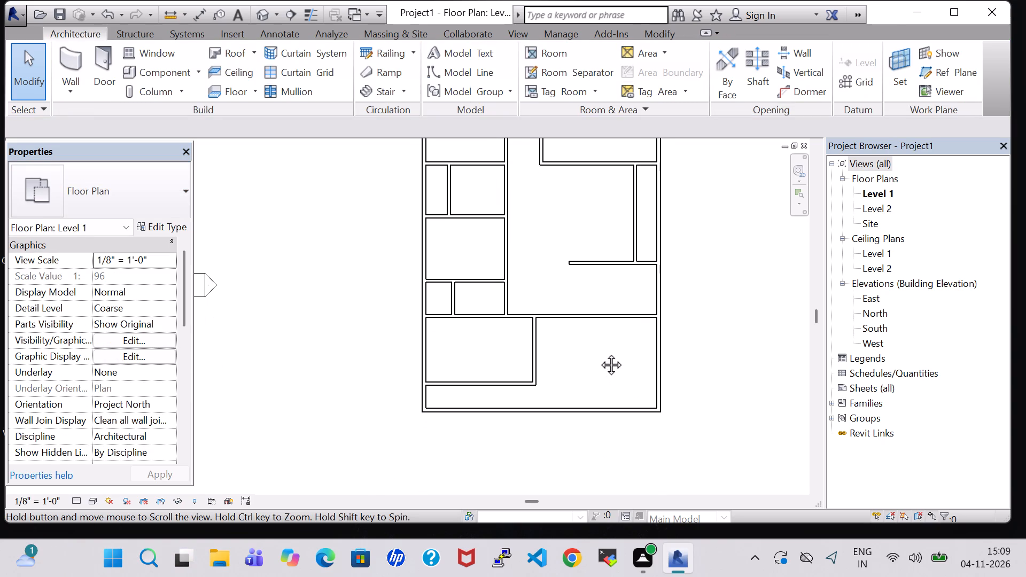
middle_drag(599, 353, 598, 353)
middle_drag(593, 333, 616, 416)
scroll(602, 341, up, 1)
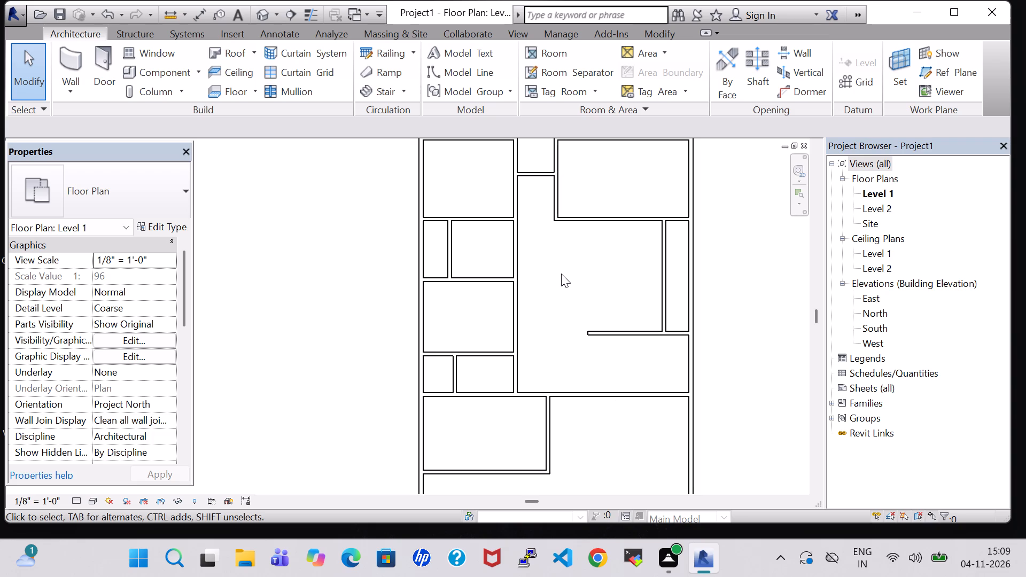
middle_drag(561, 274, 565, 360)
scroll(557, 354, down, 2)
middle_drag(526, 298, 462, 286)
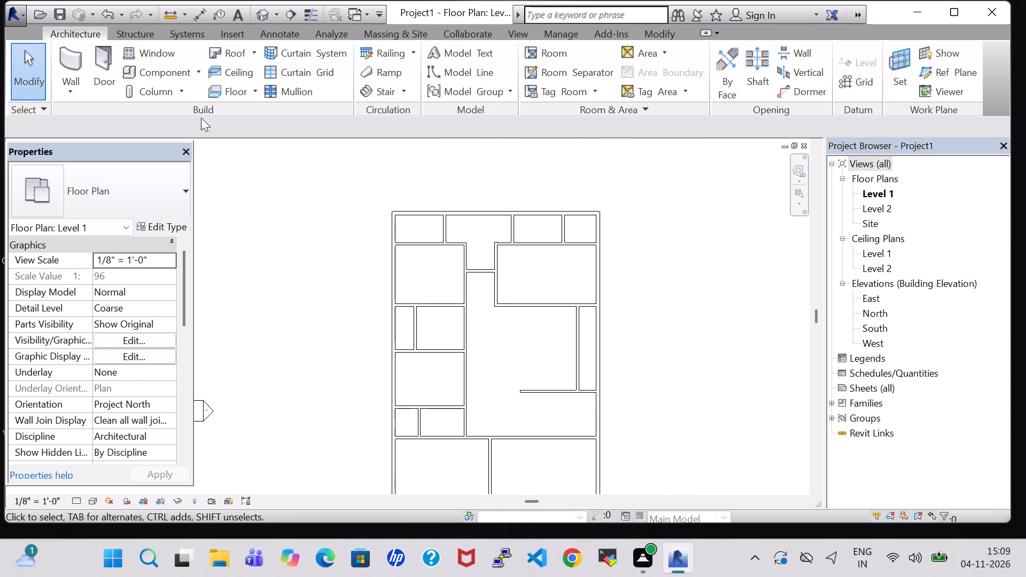
click(110, 57)
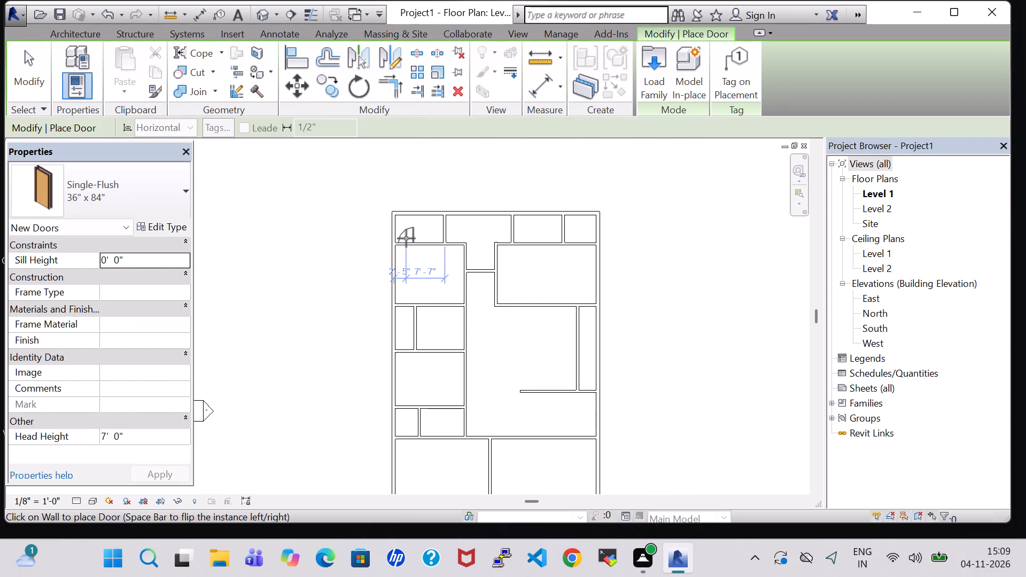
scroll(406, 238, up, 3)
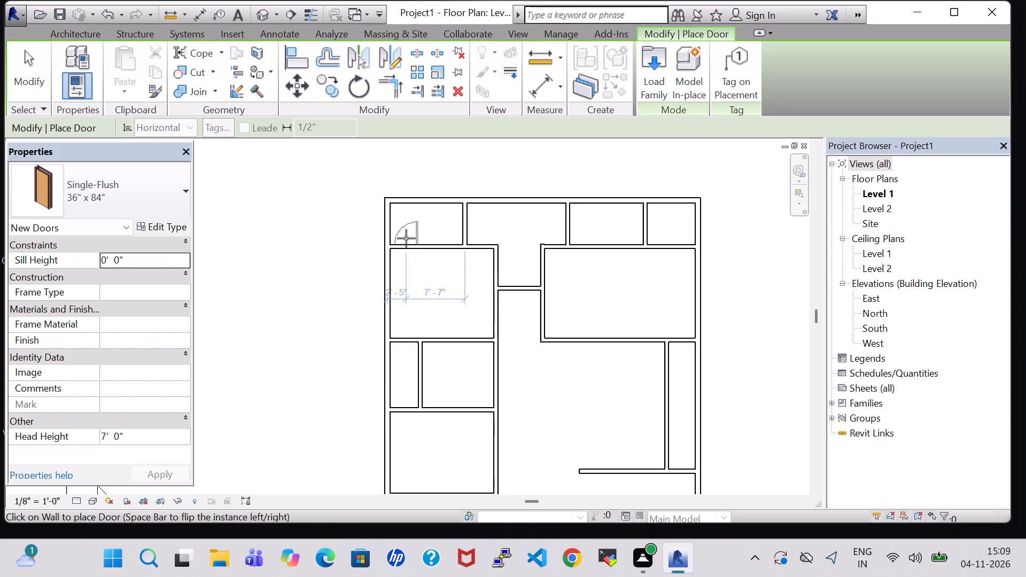
scroll(406, 238, up, 3)
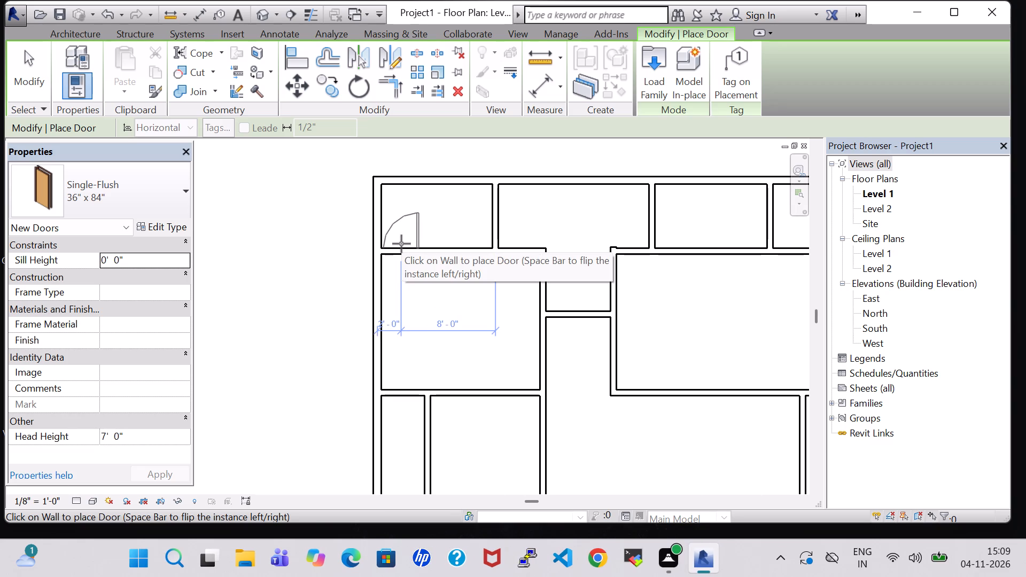
key(space)
click(403, 245)
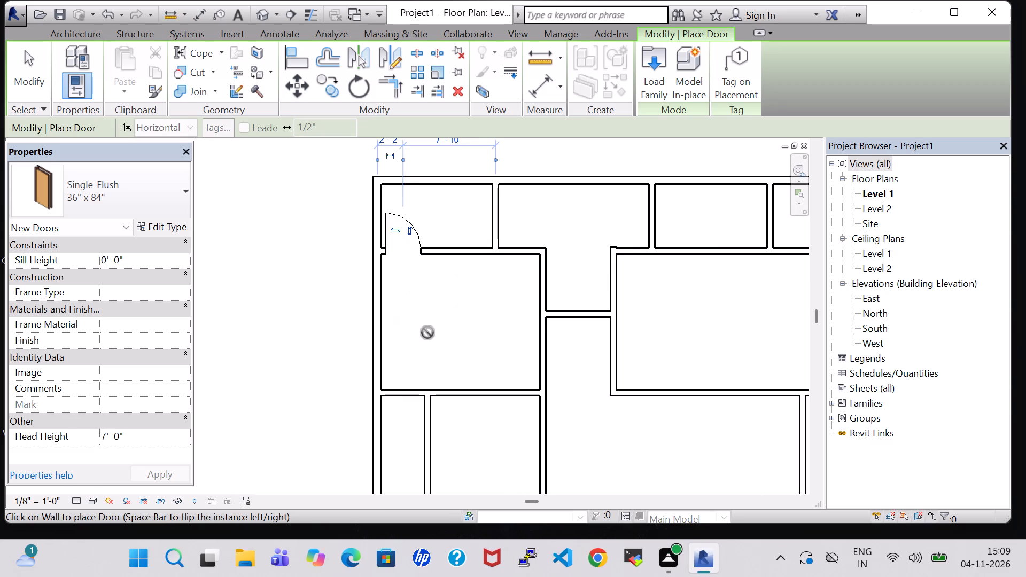
key(Escape)
key(Escape)
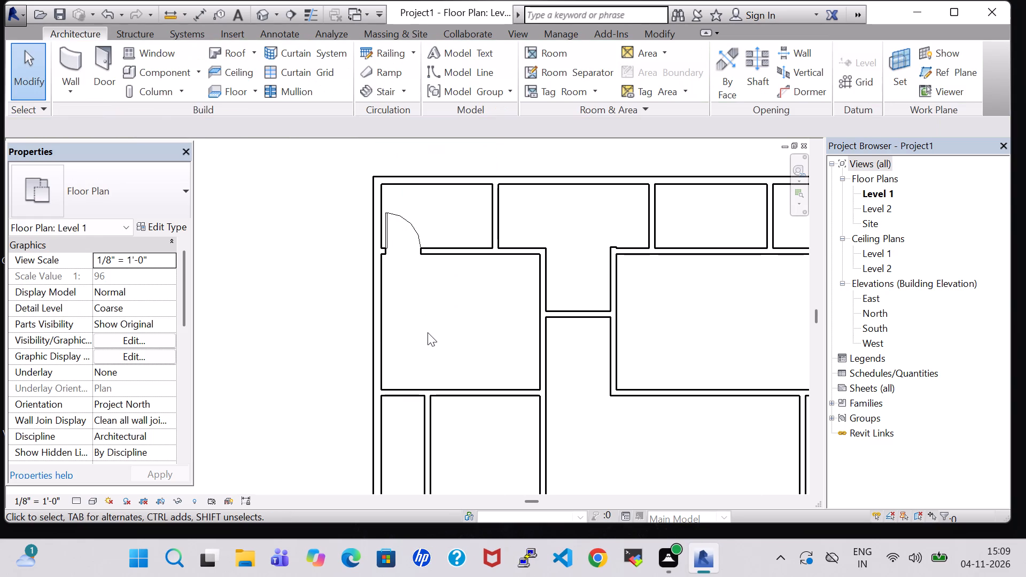
Change the upper-left corner room's door to Single-Flush 30" x 80" and nudge it slightly toward the left exterior wall.
click(410, 235)
click(162, 199)
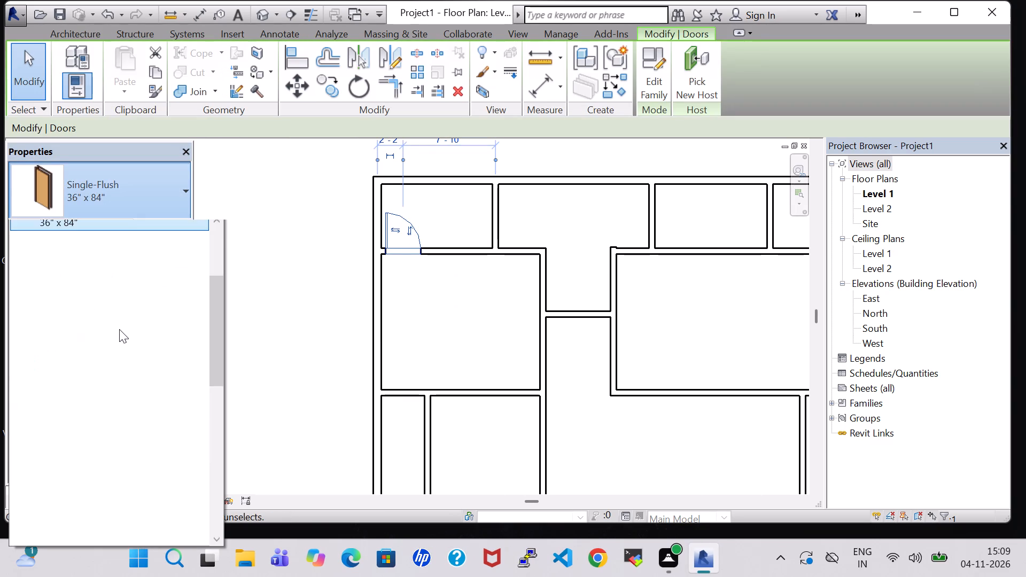
scroll(117, 330, up, 5)
click(100, 285)
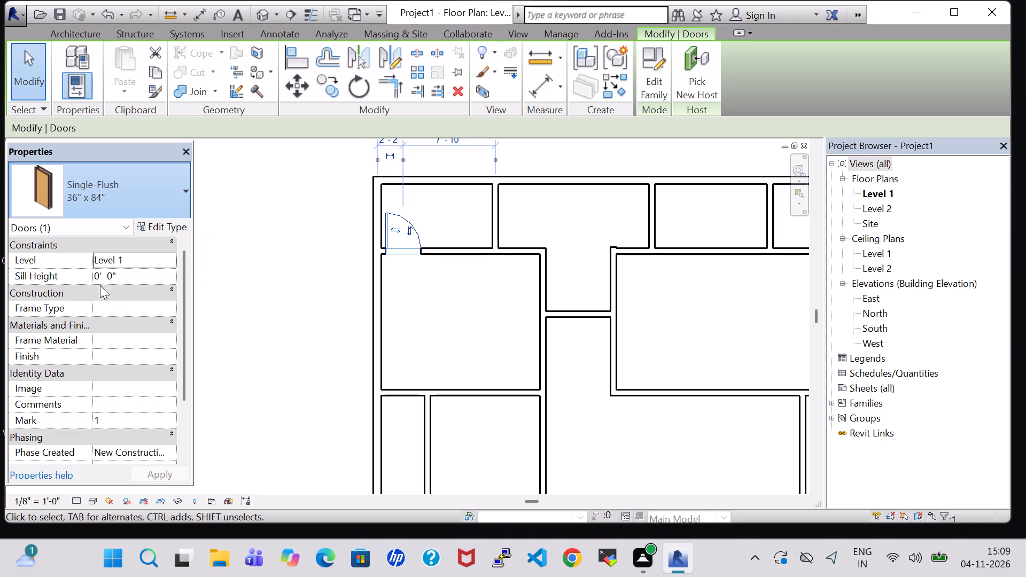
click(410, 299)
click(411, 245)
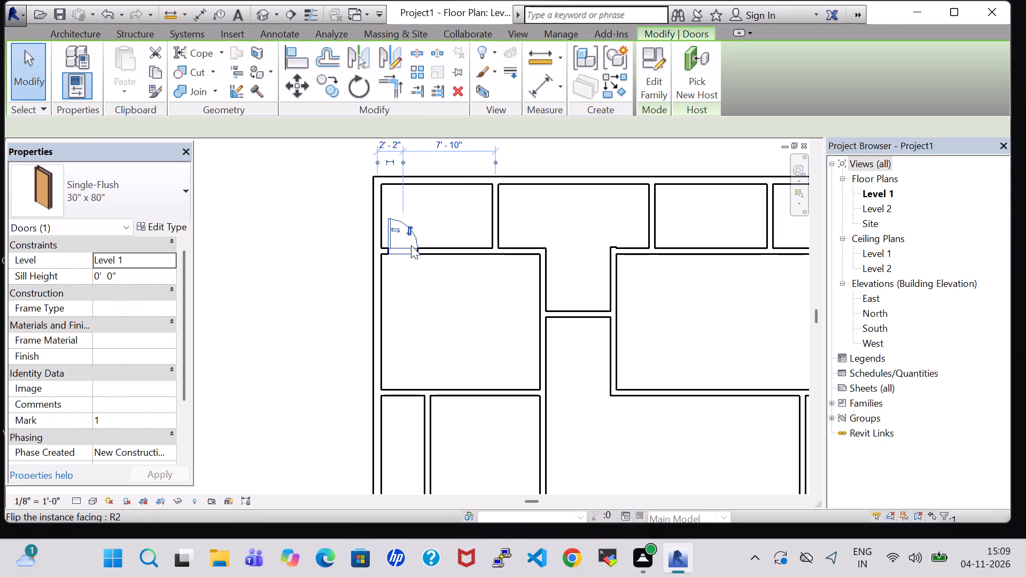
key(Left)
key(Left)
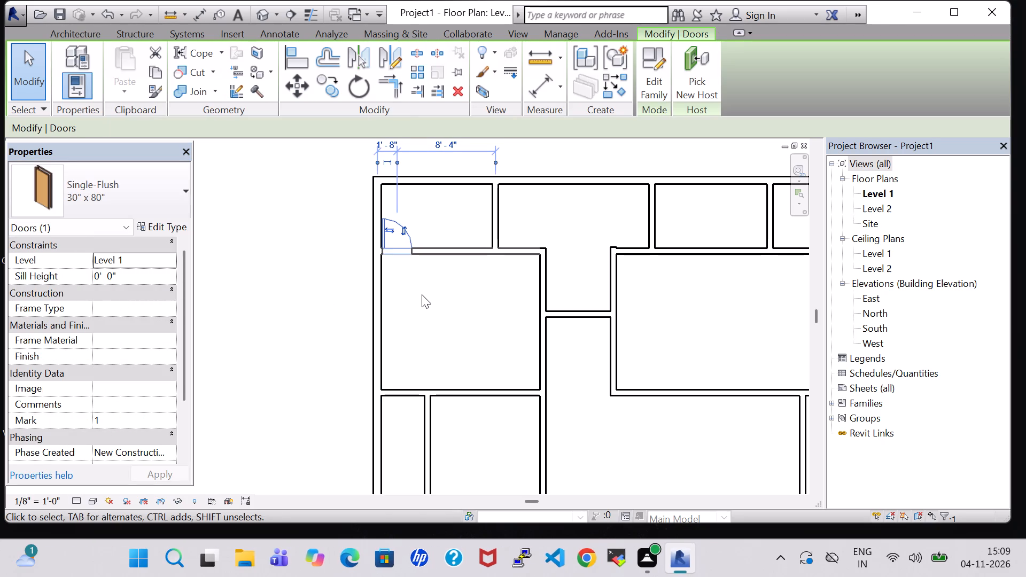
key(Right)
click(421, 293)
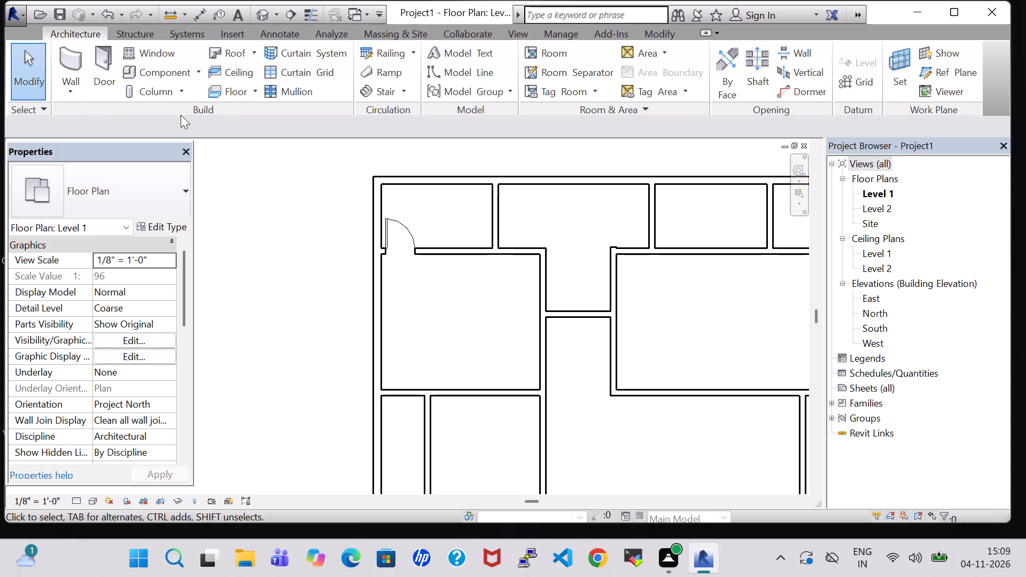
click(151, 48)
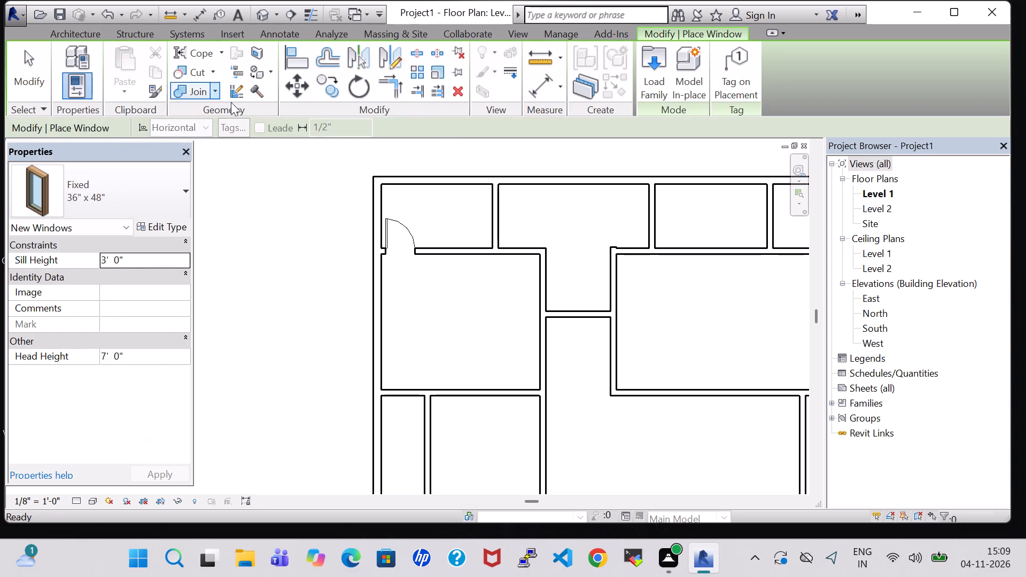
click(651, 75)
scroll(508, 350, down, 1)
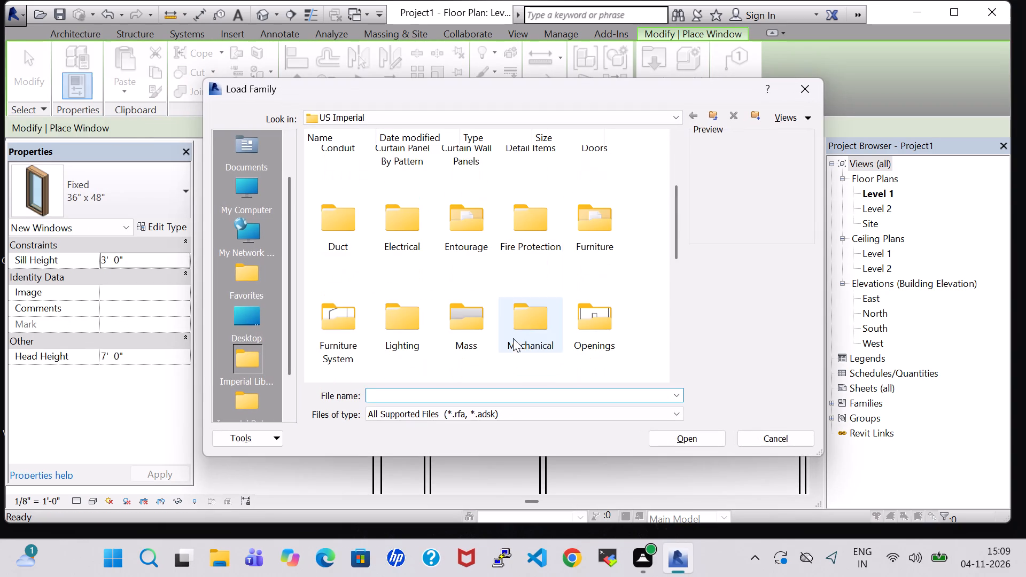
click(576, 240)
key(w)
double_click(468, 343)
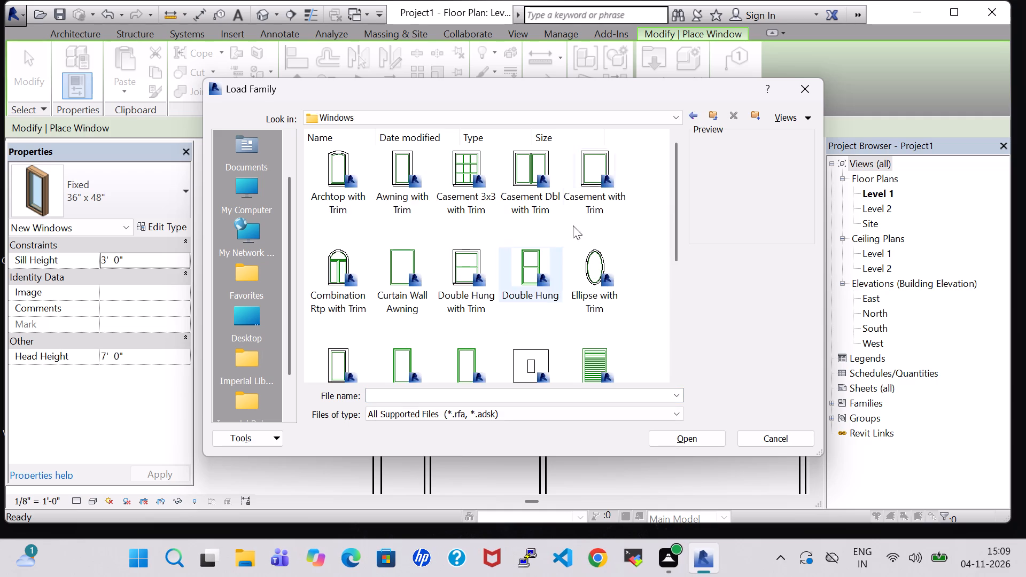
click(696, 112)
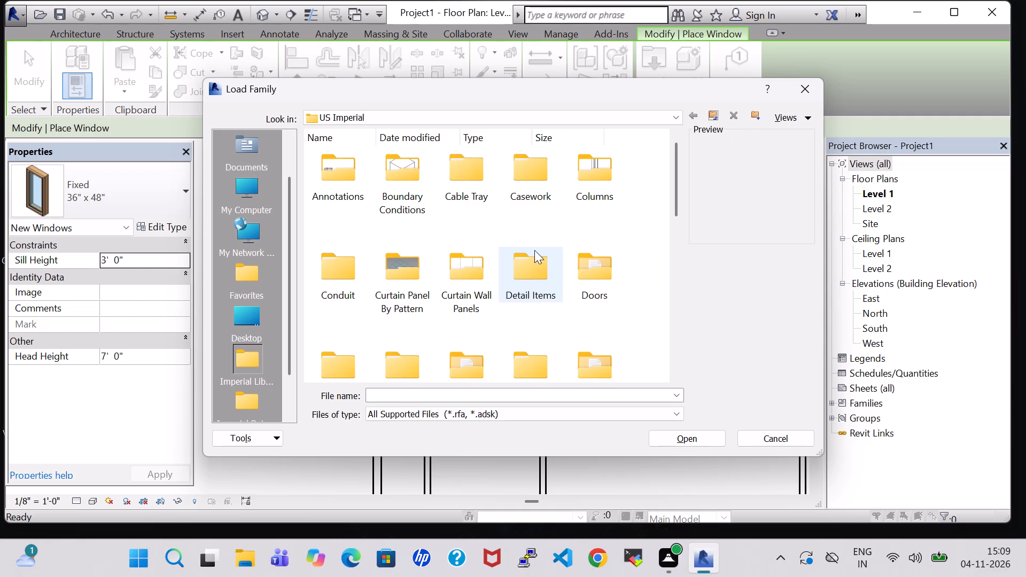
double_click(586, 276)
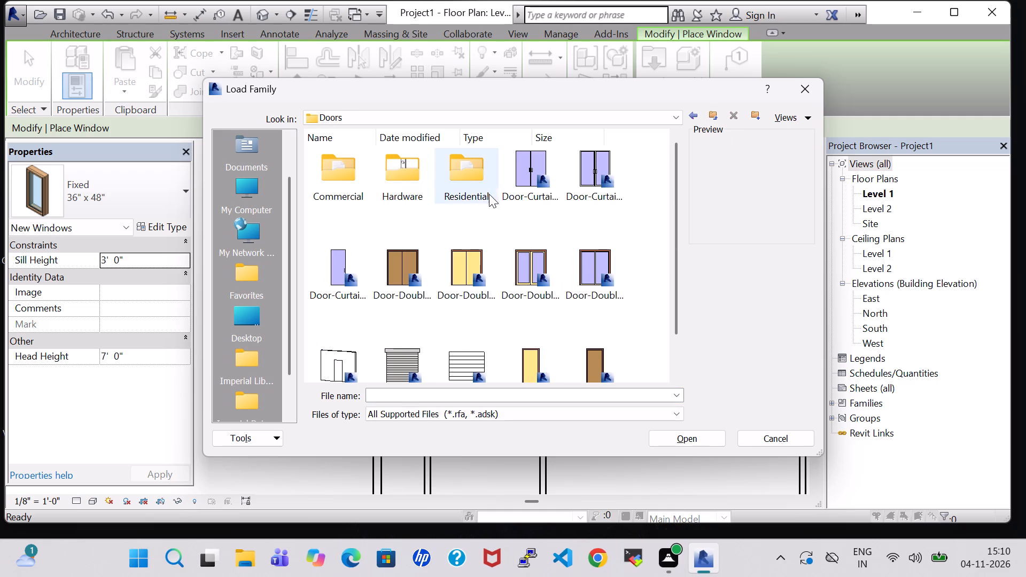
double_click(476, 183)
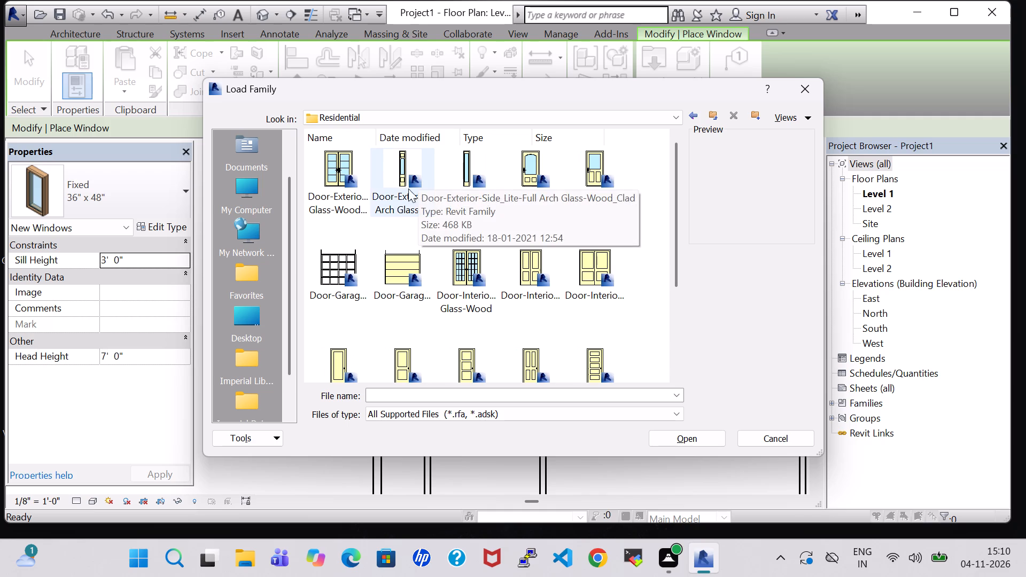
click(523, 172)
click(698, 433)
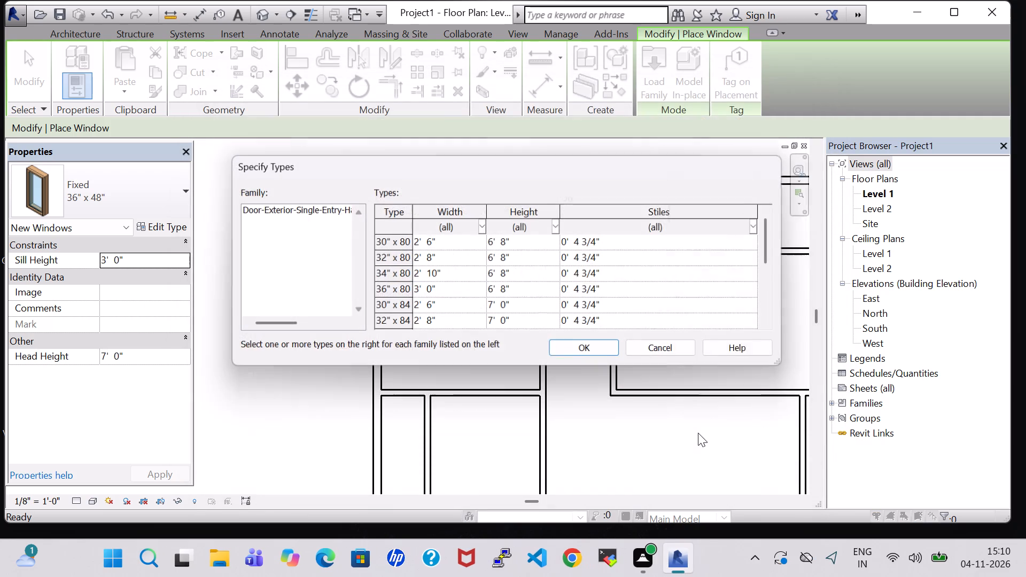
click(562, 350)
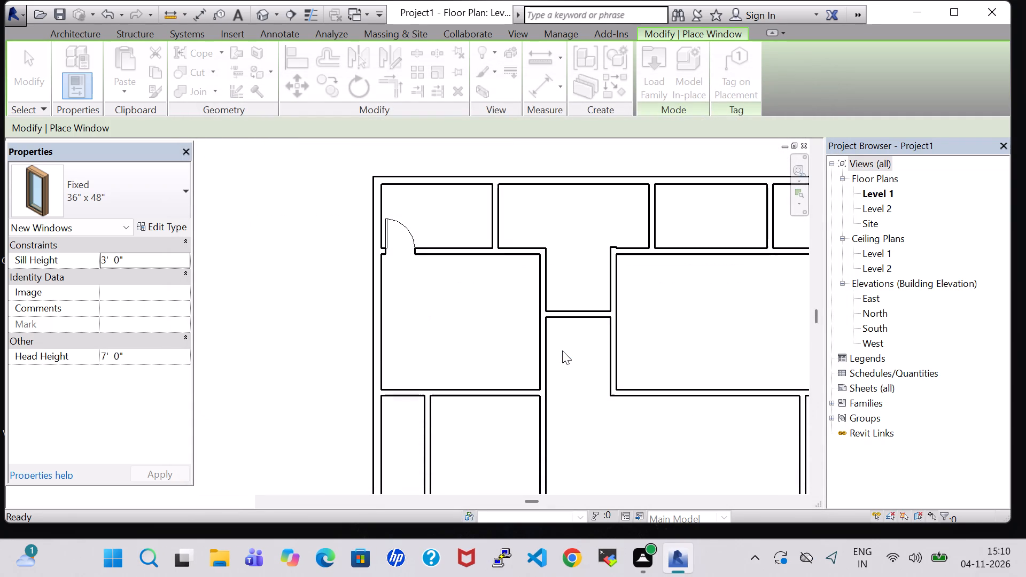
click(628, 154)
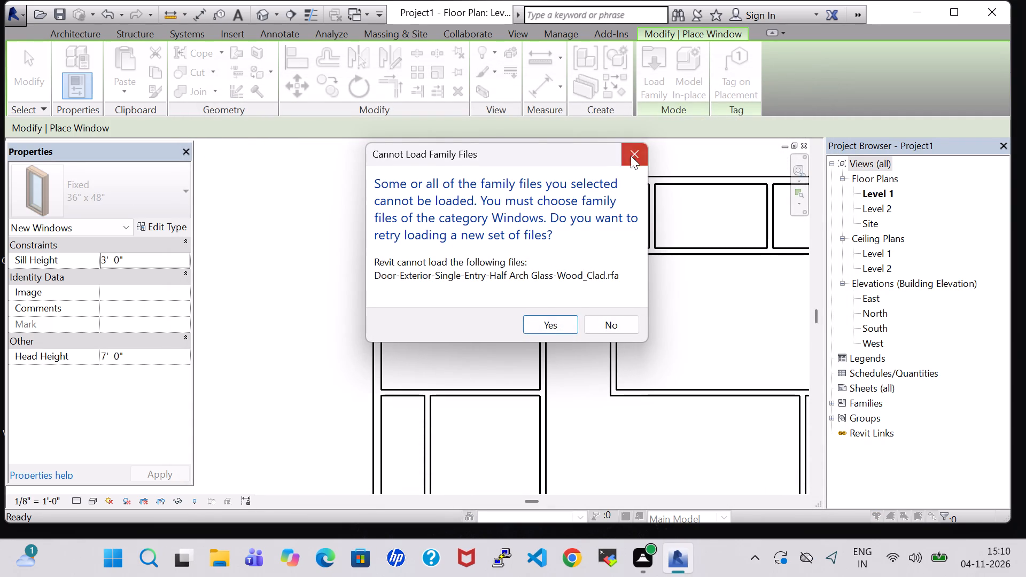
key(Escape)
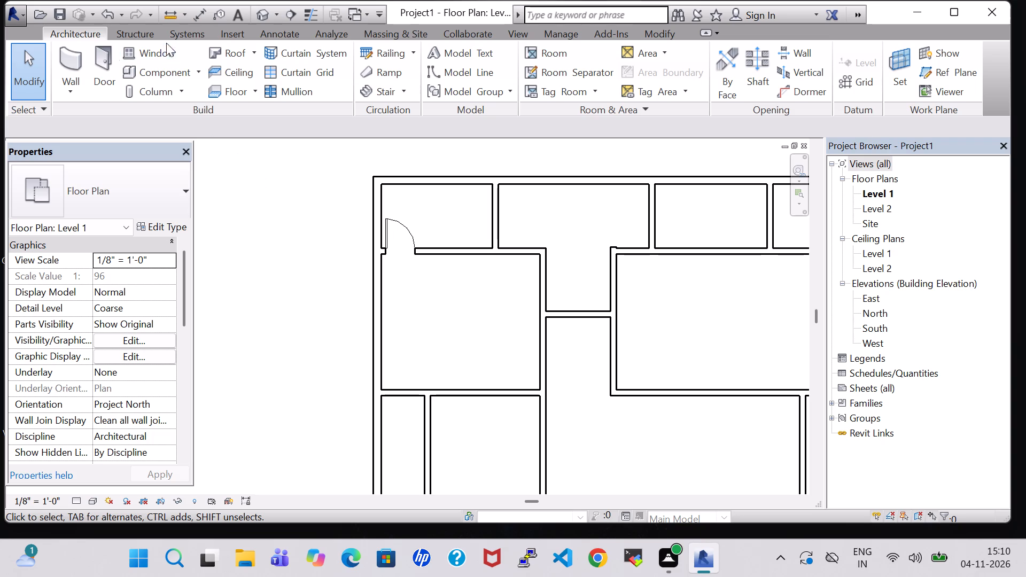
Load the Door-Exterior-Single-Entry-Half Arch Glass-Wood_Clad family from the Residential doors library for door placement.
click(90, 55)
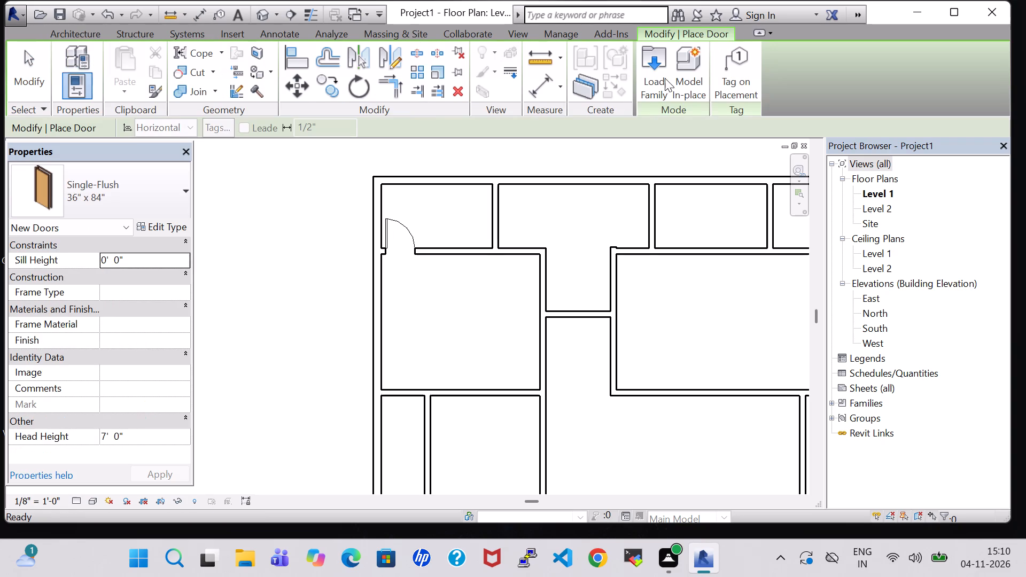
click(668, 72)
double_click(590, 272)
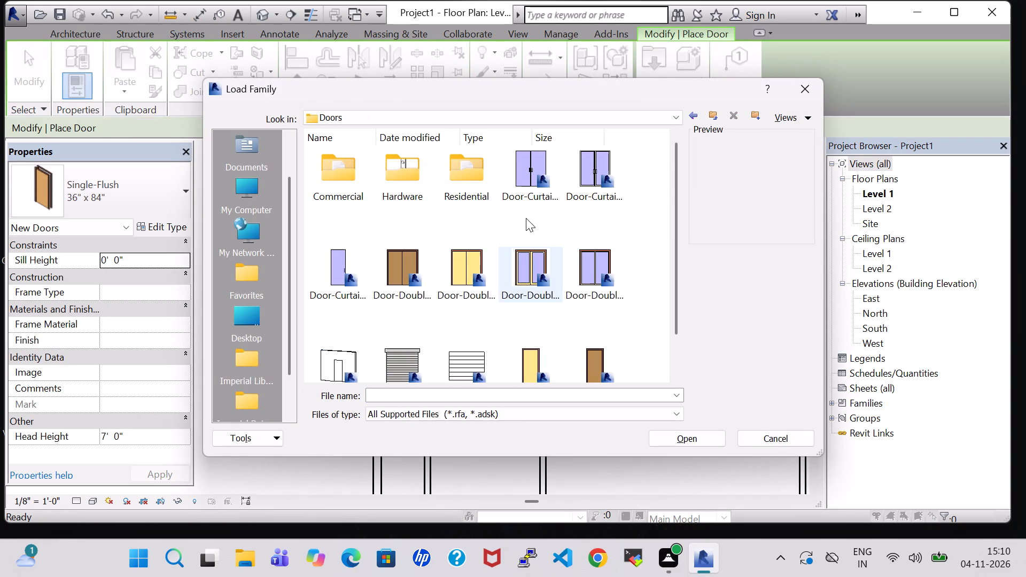
double_click(468, 173)
click(539, 195)
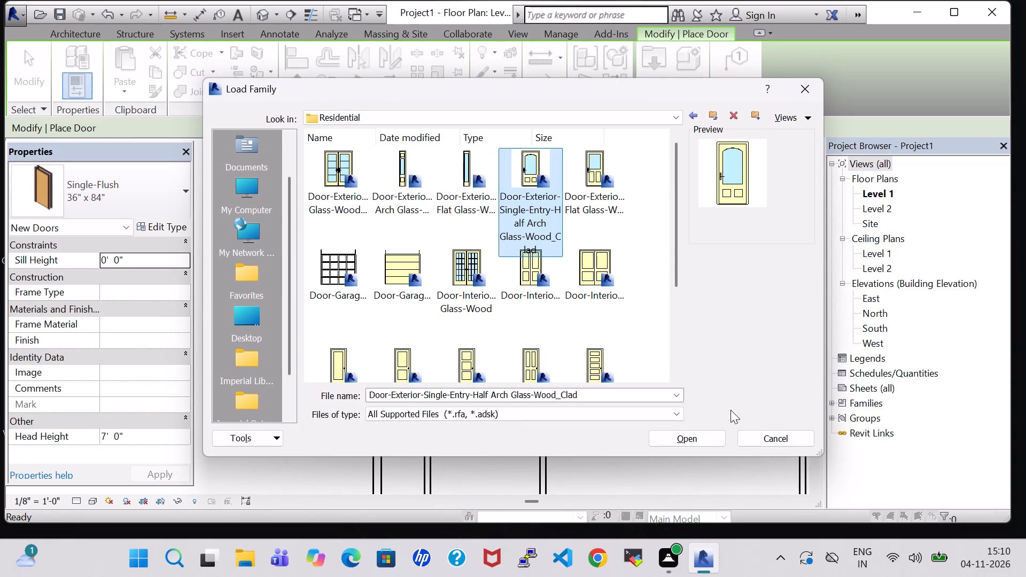
click(701, 438)
click(569, 347)
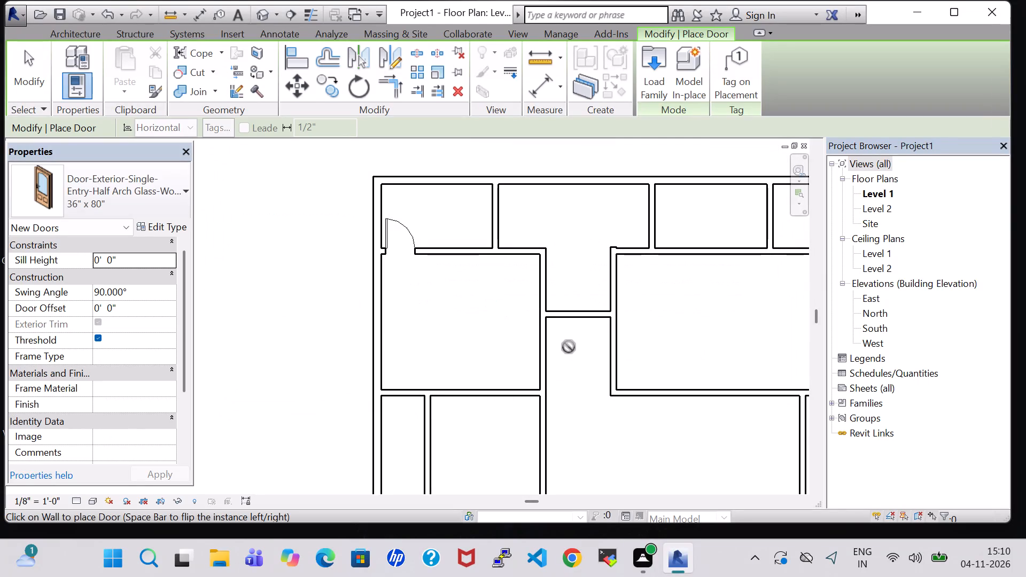
Place facing 36" x 80" half-arch glass doors in both passage walls, swinging into the large rooms, about 2'-3" above the rooms' lower partitions.
click(536, 366)
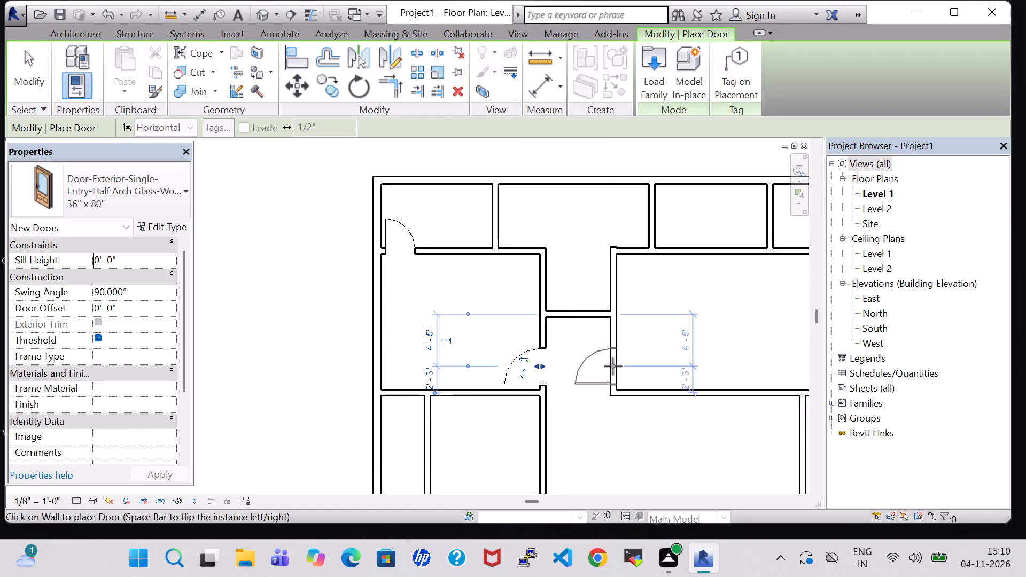
key(space)
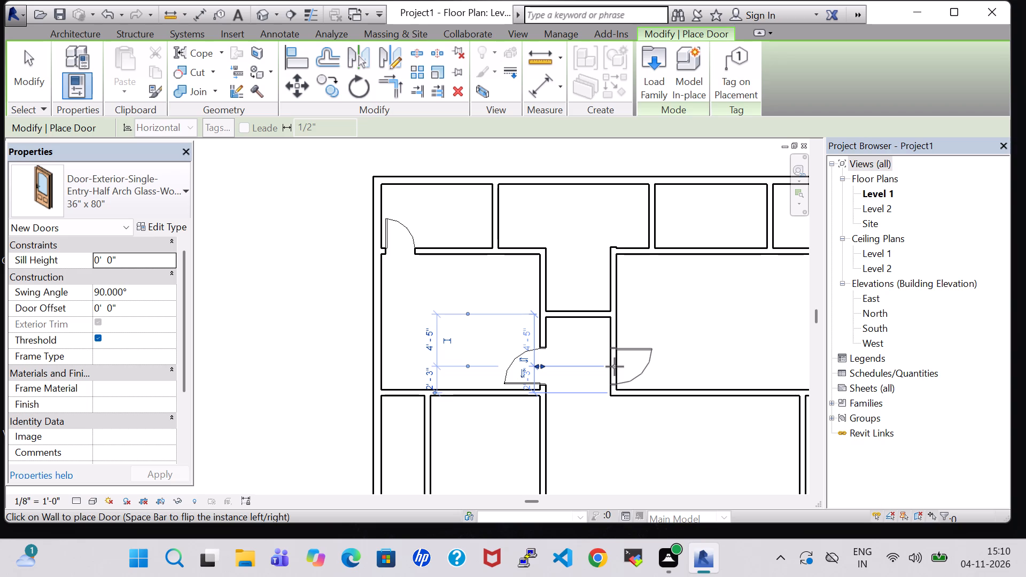
click(615, 367)
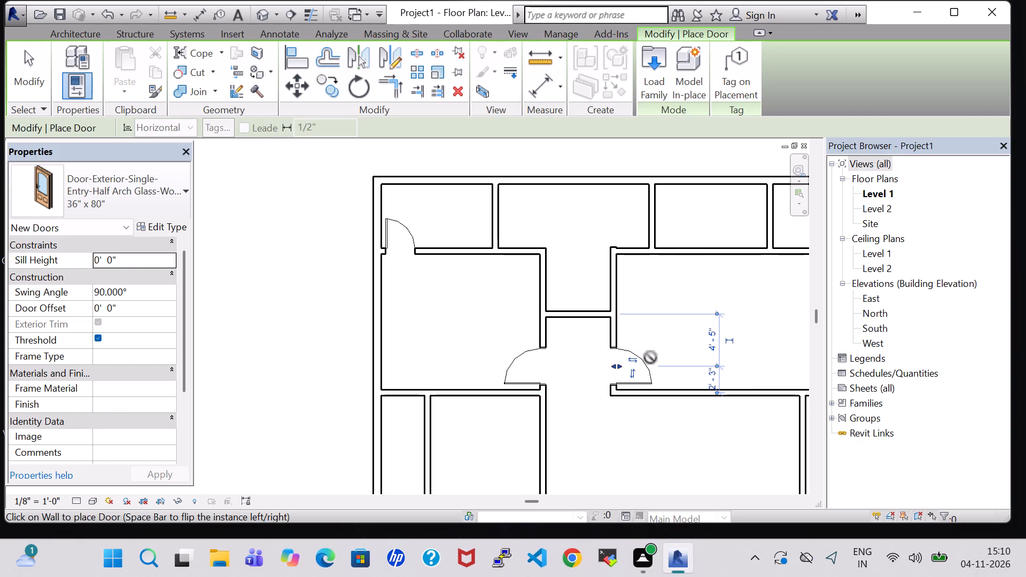
key(Escape)
key(Escape)
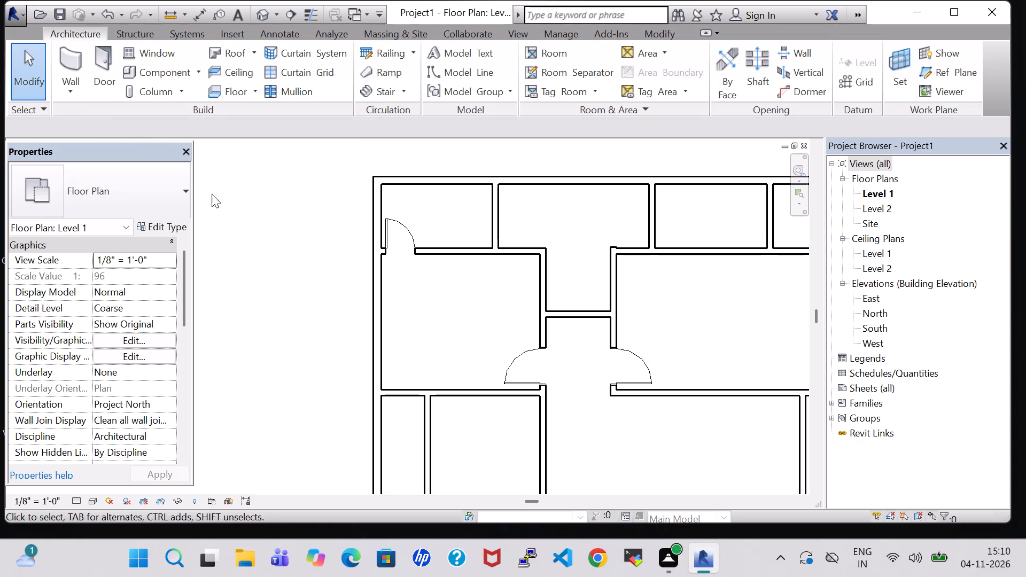
Place a flipped Single-Flush 34" x 84" door in the passage's short cross wall, centred about 1'-10" from the right-hand passage wall.
click(110, 67)
click(128, 206)
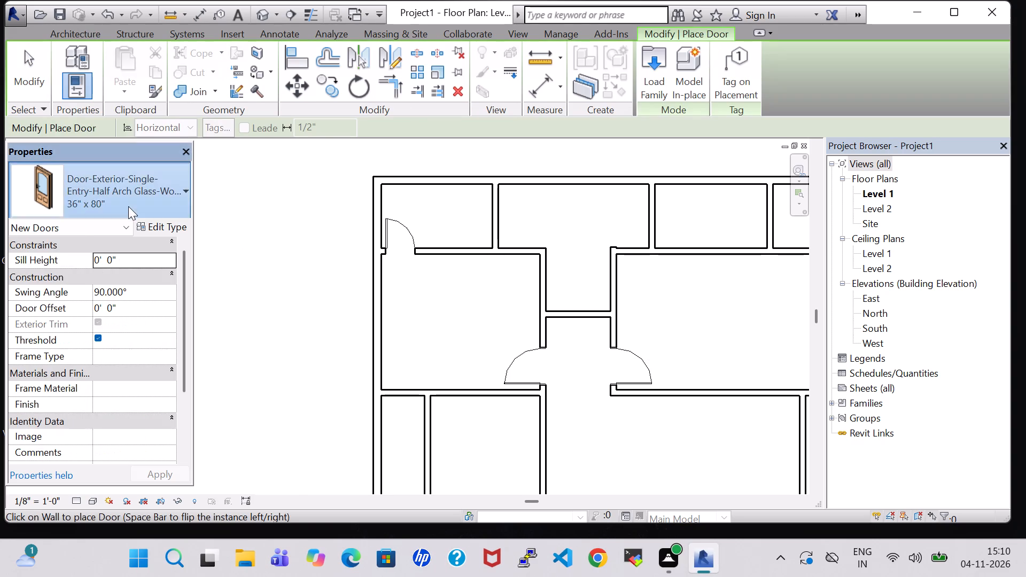
click(125, 407)
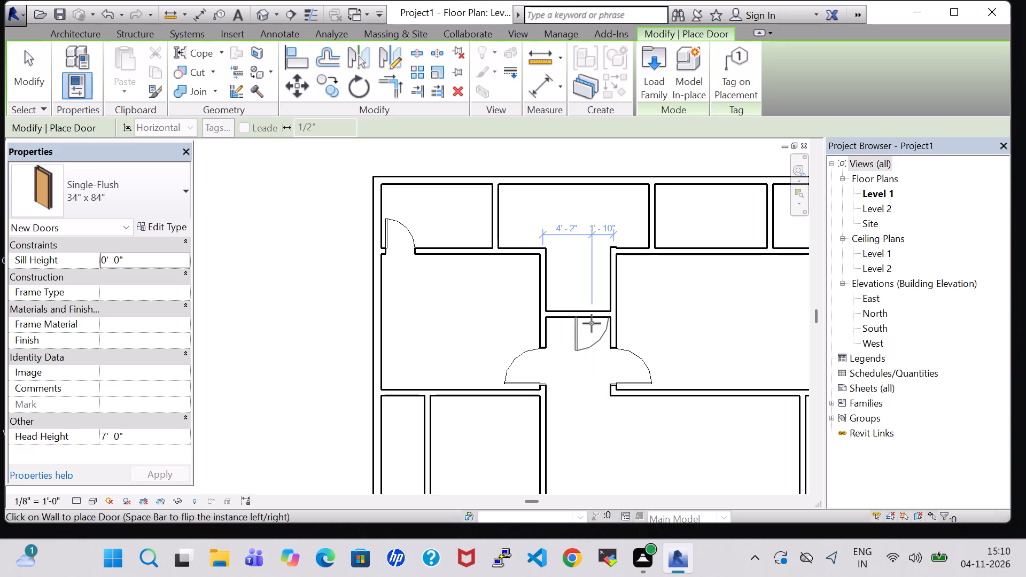
key(space)
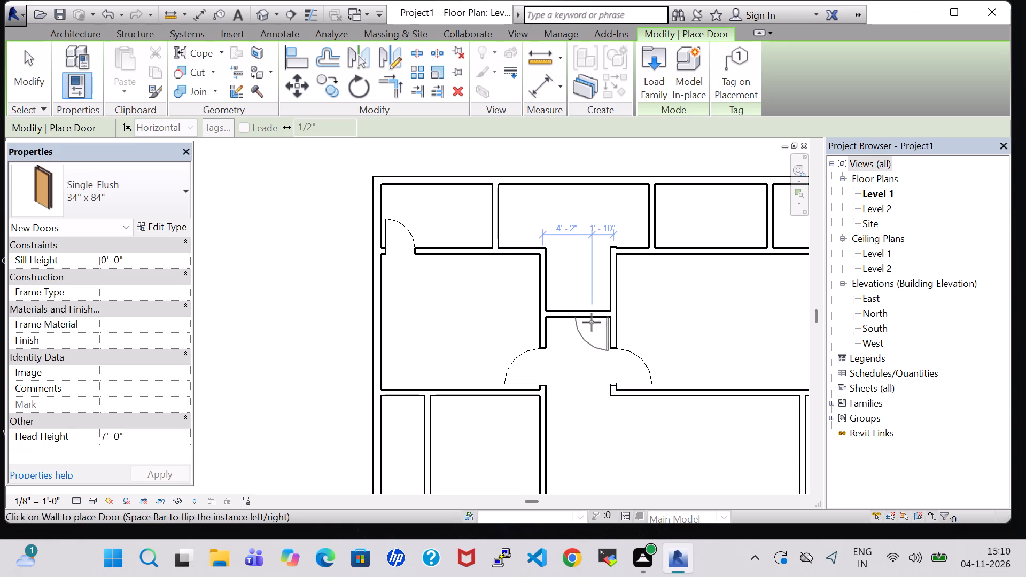
click(592, 322)
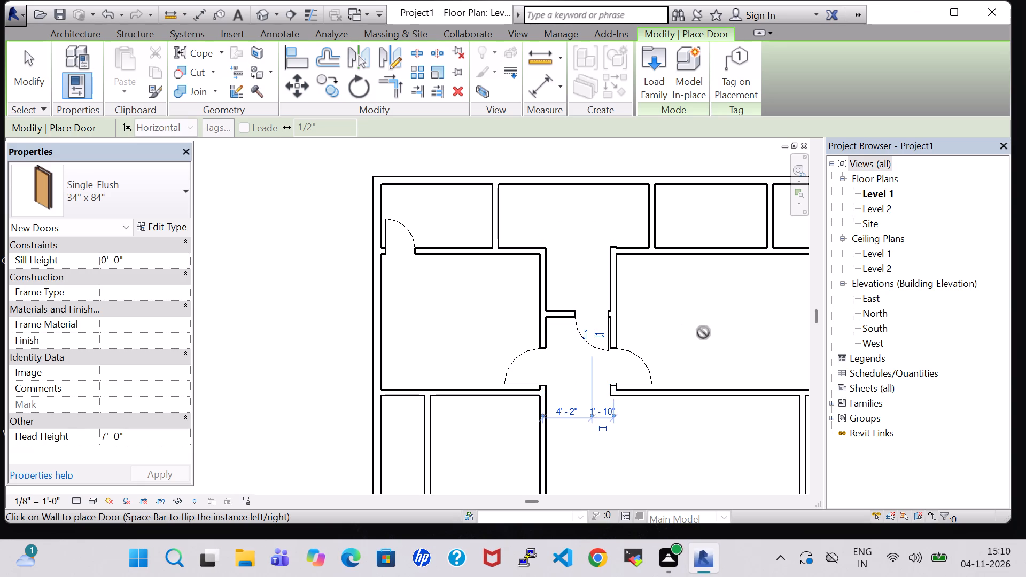
key(Escape)
key(Escape)
Move the passage's short cross wall, together with its door, slightly up toward the top row of rooms.
click(556, 312)
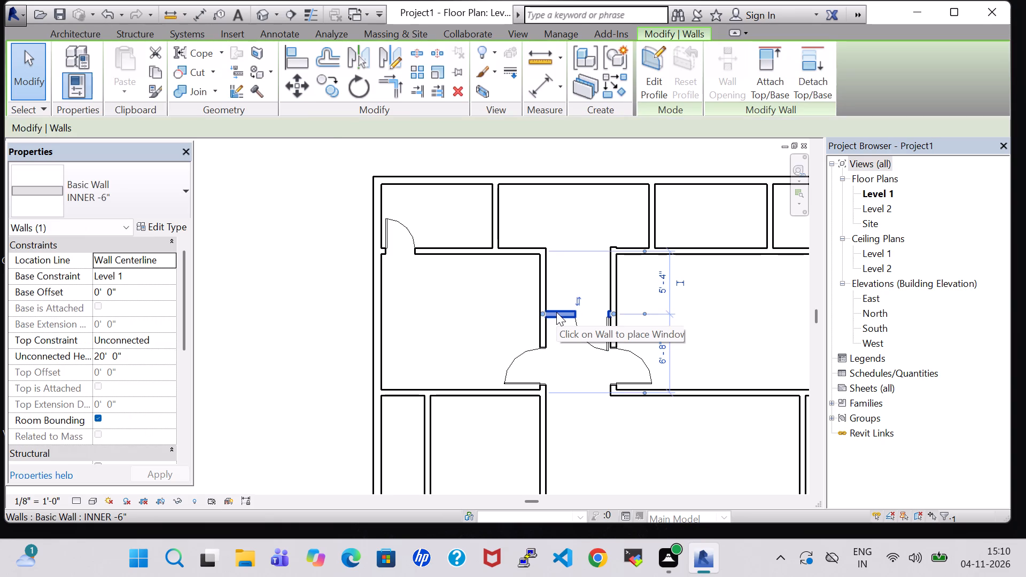
key(Up)
key(Up)
key(Up)
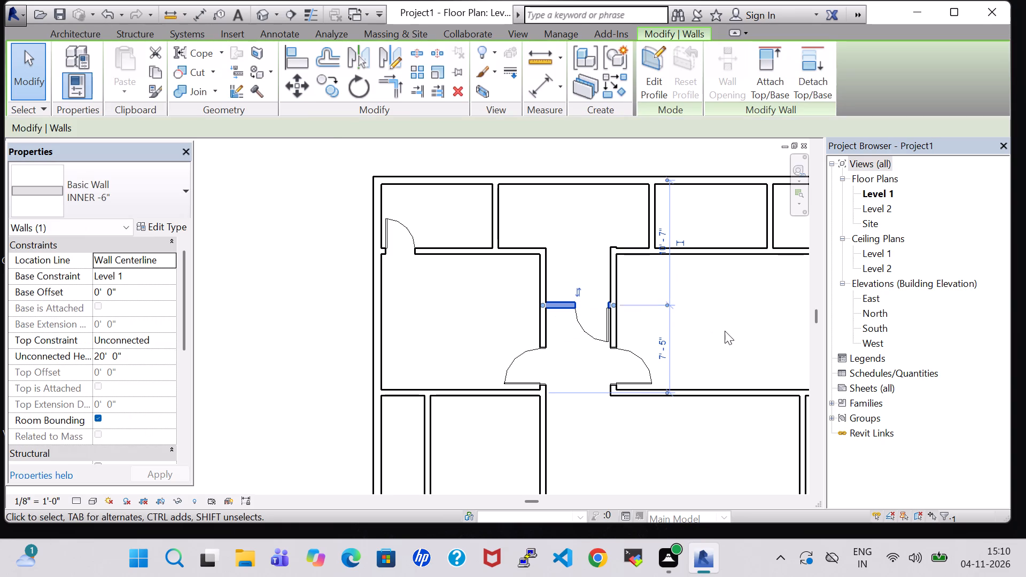
key(Up)
click(725, 331)
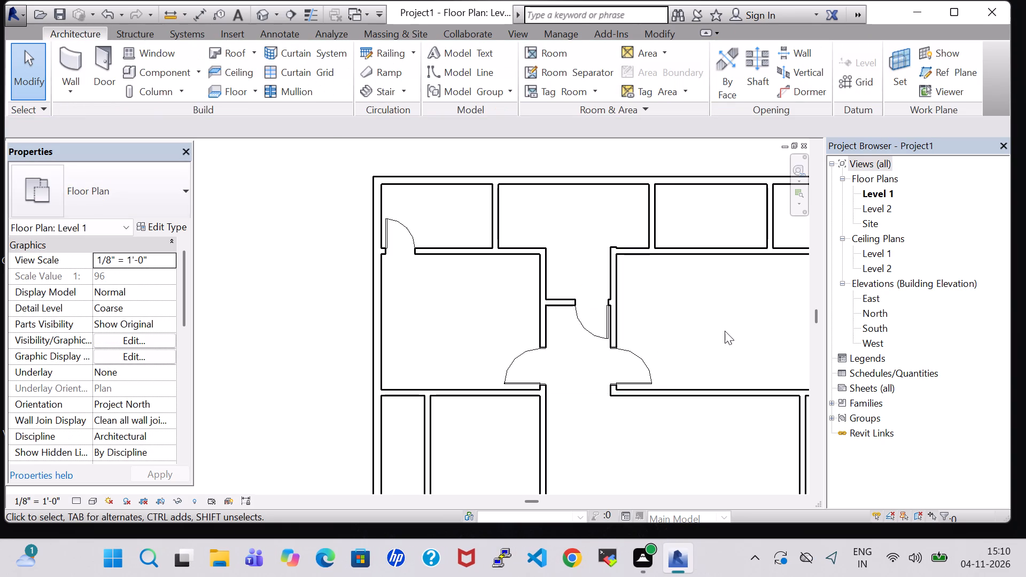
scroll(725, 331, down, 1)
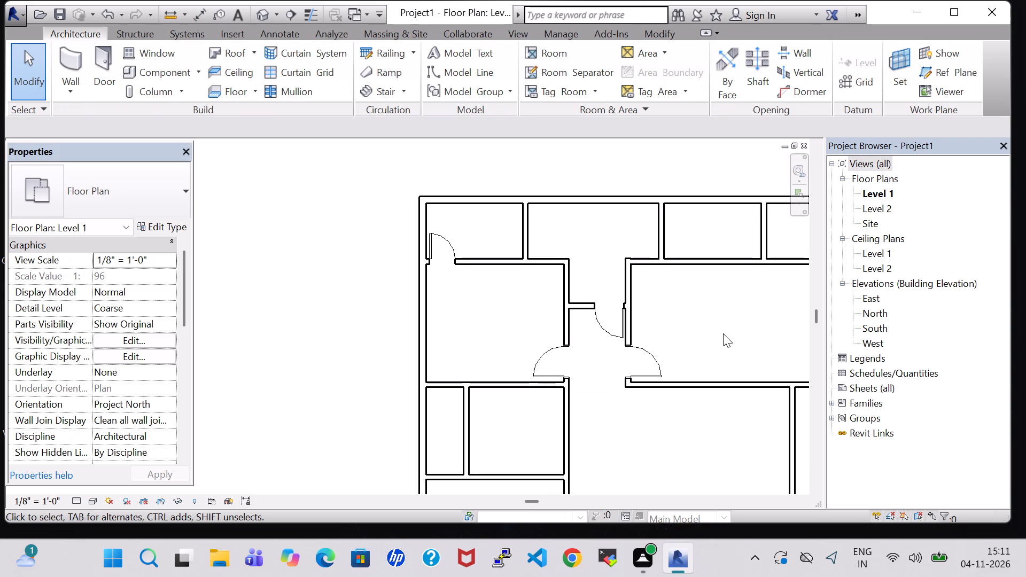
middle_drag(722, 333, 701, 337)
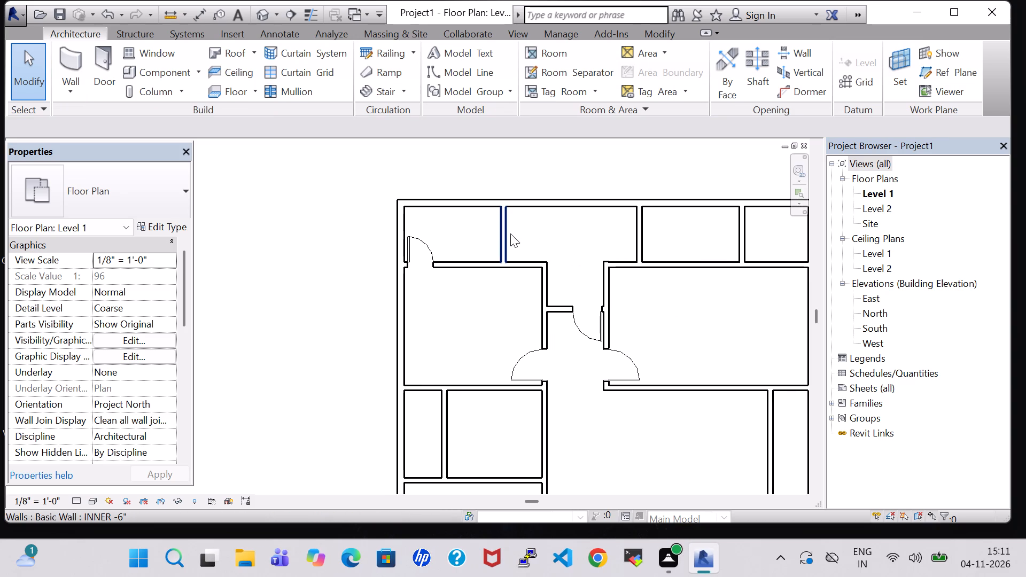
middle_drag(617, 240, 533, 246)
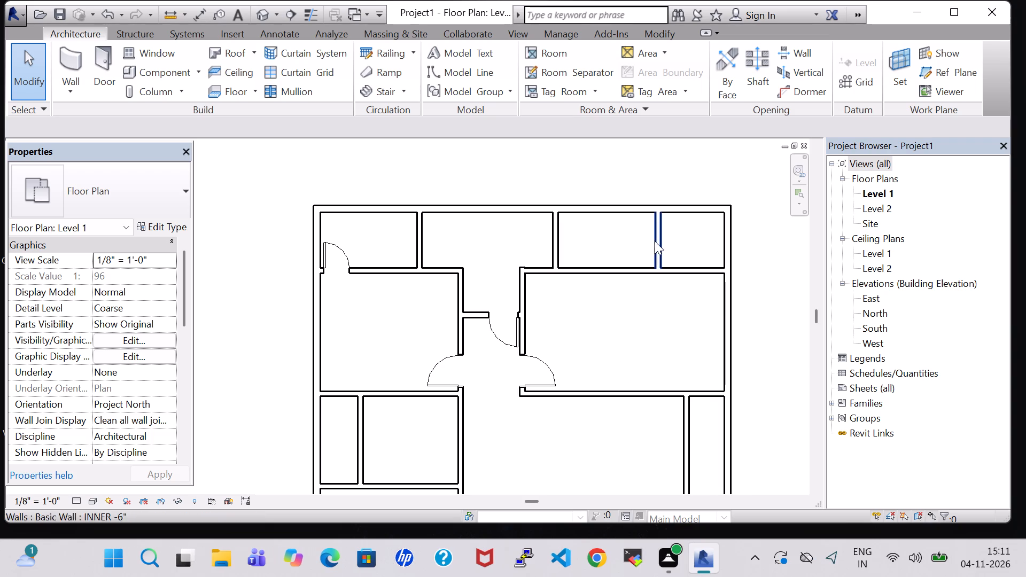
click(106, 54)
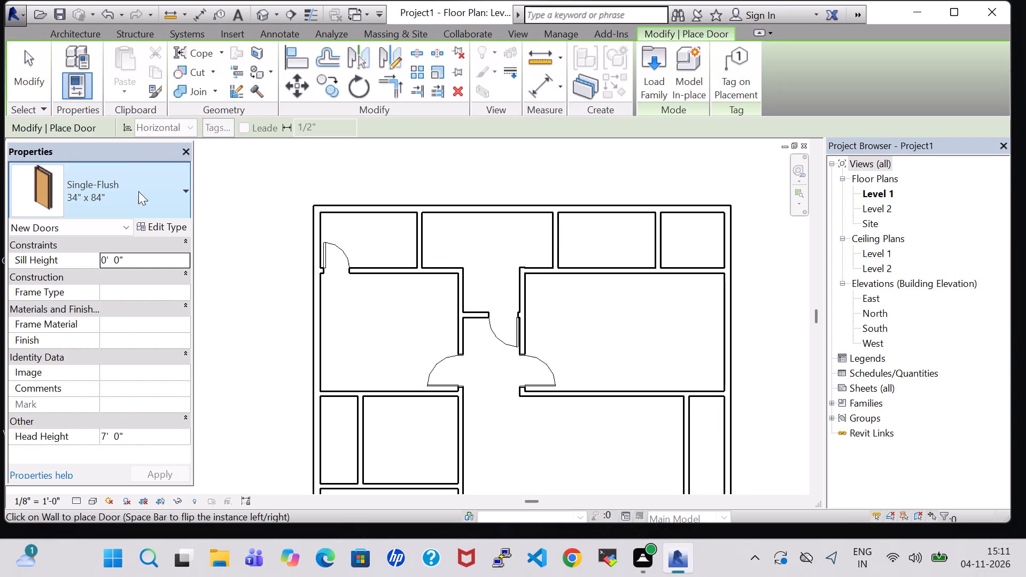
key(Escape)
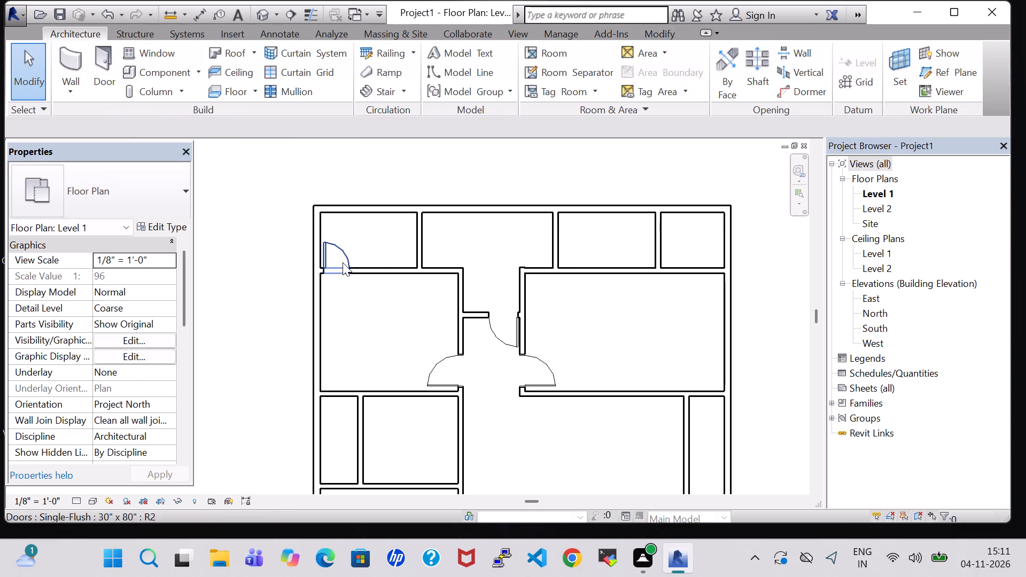
Place a flipped Single-Flush 30" x 80" door in the partition between the two right-hand top-row rooms, swinging into the left one.
click(343, 262)
click(66, 33)
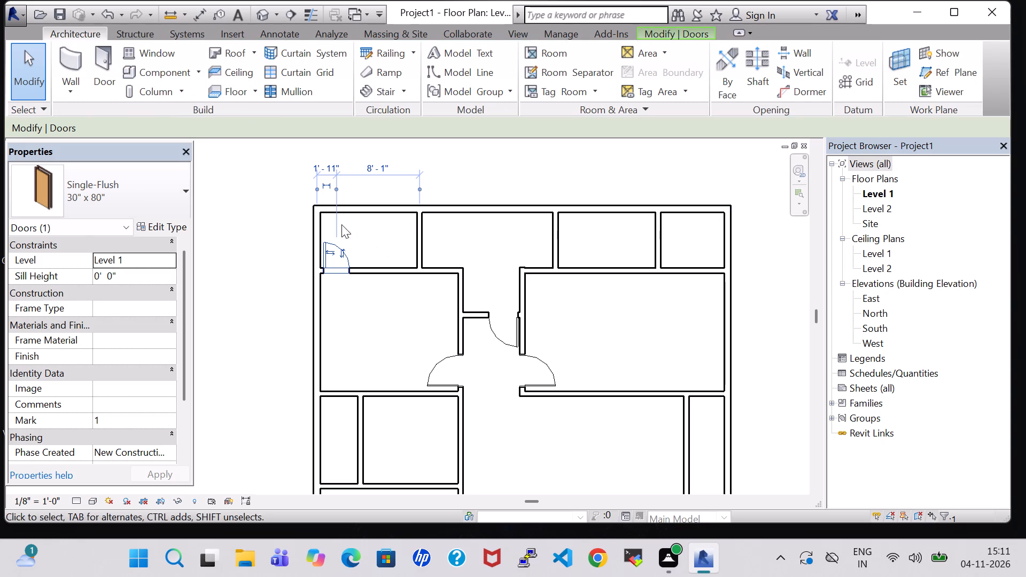
click(236, 258)
click(106, 50)
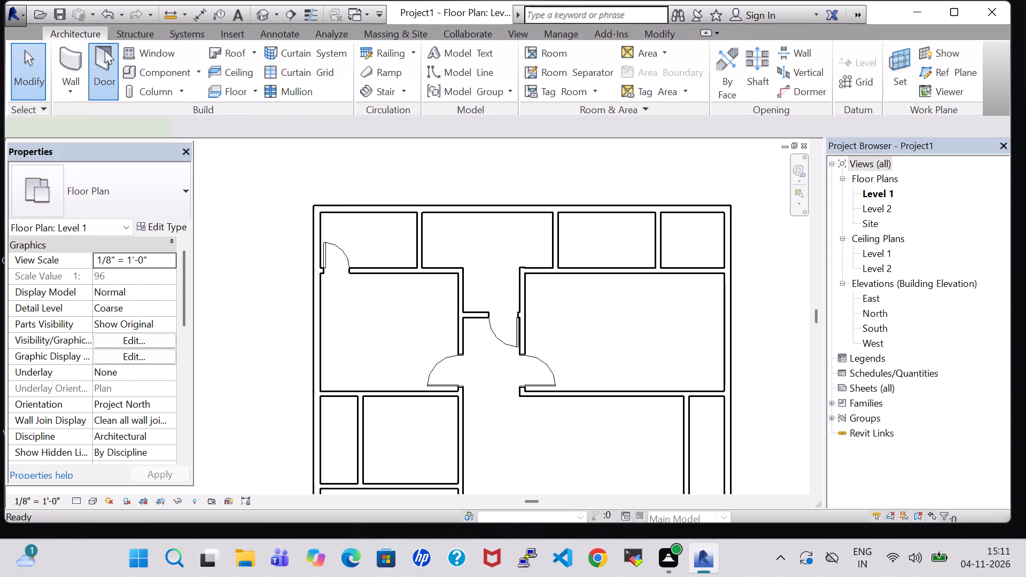
click(106, 193)
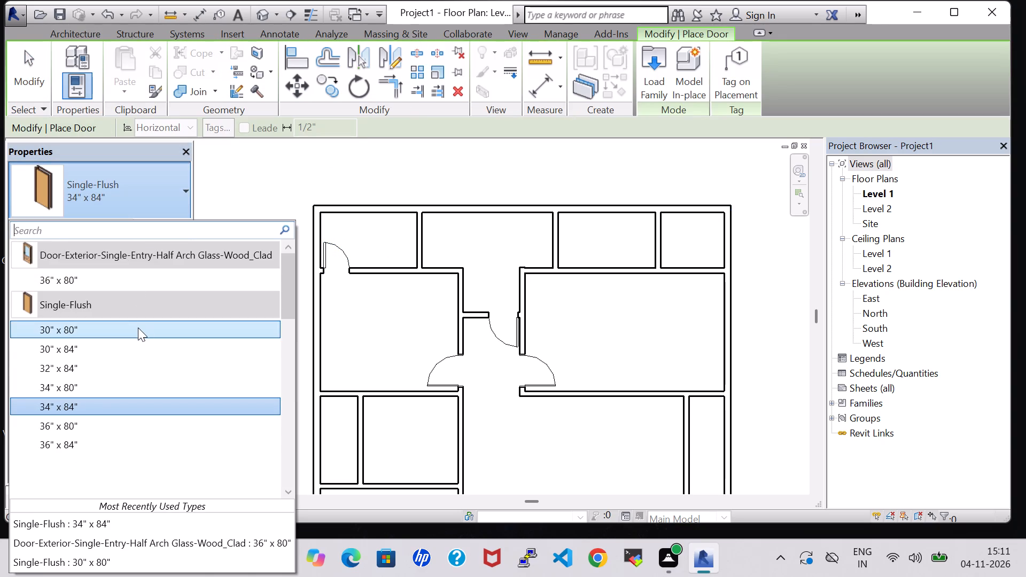
click(138, 328)
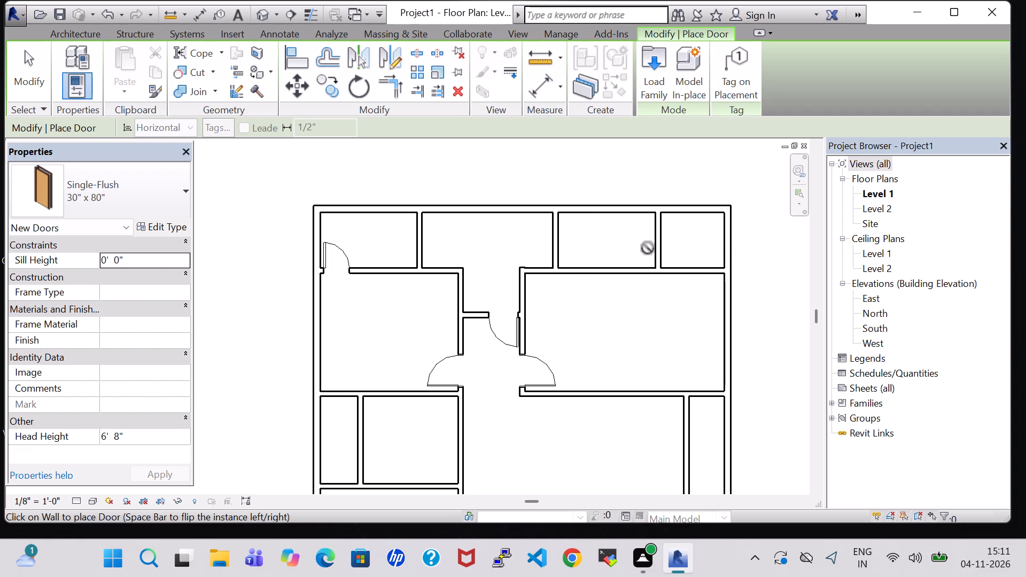
key(space)
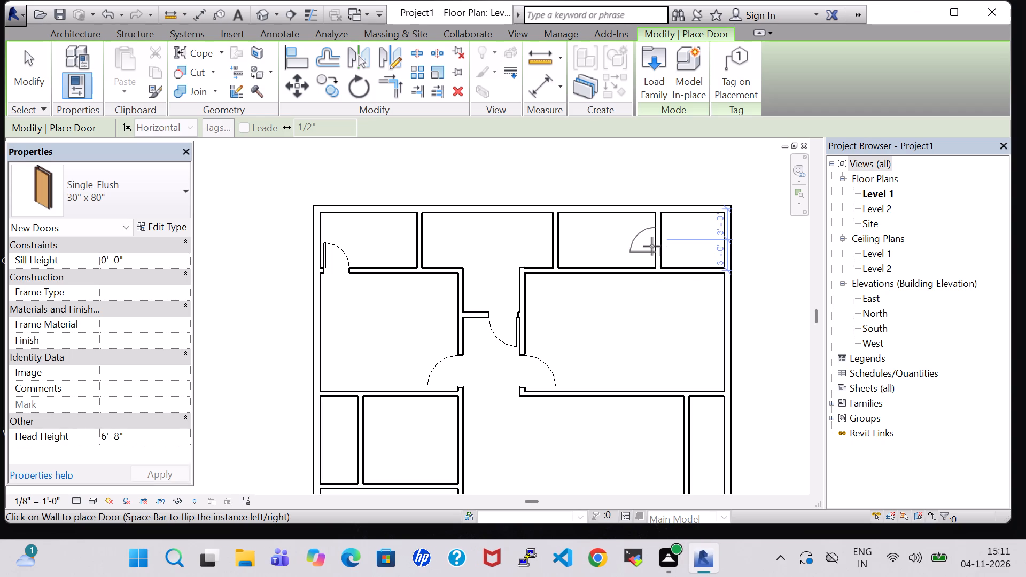
click(651, 250)
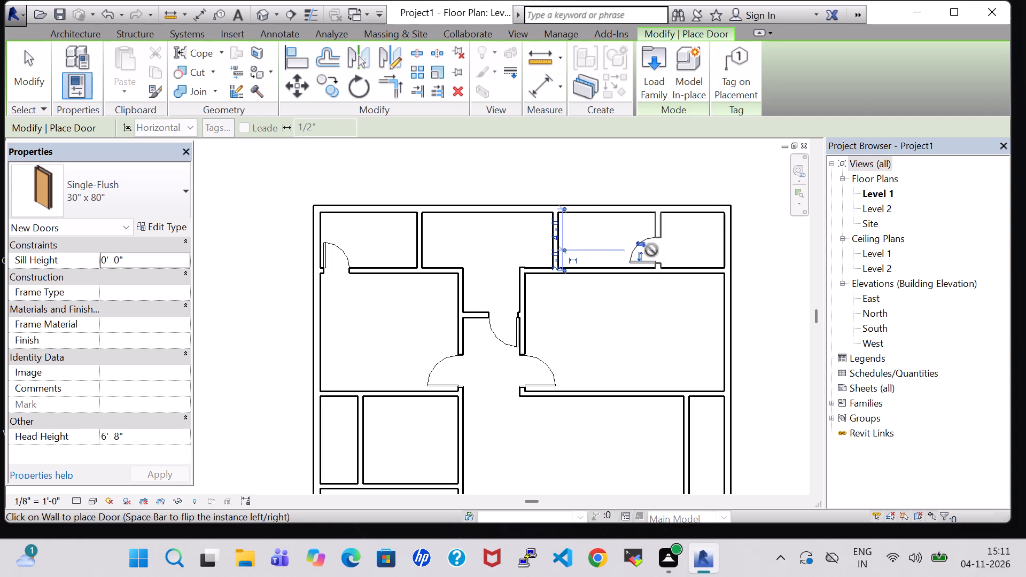
key(Escape)
key(Escape)
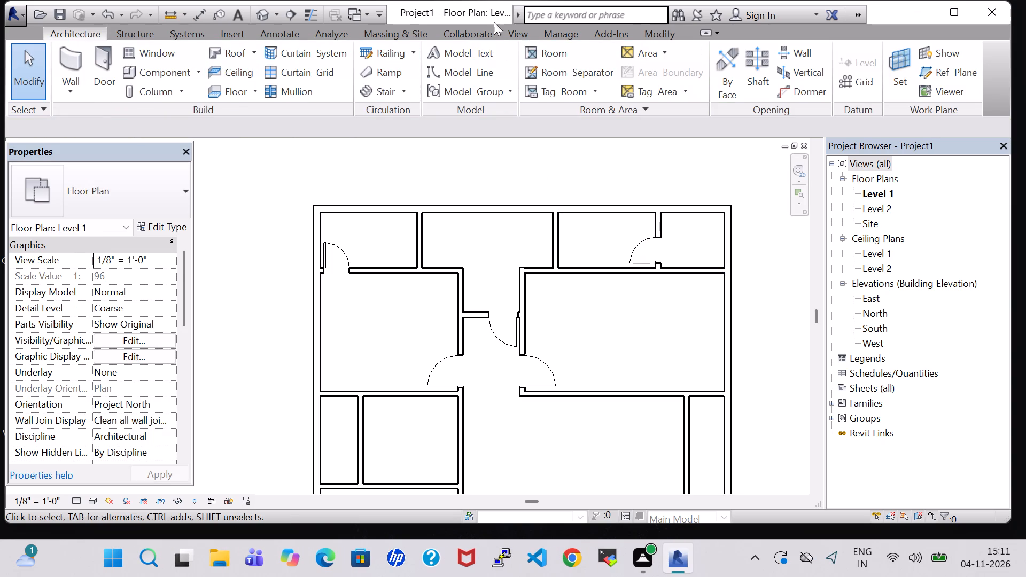
Split the wall below the top-right corner room about 5'-6" and 1'-8" from the right exterior wall, and delete the segment between.
click(664, 40)
click(422, 56)
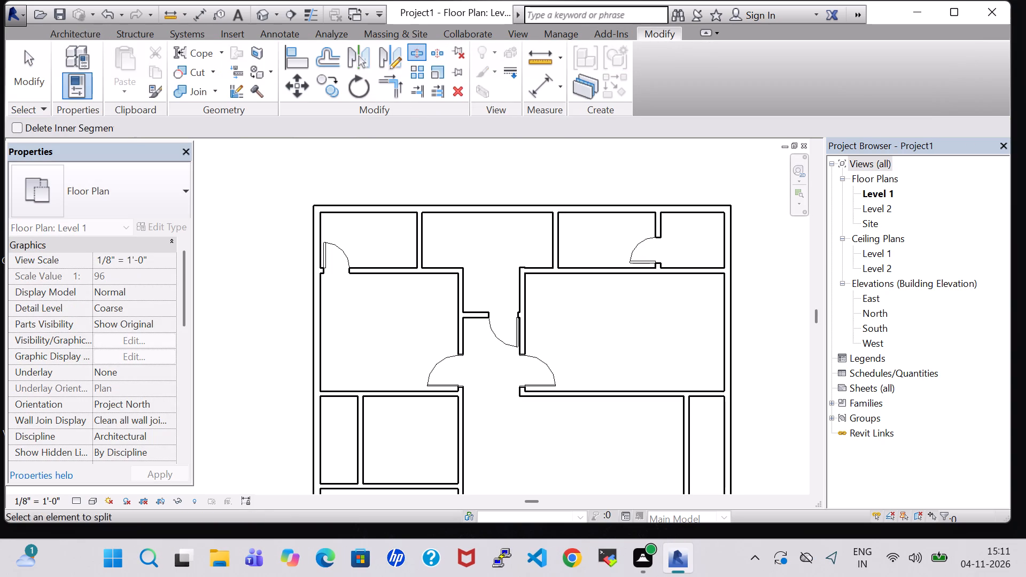
click(671, 269)
click(710, 268)
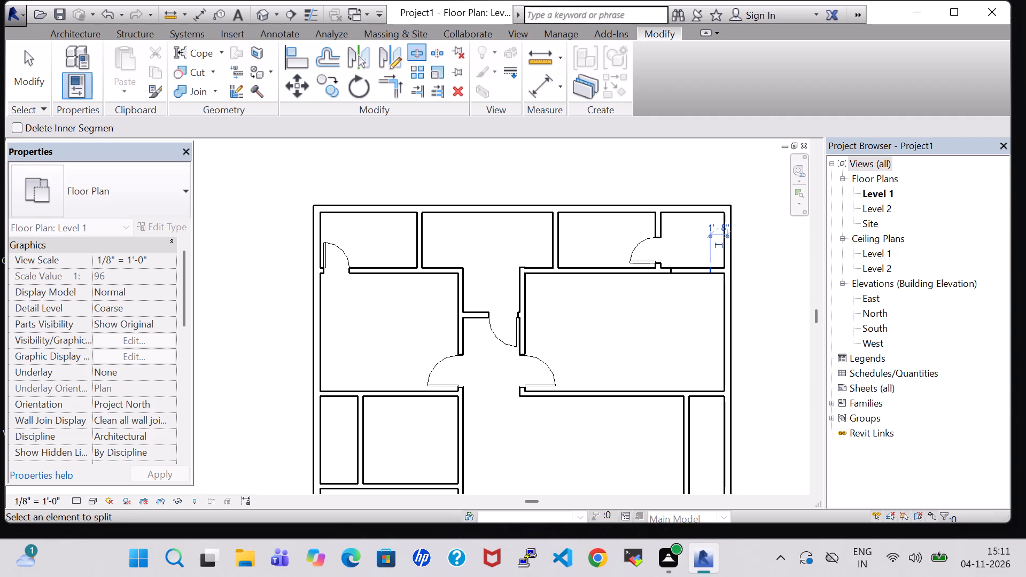
key(Escape)
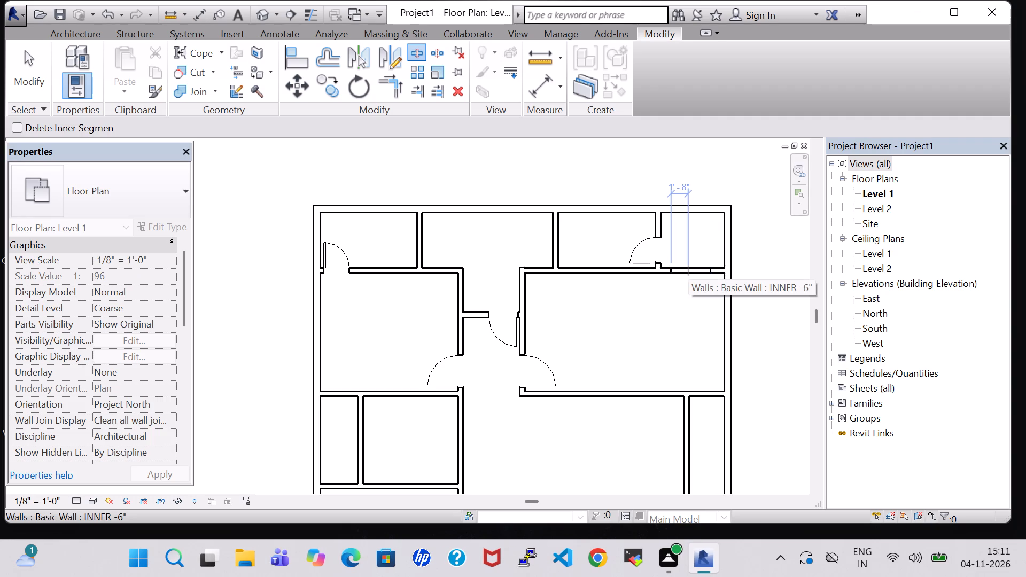
key(Escape)
click(688, 270)
key(Delete)
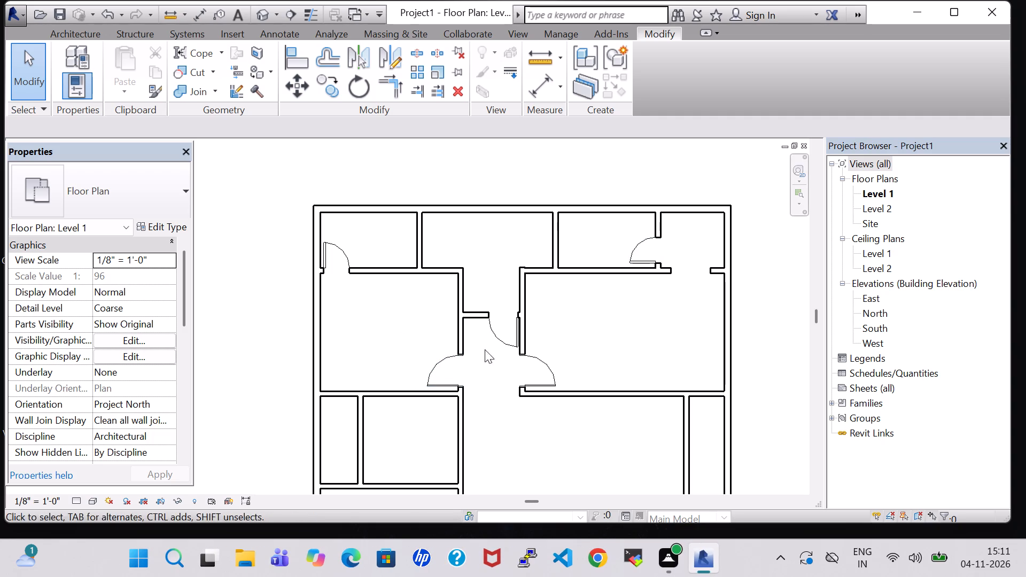
Nudge the 34" x 84" door in the passage's cross wall left, to about 2'-2" from the right-hand passage wall.
click(513, 333)
key(Left)
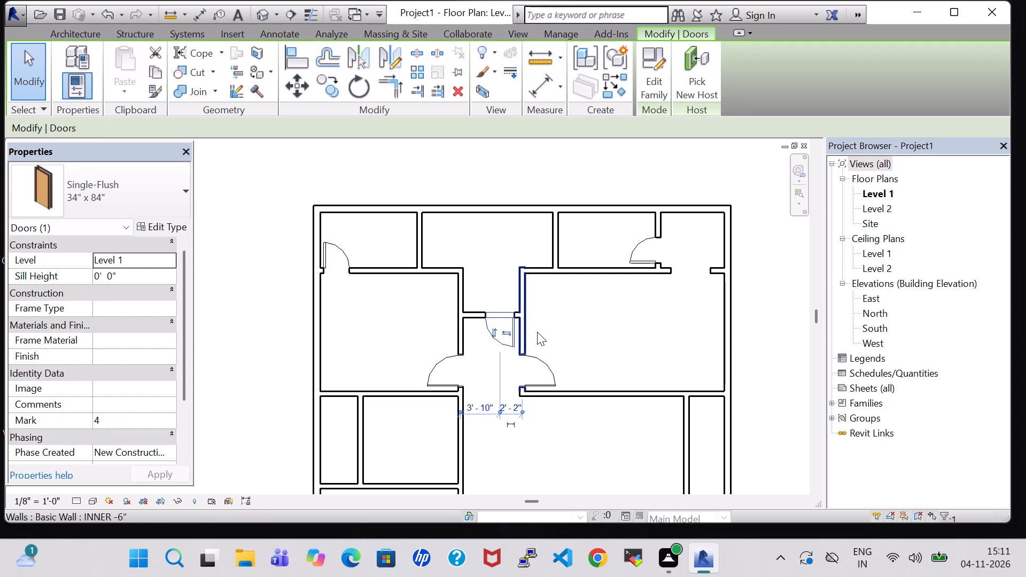
click(583, 318)
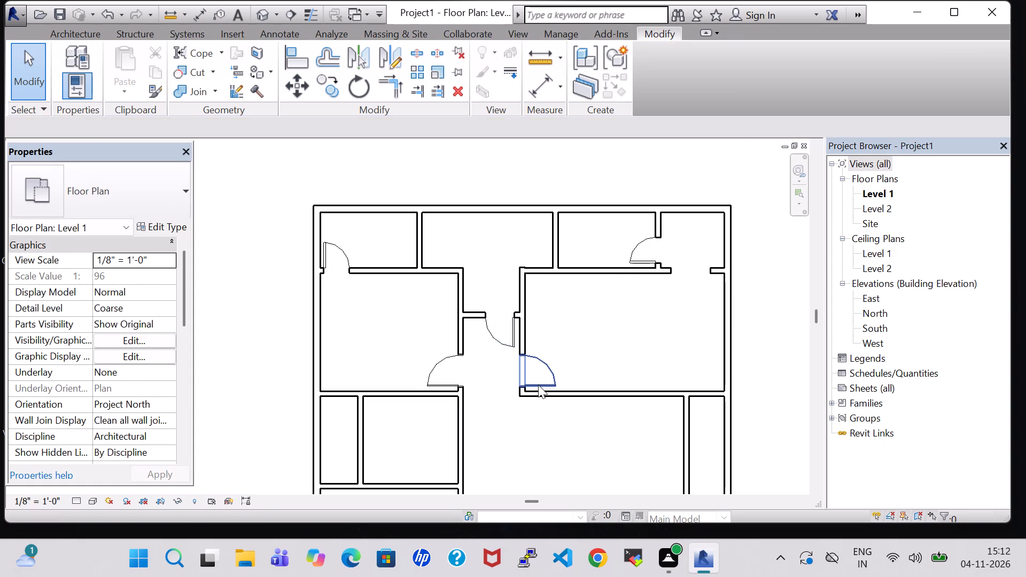
Place a 36" x 80" half-arch glass door into the small room below the left large room, centred about 2'-2" above its lower wall.
middle_drag(538, 385, 550, 258)
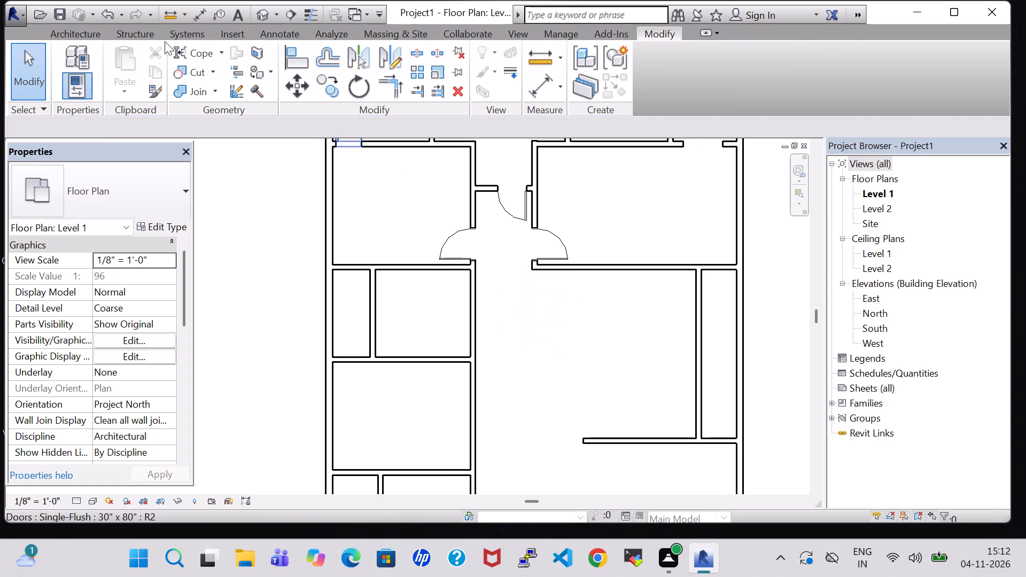
click(69, 27)
click(91, 55)
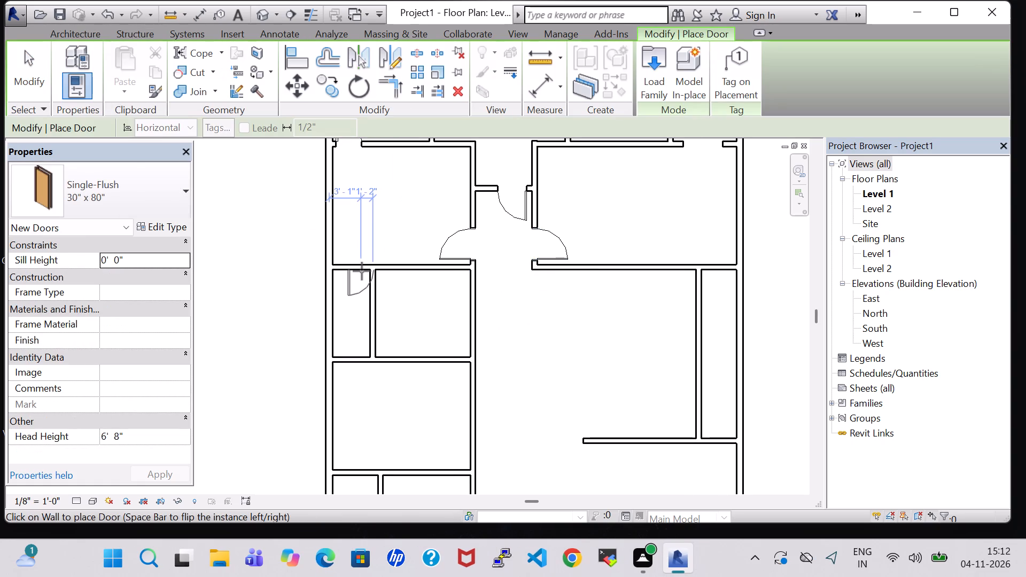
click(142, 184)
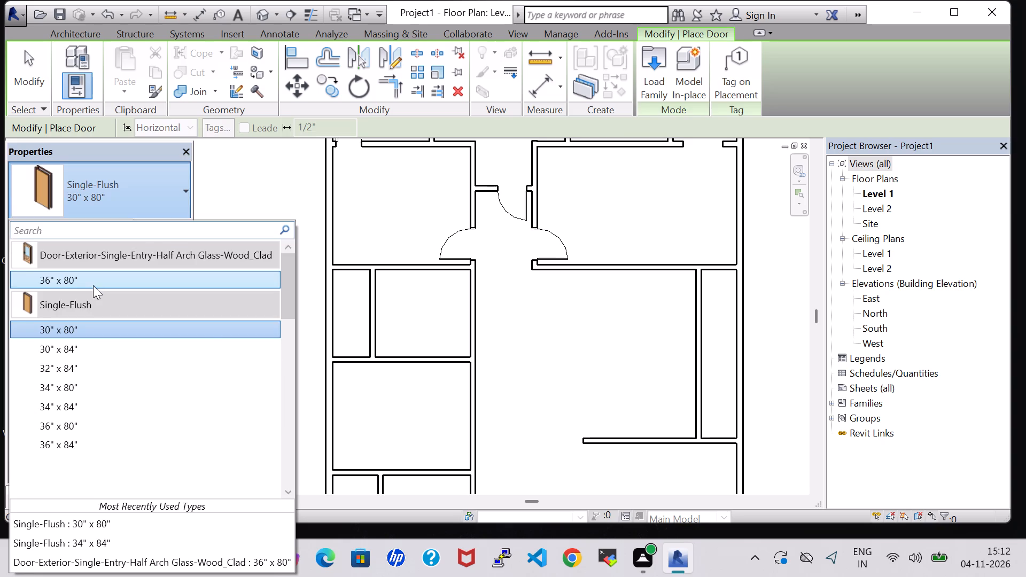
click(93, 285)
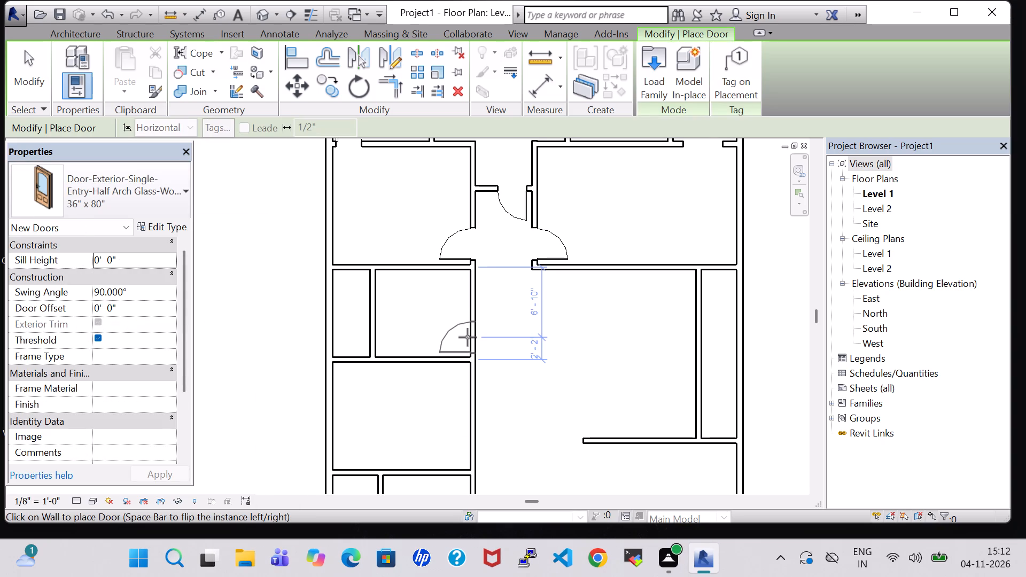
click(468, 337)
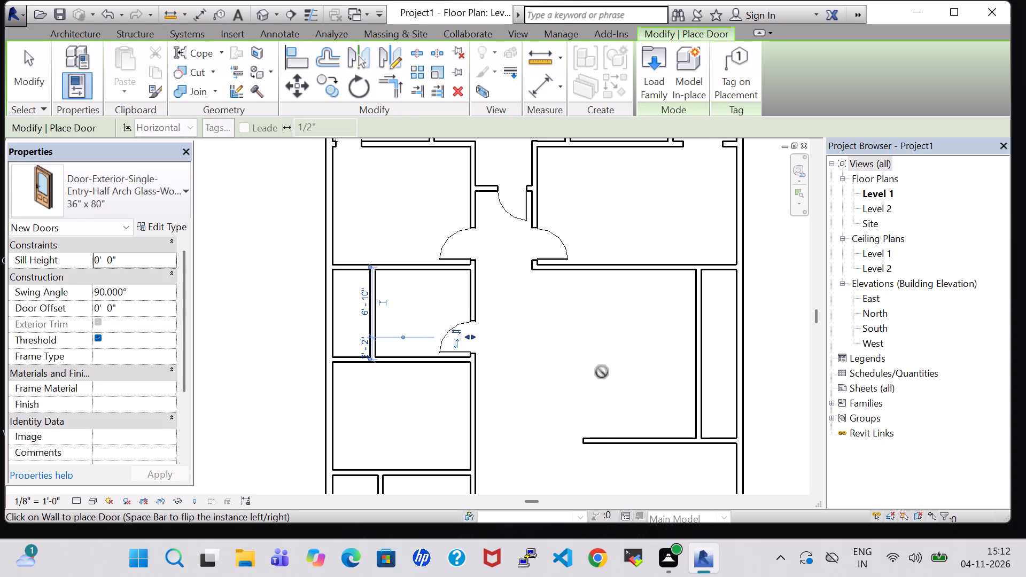
key(Escape)
key(Escape)
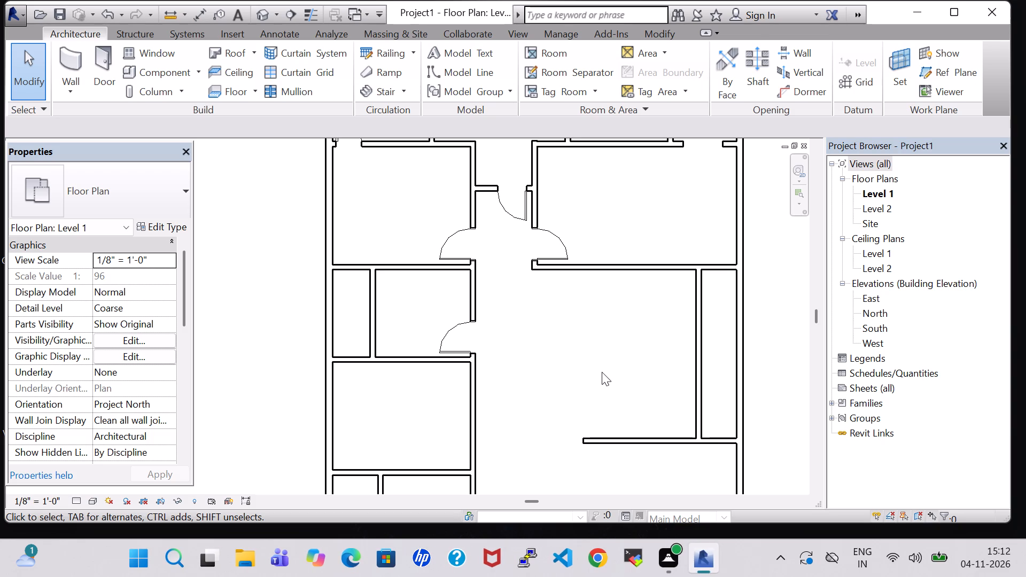
Place another 36" x 80" half-arch glass door into the next left-hand room down, centred about 2'-2" above its lower wall.
scroll(588, 367, up, 2)
scroll(586, 367, down, 3)
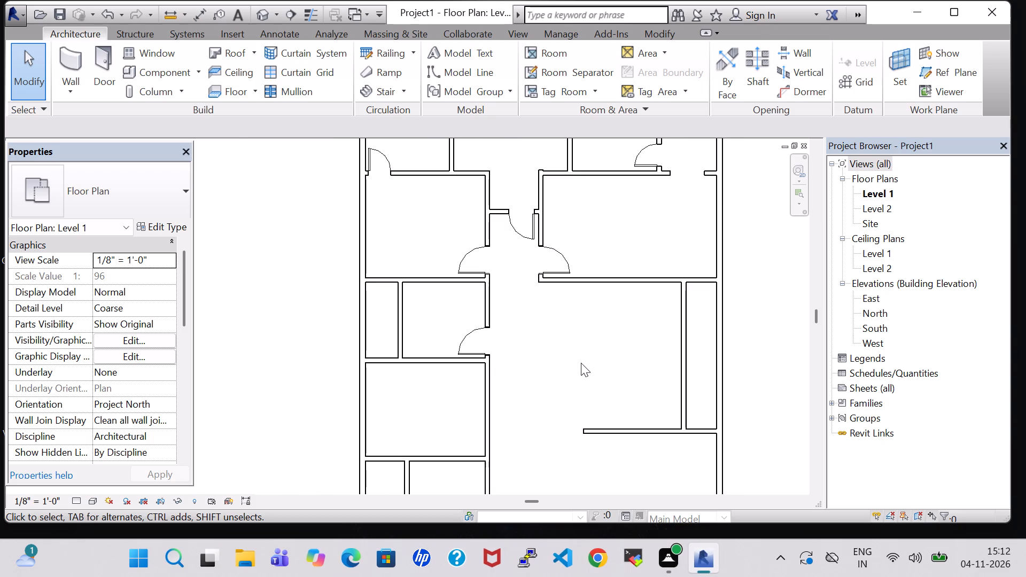
click(581, 363)
middle_drag(581, 362, 556, 344)
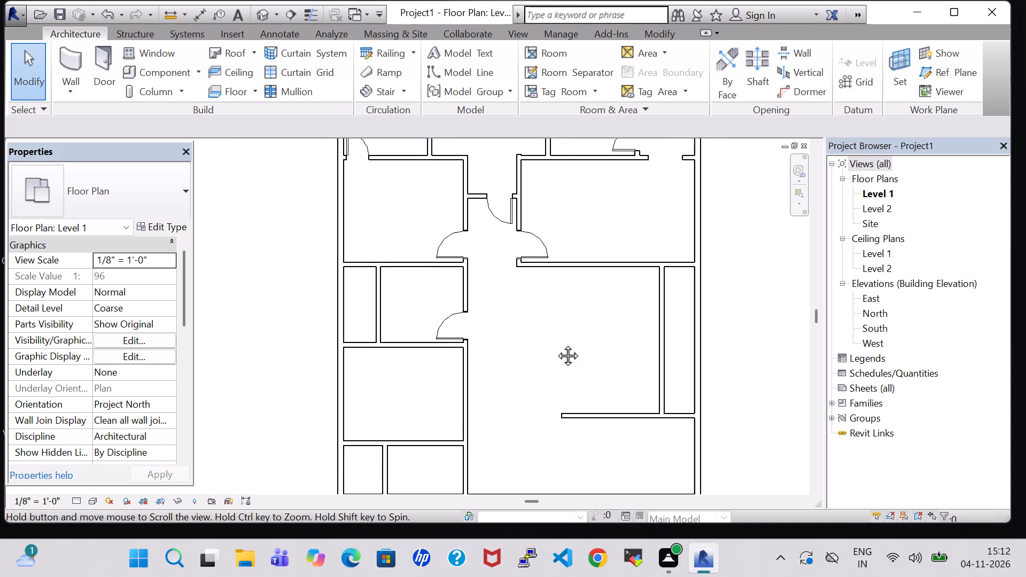
middle_drag(556, 344, 514, 272)
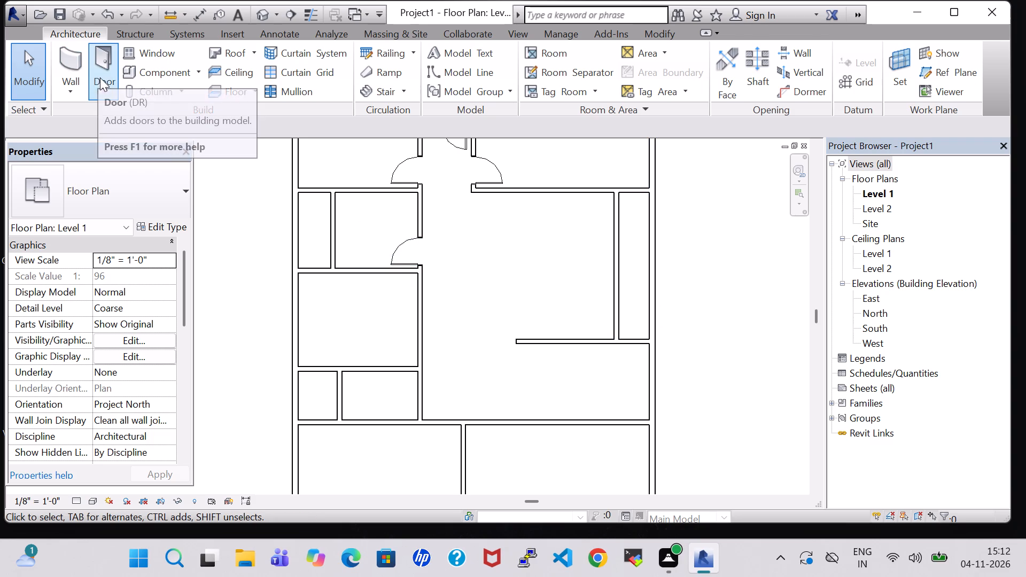
click(95, 64)
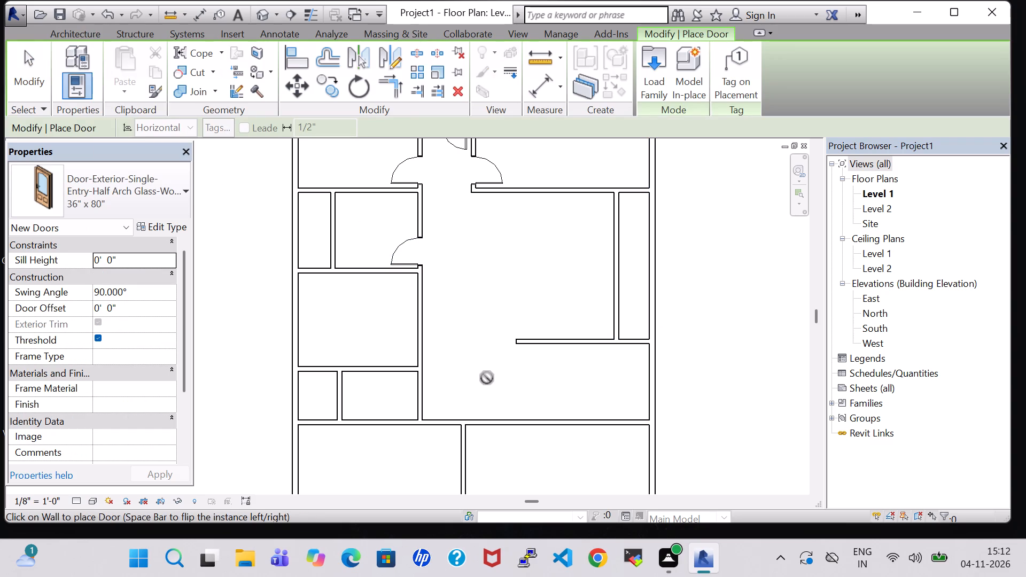
click(415, 349)
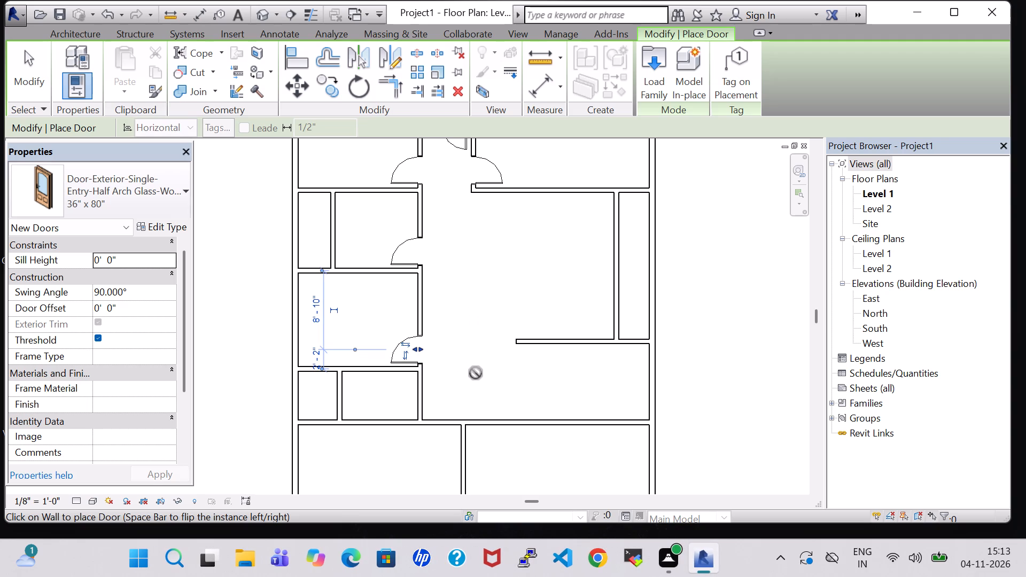
key(Escape)
key(Escape)
Move the free-ended 15'-3" partition on the right side up, to about 14'-3" below the right large room's lower wall.
click(565, 344)
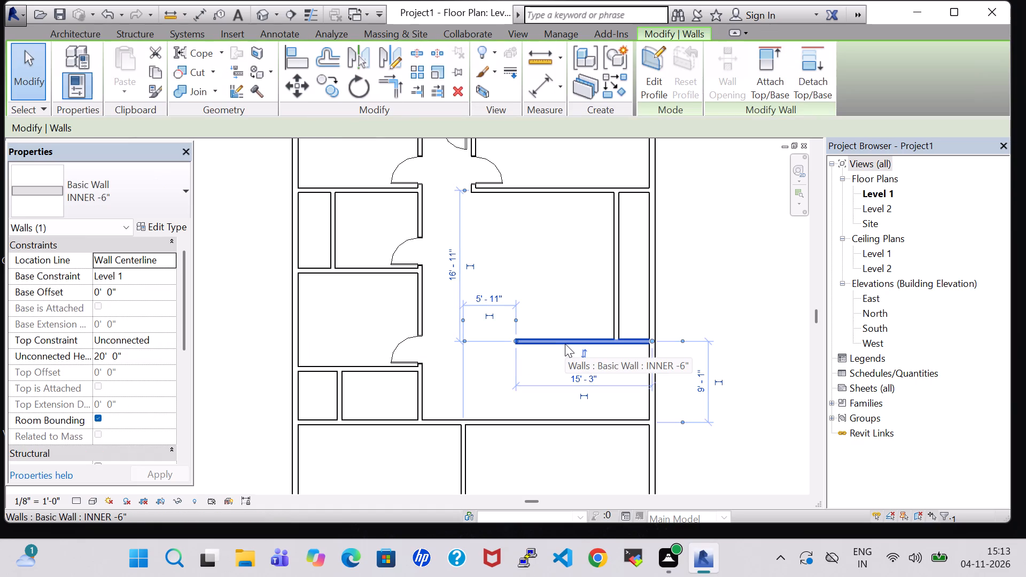
key(Up)
key(Up)
key(Up)
key(Up)
key(Up)
key(Up)
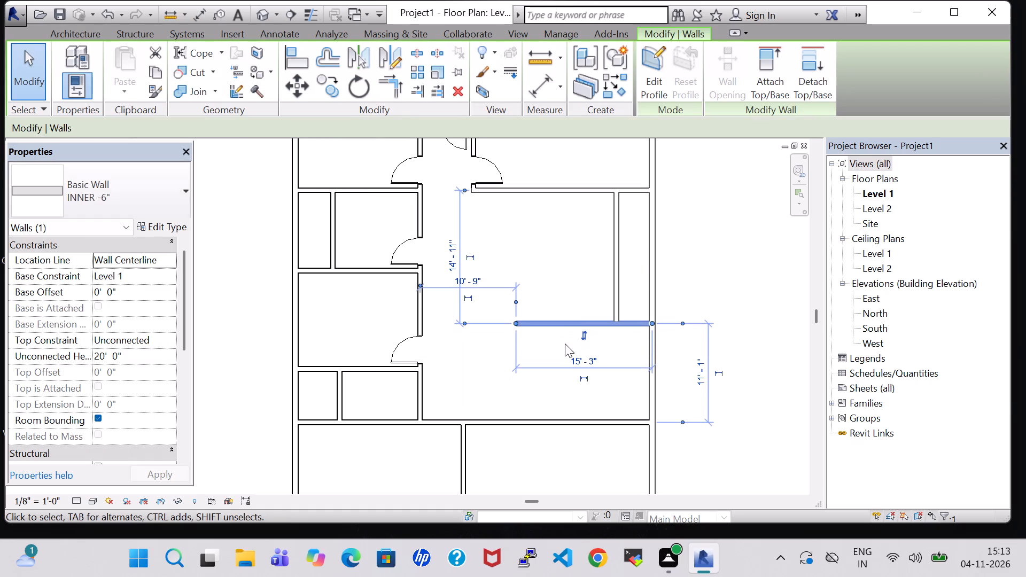
key(Up)
key(Up)
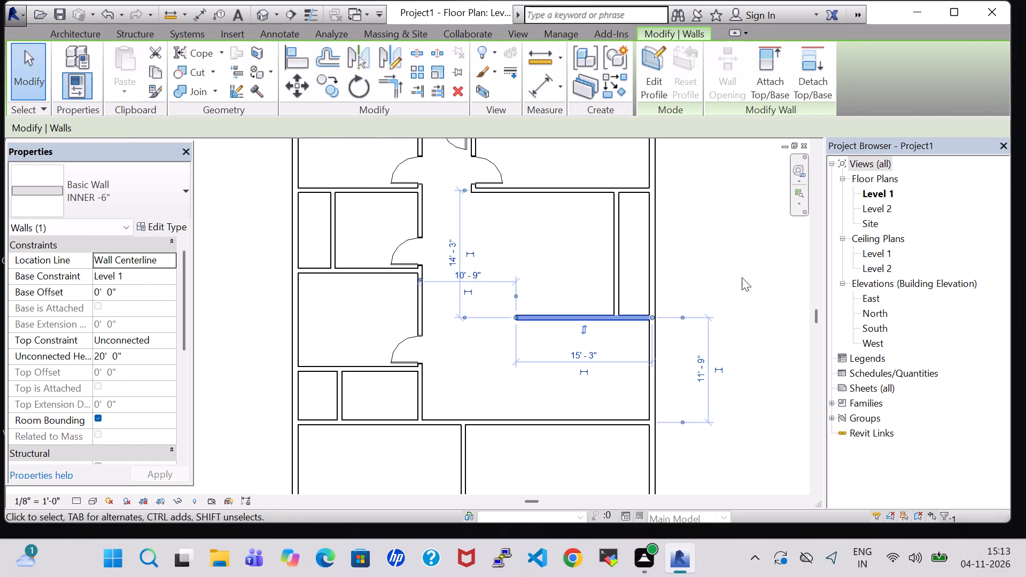
click(733, 262)
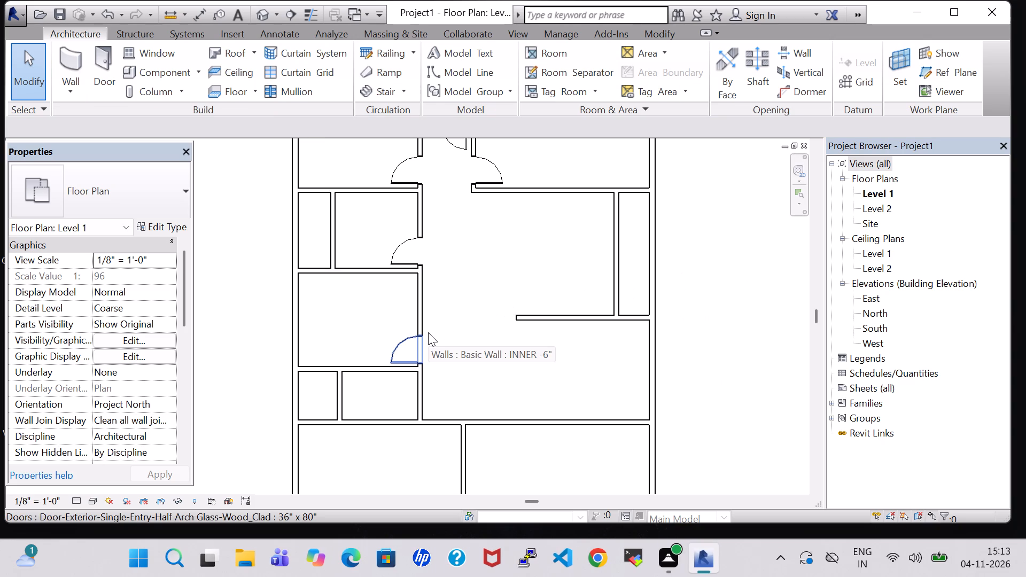
Move the lower wall of the second doored left-hand room down, to about 14'-4" below its upper wall.
middle_drag(468, 294, 478, 397)
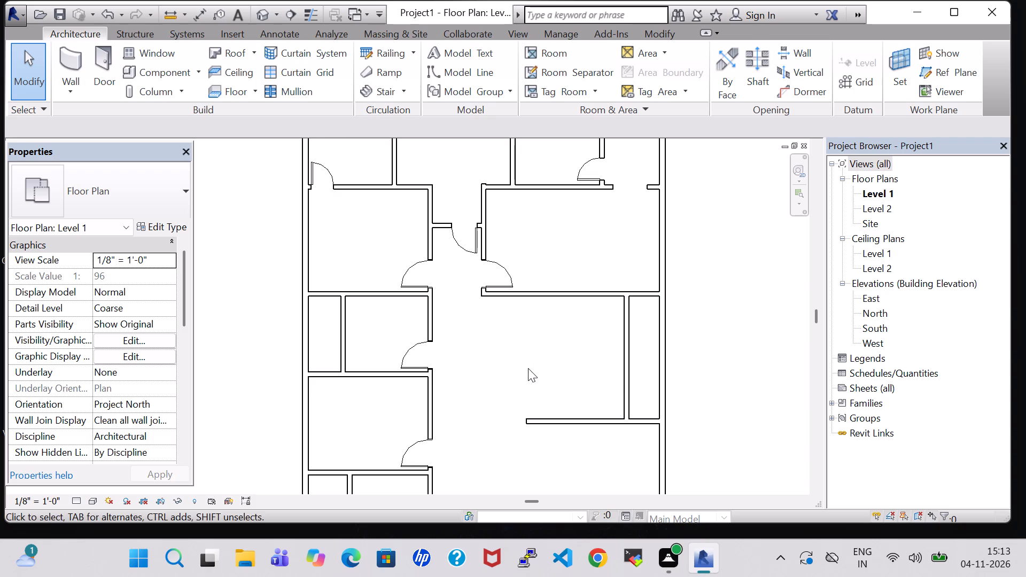
middle_drag(528, 368, 537, 253)
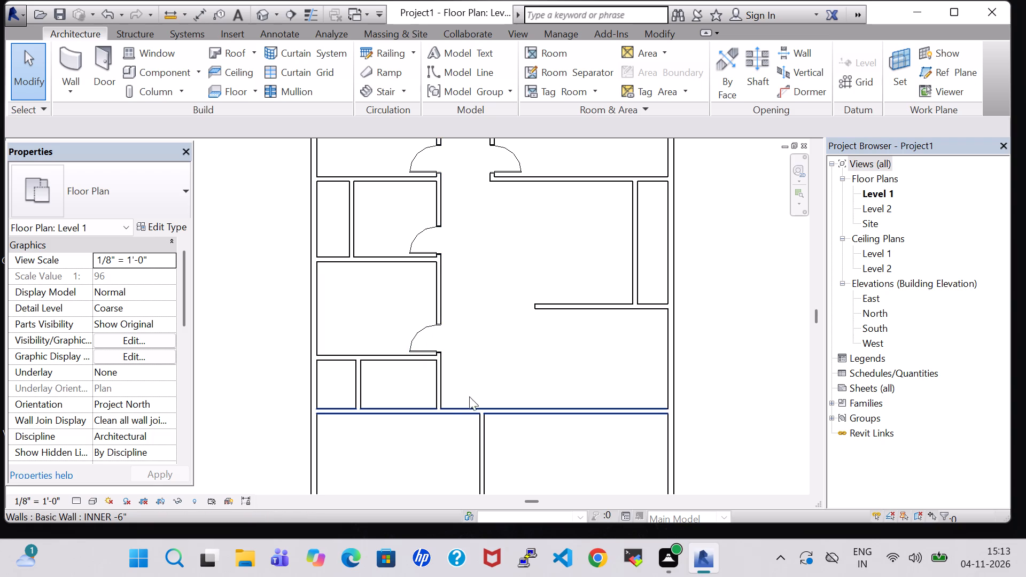
middle_drag(467, 377, 471, 270)
scroll(467, 370, up, 1)
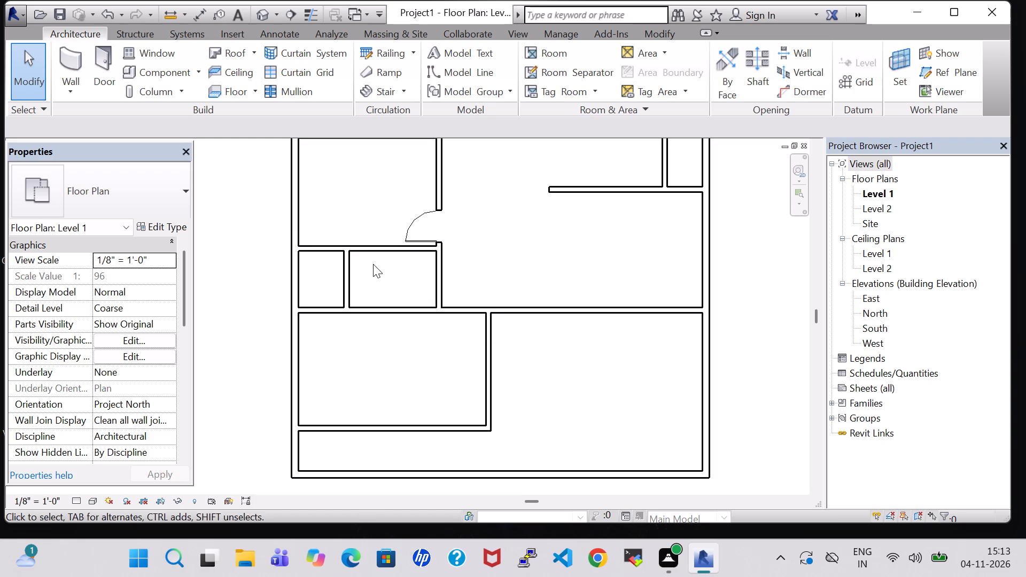
middle_drag(375, 264, 355, 399)
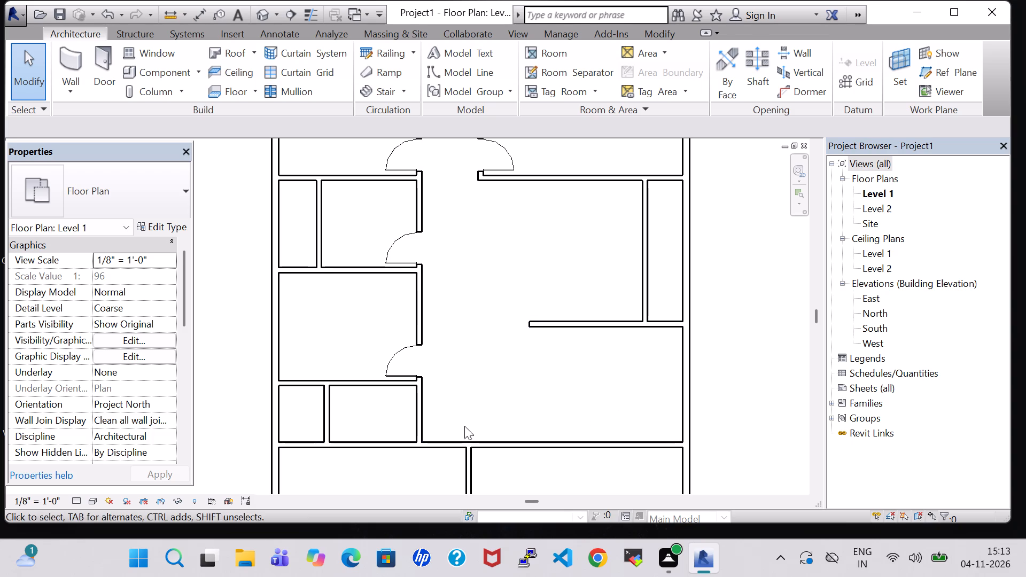
click(369, 379)
key(Down)
key(Down)
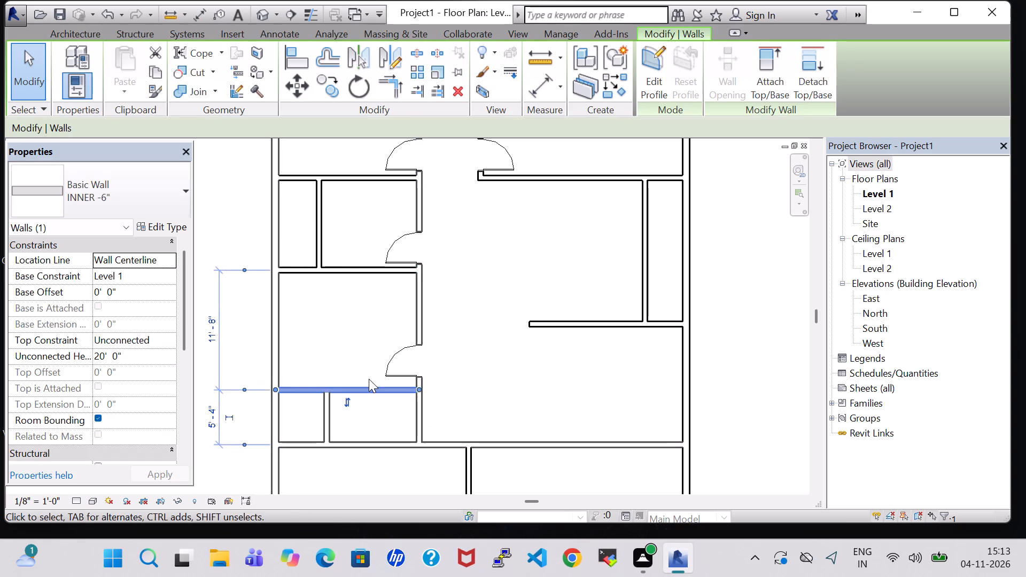
key(Down)
key(Down)
key(Down)
key(Down)
key(Down)
key(Down)
key(Down)
key(Down)
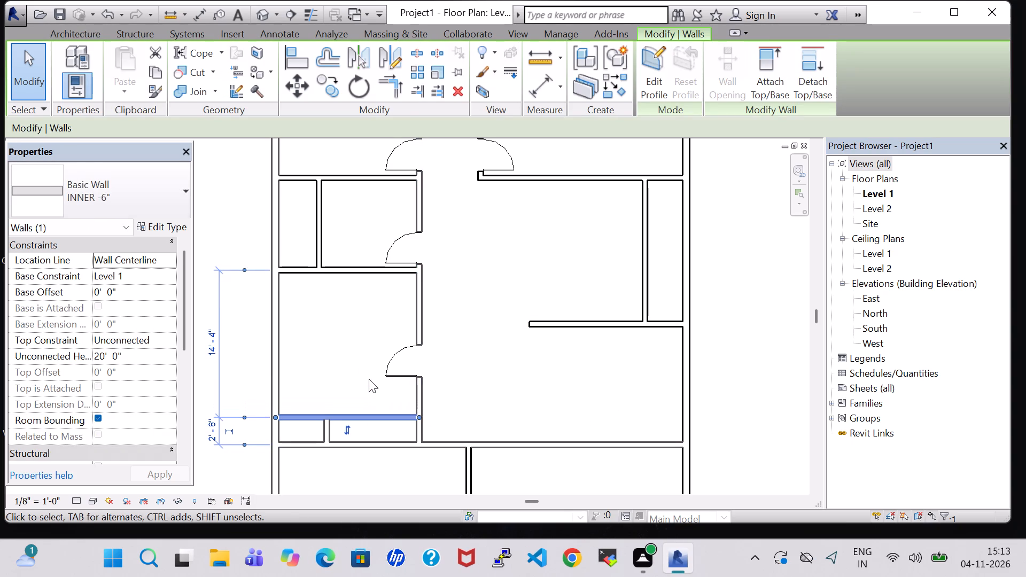
click(506, 391)
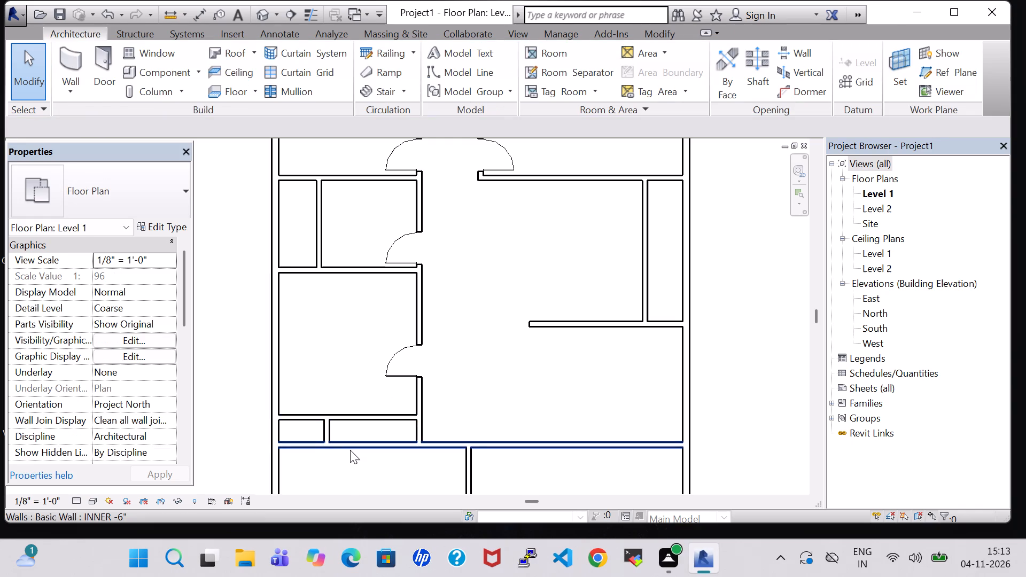
Split the long wall below the two small left rooms where it meets the corridor wall at their lower-right corner.
click(350, 450)
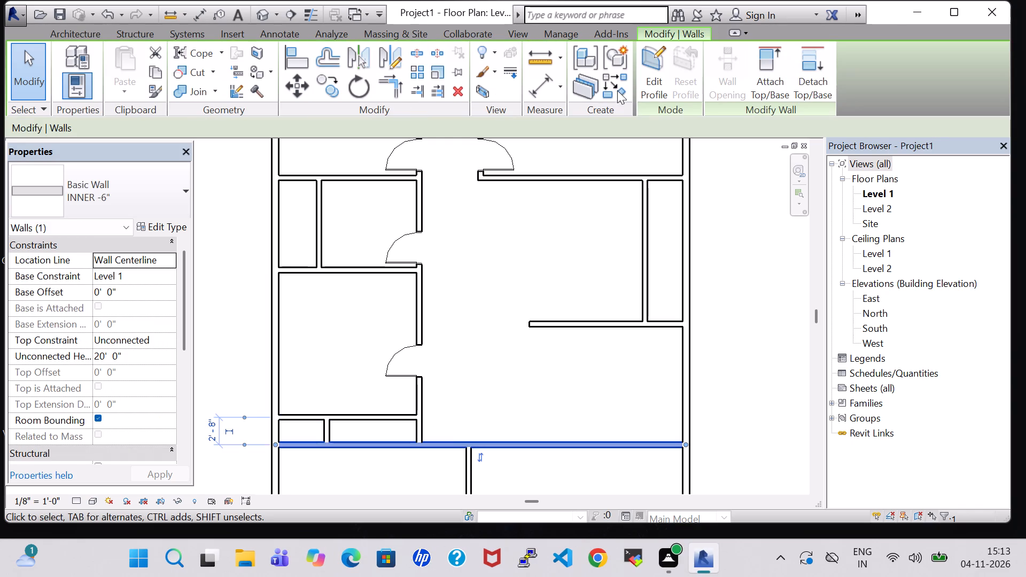
click(417, 53)
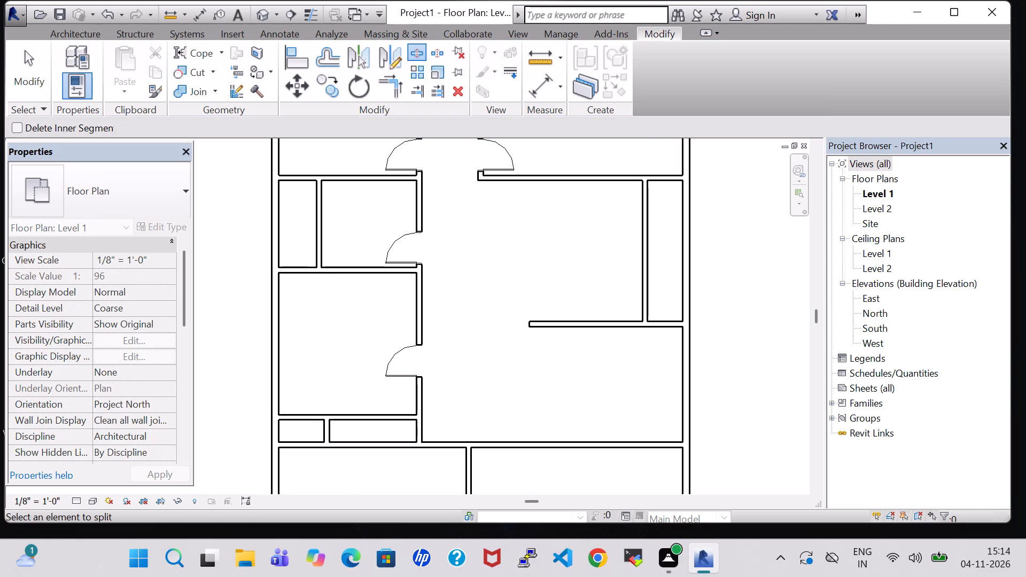
click(420, 448)
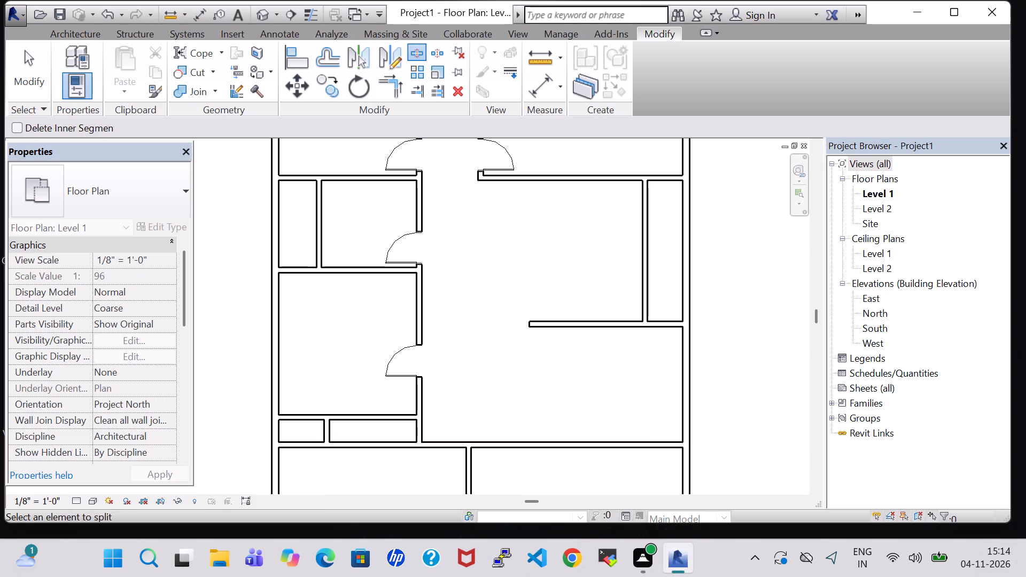
key(Escape)
key(Escape)
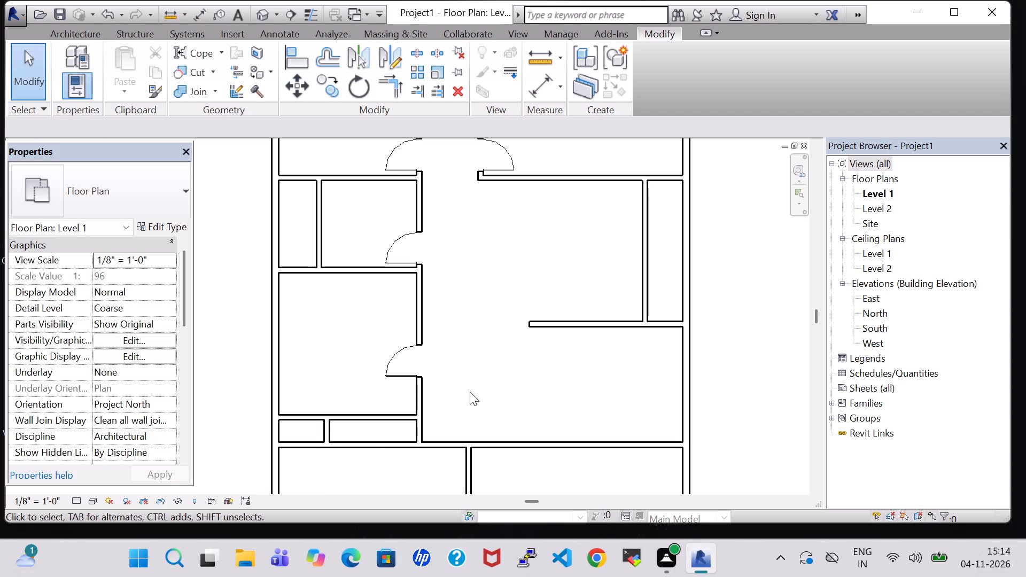
Move the split wall under the two small left rooms down, to about 4'-4" below the rooms' upper wall.
click(376, 445)
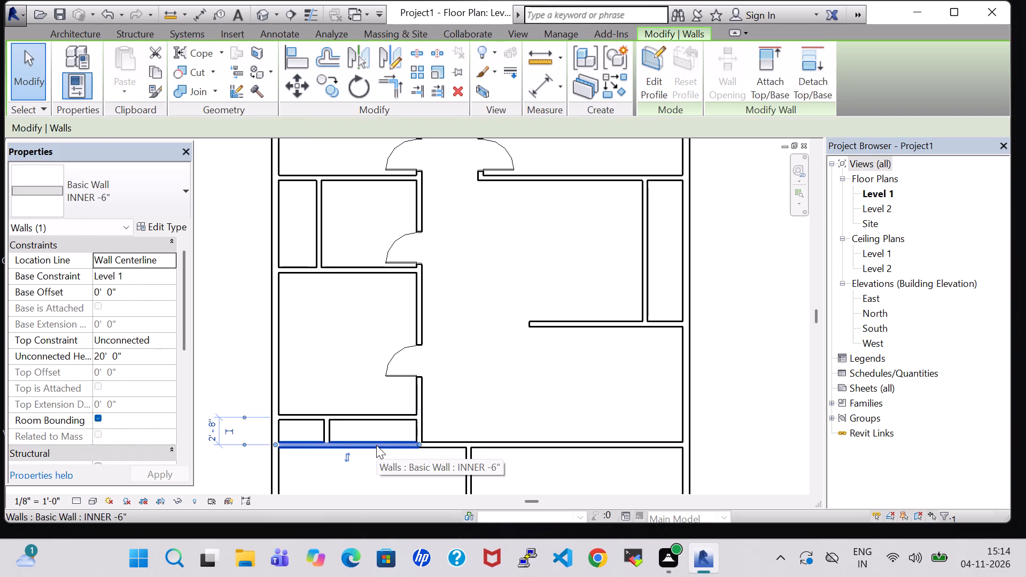
key(Down)
key(Down)
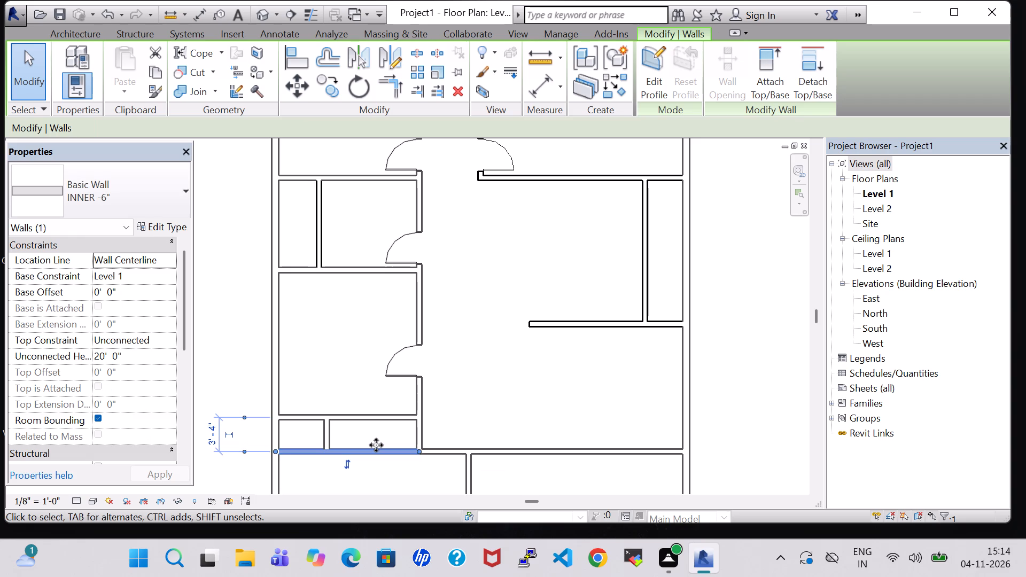
key(Down)
key(Down)
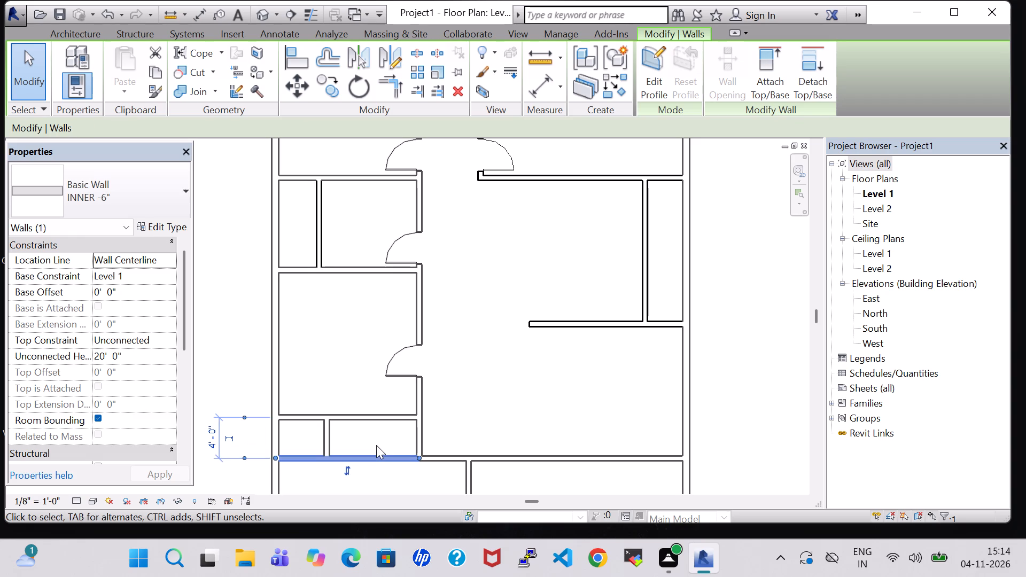
key(Down)
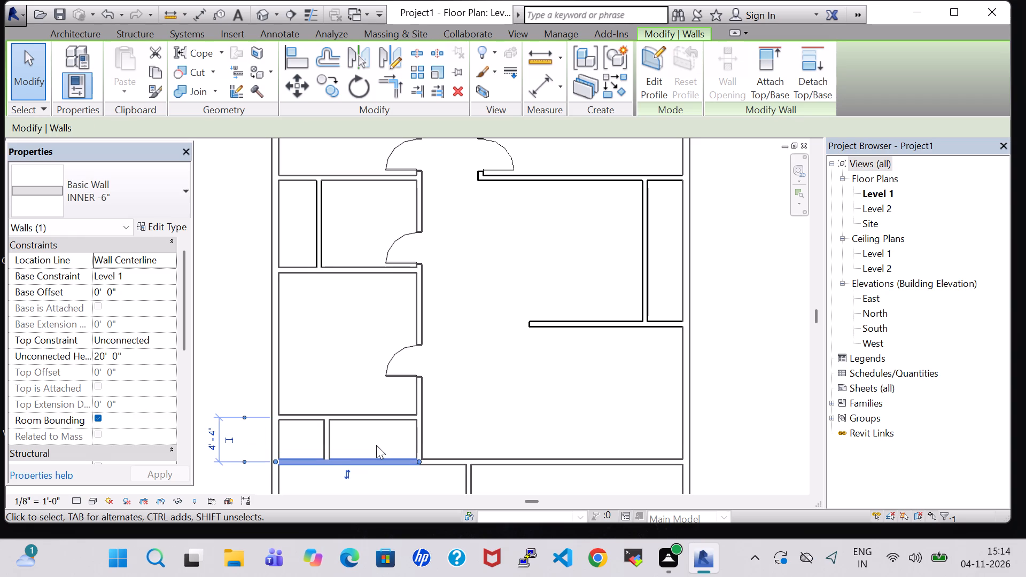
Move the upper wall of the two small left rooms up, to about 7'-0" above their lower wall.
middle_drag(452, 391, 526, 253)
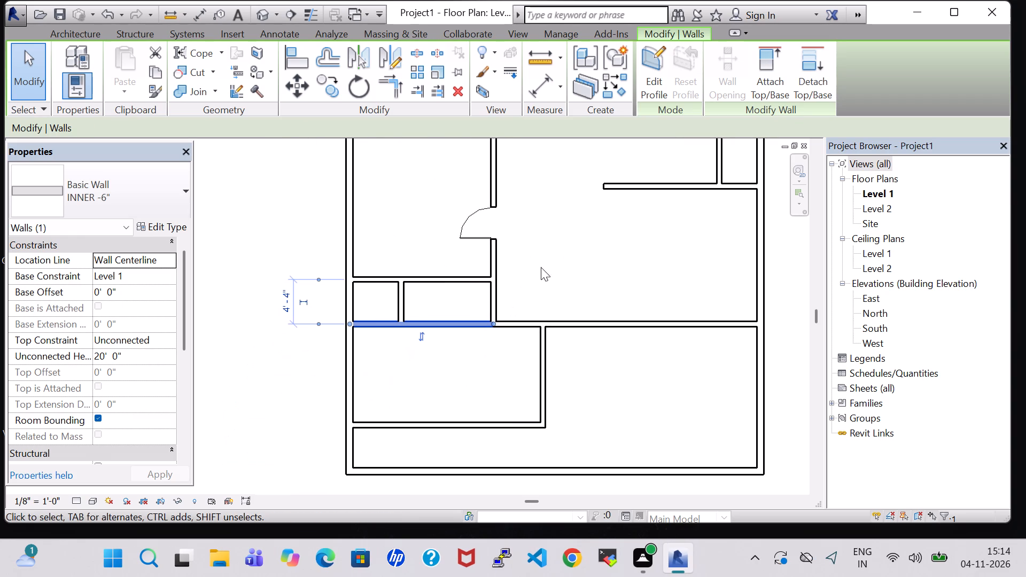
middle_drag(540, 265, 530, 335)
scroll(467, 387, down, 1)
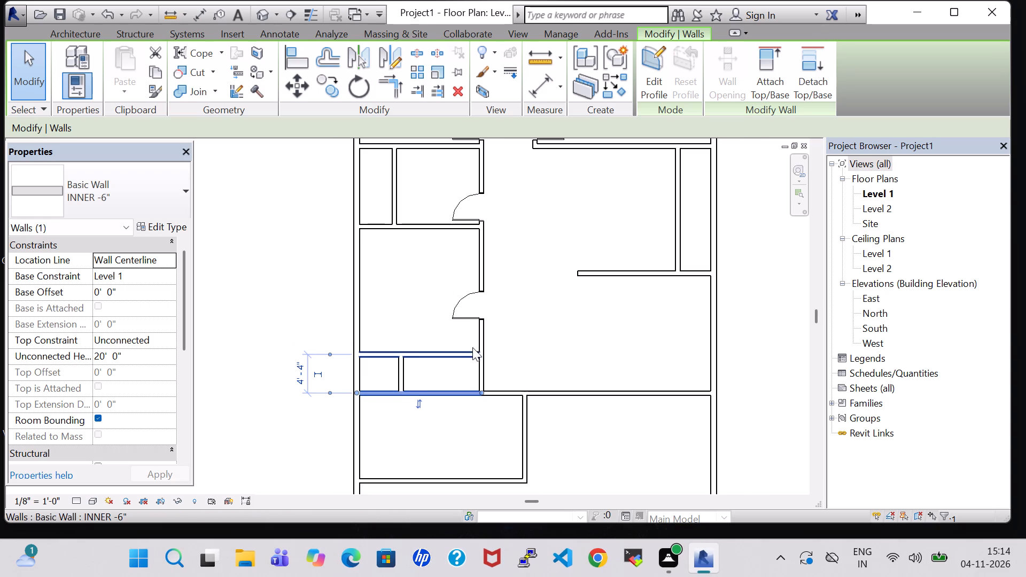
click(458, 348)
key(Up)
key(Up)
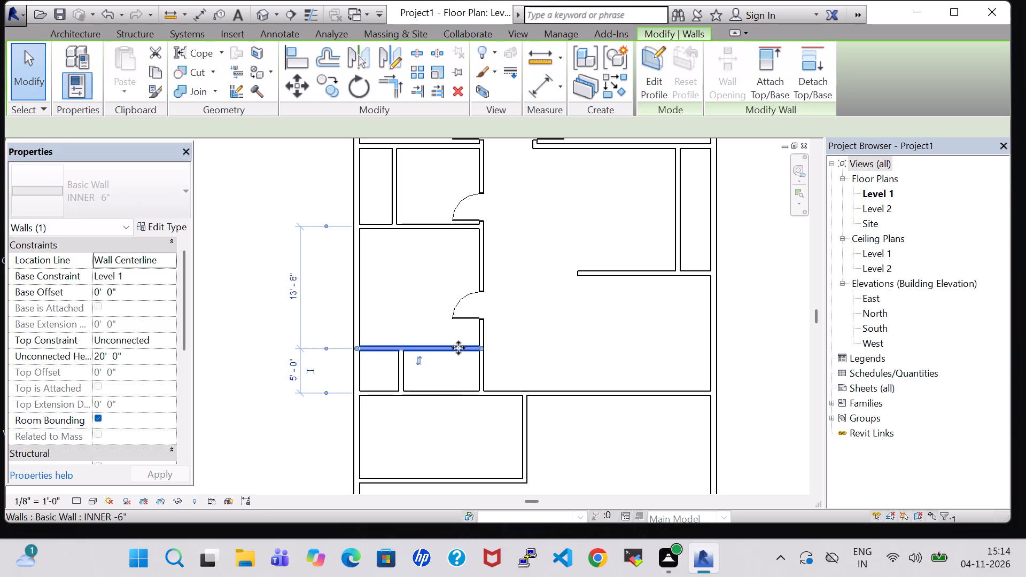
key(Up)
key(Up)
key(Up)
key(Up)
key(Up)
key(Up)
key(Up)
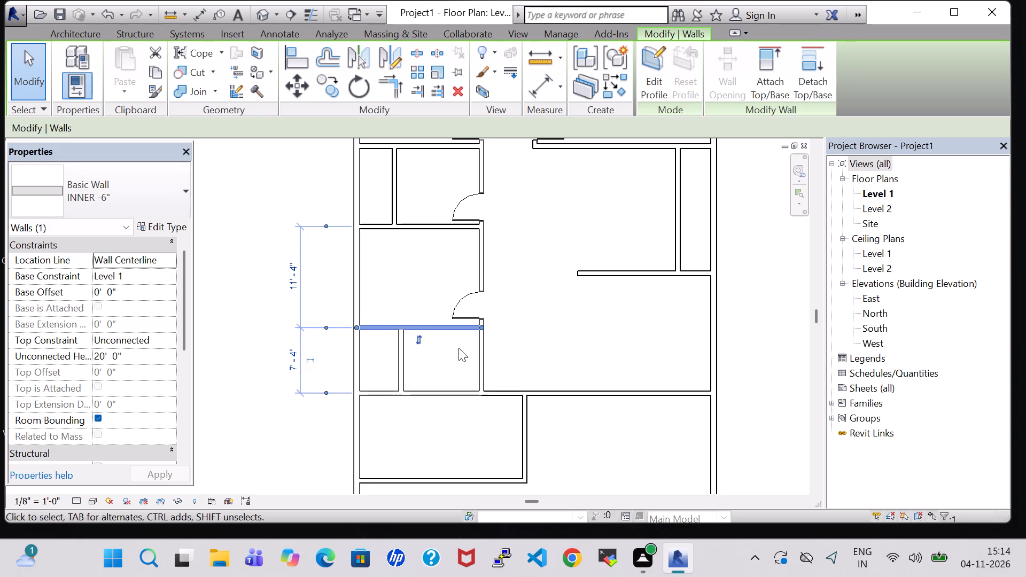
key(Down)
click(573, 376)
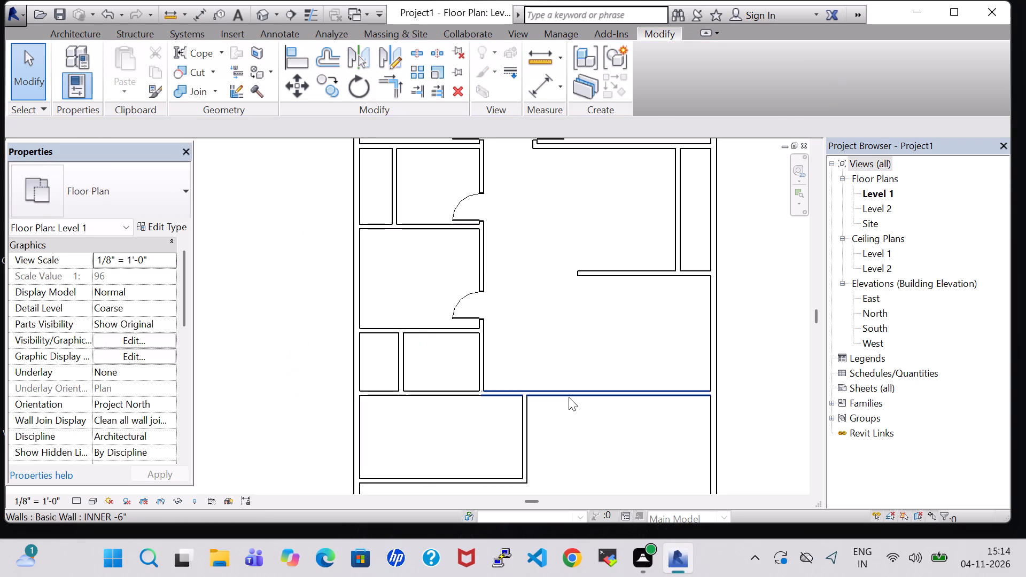
Delete the wall segment running from the small left rooms' lower-right corner to the right exterior wall.
click(569, 397)
key(Delete)
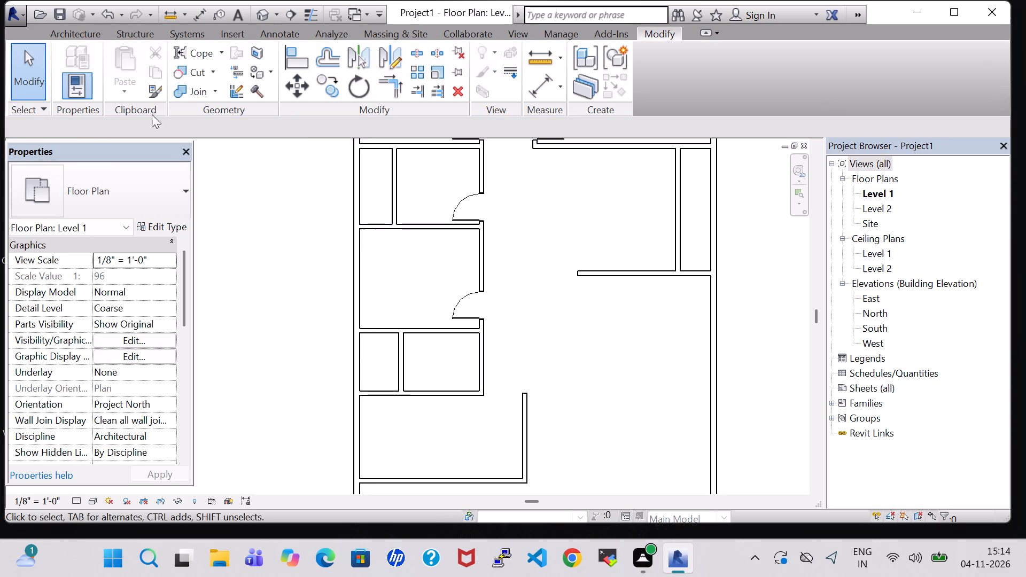
Draw an INNER -6" wall about 26'-4" long from the small left rooms' upper-right corner horizontally to the right exterior wall.
click(89, 32)
click(64, 62)
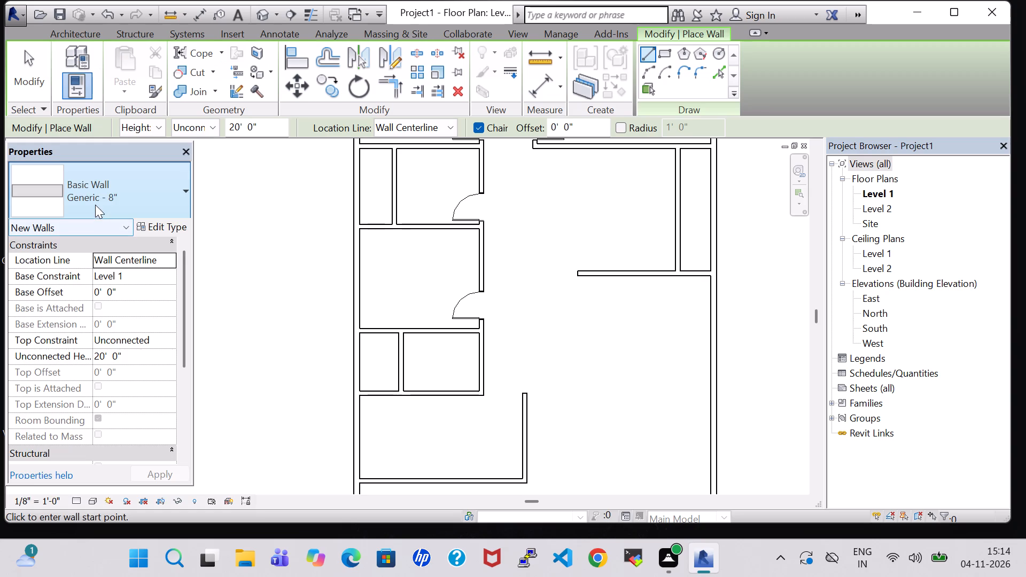
click(95, 205)
click(115, 570)
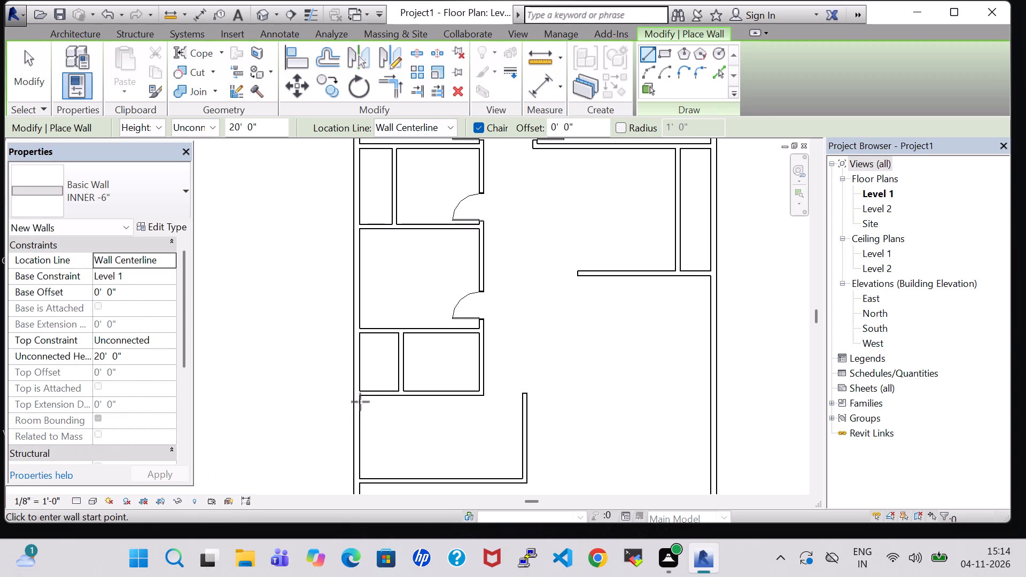
click(480, 332)
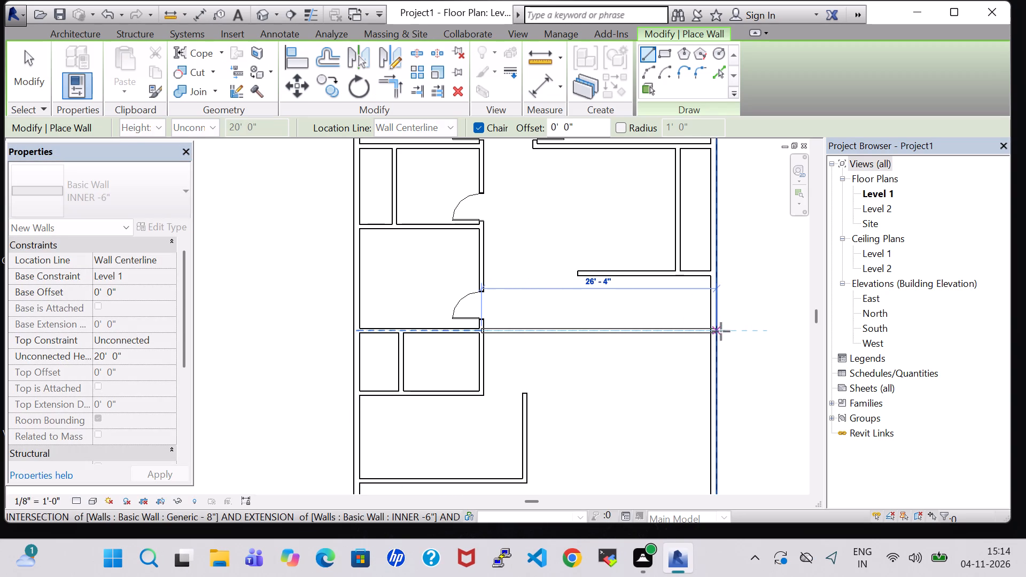
click(715, 329)
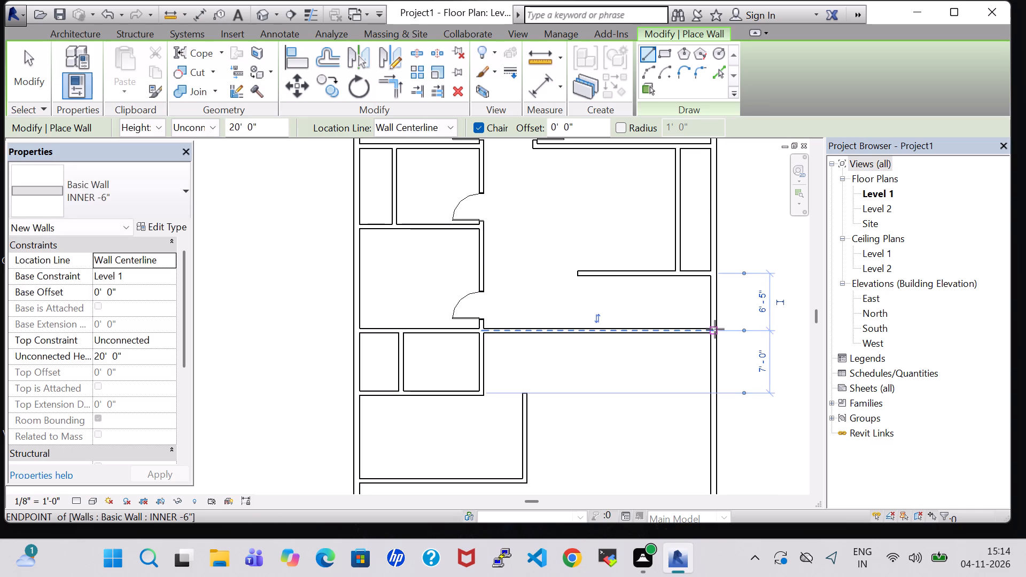
key(Escape)
key(Escape)
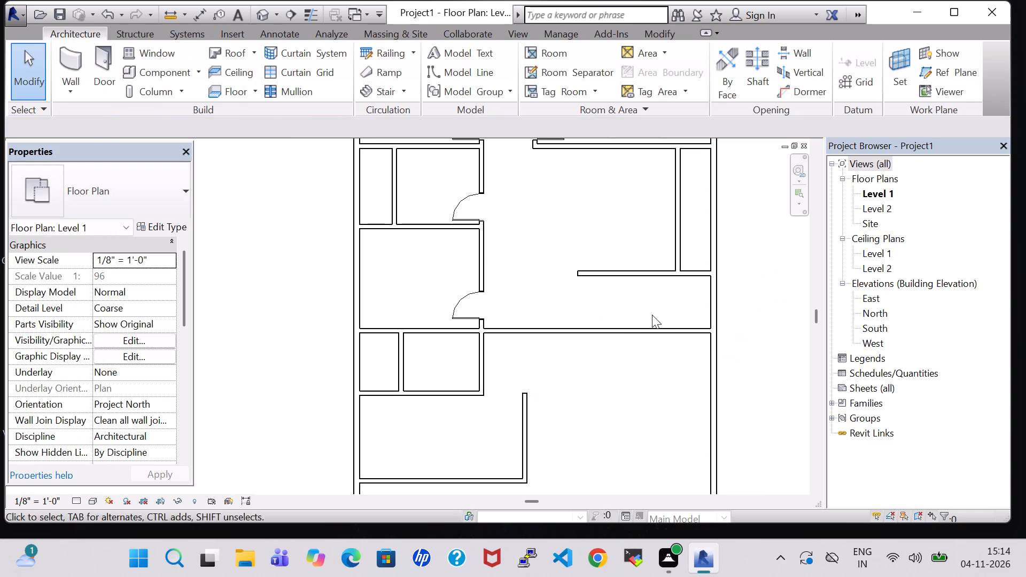
Move the new horizontal wall down, to about 8'-5" below the free-ended partition on the right side.
click(618, 337)
key(Down)
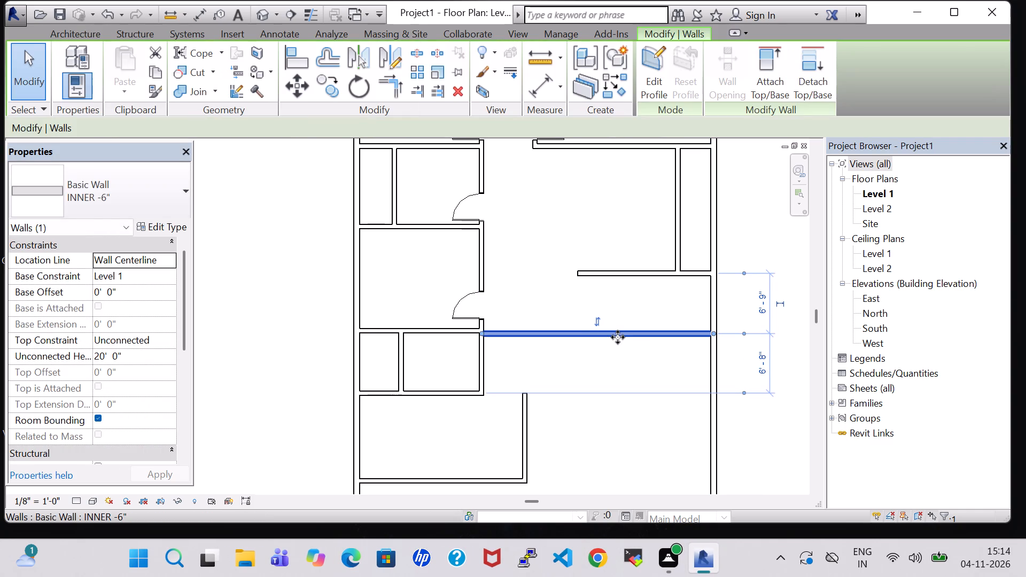
click(623, 310)
click(625, 336)
key(Down)
key(Down)
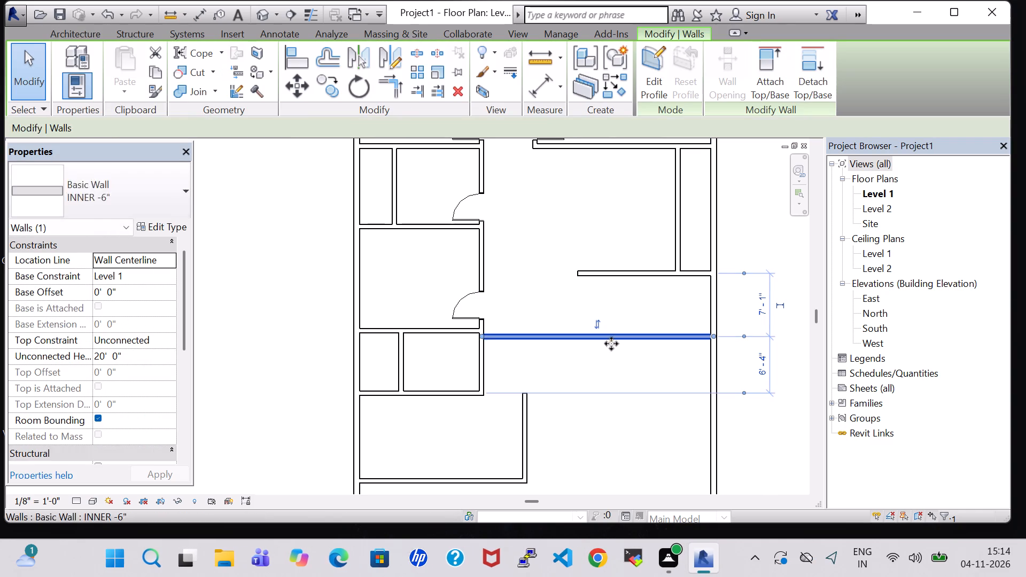
key(Down)
key(Down)
key(Down)
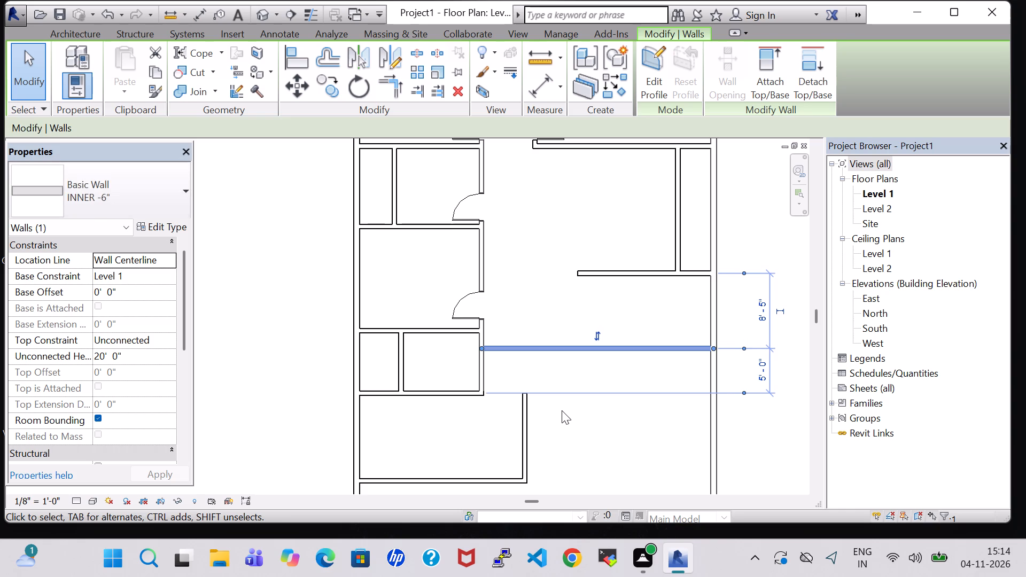
key(Down)
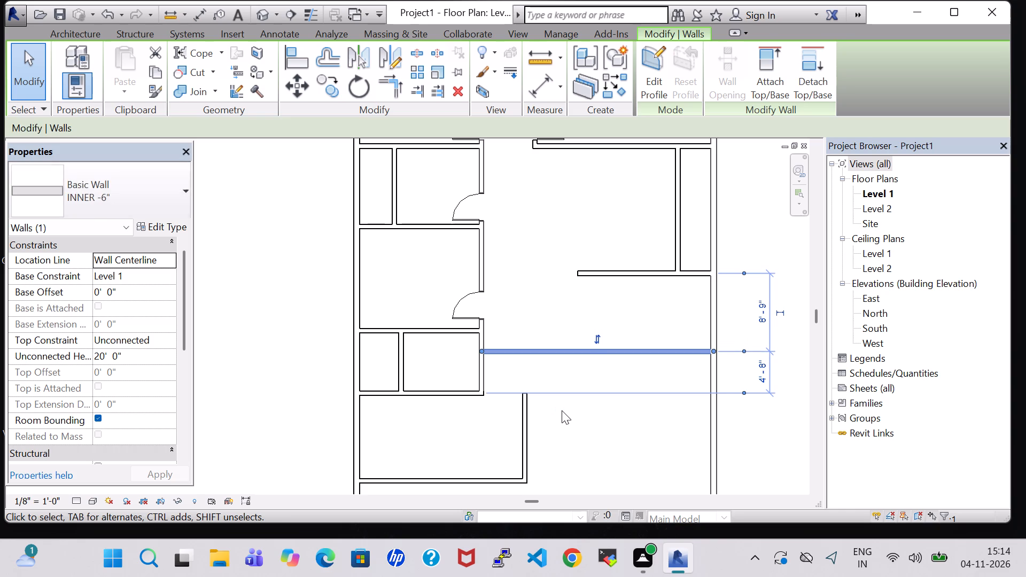
key(Up)
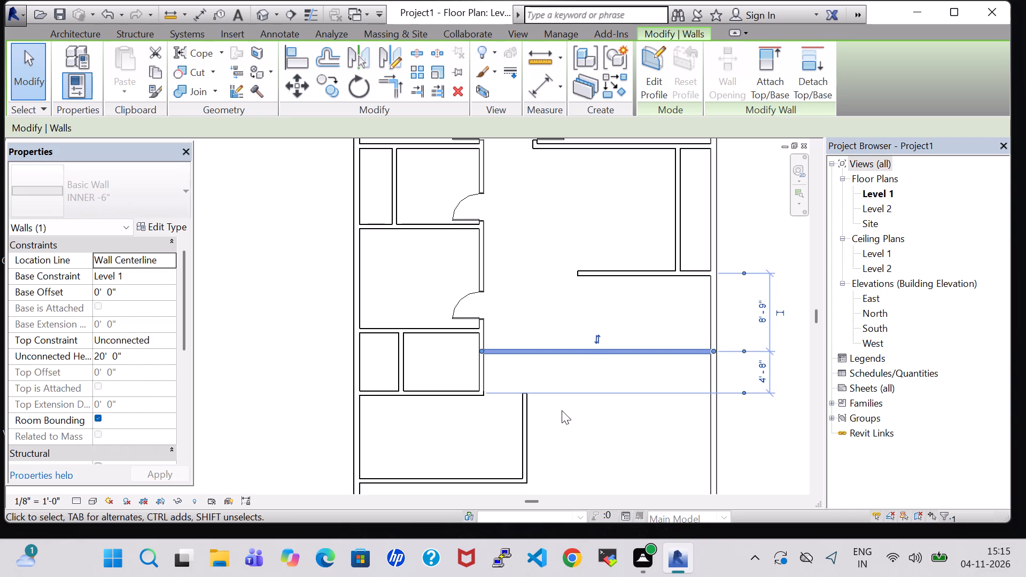
Move the upper wall of the two small left rooms down to about 5'-0" above their lower wall, aligned with the new wall.
click(407, 332)
key(Down)
key(Down)
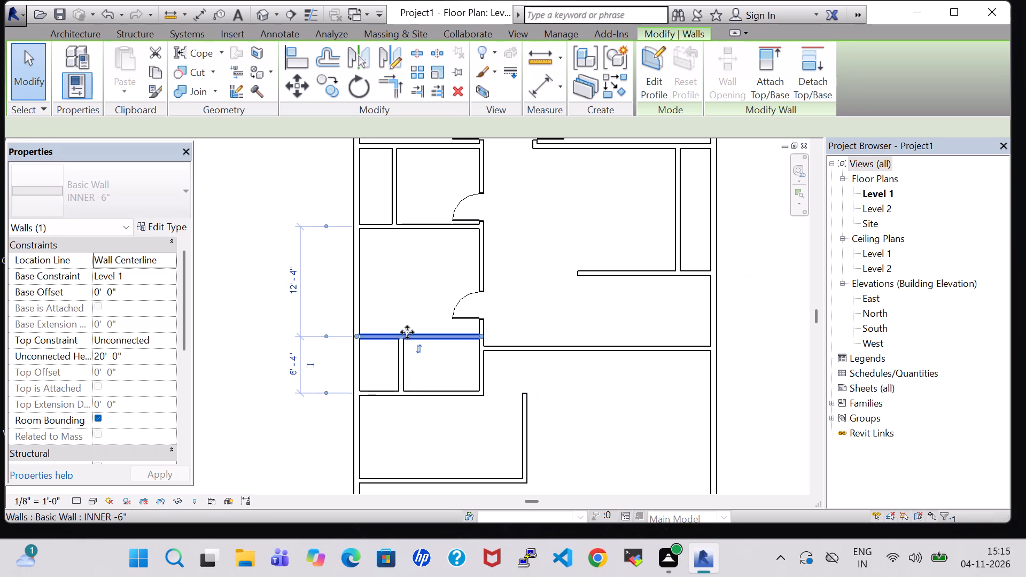
key(Down)
key(Down)
key(Down)
key(Down)
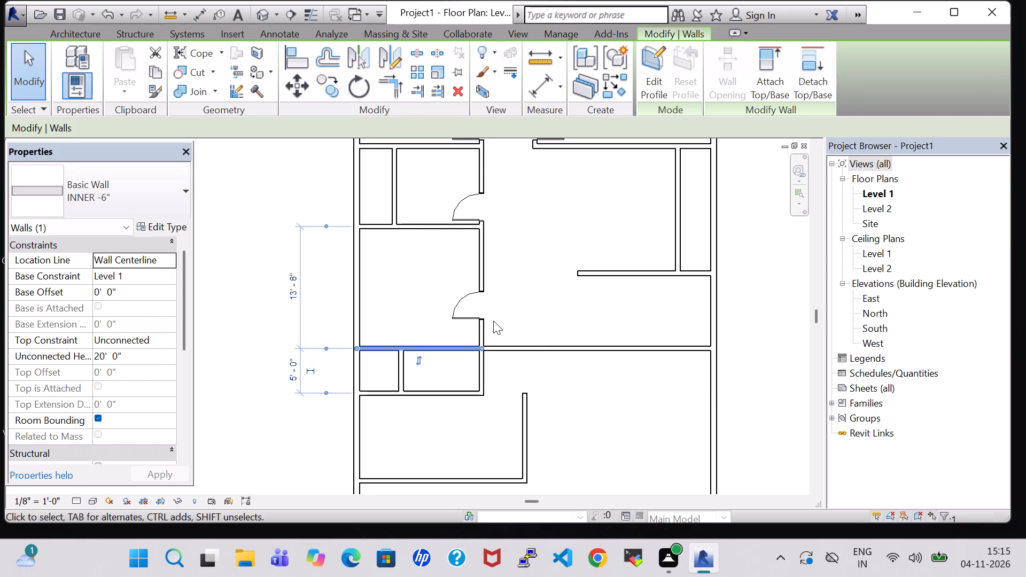
click(532, 329)
Move the lower left-hand room's half-arch glass door down the corridor wall, close above that room's lower wall.
click(463, 310)
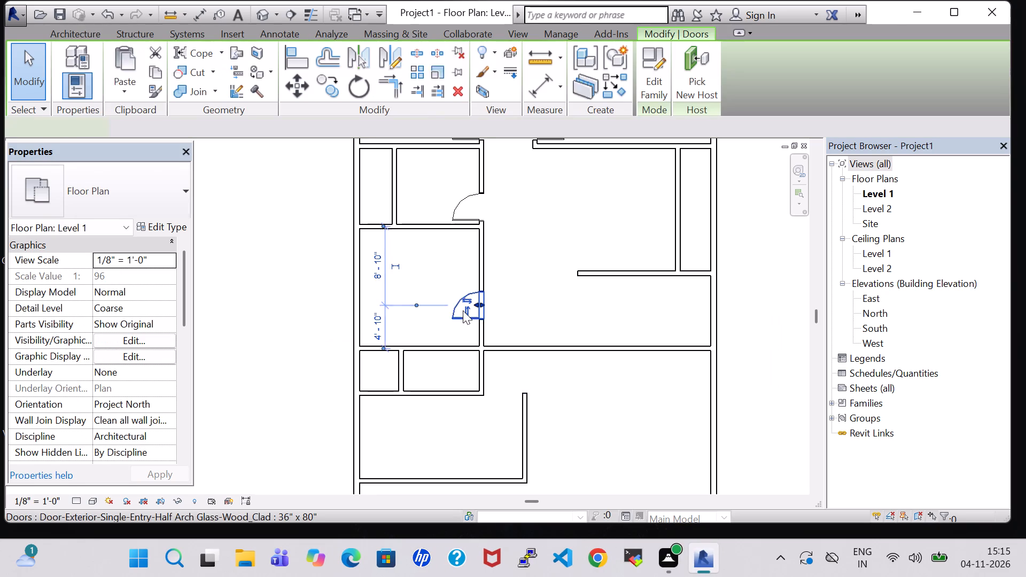
key(Down)
key(Down)
key(Down)
key(Down)
key(Down)
key(Down)
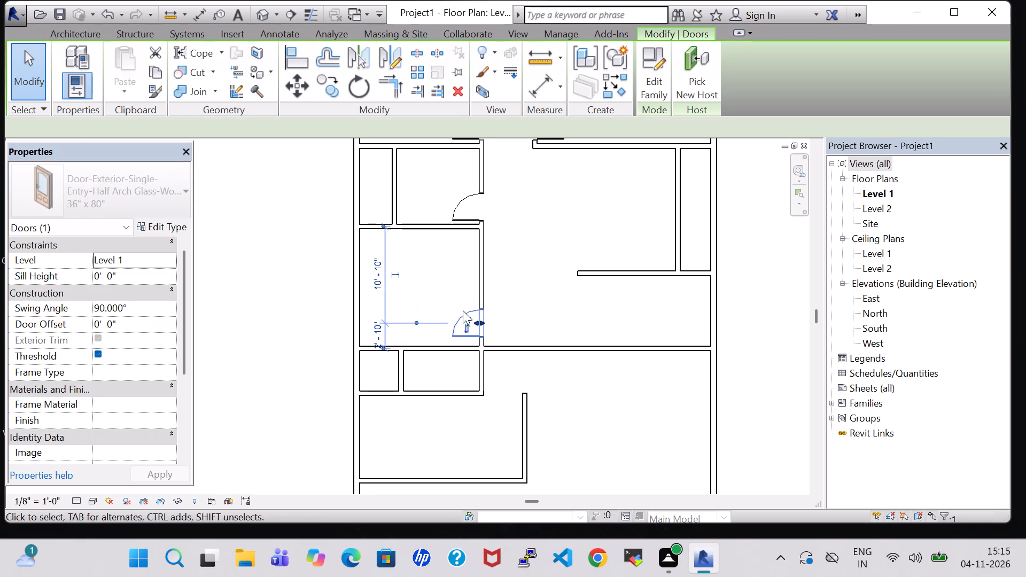
key(Down)
click(533, 313)
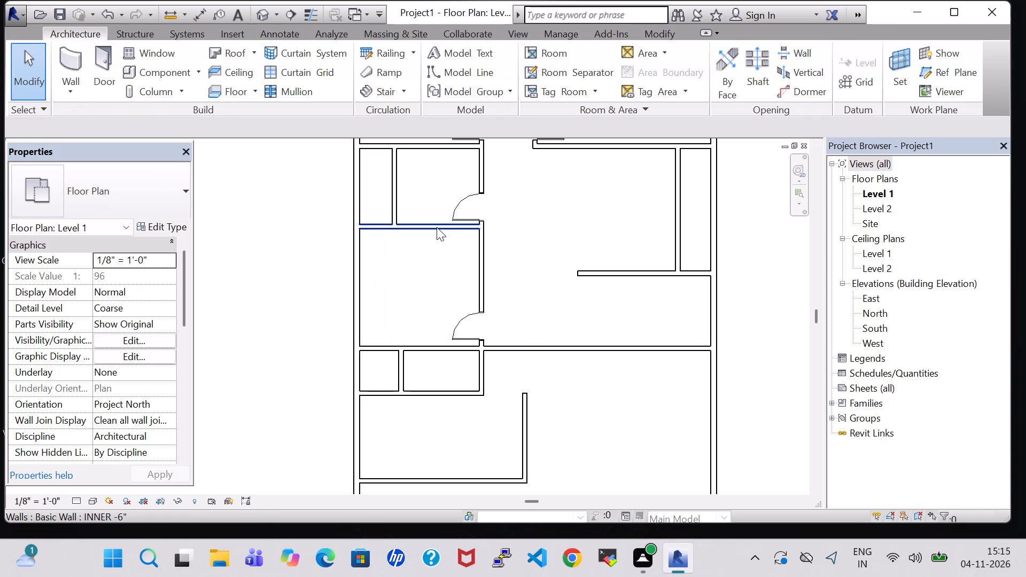
Move the wall between the two doored left-hand rooms down, to about 11'-0" below the upper room's upper wall.
click(437, 227)
key(Down)
key(Down)
key(Down)
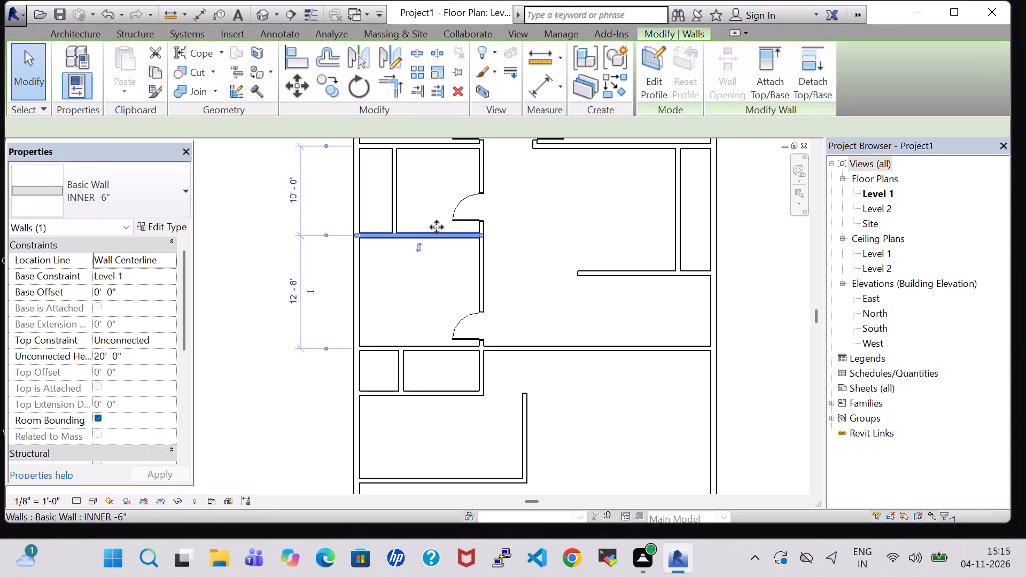
key(Down)
key(Down)
key(Down)
click(539, 234)
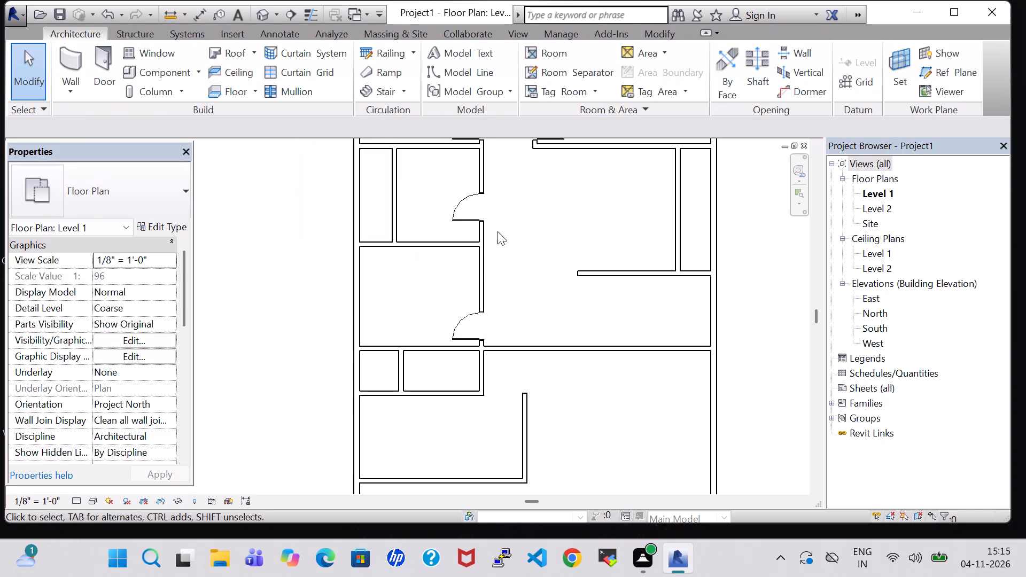
Move the upper left-hand room's half-arch glass door down, to about 2'-6" above that room's lower wall.
click(471, 217)
key(Down)
key(Down)
key(Down)
key(Down)
key(Down)
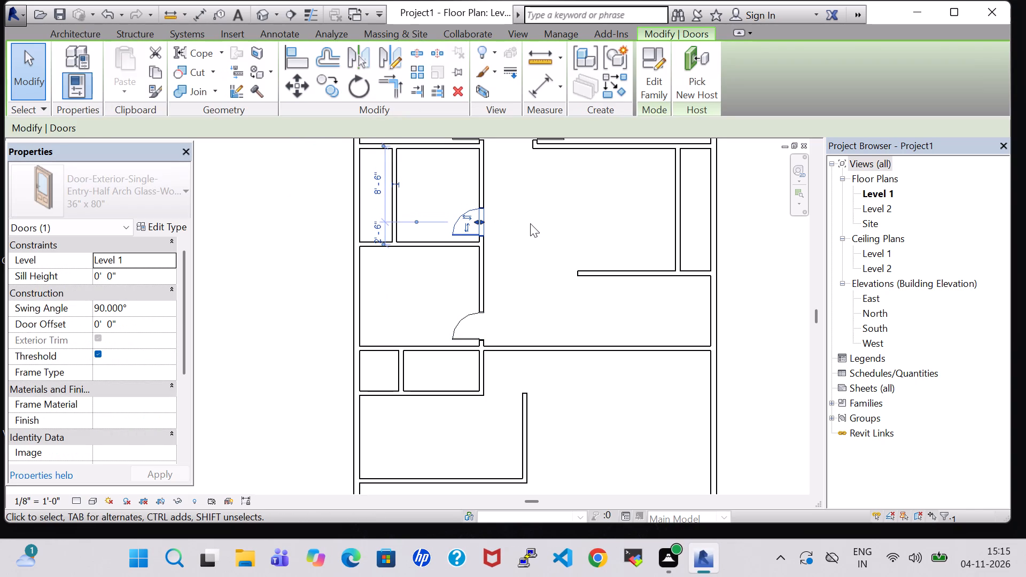
click(530, 223)
Extend the free upper end of the vertical partition in the lower area up to the new horizontal wall, about 14'-10" long overall.
middle_drag(541, 301, 538, 244)
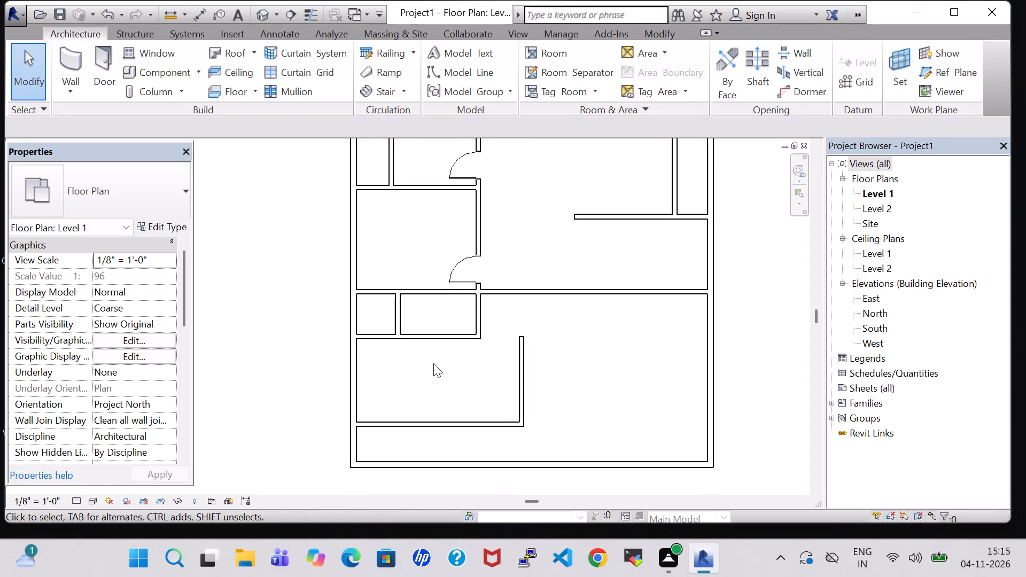
click(526, 336)
drag(520, 334, 519, 292)
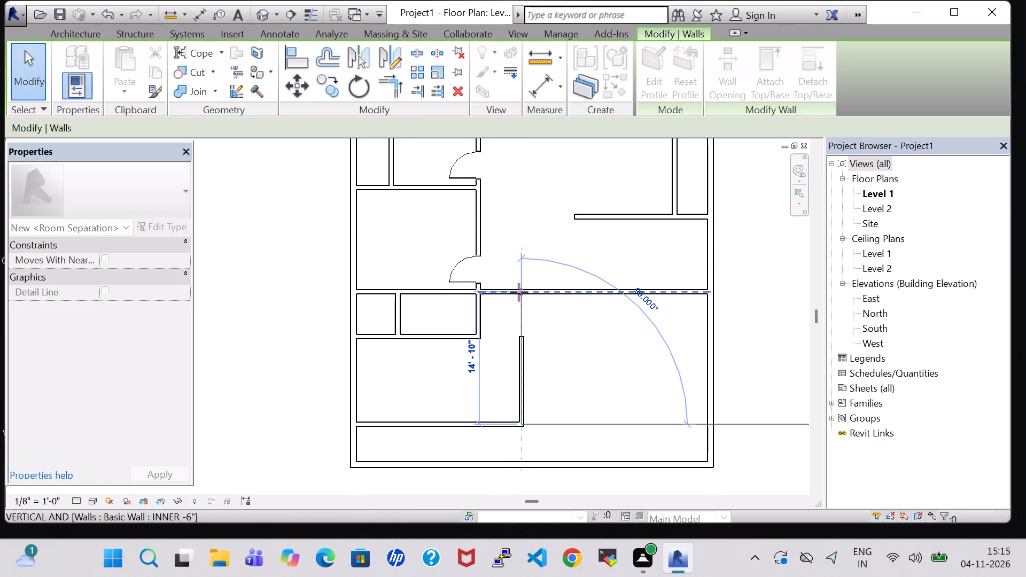
drag(519, 292, 519, 292)
click(561, 336)
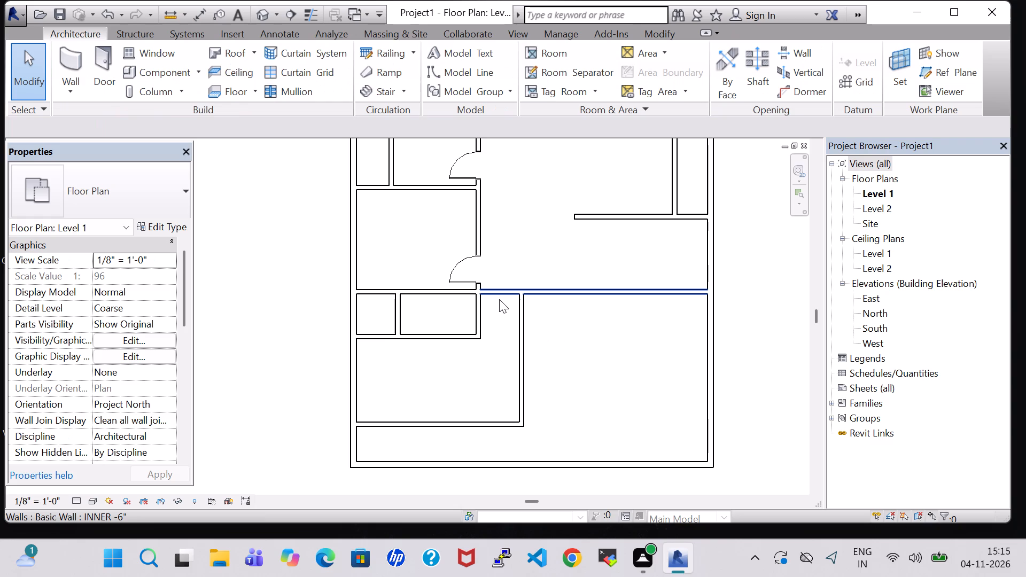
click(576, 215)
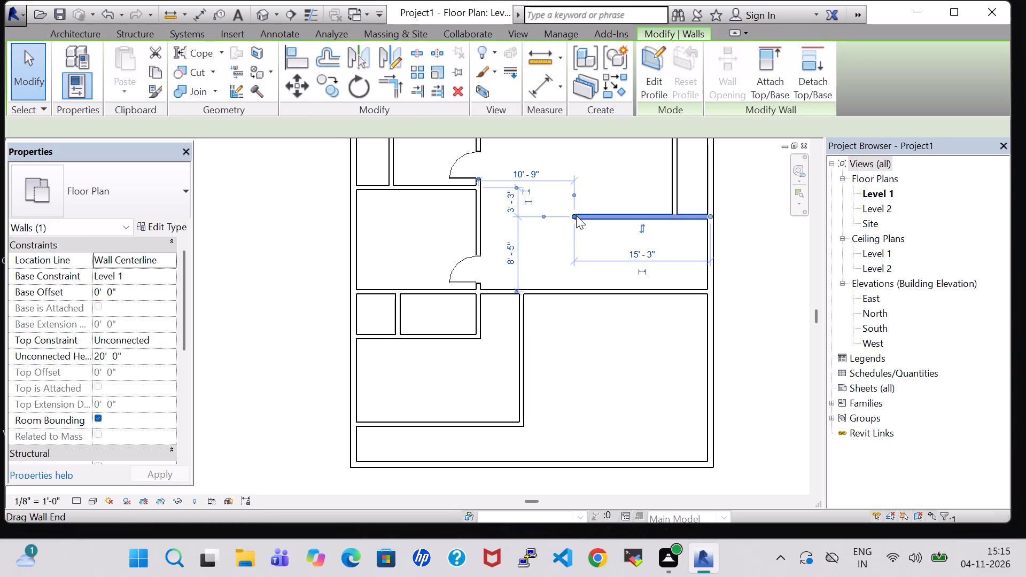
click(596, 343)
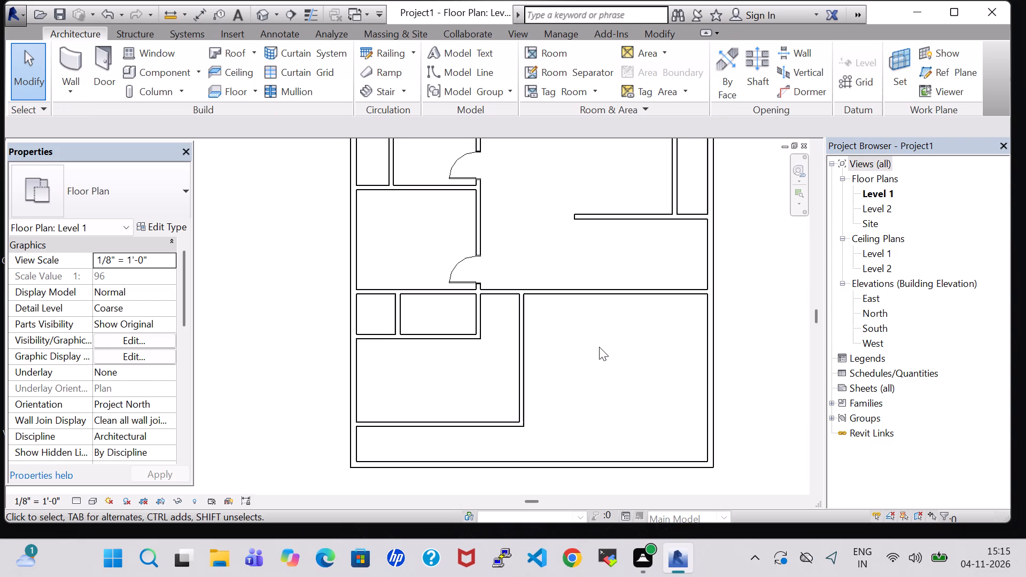
Place a 36" x 80" half-arch glass door in the horizontal wall across the passage's top, nudged slightly toward the lower vertical partition.
middle_drag(599, 347, 600, 365)
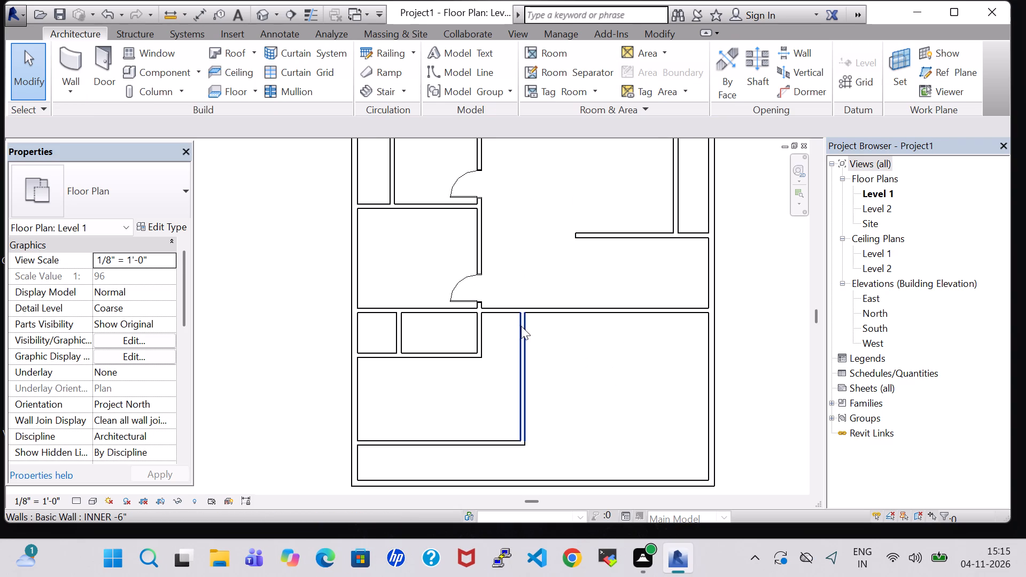
click(95, 64)
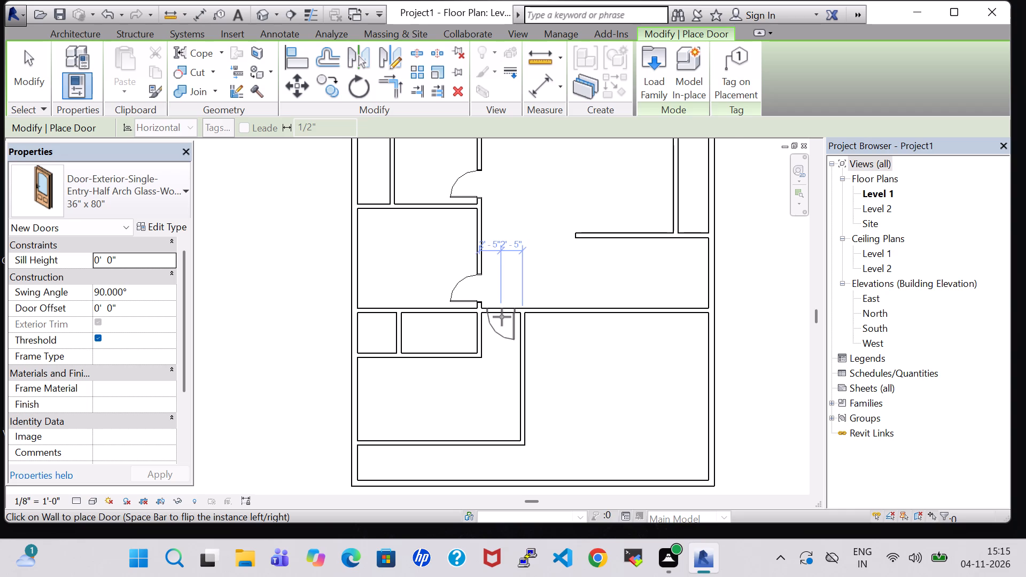
scroll(502, 317, up, 3)
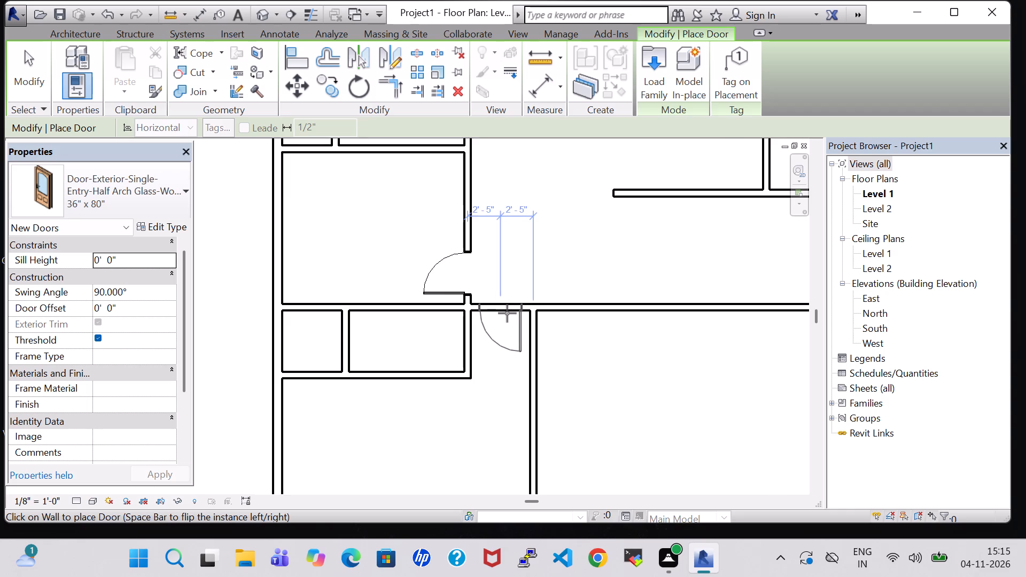
click(506, 312)
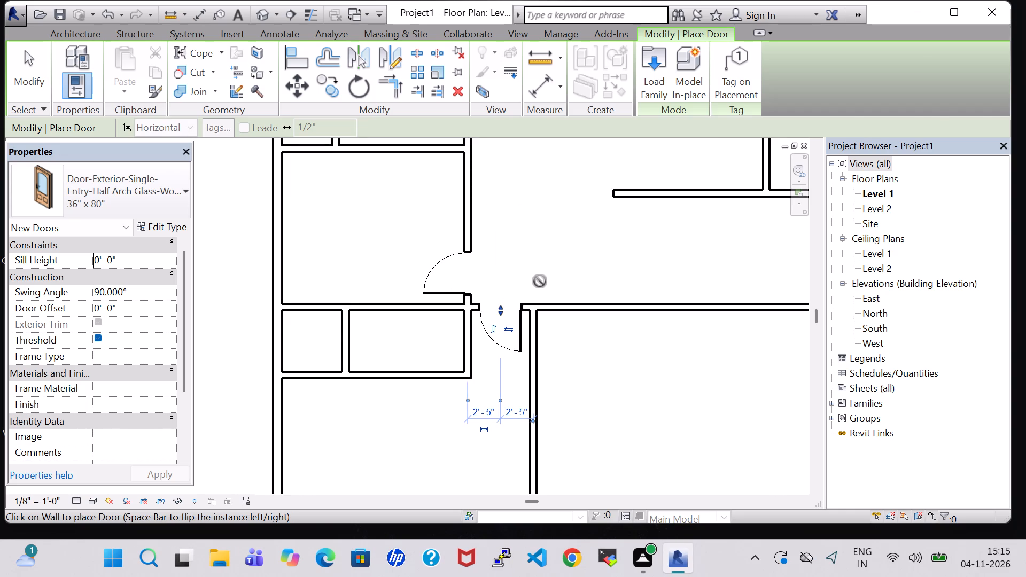
key(Escape)
key(Escape)
click(506, 331)
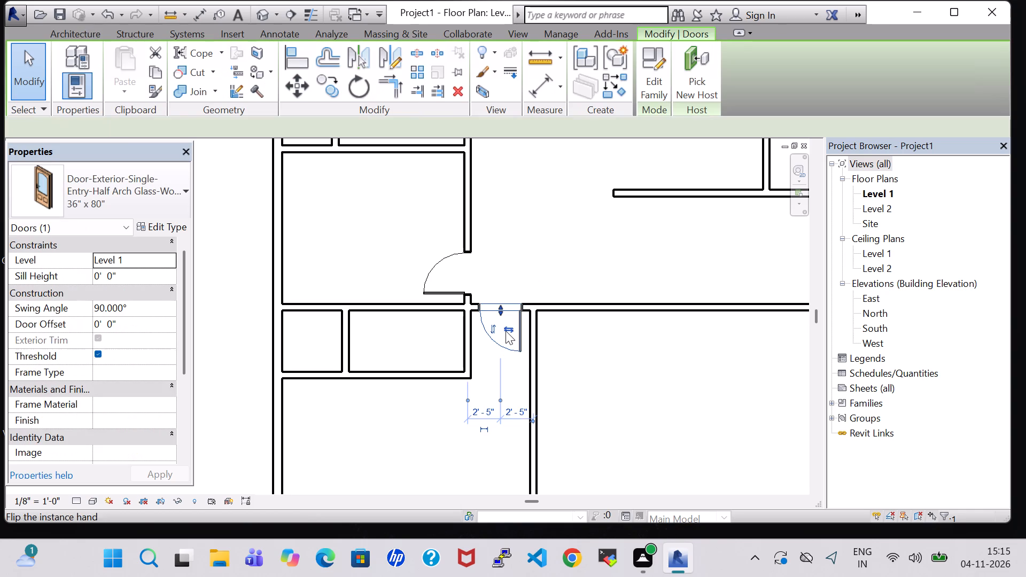
key(Right)
click(538, 258)
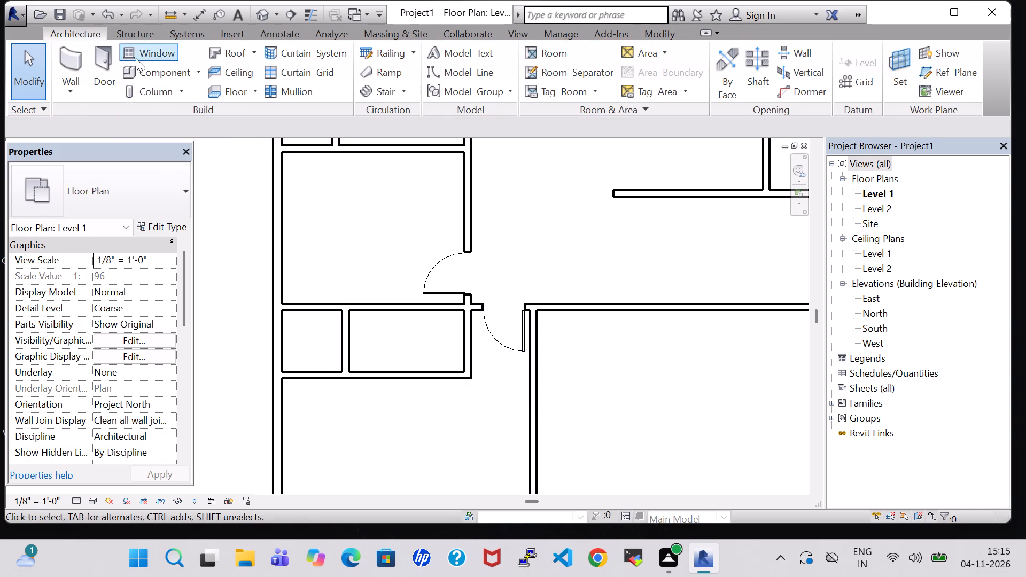
Place a Single-Flush 30" x 80" door in the small lower room's passage wall, centred about 2'-0" below the upper wall.
click(104, 59)
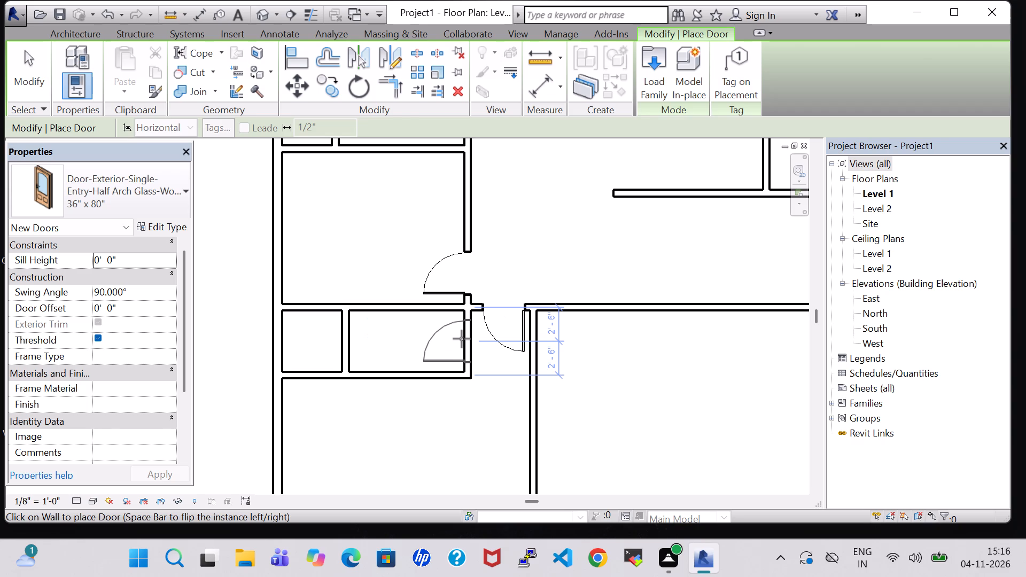
key(Escape)
click(95, 67)
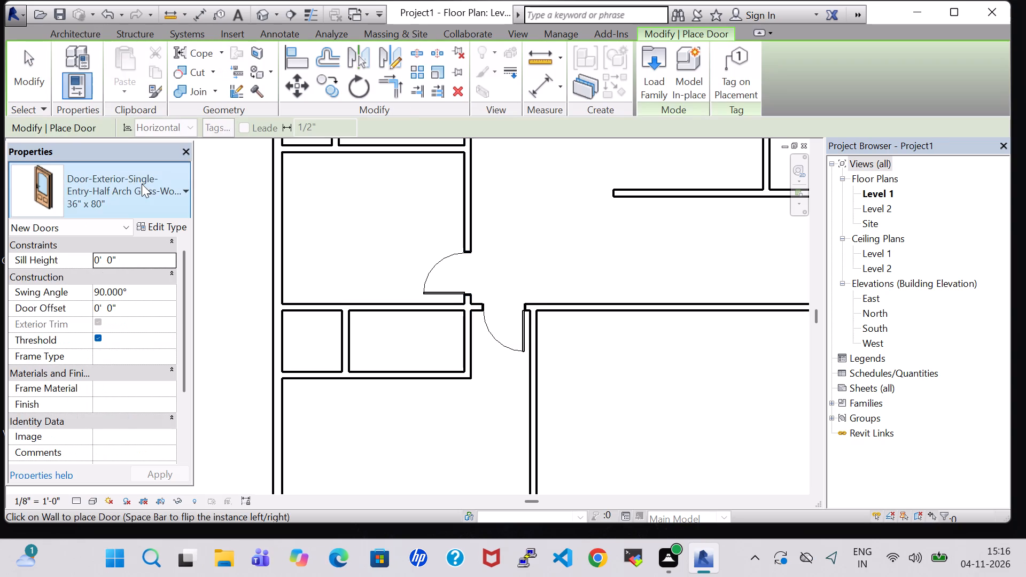
click(142, 184)
click(111, 303)
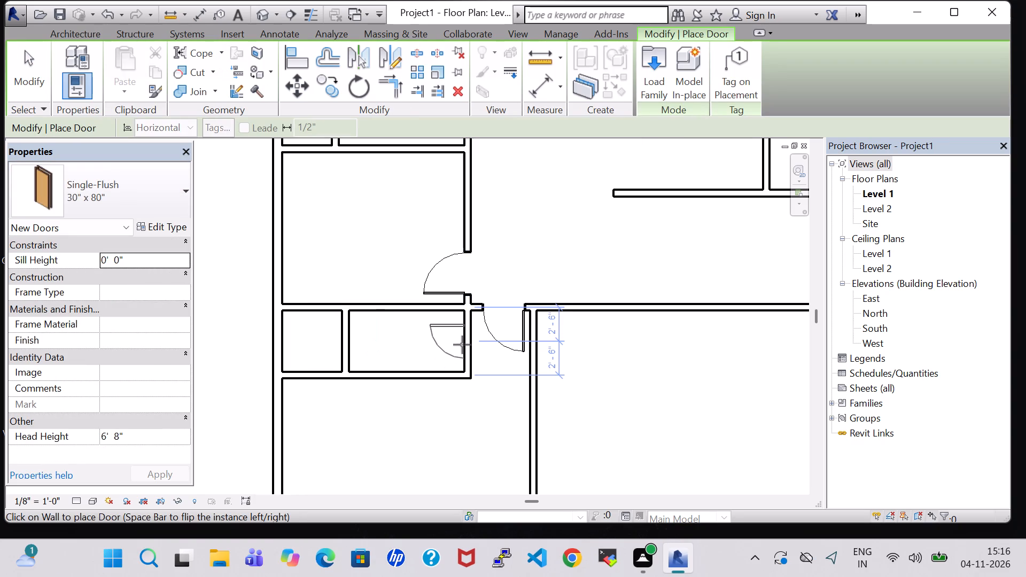
scroll(462, 345, up, 2)
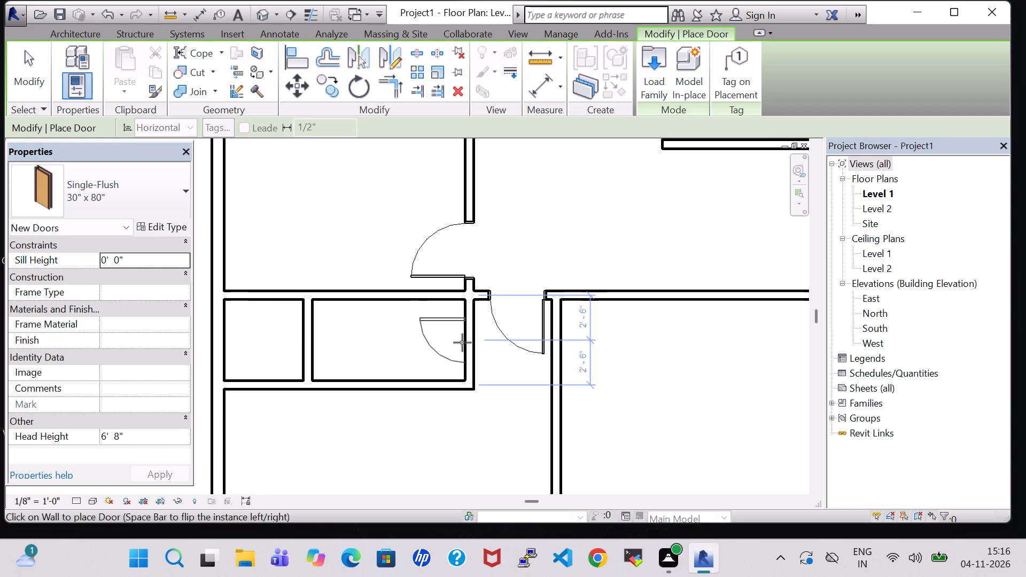
click(468, 331)
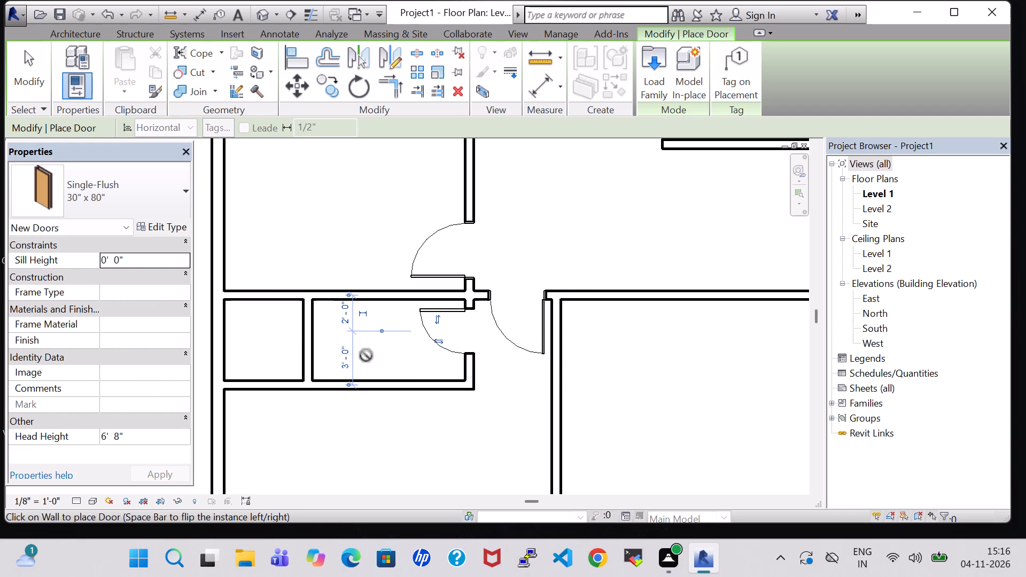
scroll(366, 355, down, 4)
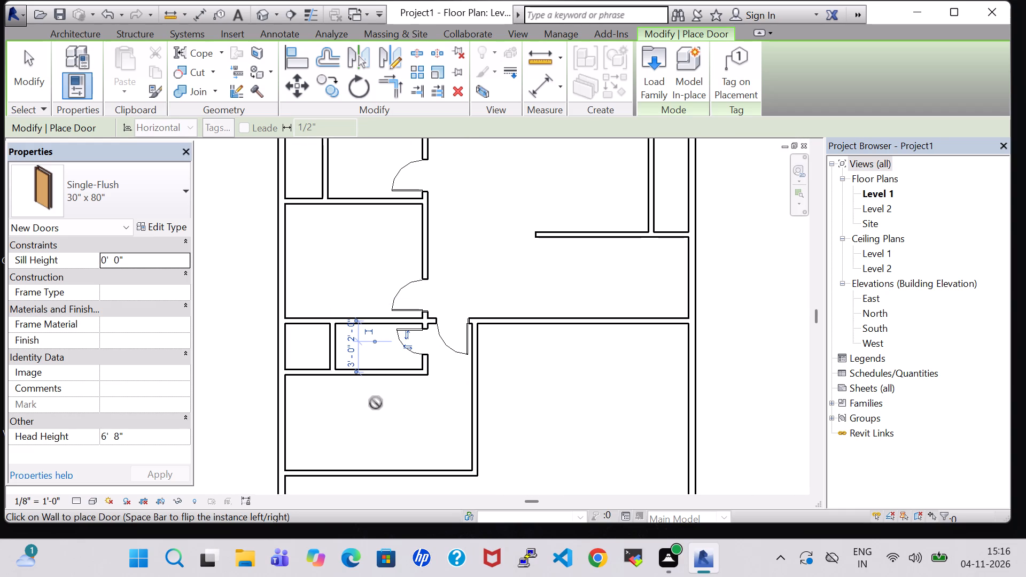
key(Escape)
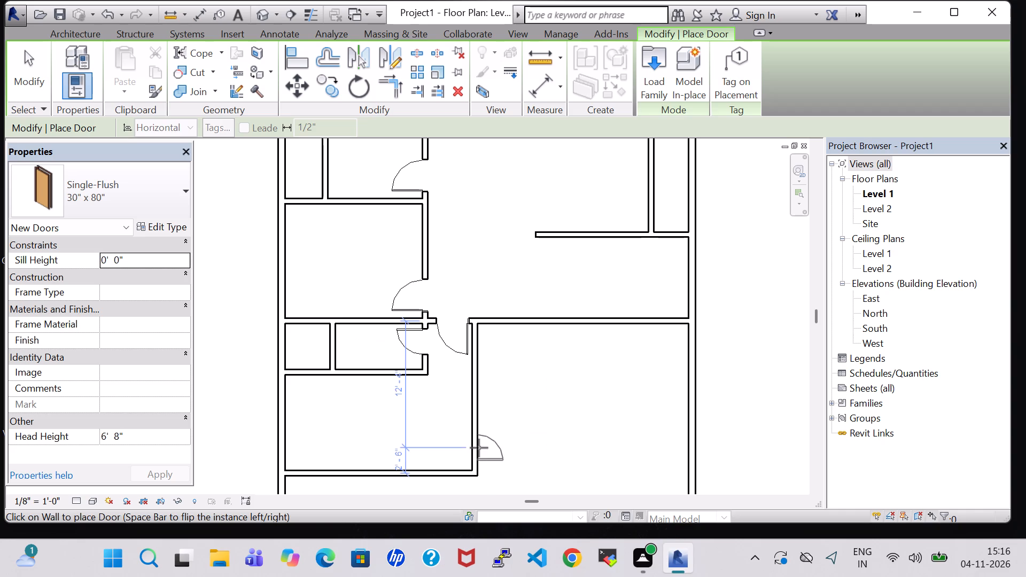
key(Escape)
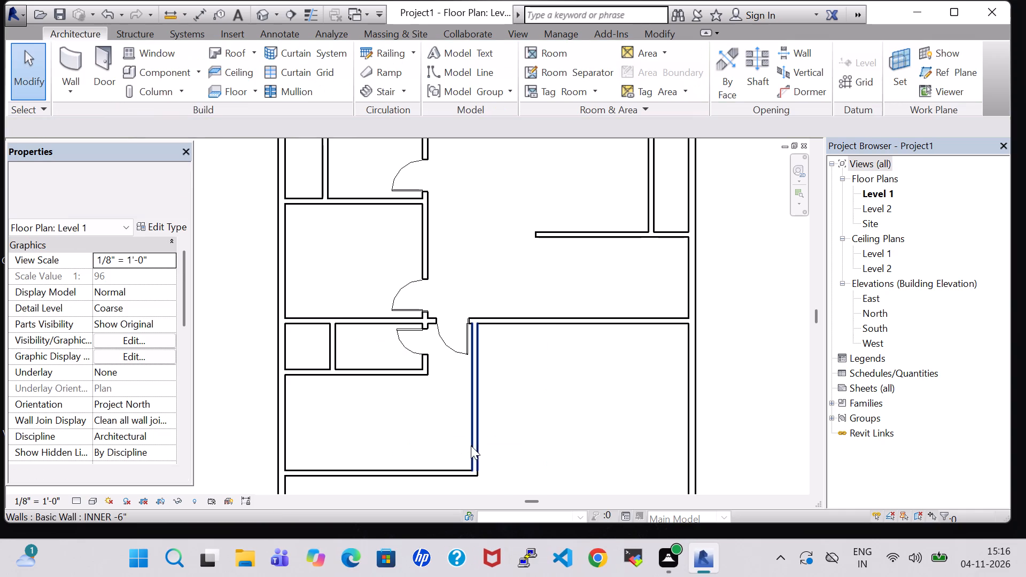
Place a 36" x 80" half-arch glass door near the lower end of the lower area's vertical partition, swinging into the left-hand room.
click(105, 60)
click(133, 185)
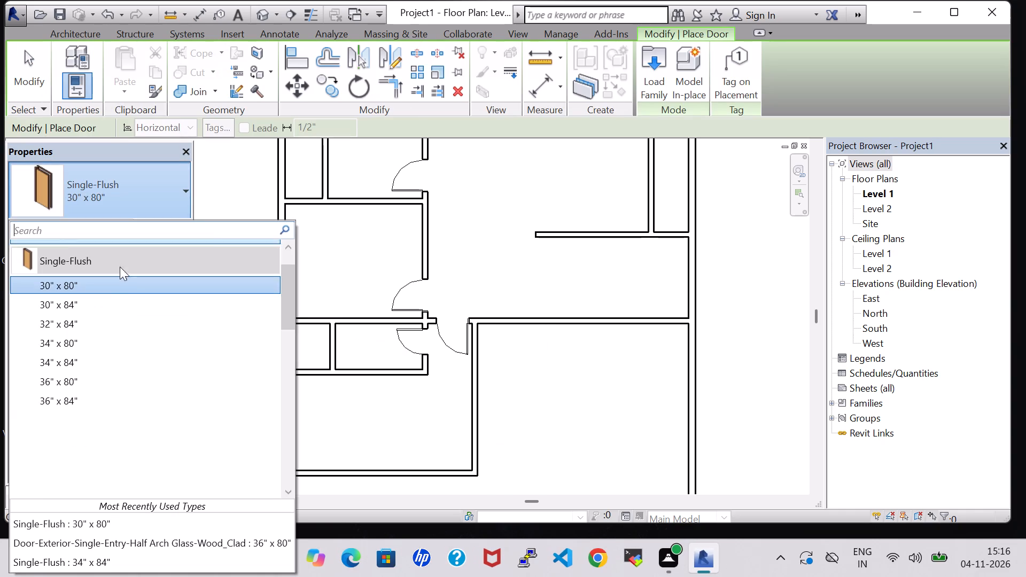
scroll(120, 289, up, 2)
click(115, 284)
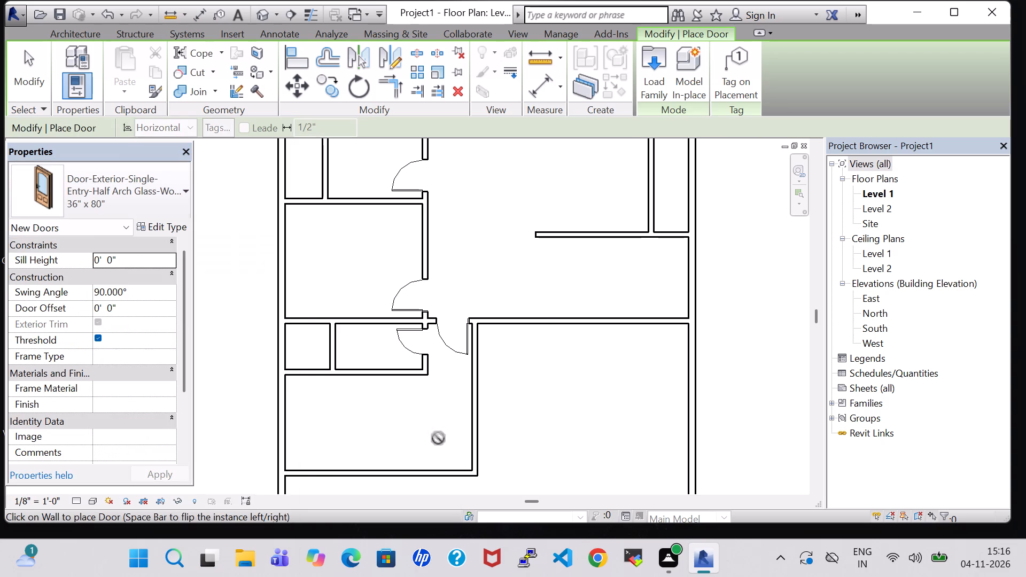
click(472, 451)
key(Escape)
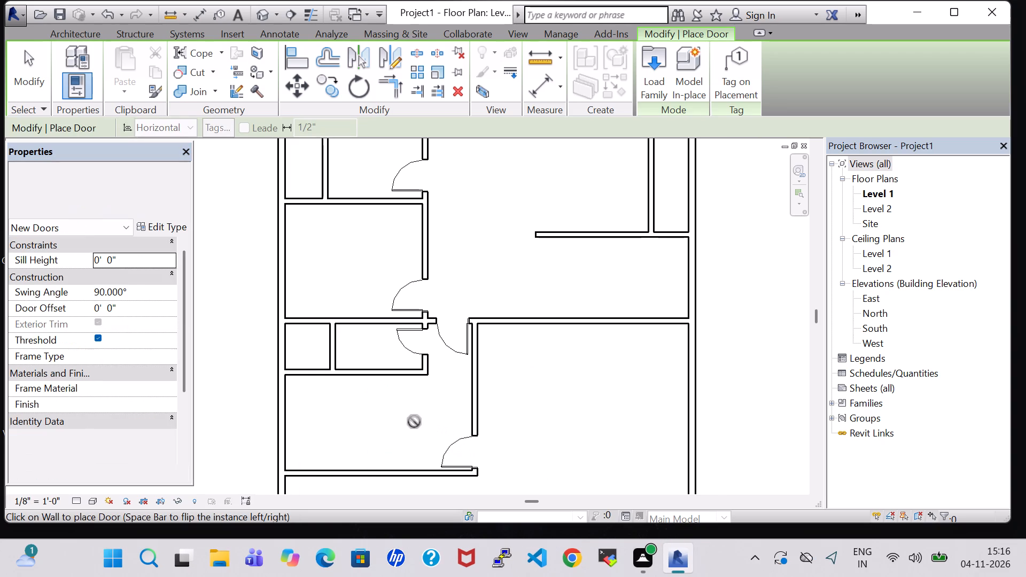
key(Escape)
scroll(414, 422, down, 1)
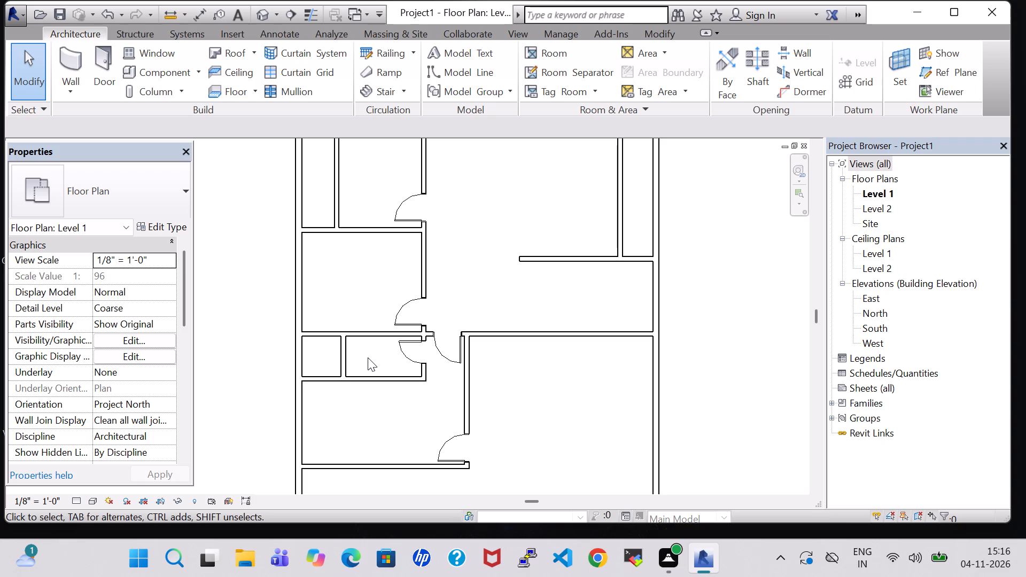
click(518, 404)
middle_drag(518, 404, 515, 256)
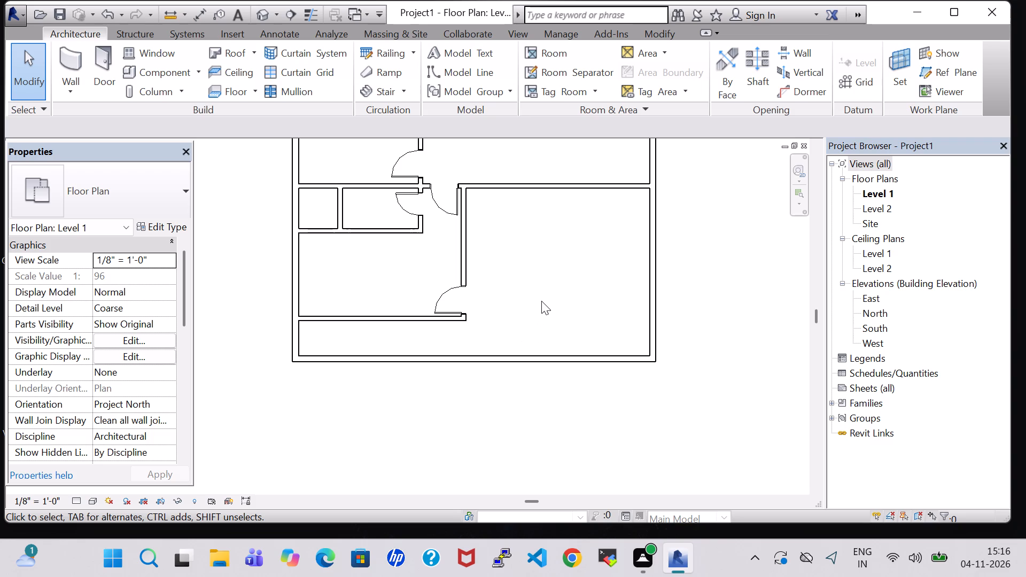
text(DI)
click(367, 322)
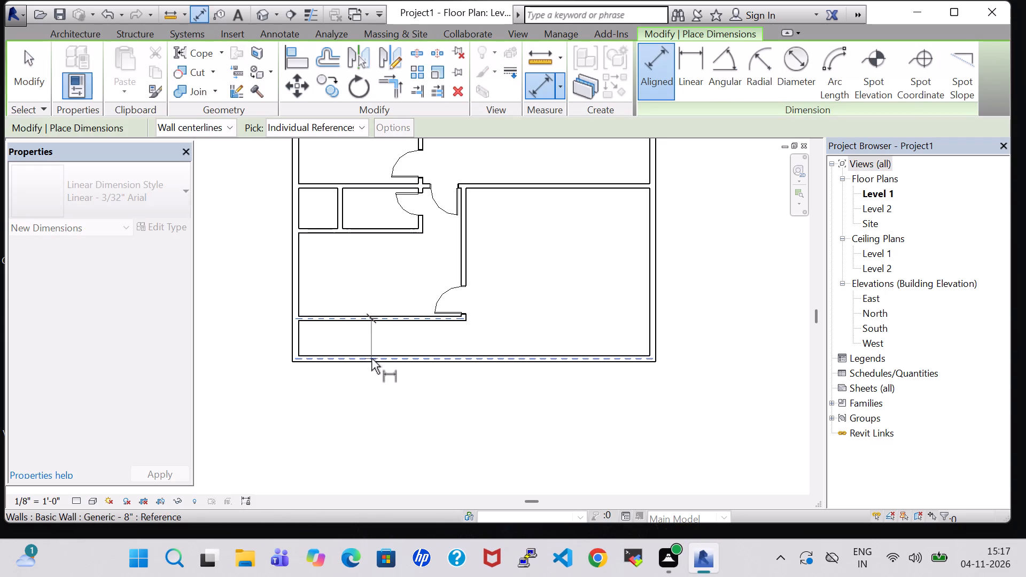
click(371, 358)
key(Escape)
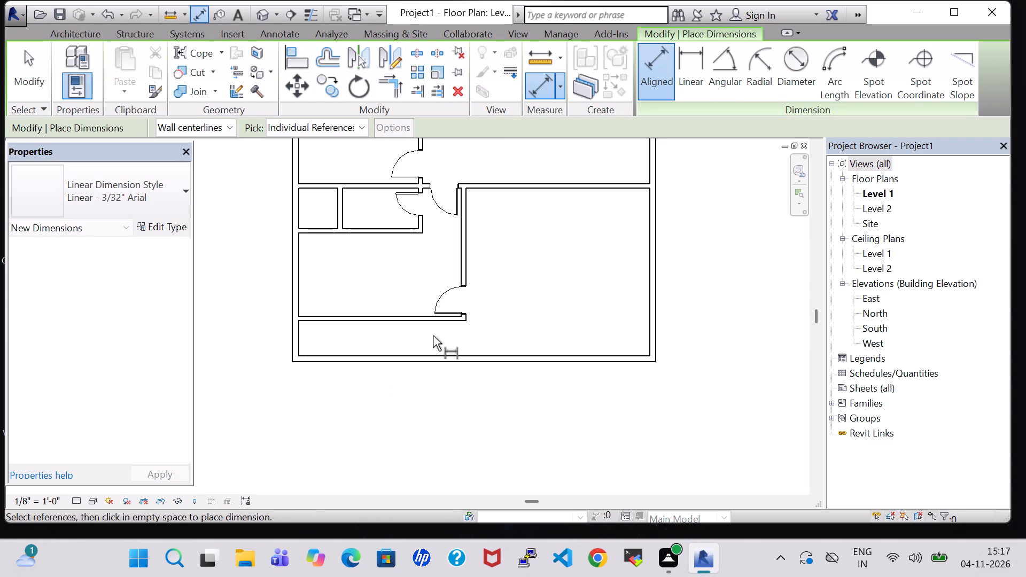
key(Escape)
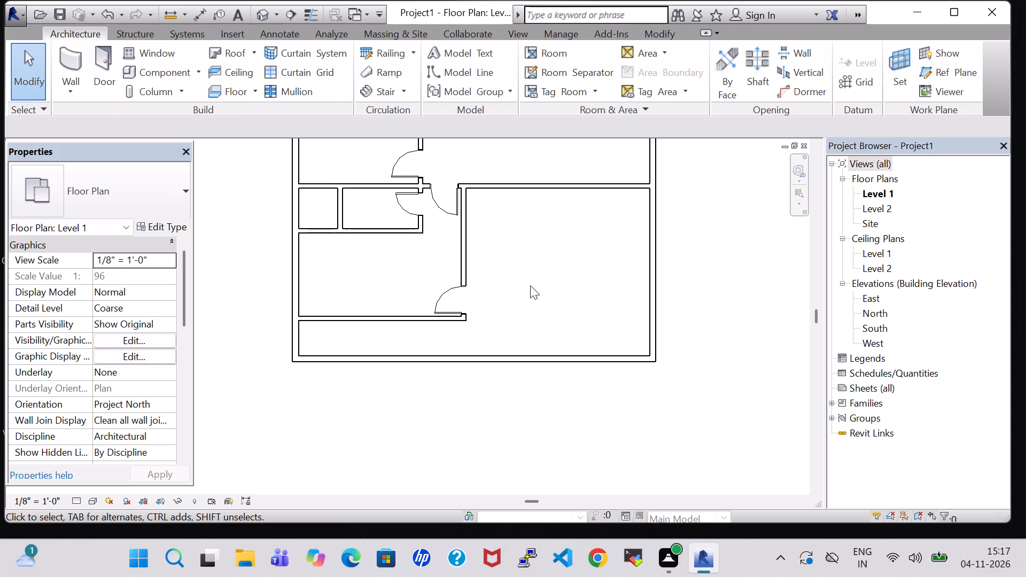
Load the residential door family Door-Exterior-Double-Full Glass-Wood_Clad in the 64" x 84" type.
middle_drag(553, 241, 543, 333)
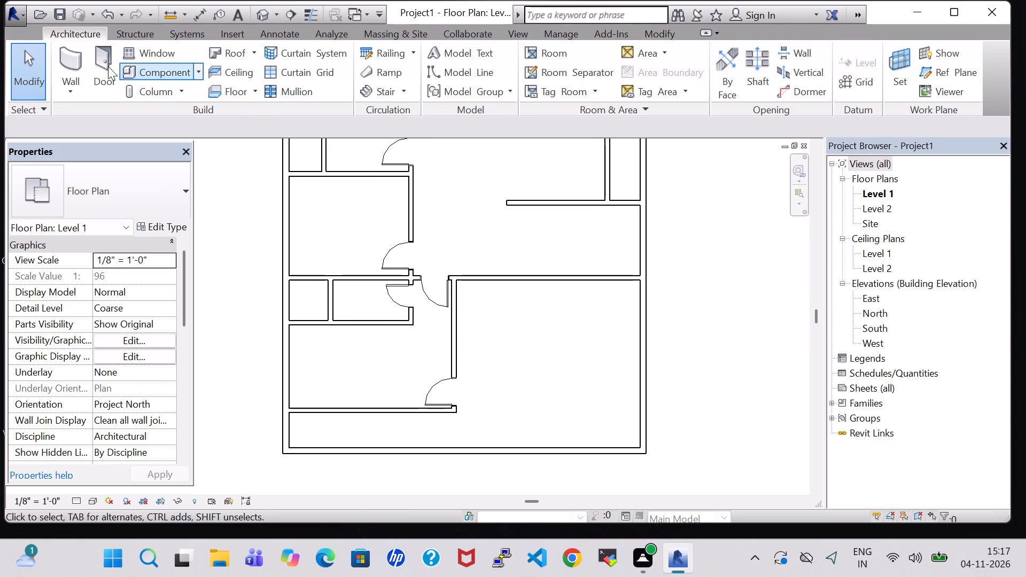
click(108, 66)
click(657, 65)
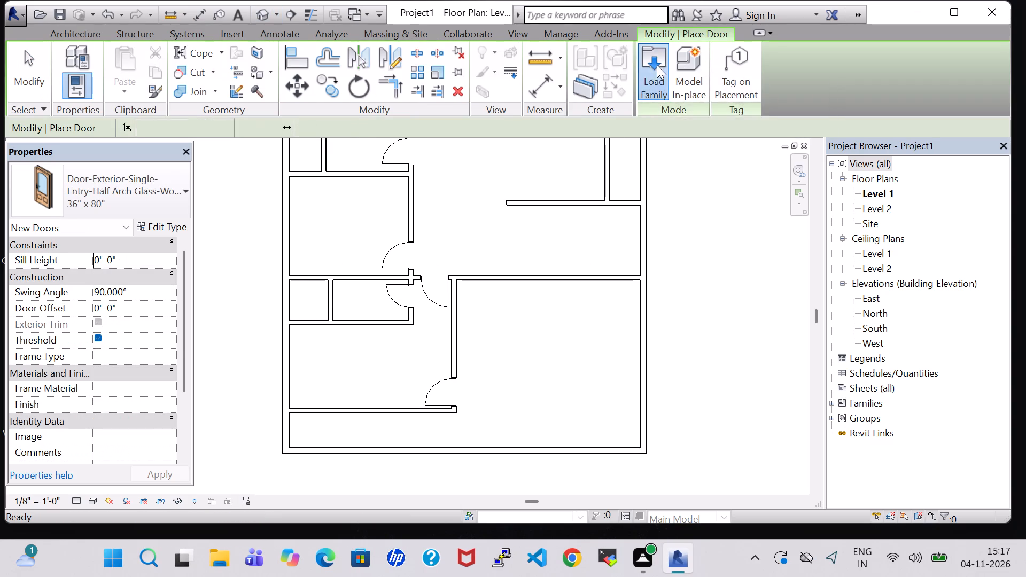
double_click(591, 265)
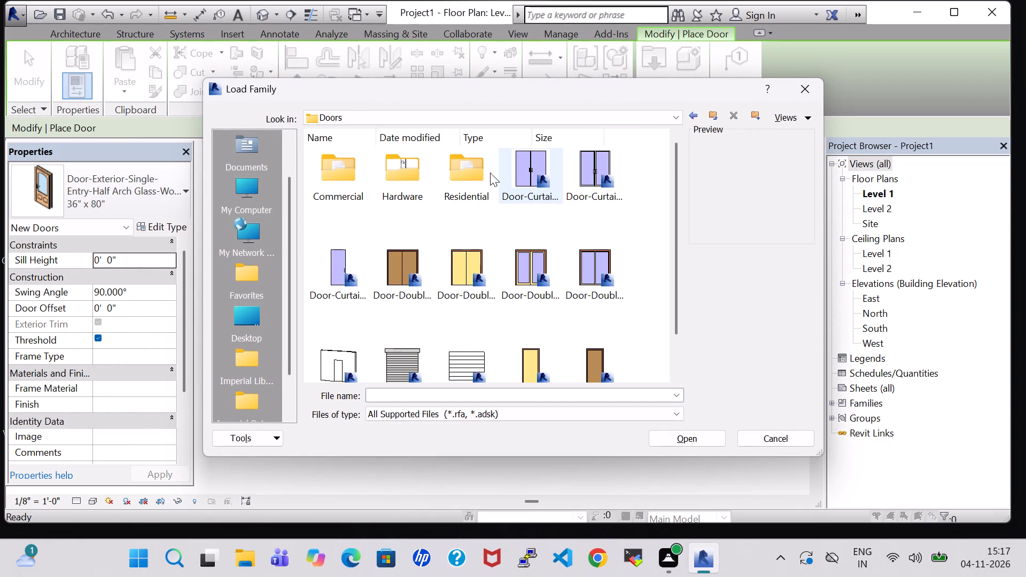
click(440, 191)
double_click(457, 189)
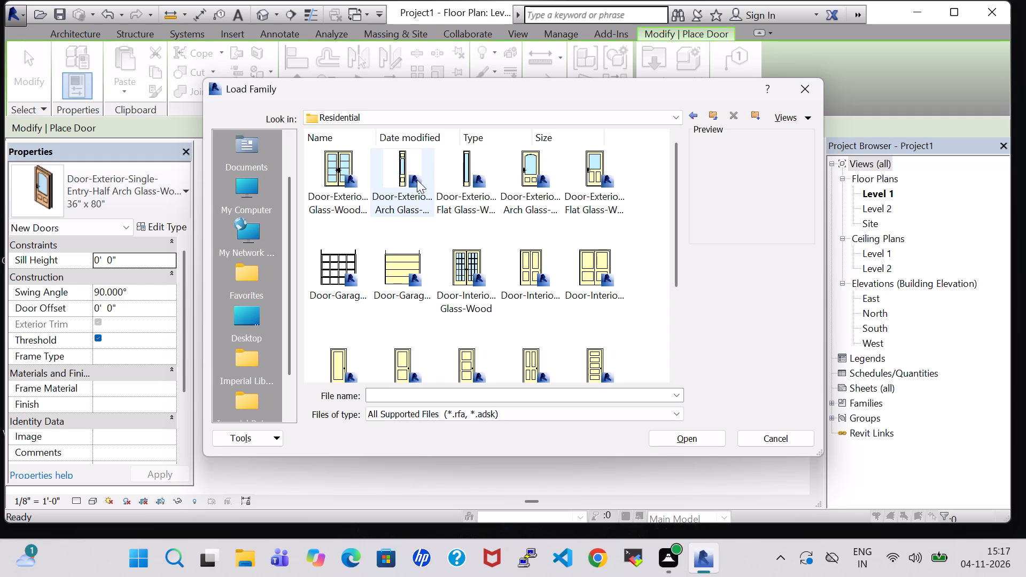
click(324, 163)
click(671, 436)
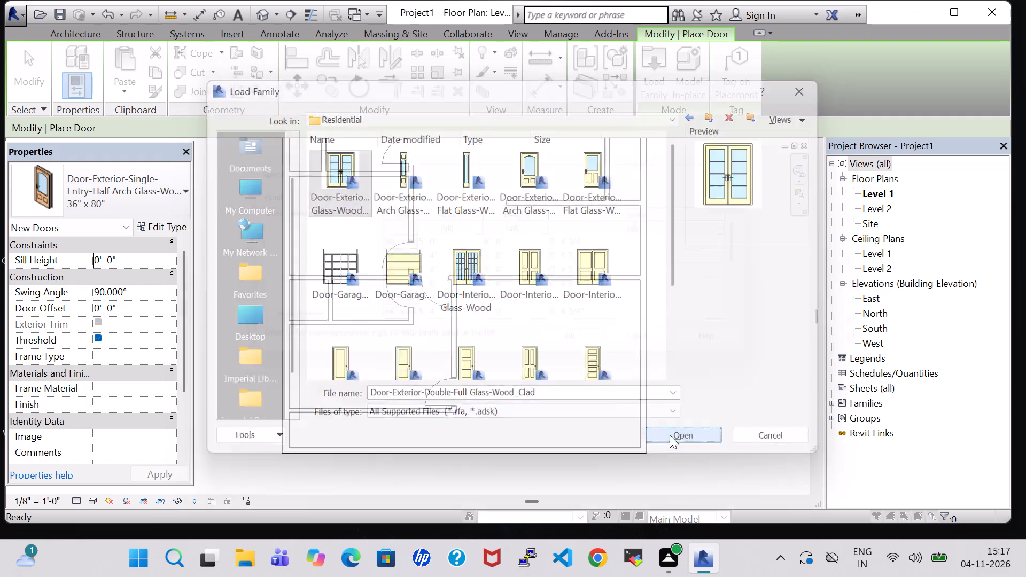
scroll(593, 340, down, 2)
click(577, 323)
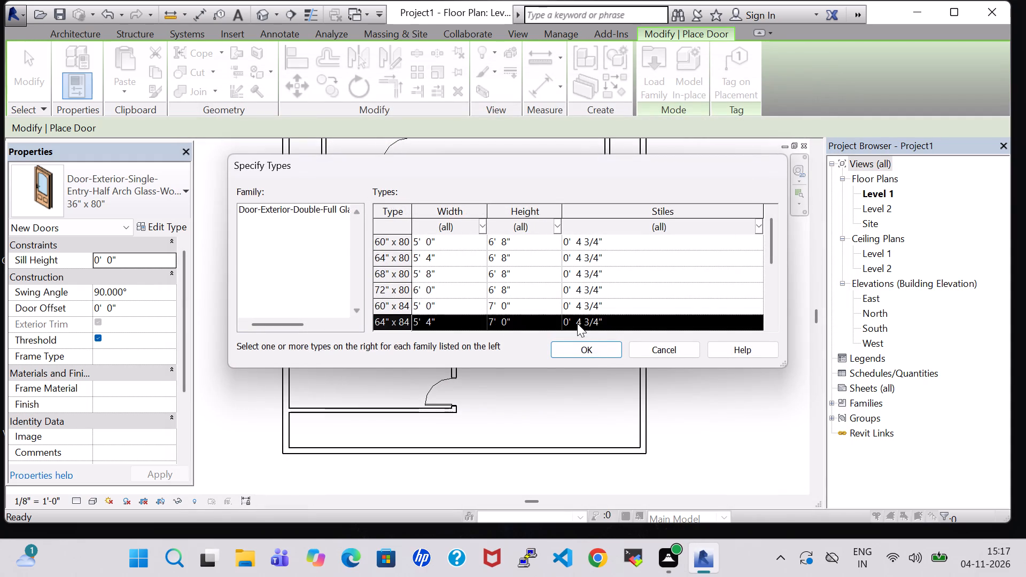
click(593, 354)
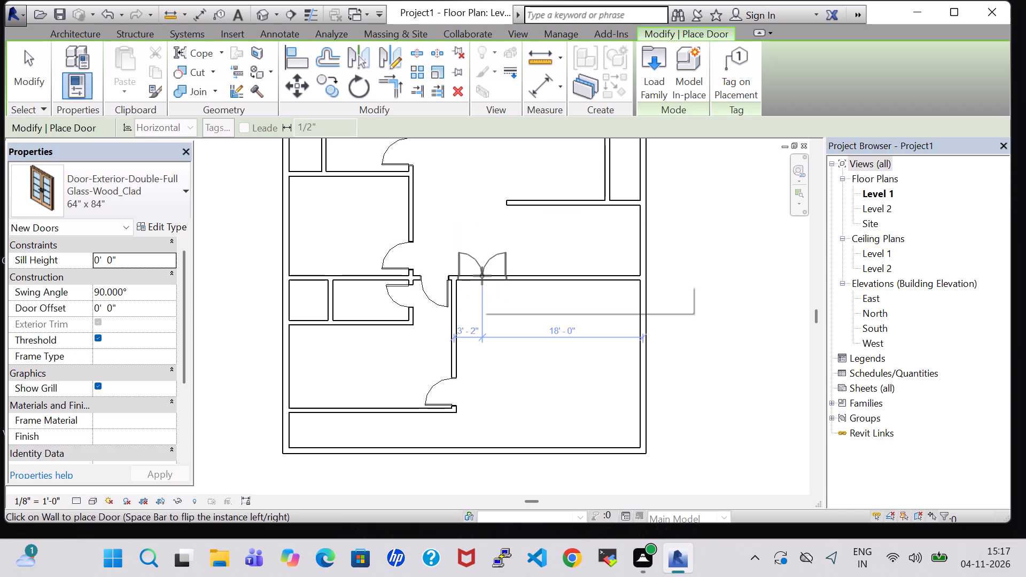
Place the double glass door in the large lower room's upper wall, about 3'-2" from the vertical partition and swinging upward.
click(482, 276)
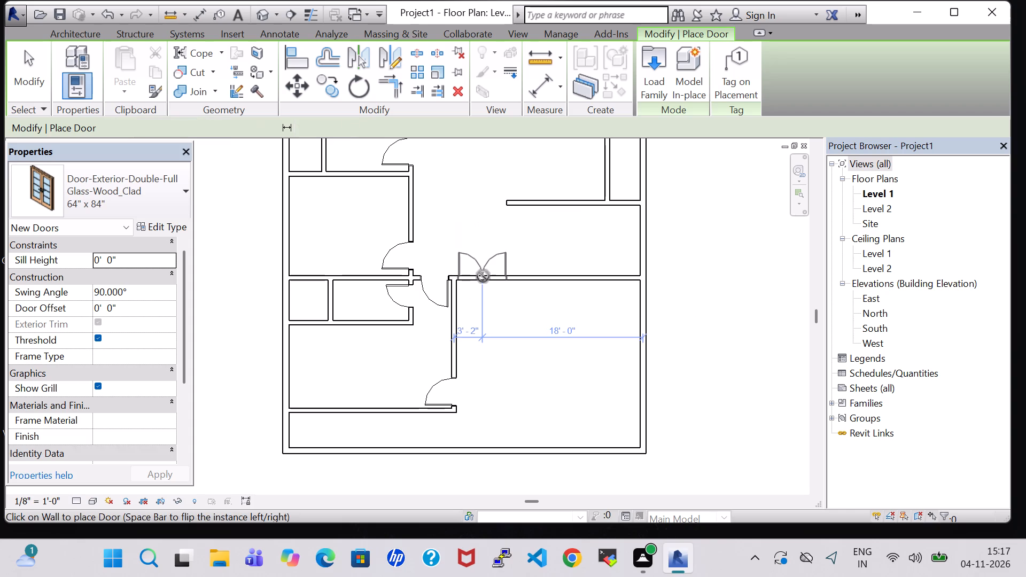
key(Escape)
key(Escape)
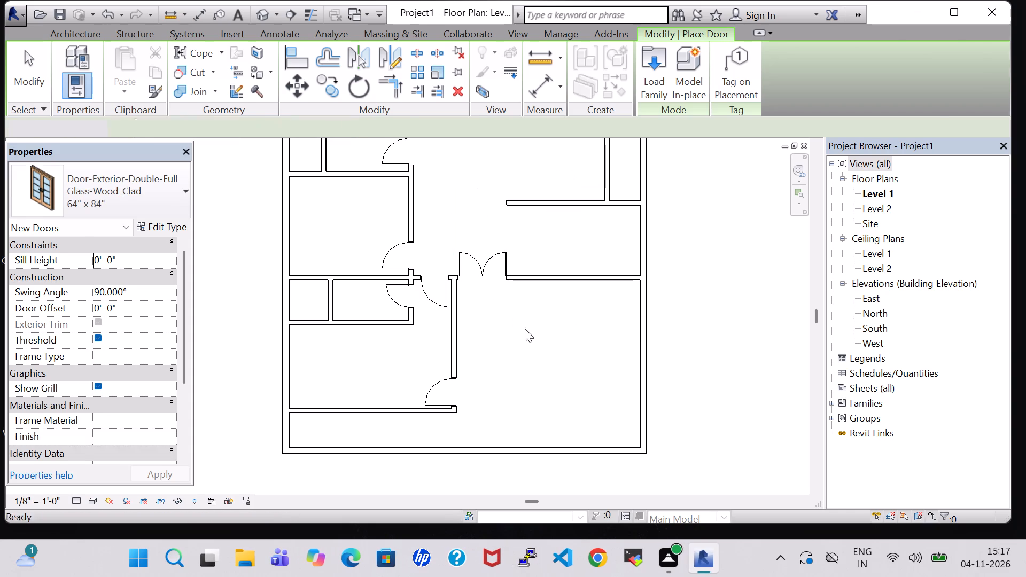
Shorten the horizontal partition above the double door from its free end, to about 14'-3" long.
click(509, 201)
key(Right)
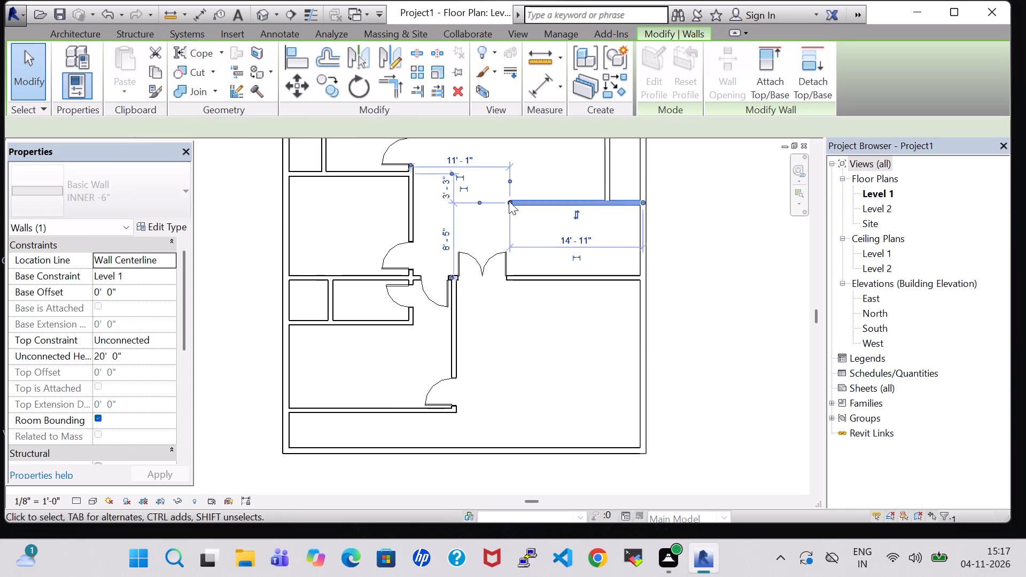
key(Right)
key(Right)
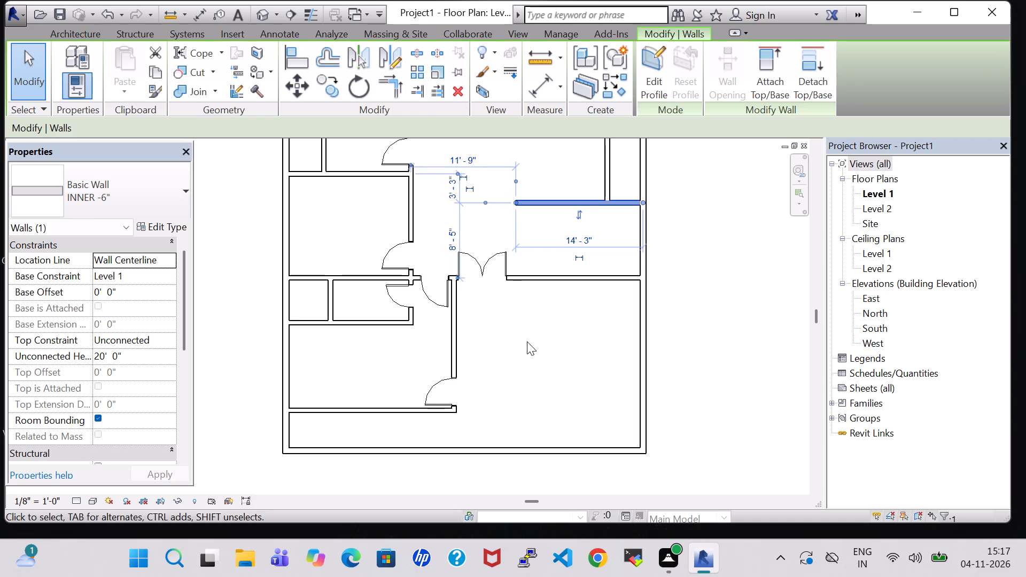
Nudge the shortened horizontal partition above the double door slightly to the right.
key(Right)
click(527, 341)
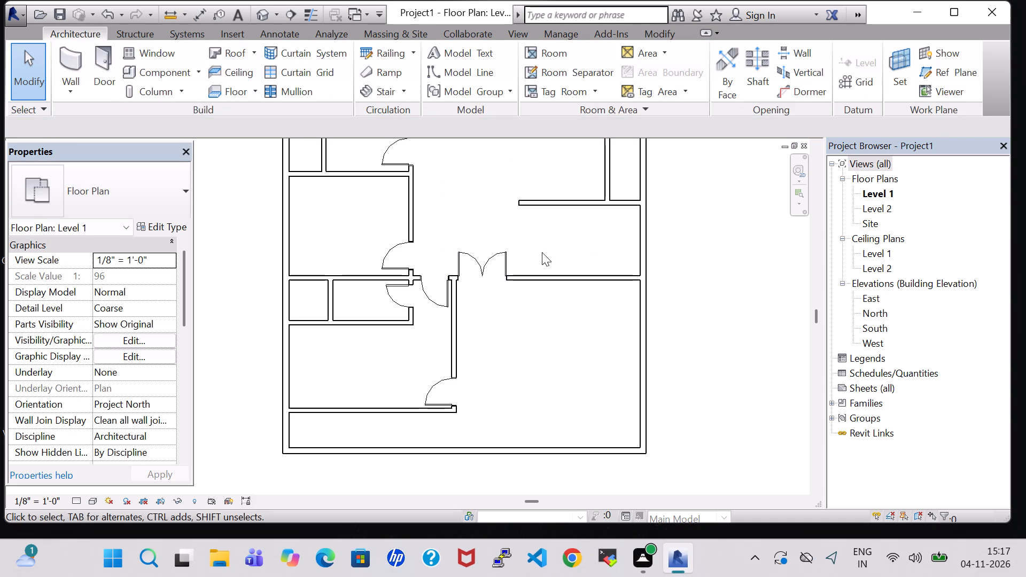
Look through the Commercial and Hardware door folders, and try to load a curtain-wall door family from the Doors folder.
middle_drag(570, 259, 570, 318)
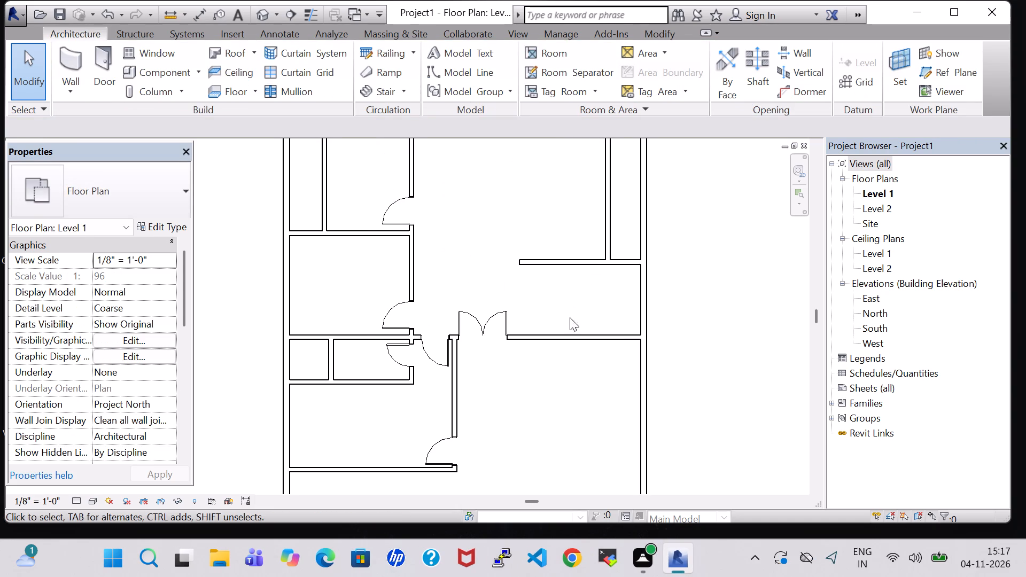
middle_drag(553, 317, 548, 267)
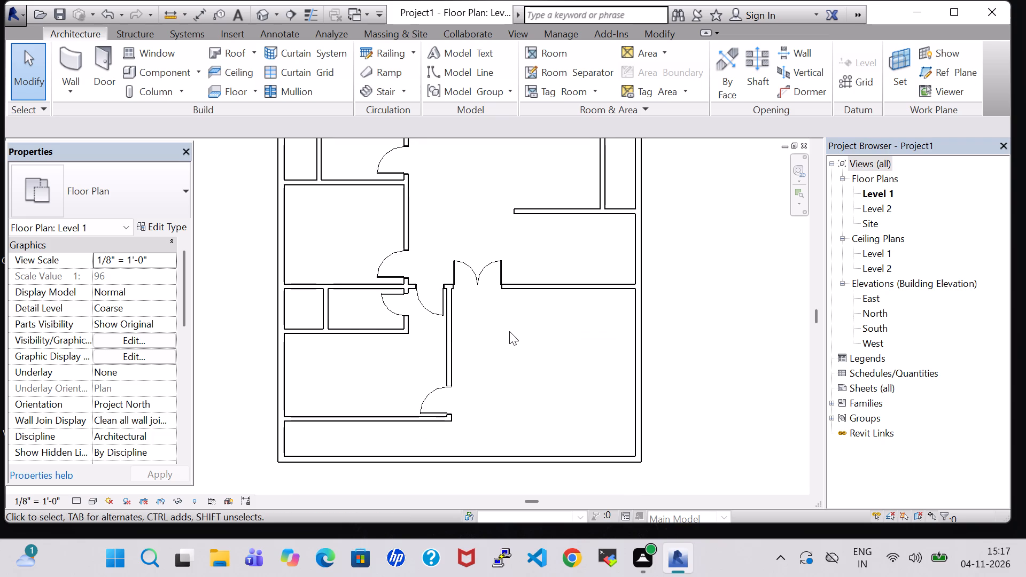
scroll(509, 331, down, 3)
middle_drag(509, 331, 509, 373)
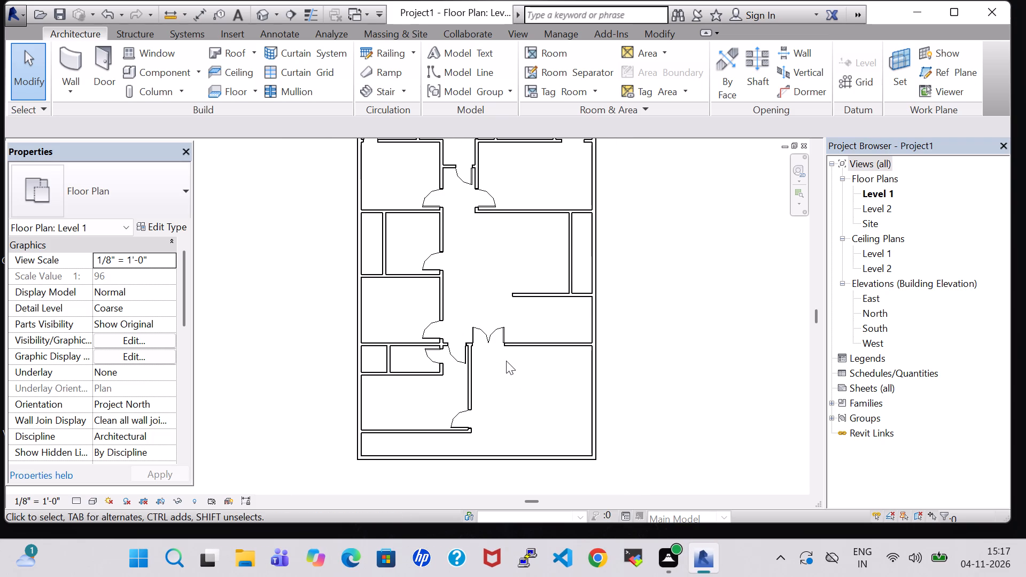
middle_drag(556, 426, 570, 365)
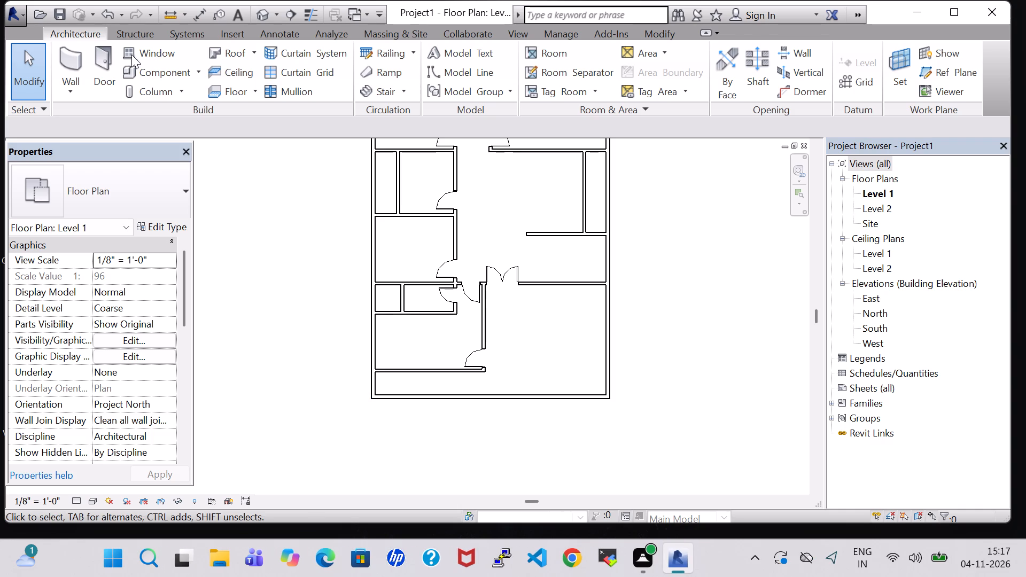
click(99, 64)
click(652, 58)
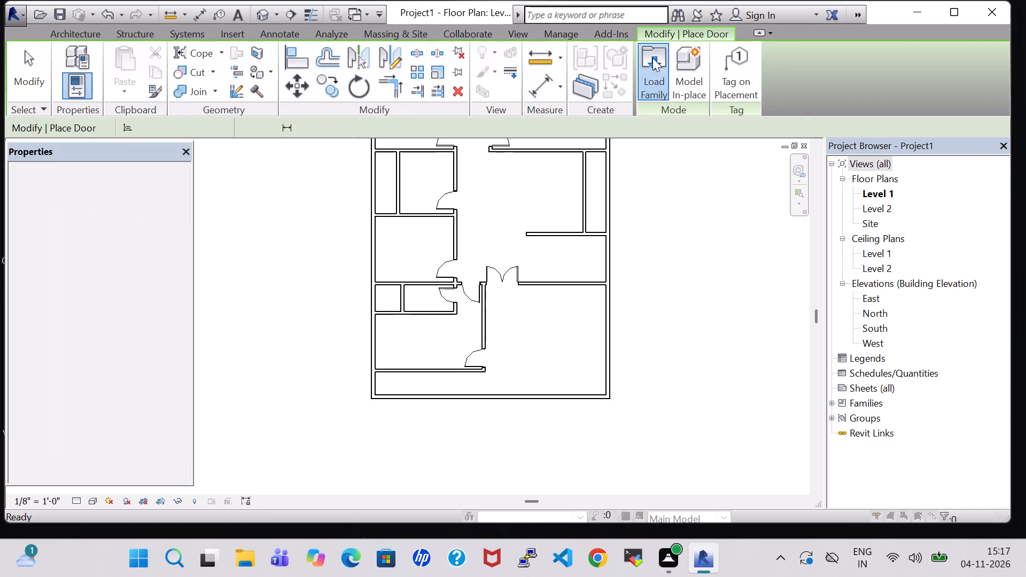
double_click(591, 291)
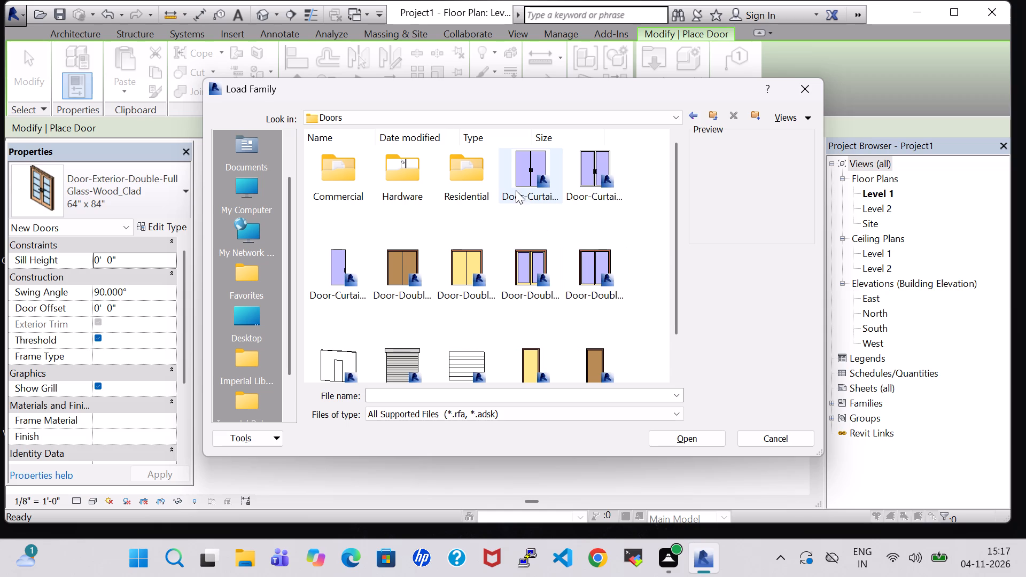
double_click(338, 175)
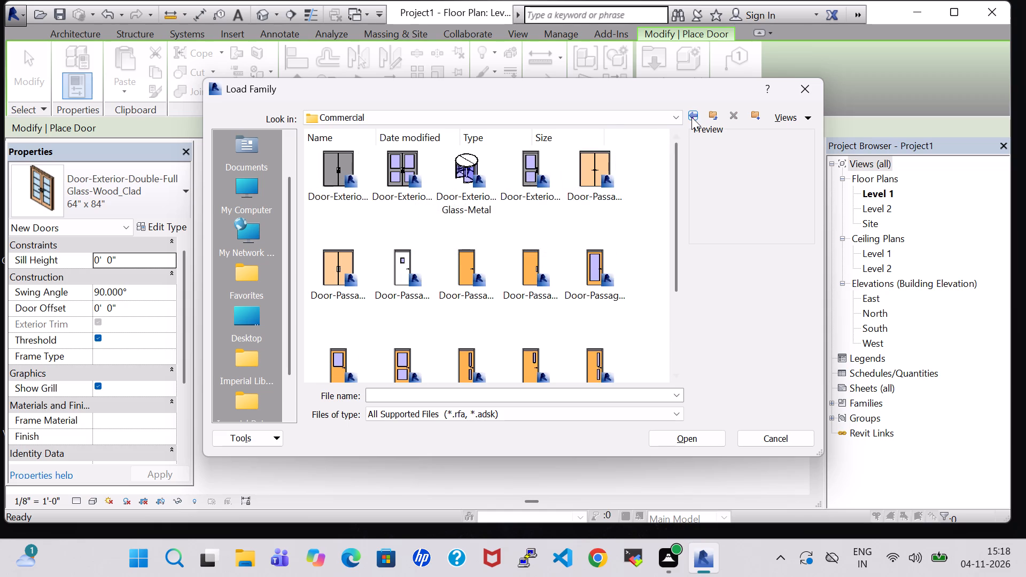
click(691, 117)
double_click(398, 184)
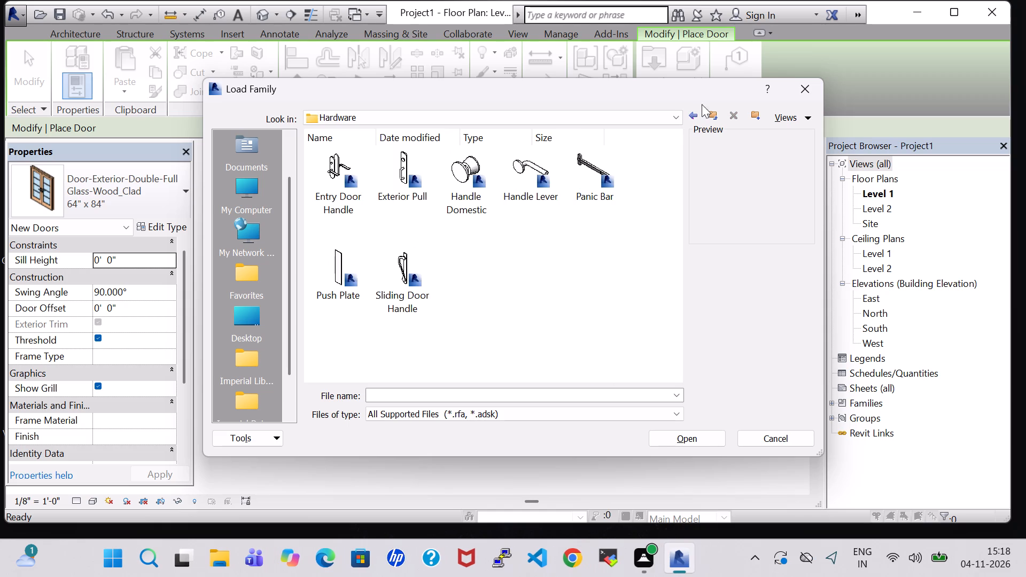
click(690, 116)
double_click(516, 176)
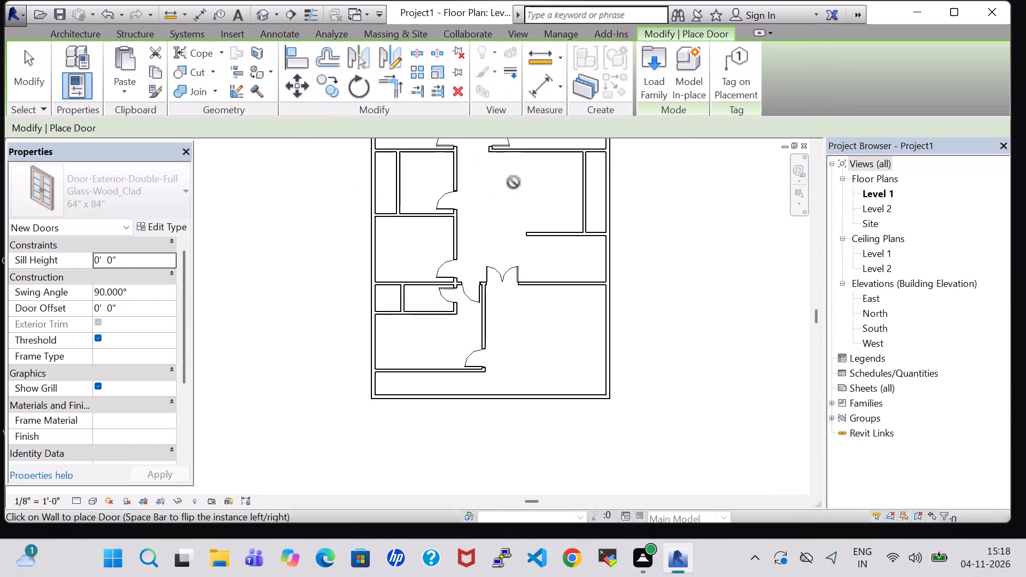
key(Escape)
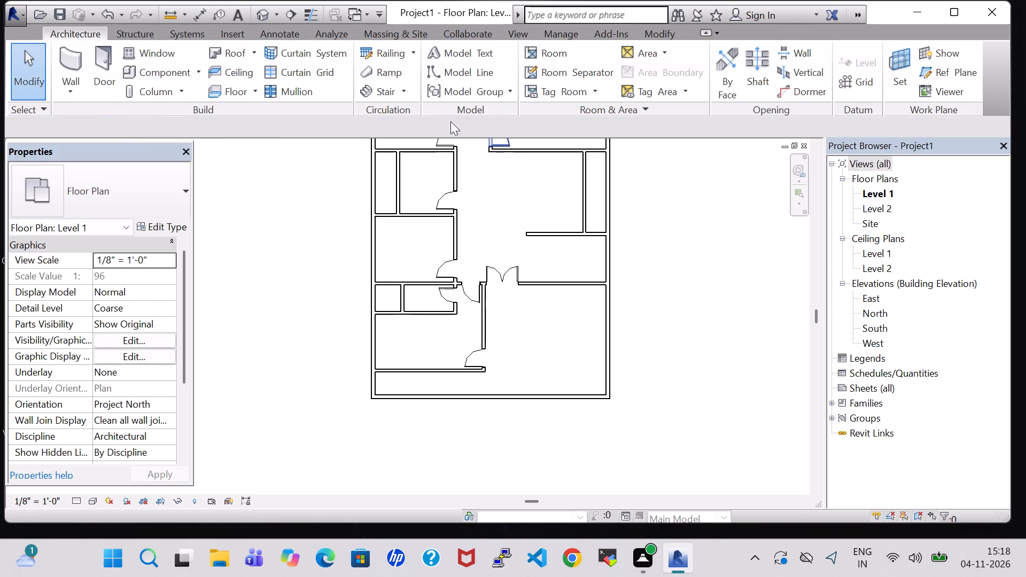
Browse the Residential, Commercial and main Doors folders for an entrance door, including a preview of Door-Double-Flush_Panel.
click(104, 49)
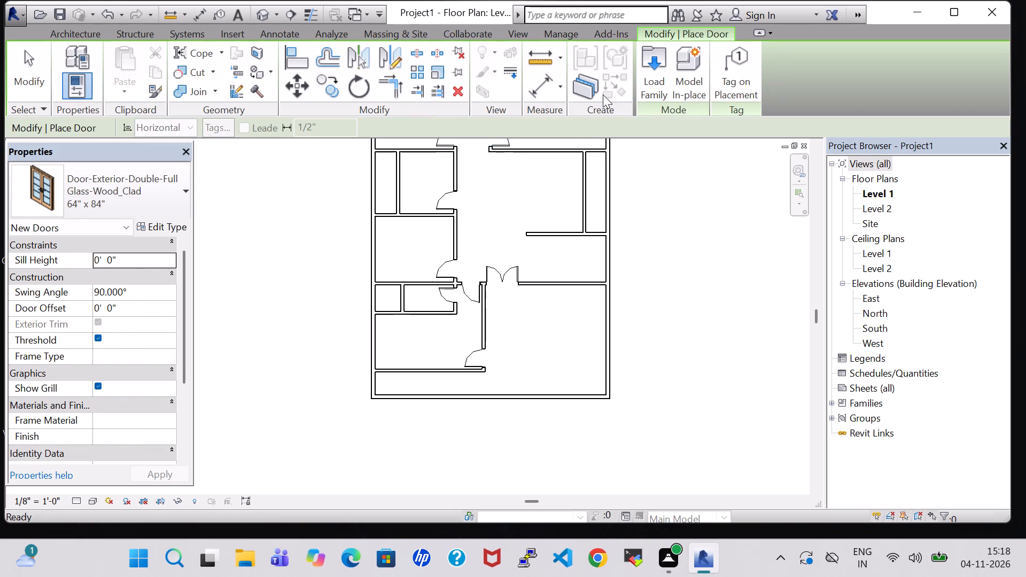
click(649, 75)
double_click(590, 267)
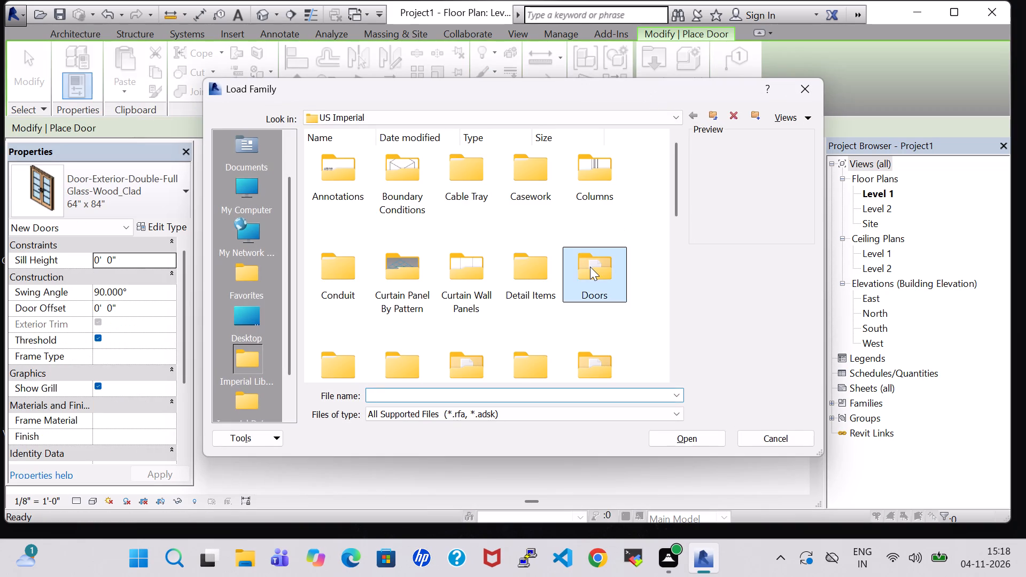
double_click(470, 166)
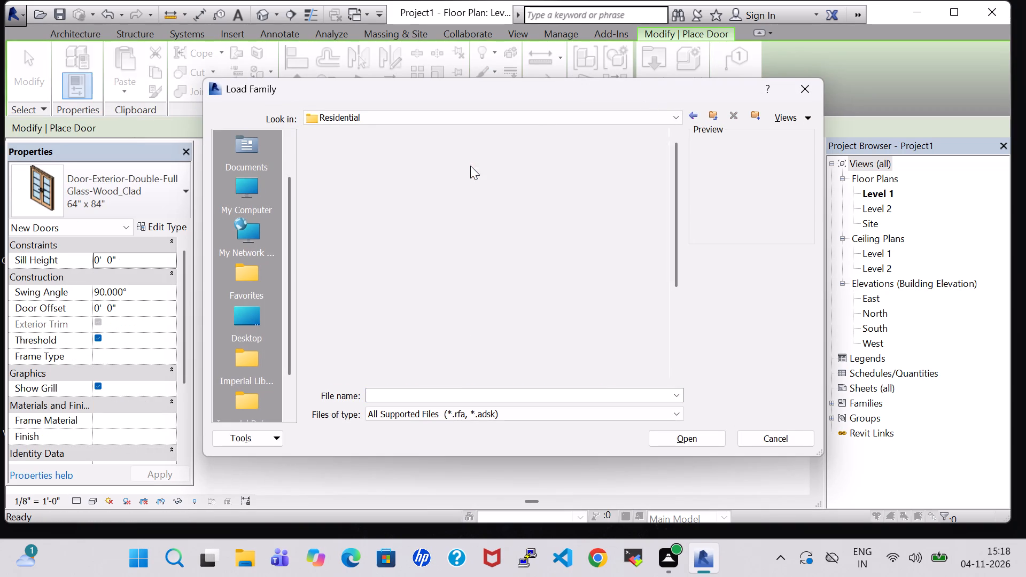
scroll(563, 210, down, 1)
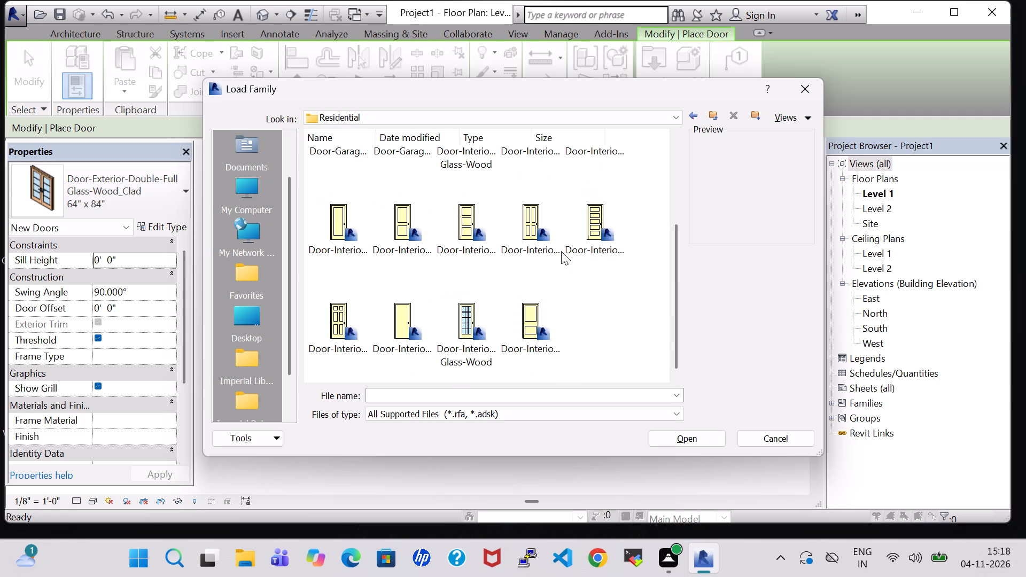
scroll(417, 260, up, 1)
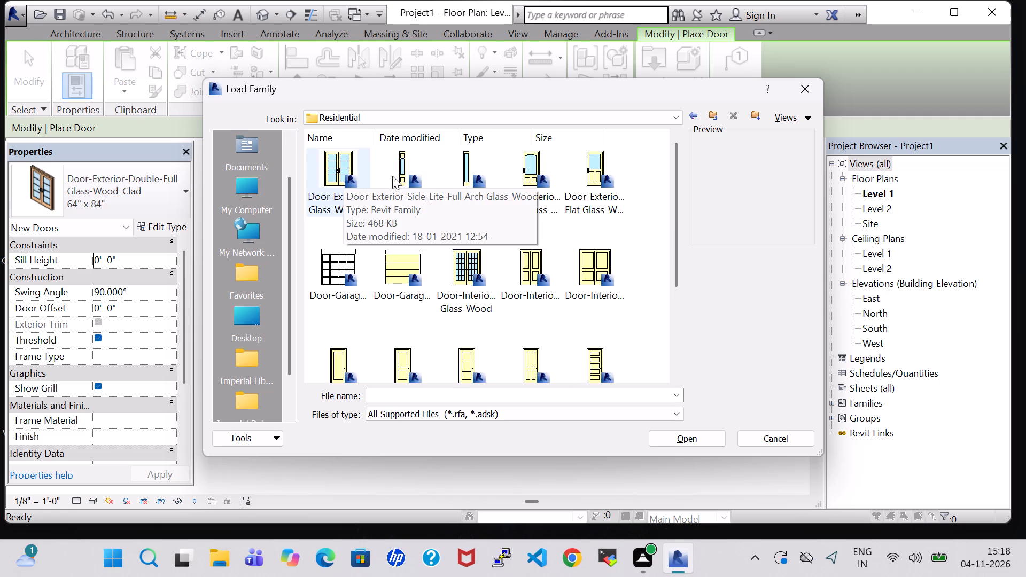
click(696, 119)
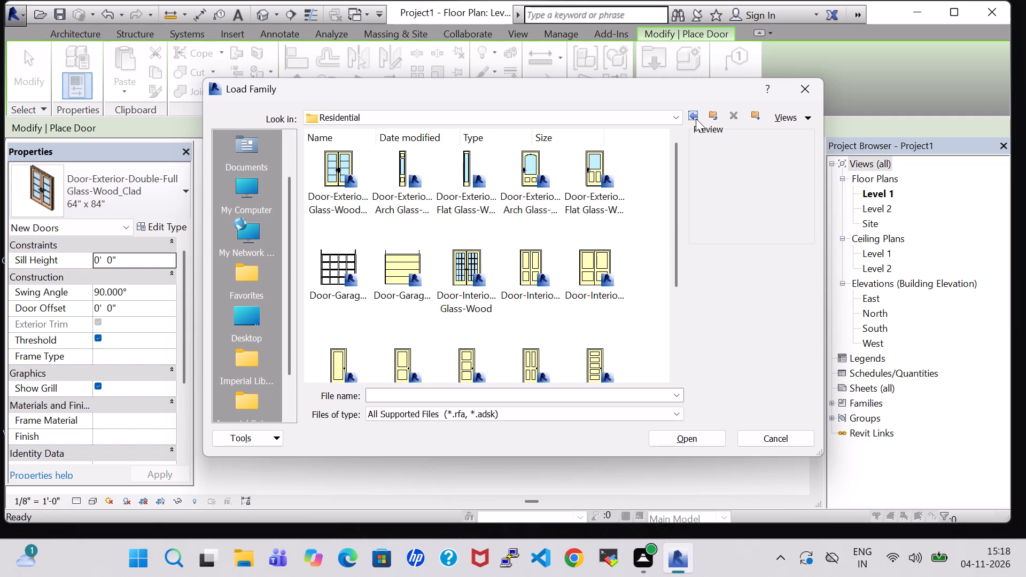
double_click(362, 182)
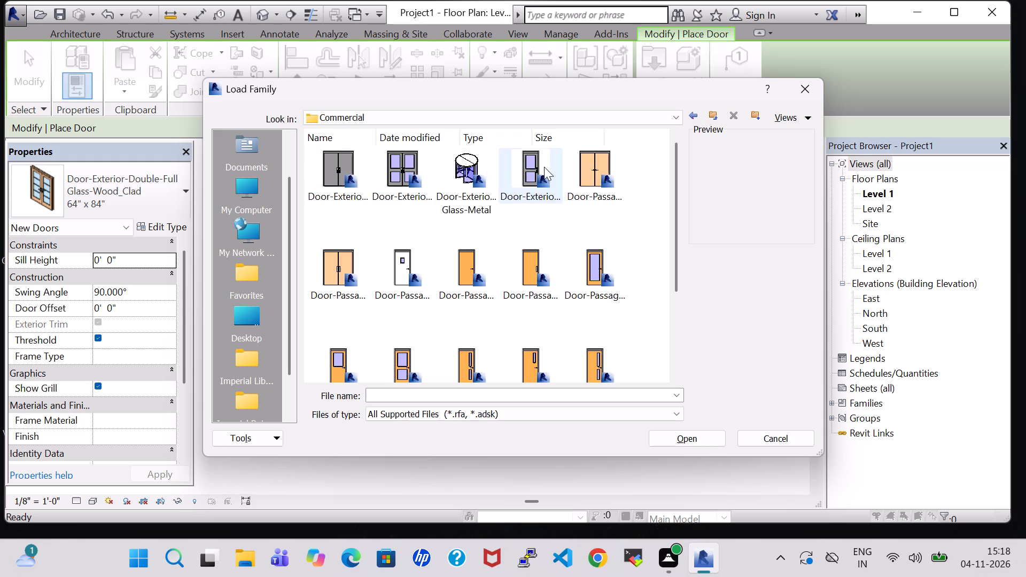
click(693, 117)
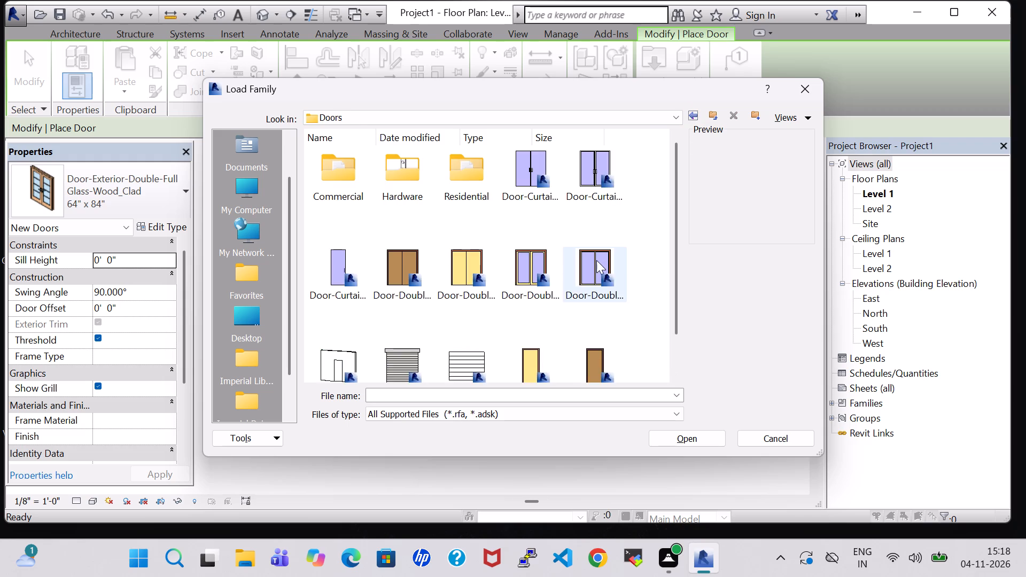
scroll(596, 260, down, 1)
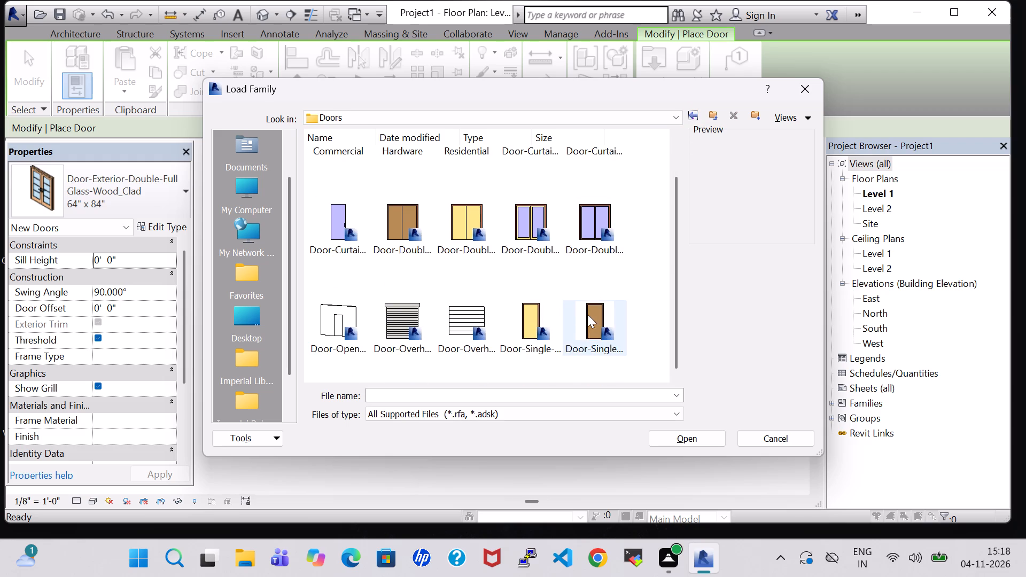
click(402, 216)
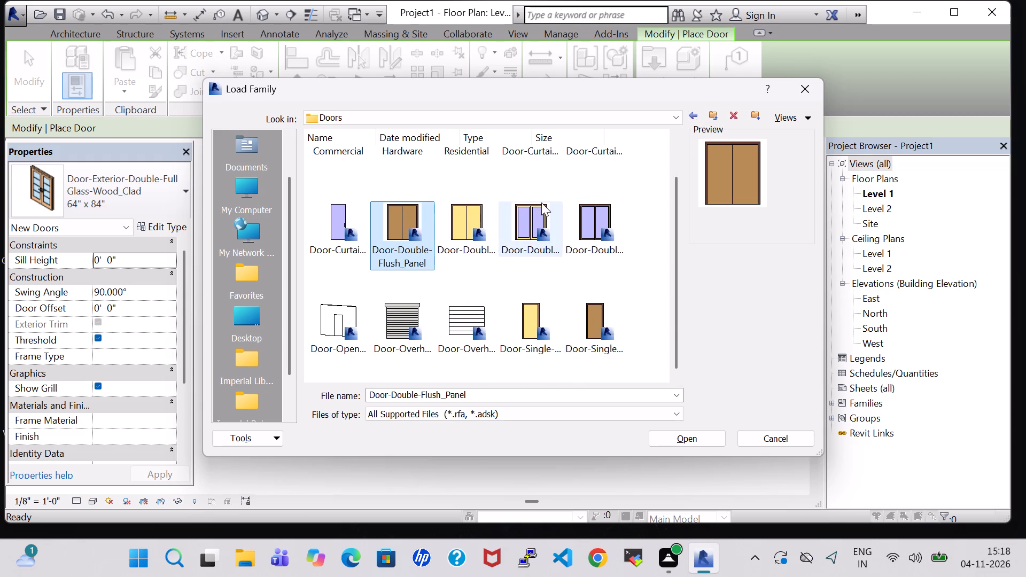
click(696, 113)
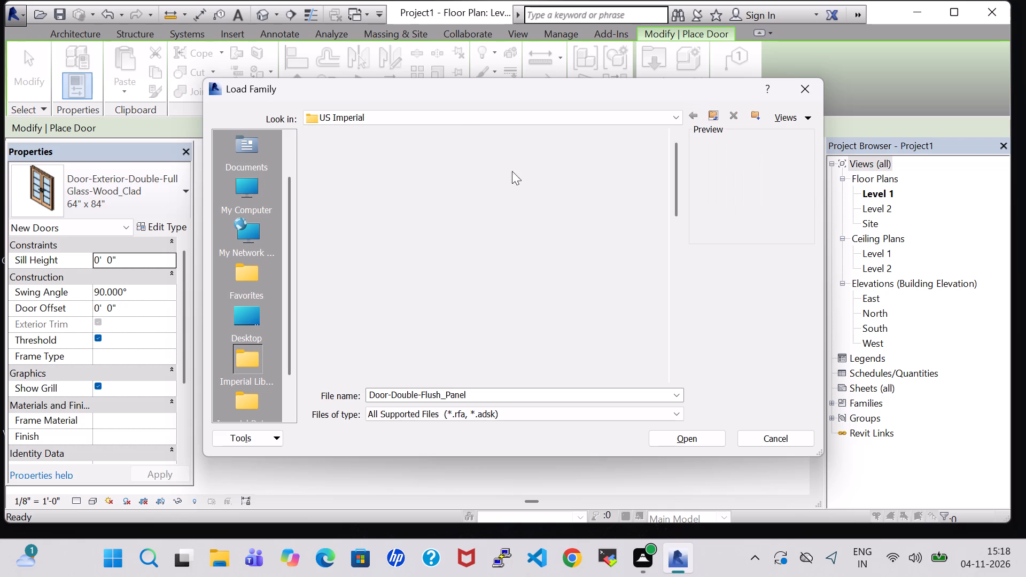
Load the commercial door family Door-Exterior-Double in the 96" x 84" type.
click(592, 269)
click(593, 274)
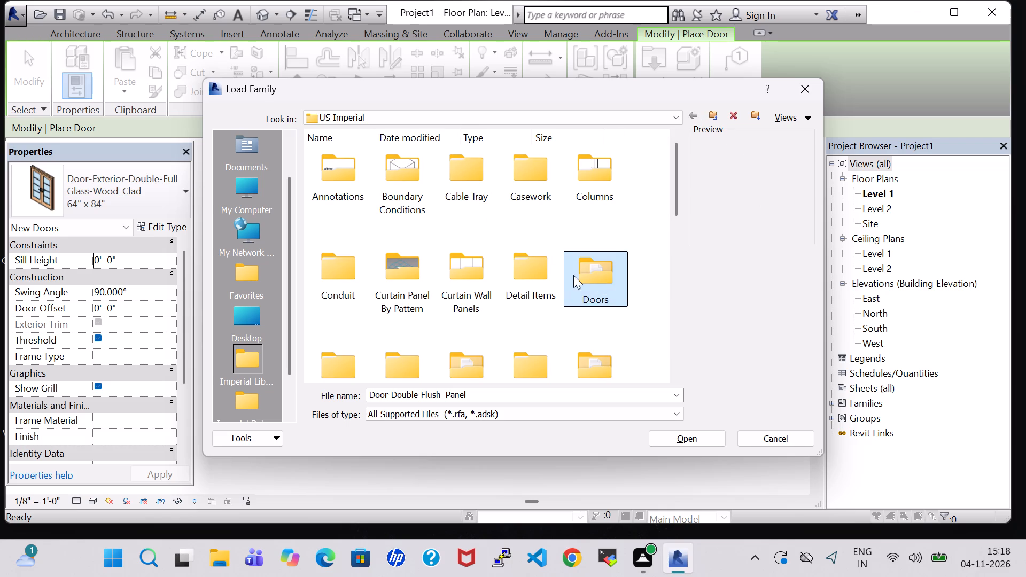
double_click(580, 280)
double_click(341, 182)
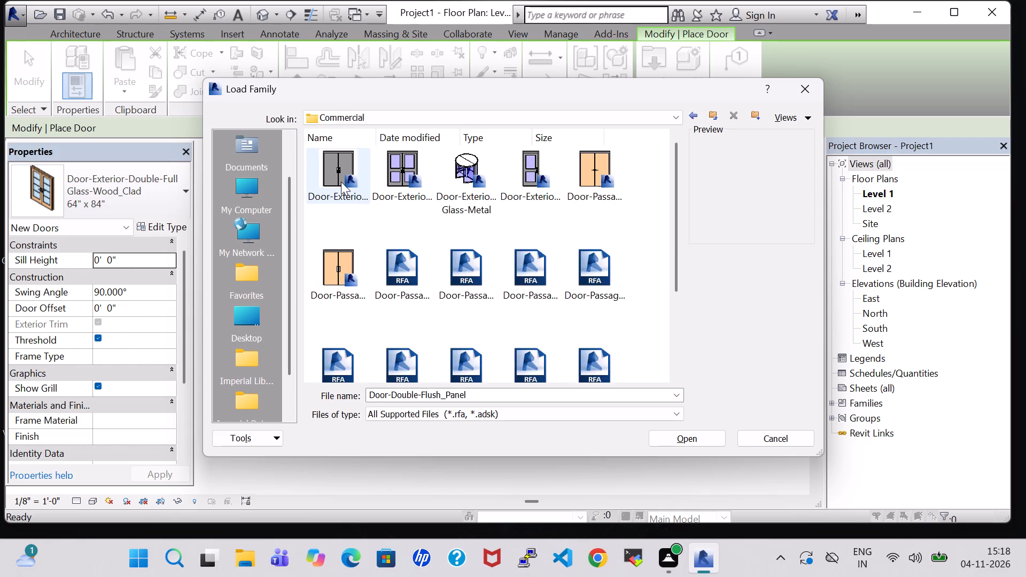
click(341, 182)
click(675, 446)
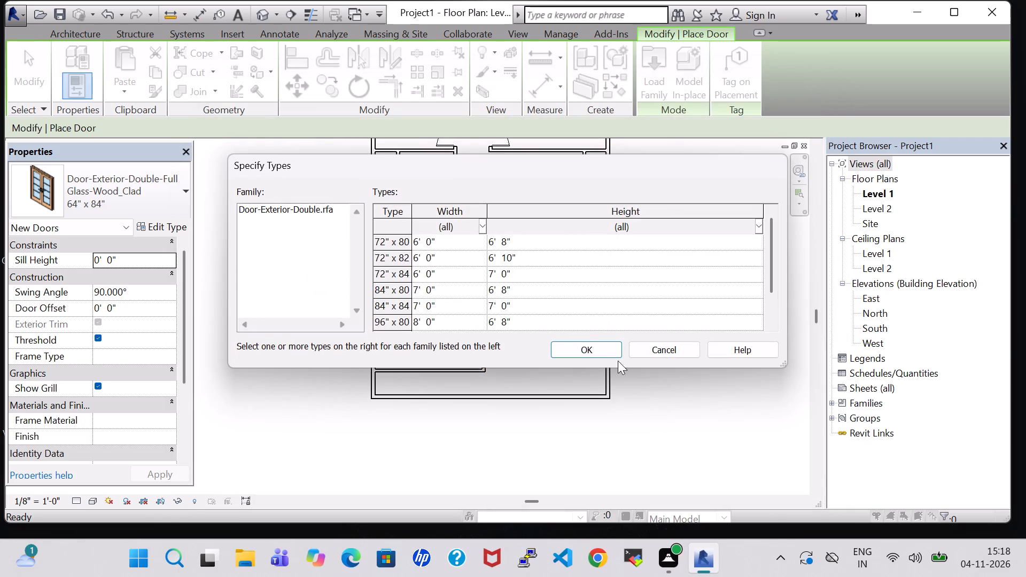
scroll(581, 306, down, 3)
click(543, 305)
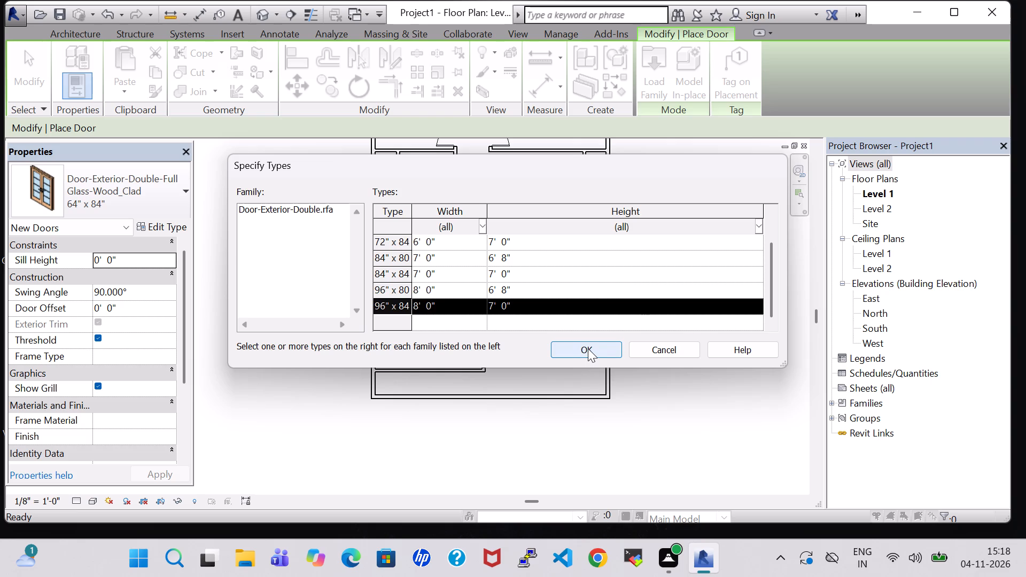
click(588, 348)
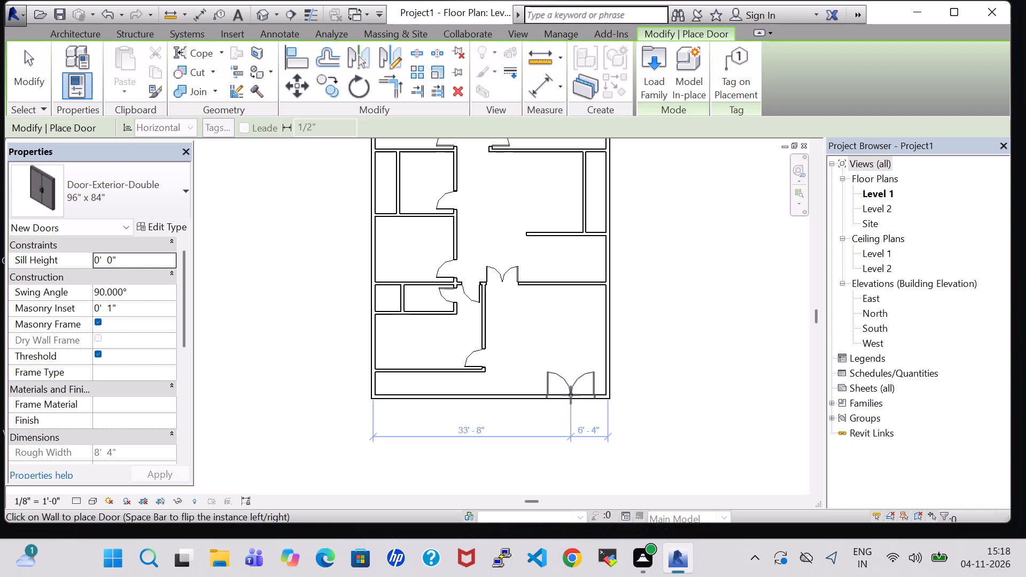
Place the 96" x 84" double door in the bottom exterior wall, about 6'-4" from the right-hand corner and swinging inward.
click(571, 395)
key(Escape)
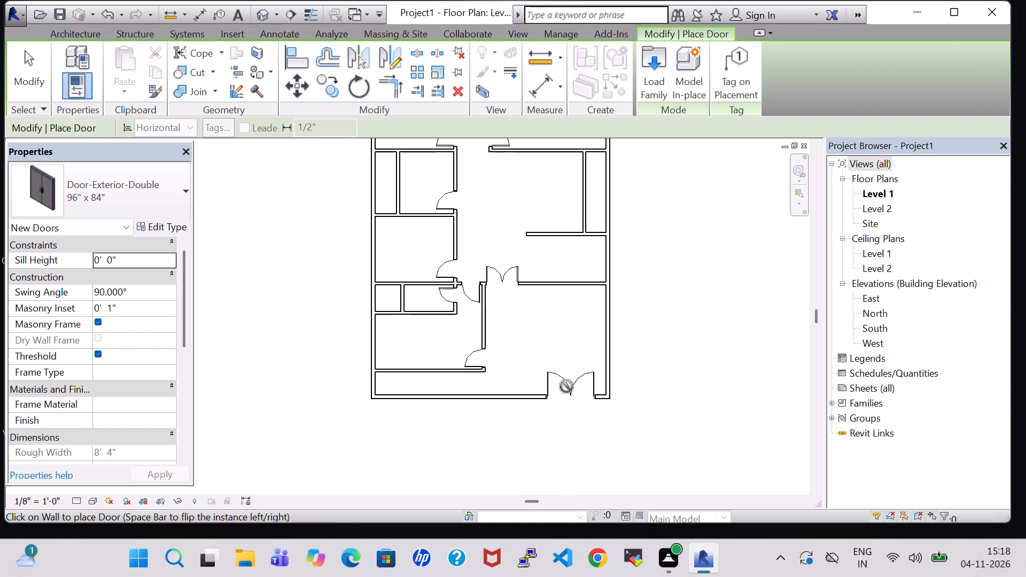
key(Escape)
Set the type width of the new exterior double door to 10'.
click(566, 386)
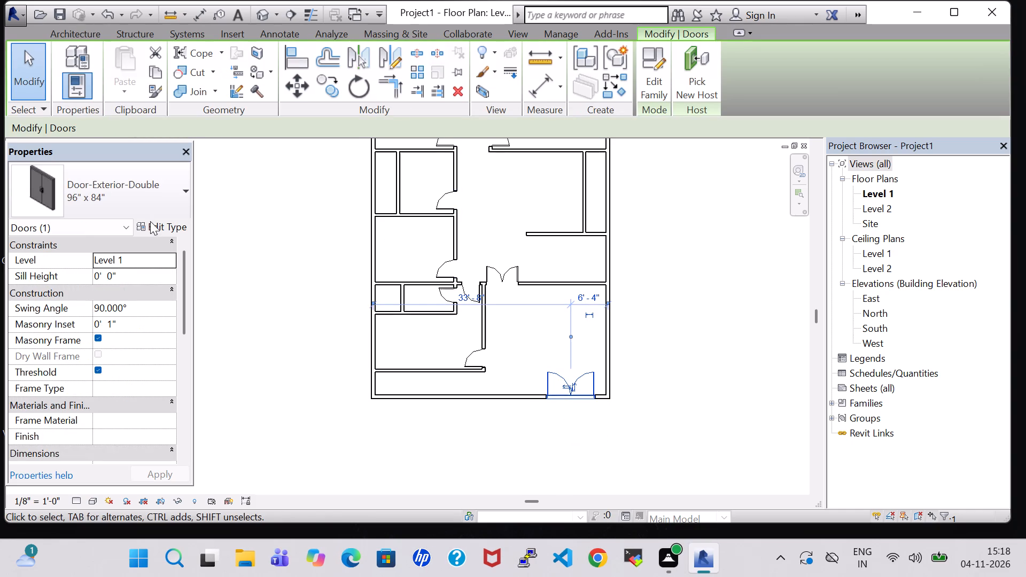
click(153, 224)
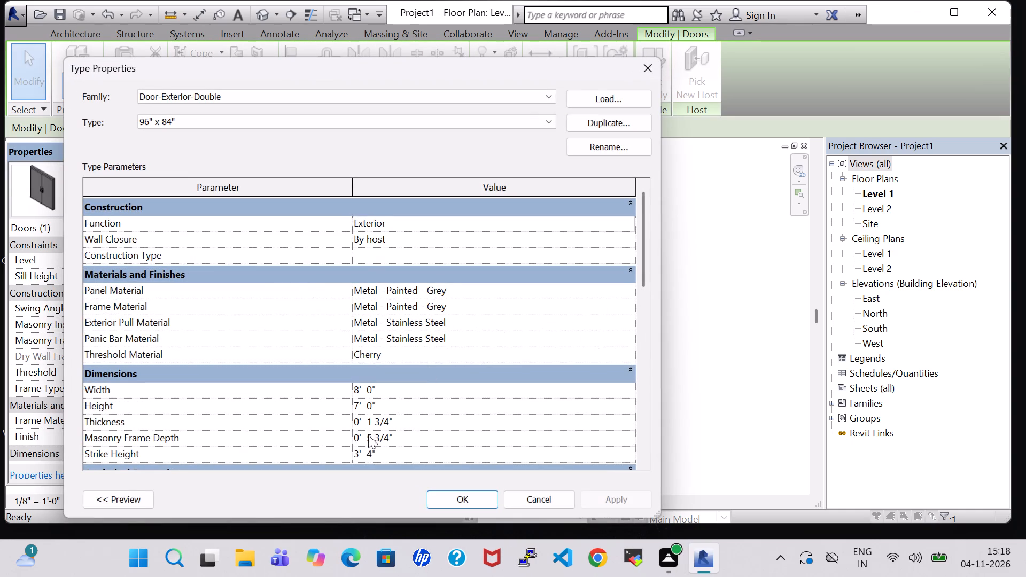
scroll(367, 432, down, 1)
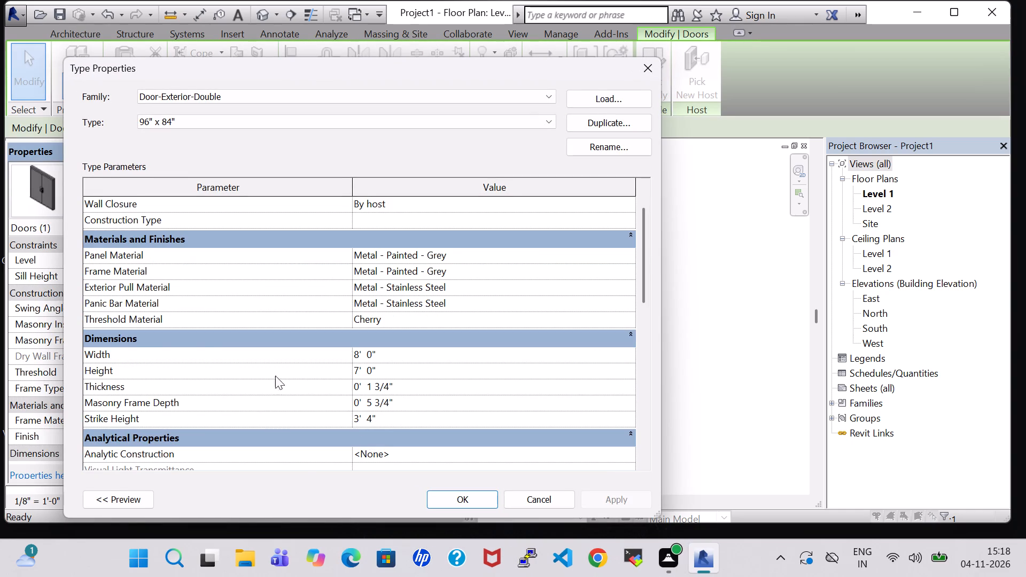
double_click(359, 355)
key(BackSpace)
text(10)
key(Return)
click(433, 499)
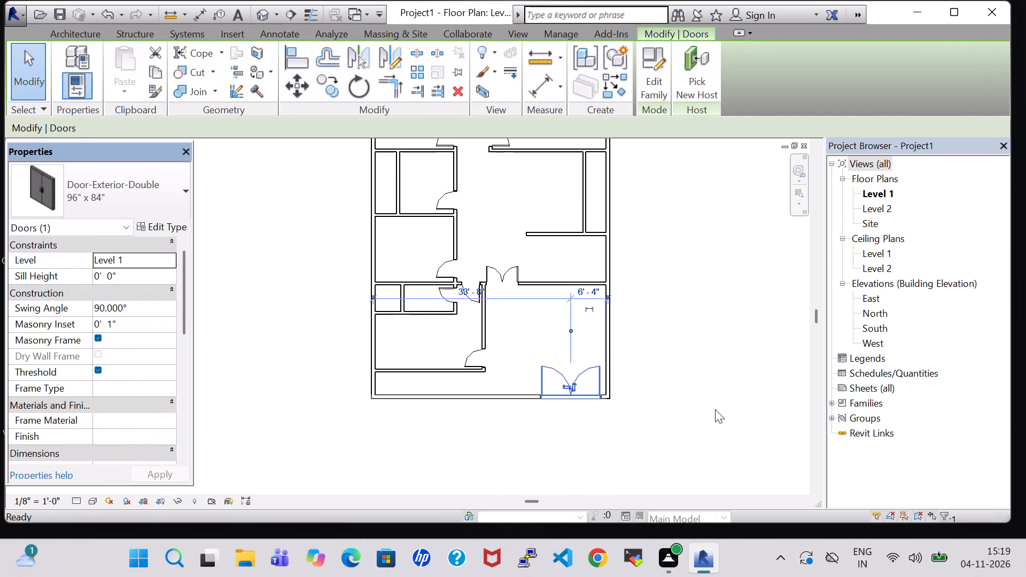
click(715, 409)
Load the commercial door family Door-Exterior-Single-Two_Lite.
click(103, 84)
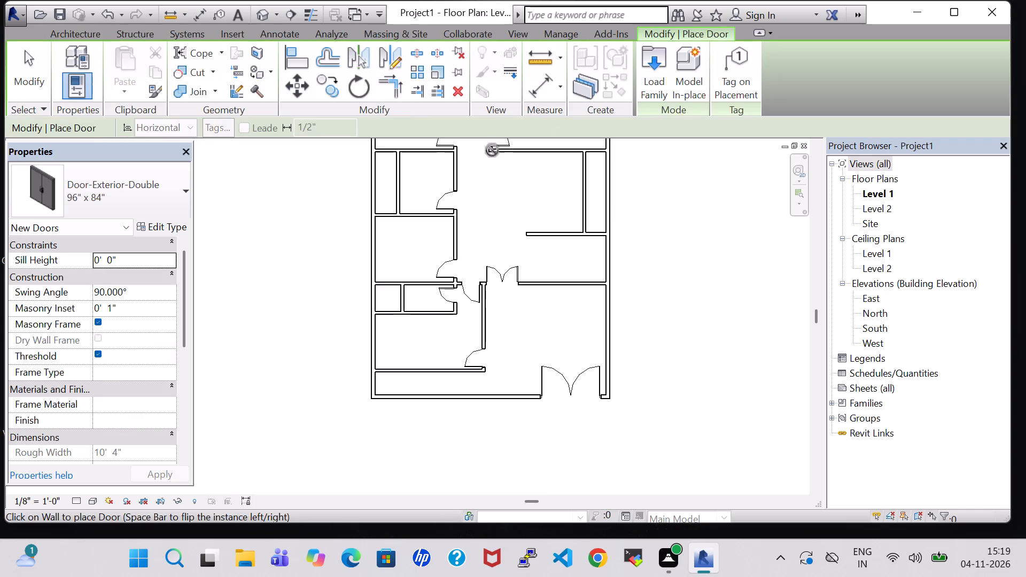
click(660, 69)
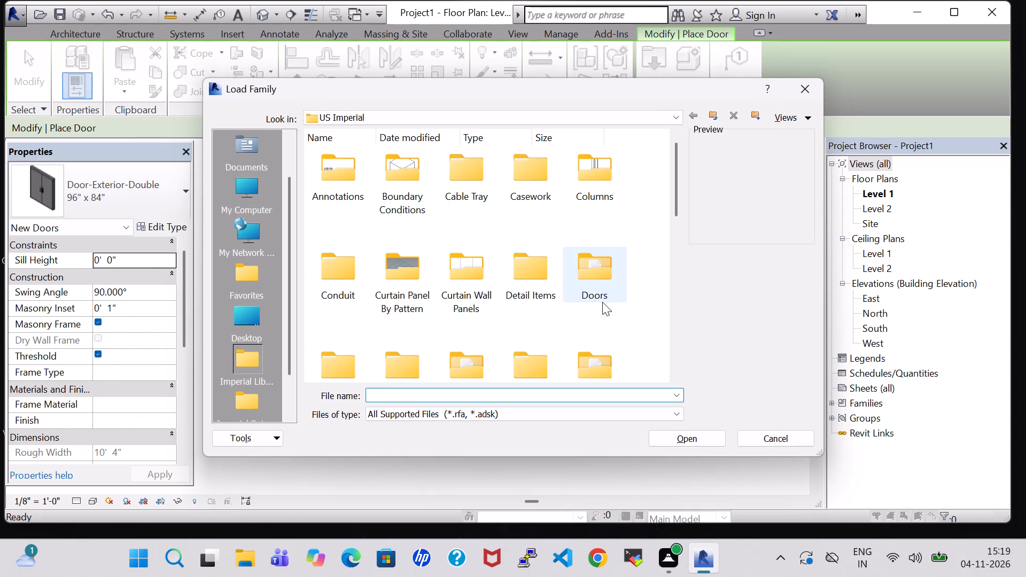
double_click(594, 288)
double_click(351, 177)
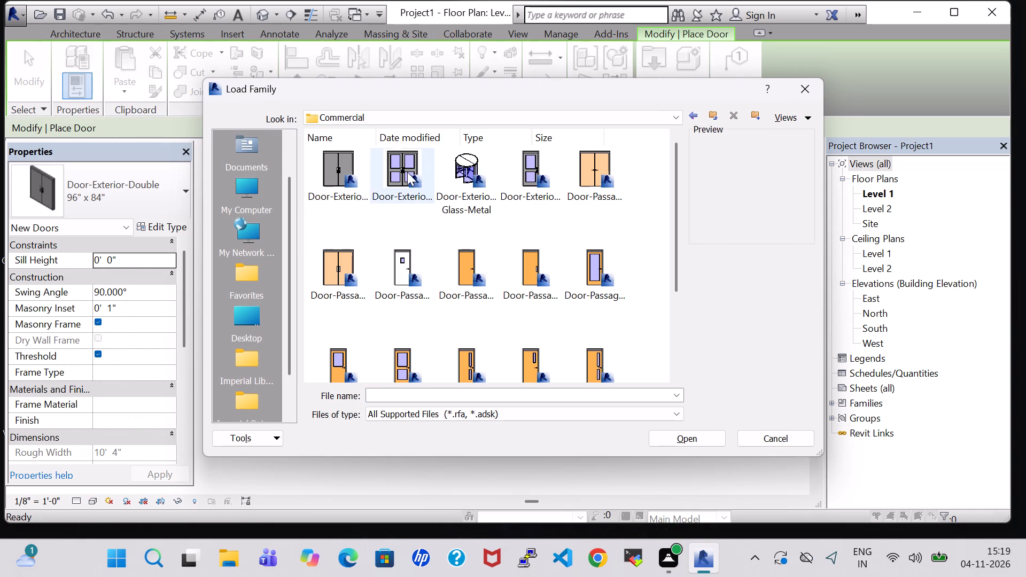
click(542, 169)
click(680, 436)
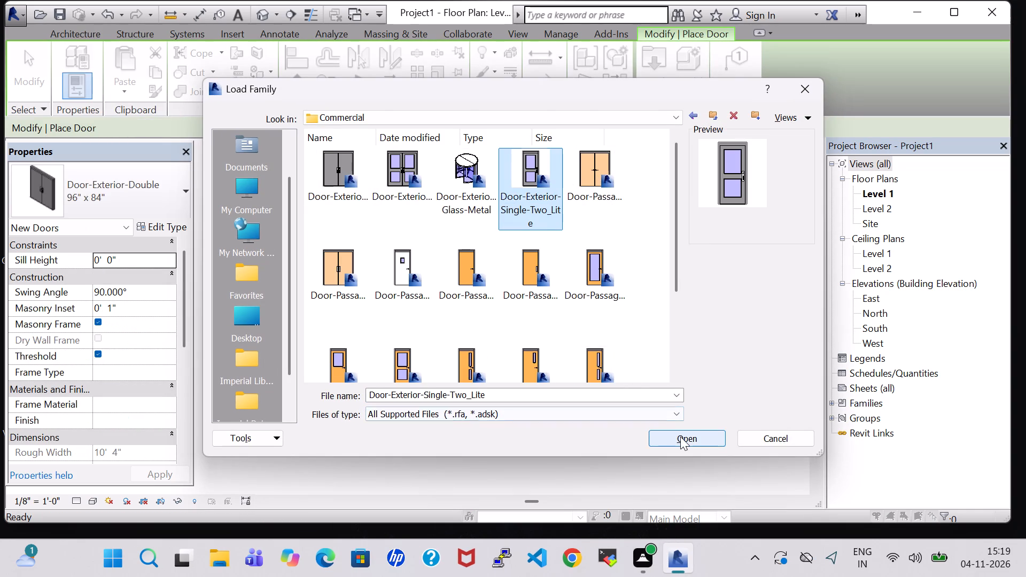
Place the Two_Lite single door in the bottom exterior wall, about 10'-11" from the double door's centre and swinging inward.
click(586, 349)
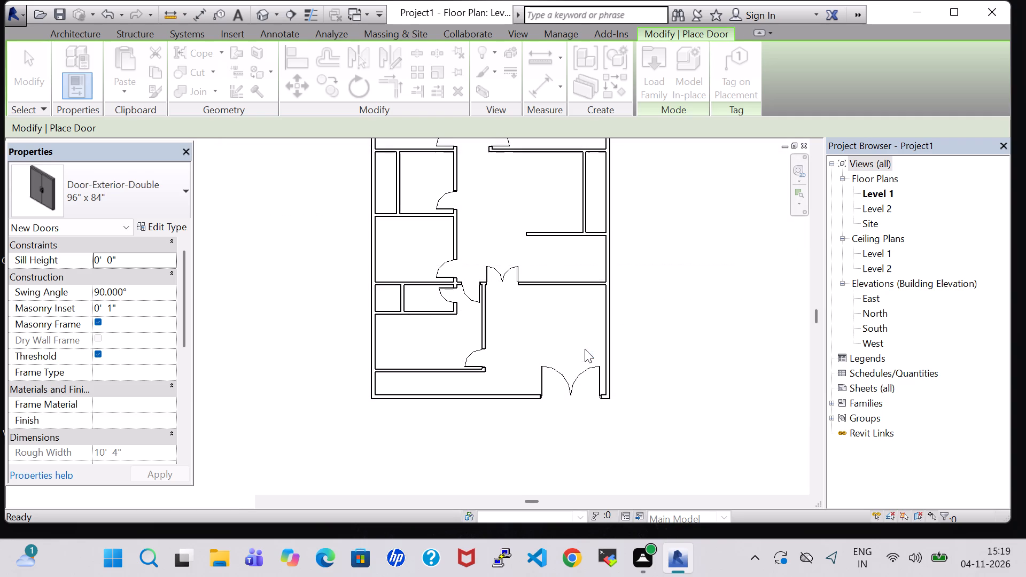
click(507, 393)
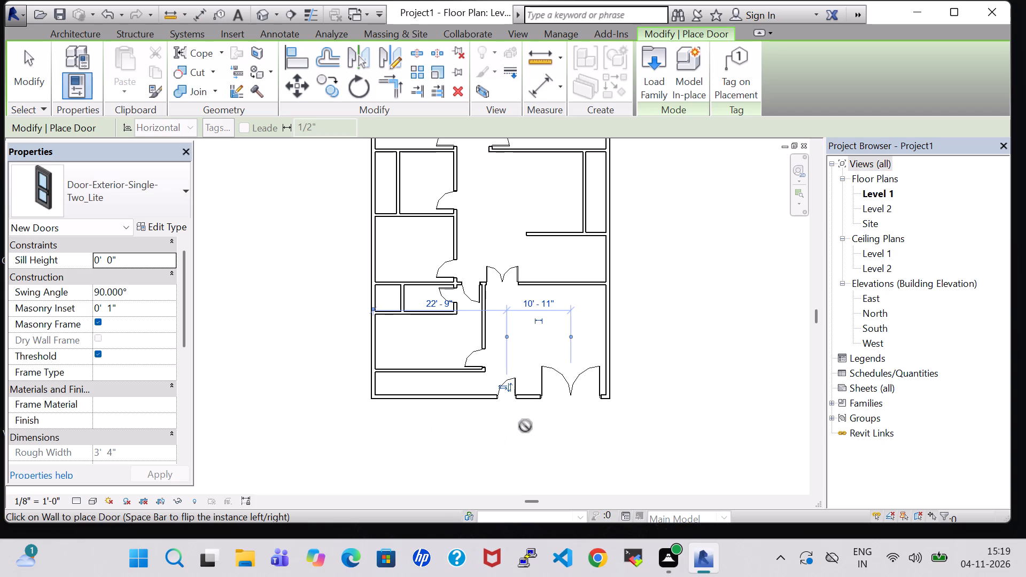
key(Escape)
key(Escape)
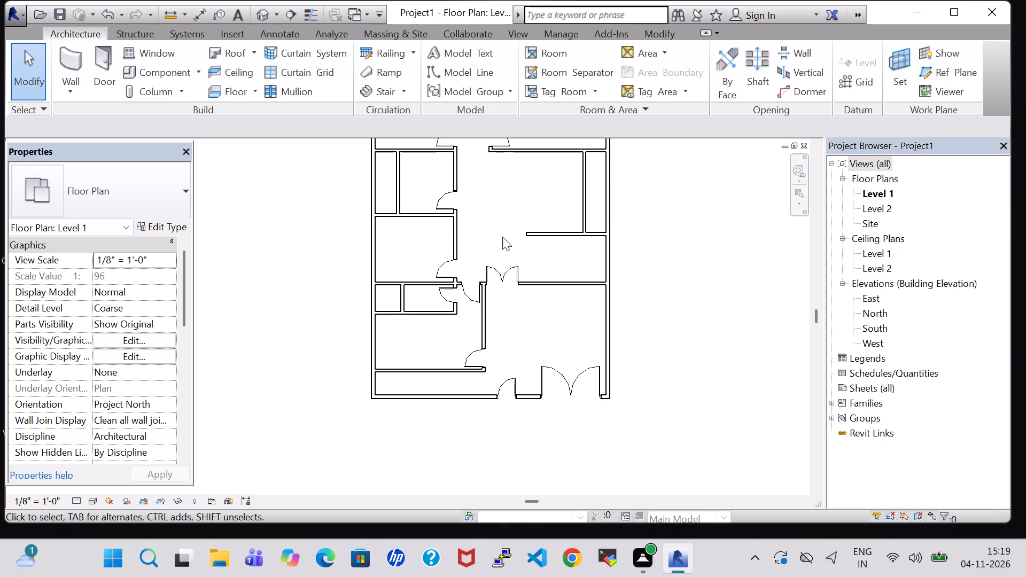
Look over the rooms, partitions and doors in the upper part of the Level 1 plan.
middle_drag(598, 197, 578, 276)
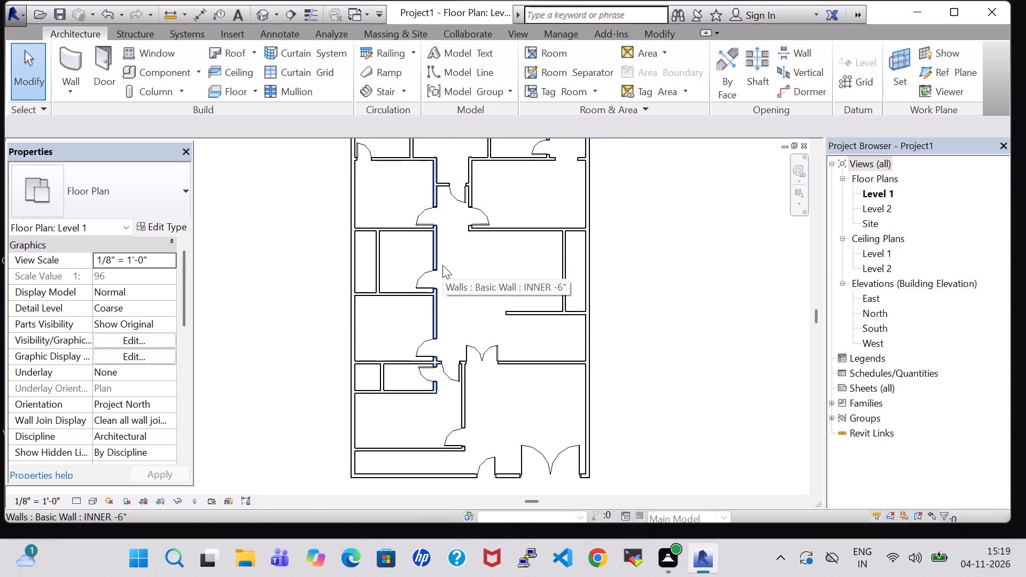
scroll(354, 270, up, 1)
middle_drag(418, 206, 419, 293)
scroll(422, 243, up, 1)
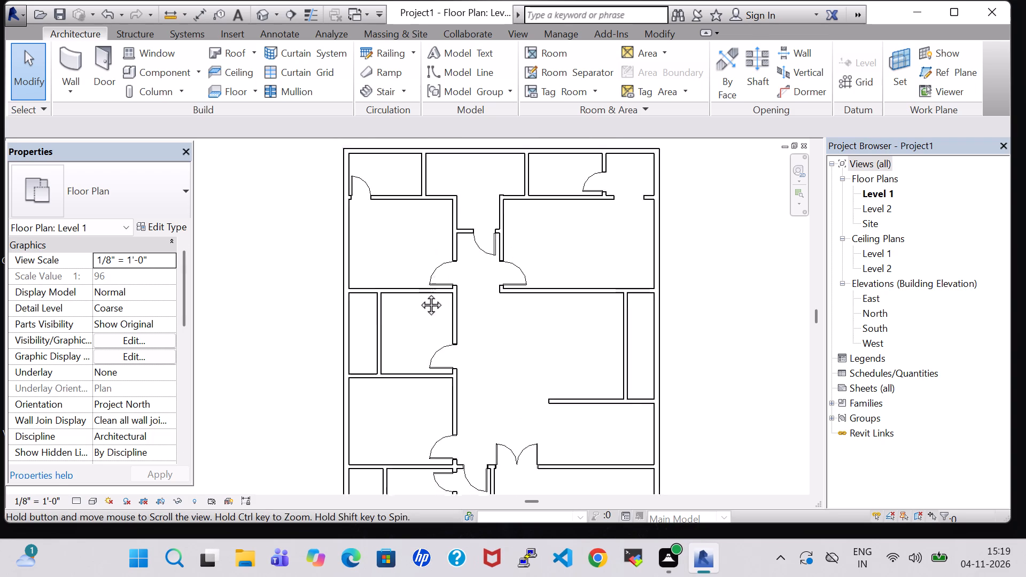
middle_drag(419, 293, 418, 295)
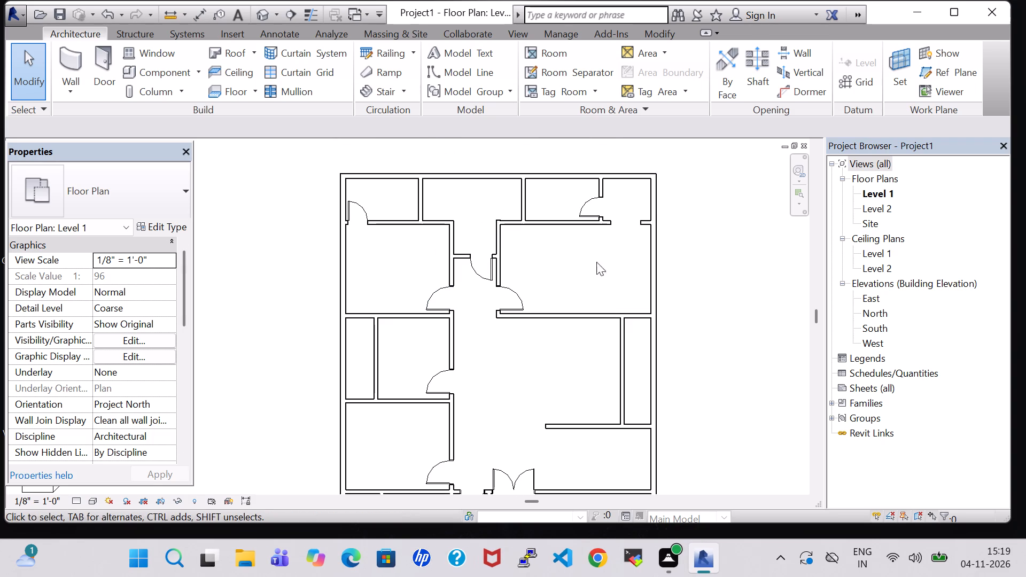
scroll(662, 228, down, 2)
click(558, 340)
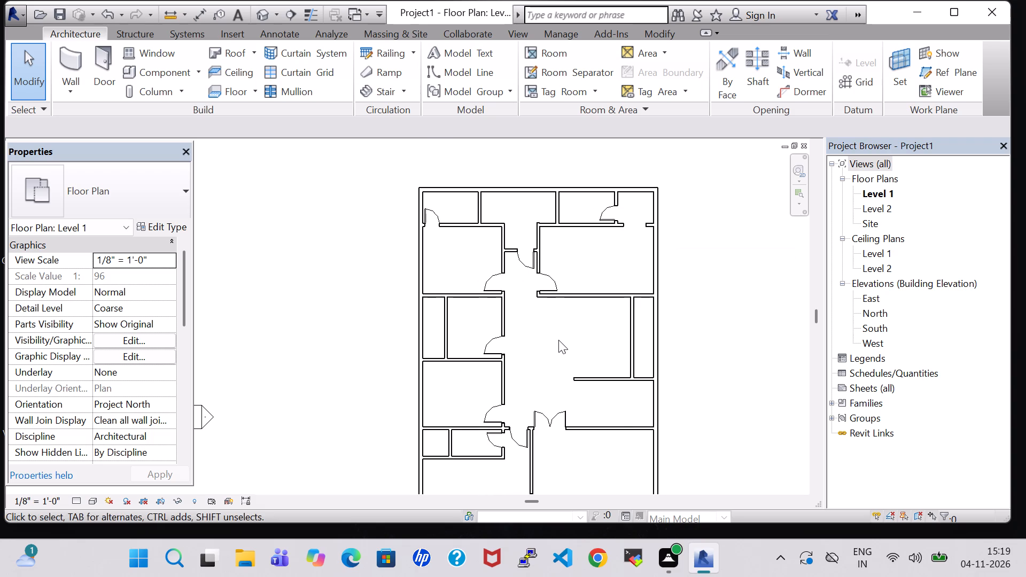
scroll(558, 340, down, 1)
Load the window family Double Hung with Trim from the Windows library folder.
click(137, 56)
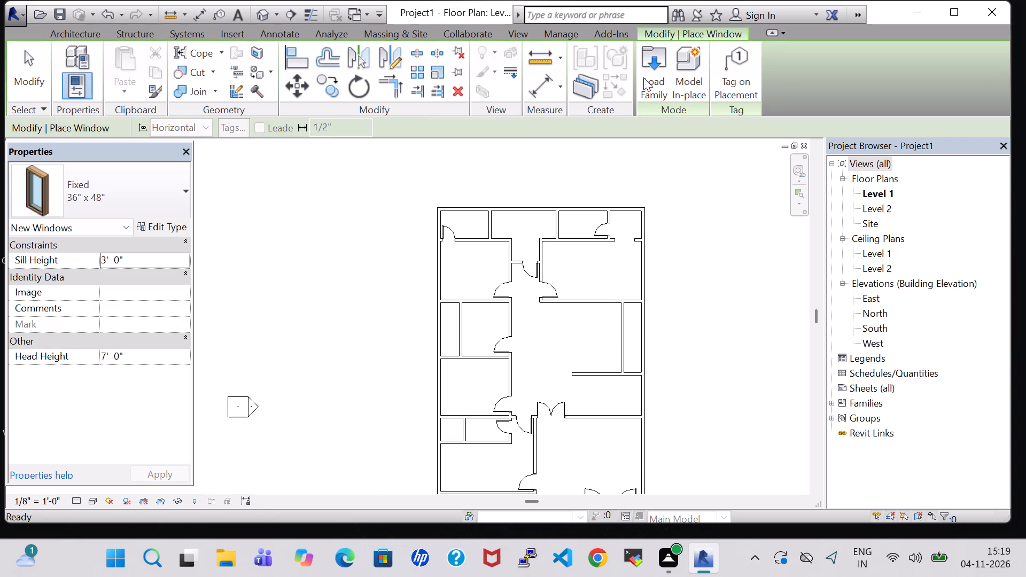
click(663, 69)
click(615, 353)
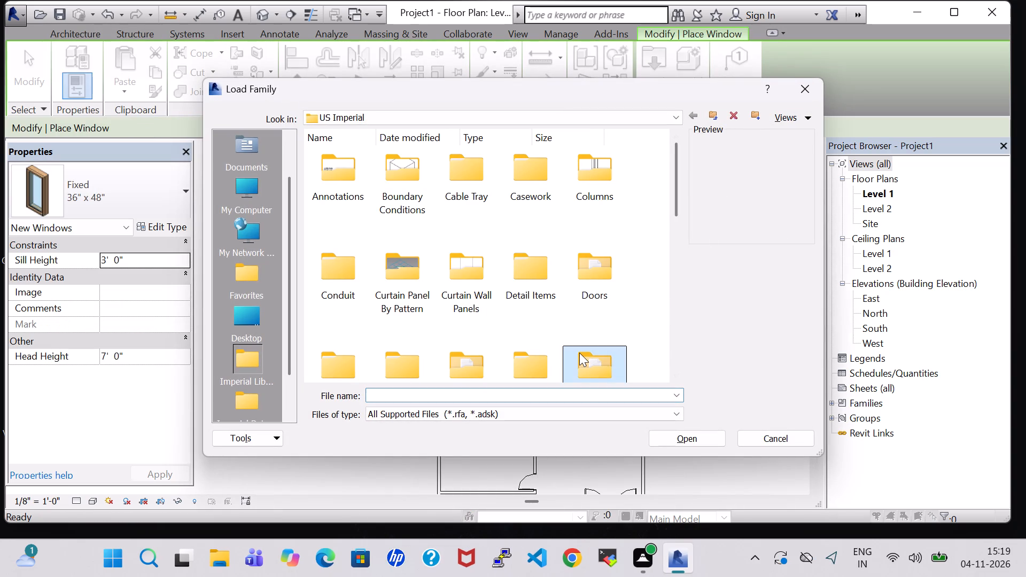
key(w)
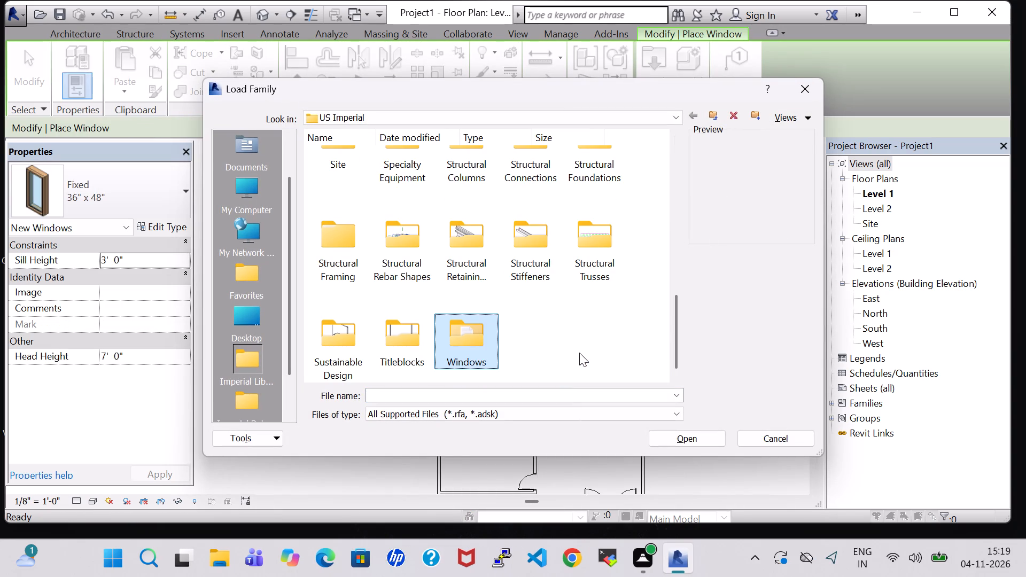
double_click(455, 334)
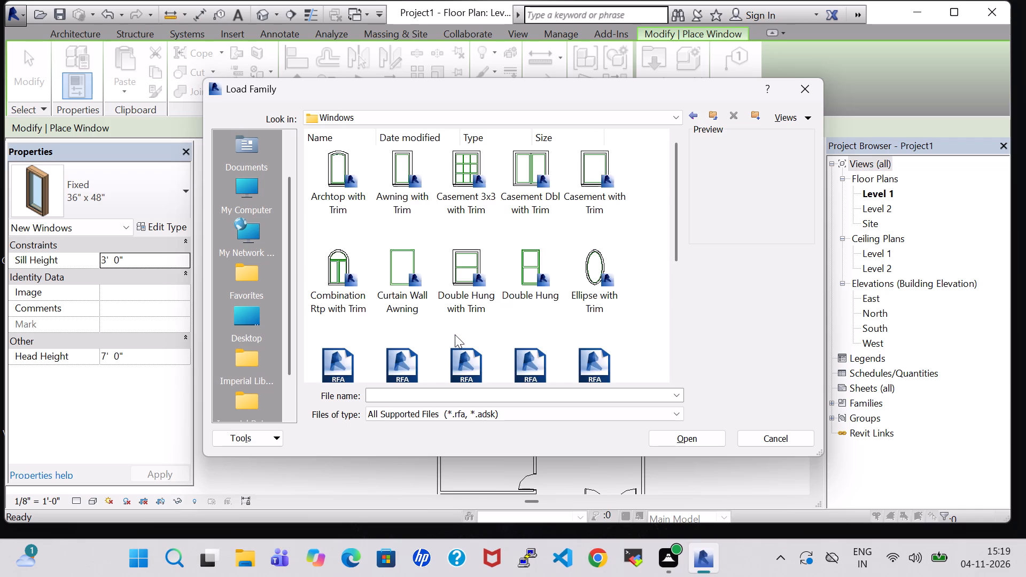
click(517, 187)
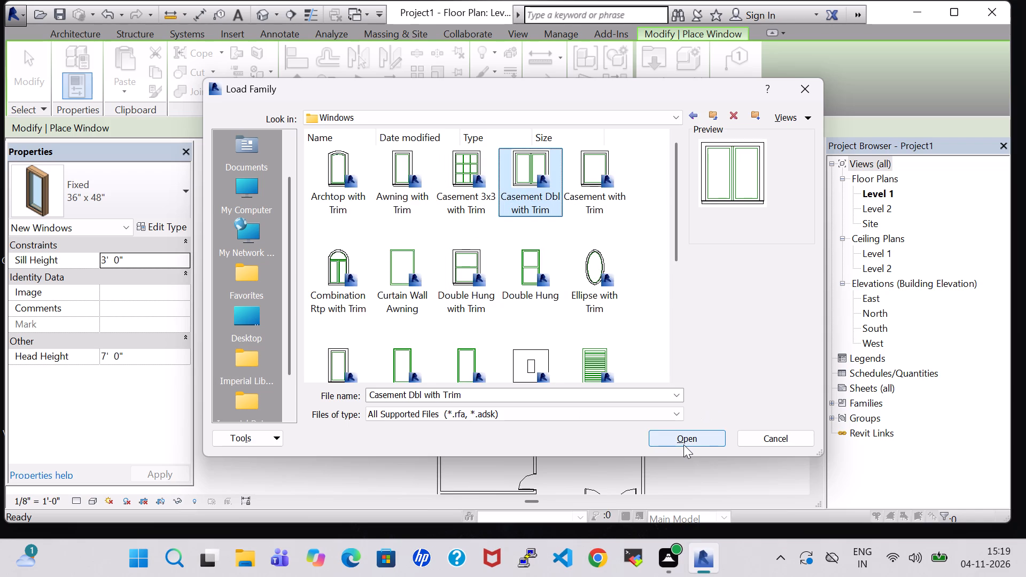
click(479, 258)
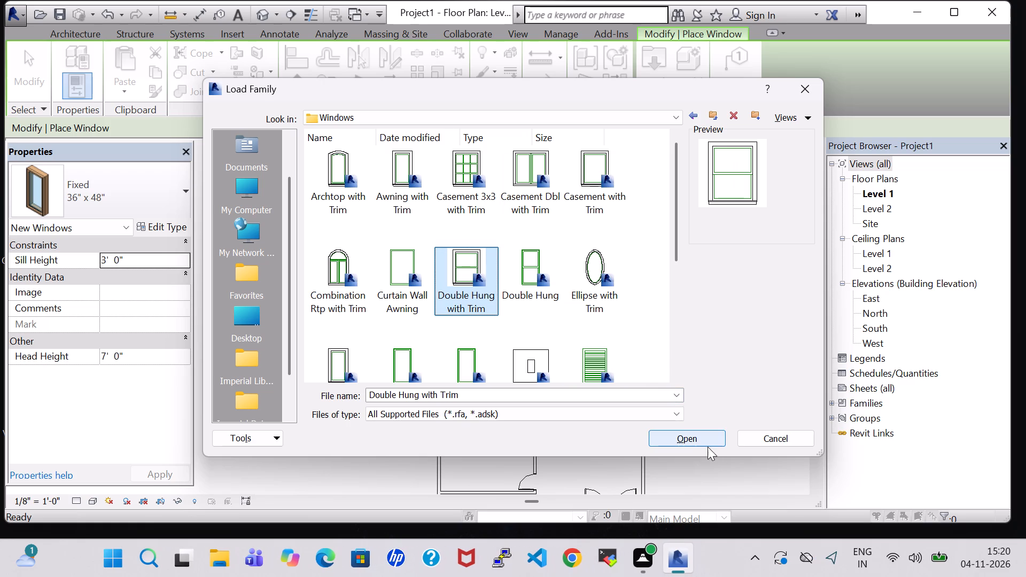
click(699, 439)
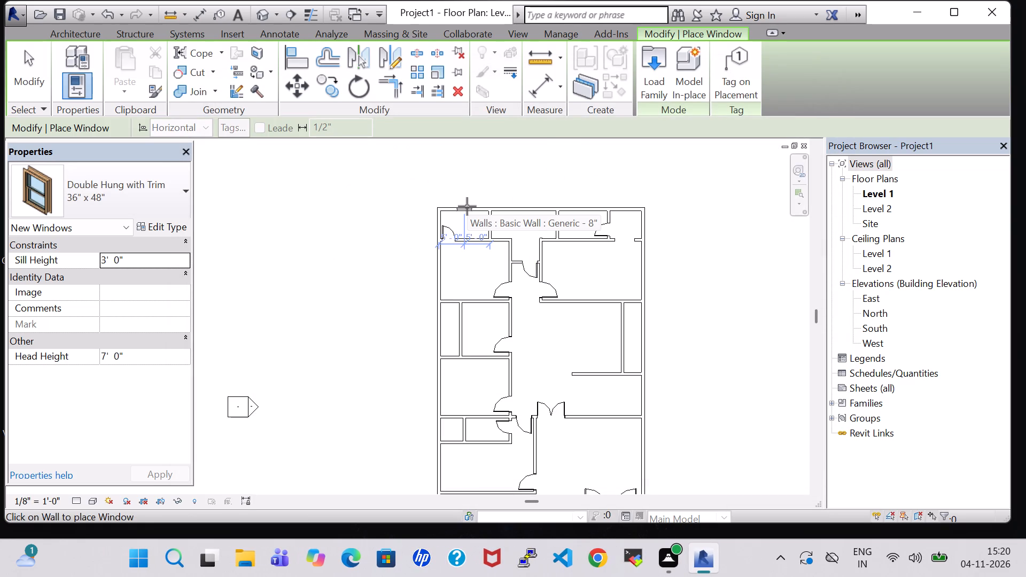
Place 36" x 48" windows in the upper large rooms' exterior side walls: left about 7'-4" below the partition, right centred at 6'-0".
click(441, 277)
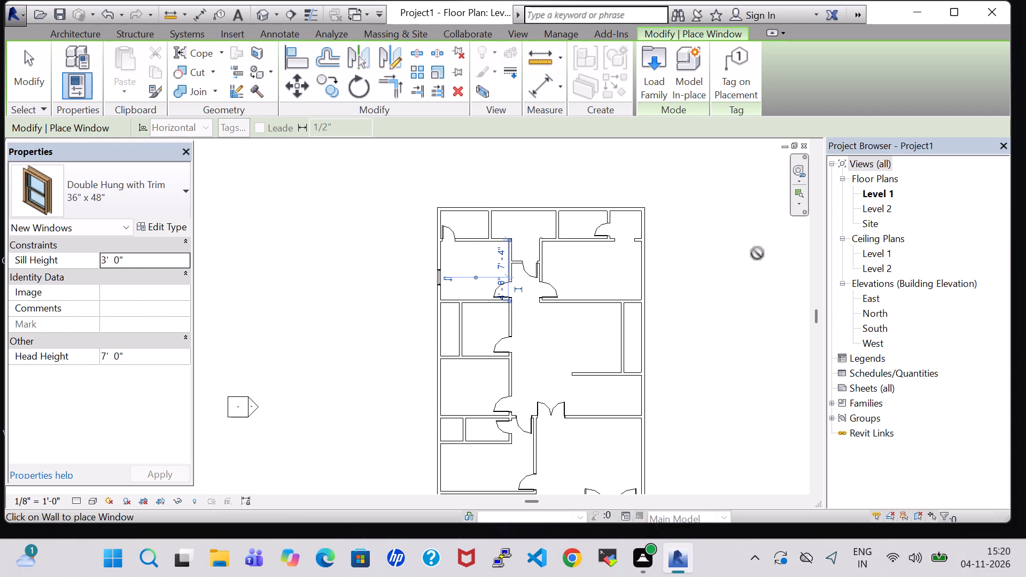
click(648, 268)
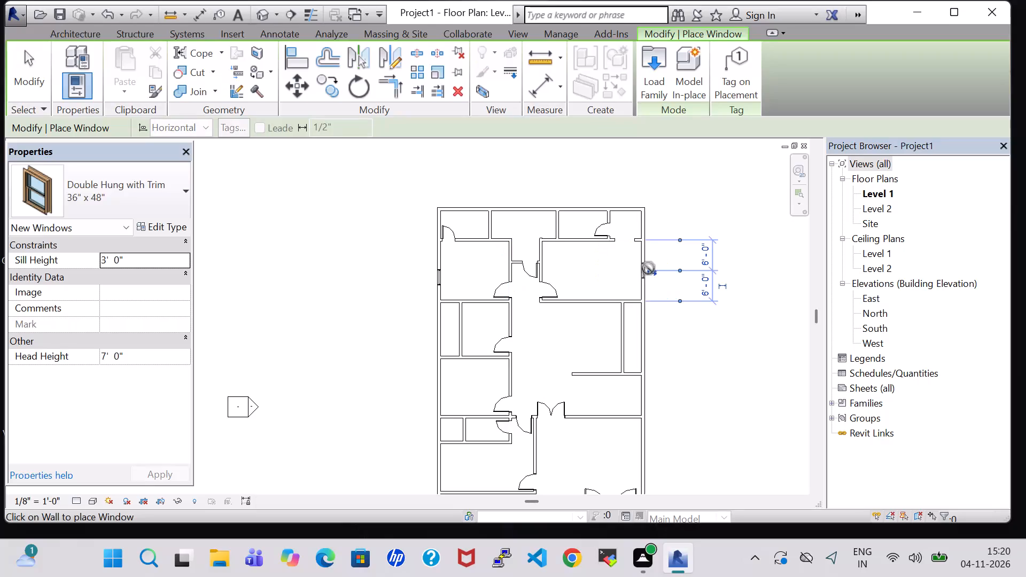
Place four centred 36" x 48" windows: bottom-left room's lower and exterior walls, the narrow closet's partition, and the middle-left room's exterior wall.
middle_drag(648, 268, 667, 154)
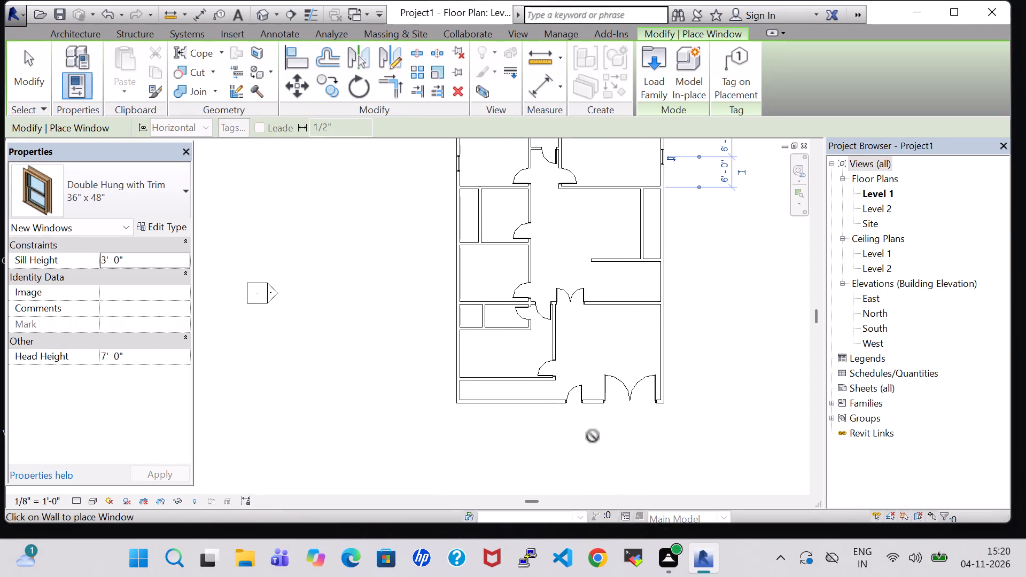
click(502, 381)
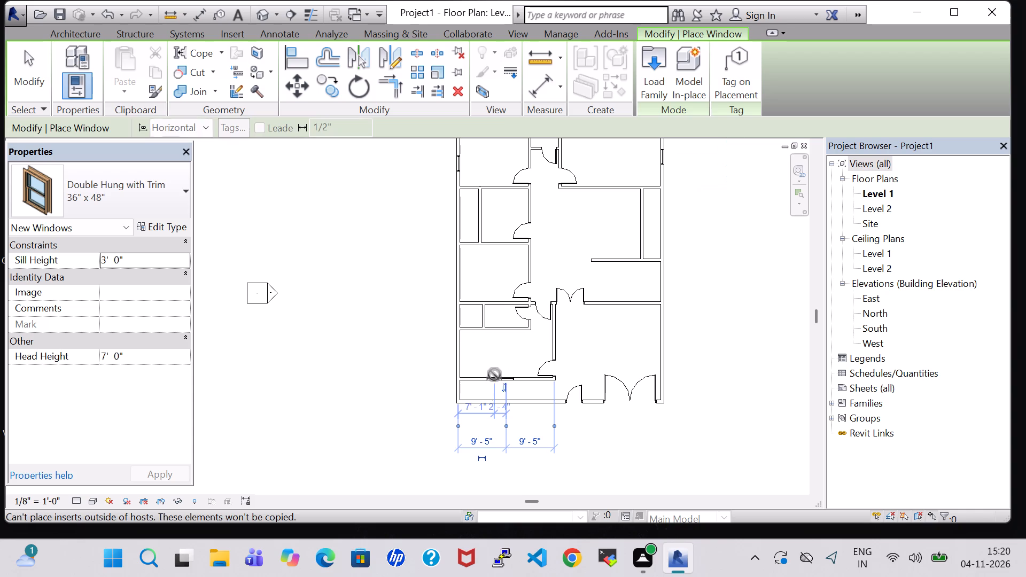
click(457, 349)
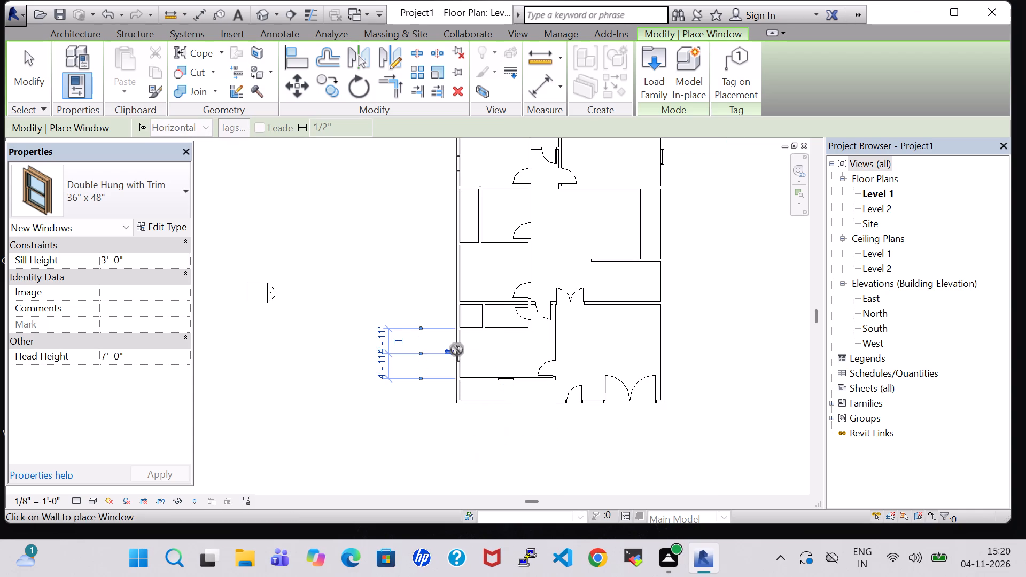
click(482, 217)
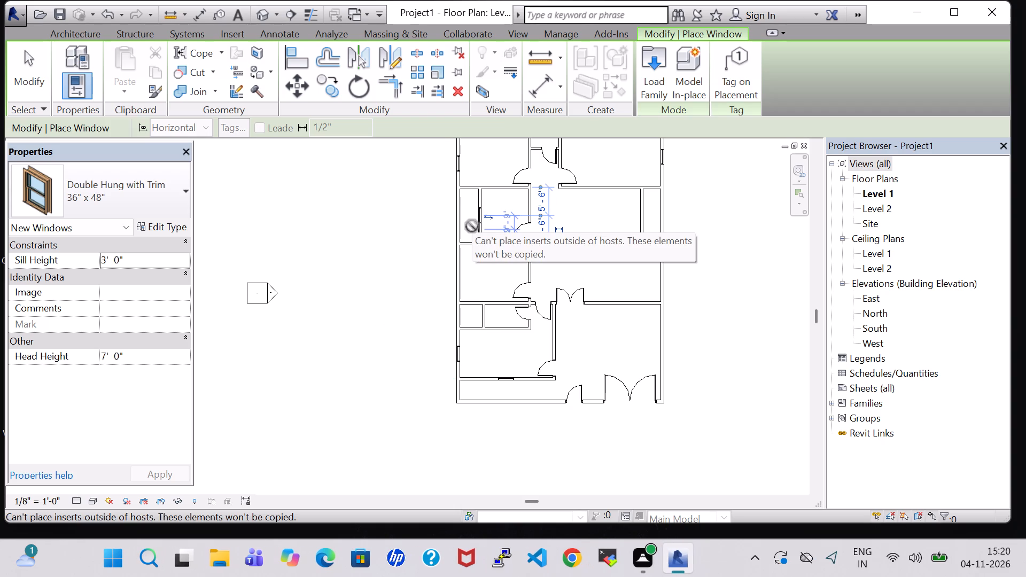
click(462, 271)
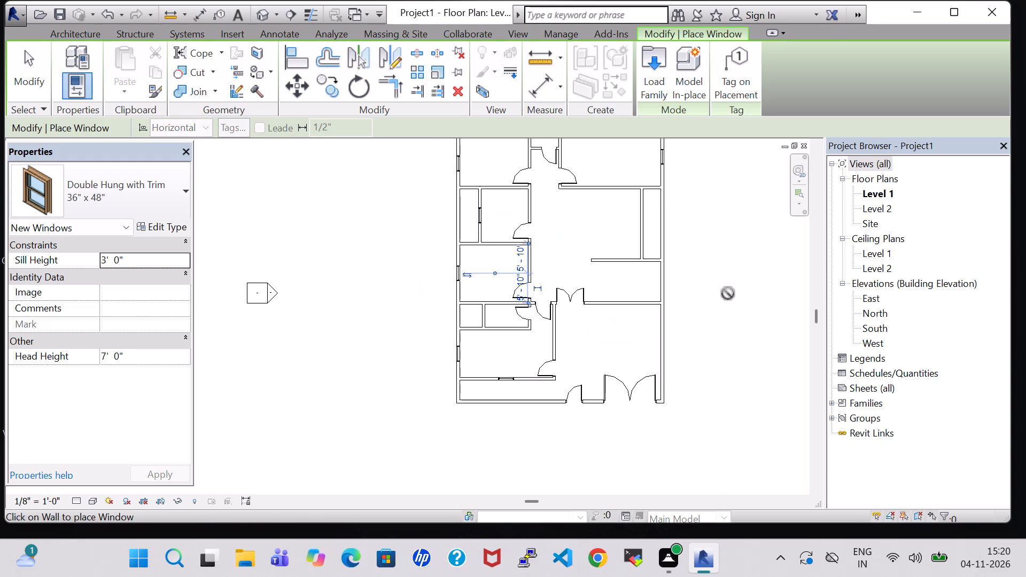
key(Escape)
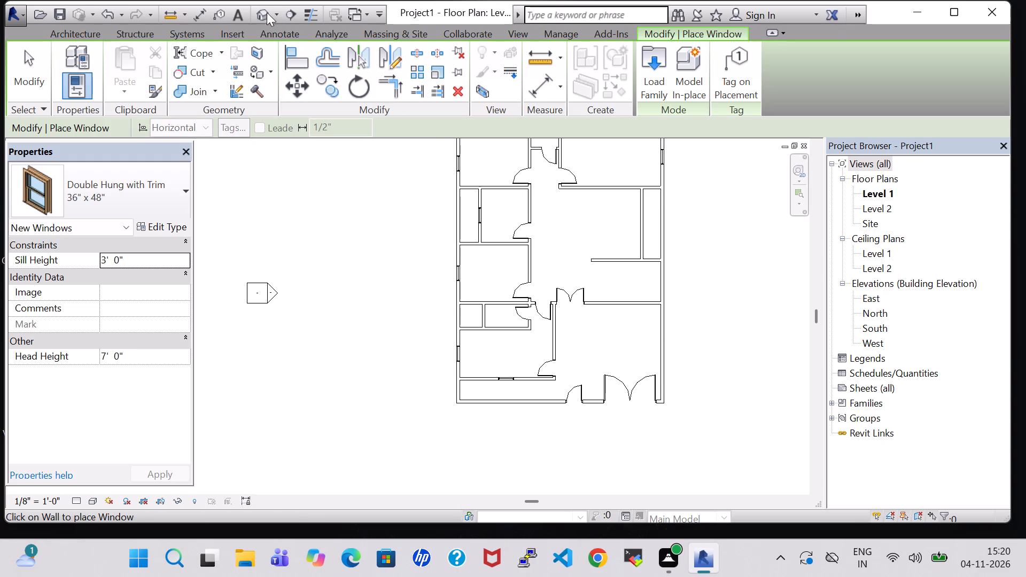
Open the default 3D view and set its visual style to Realistic.
click(267, 20)
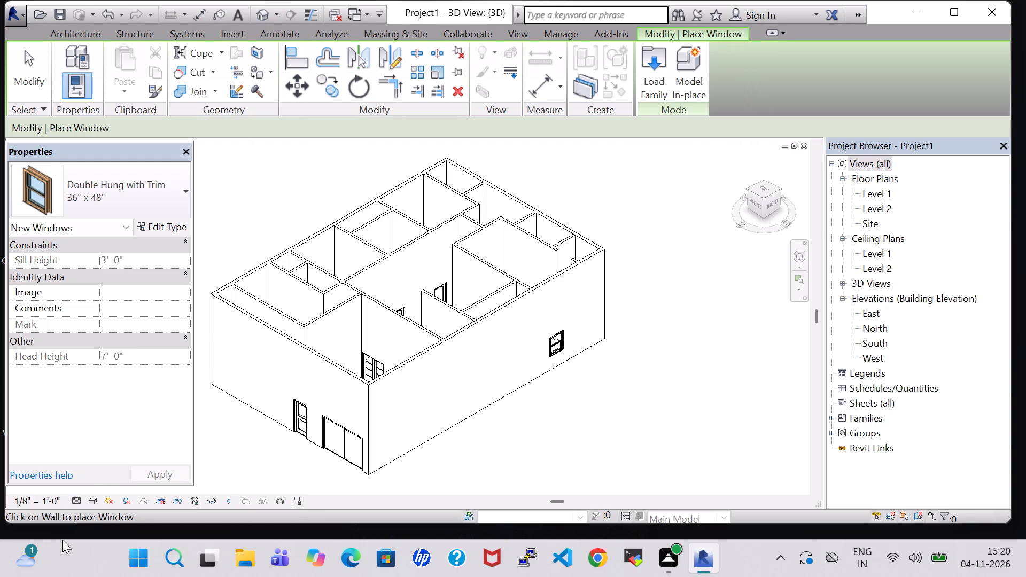
click(88, 501)
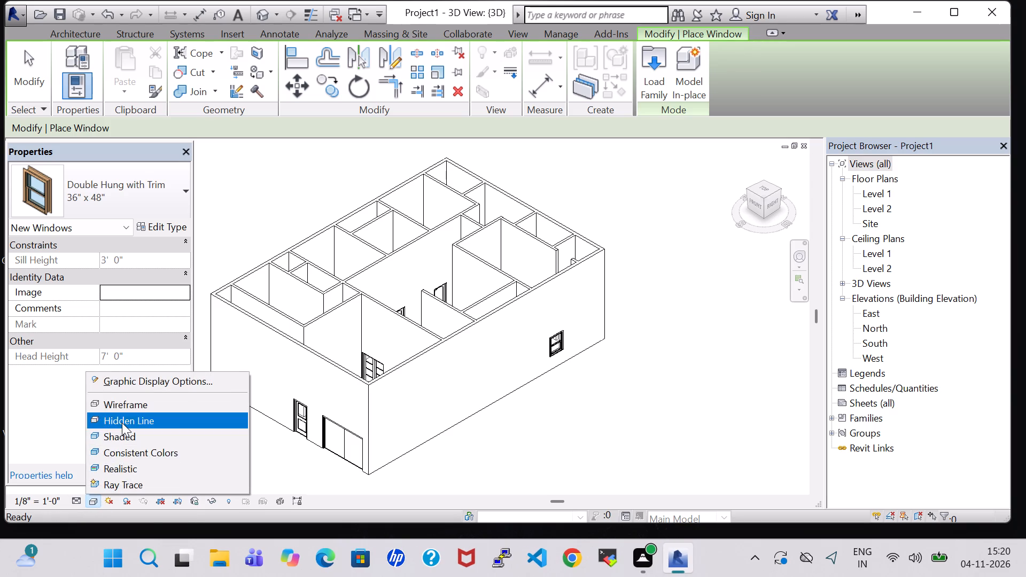
click(128, 463)
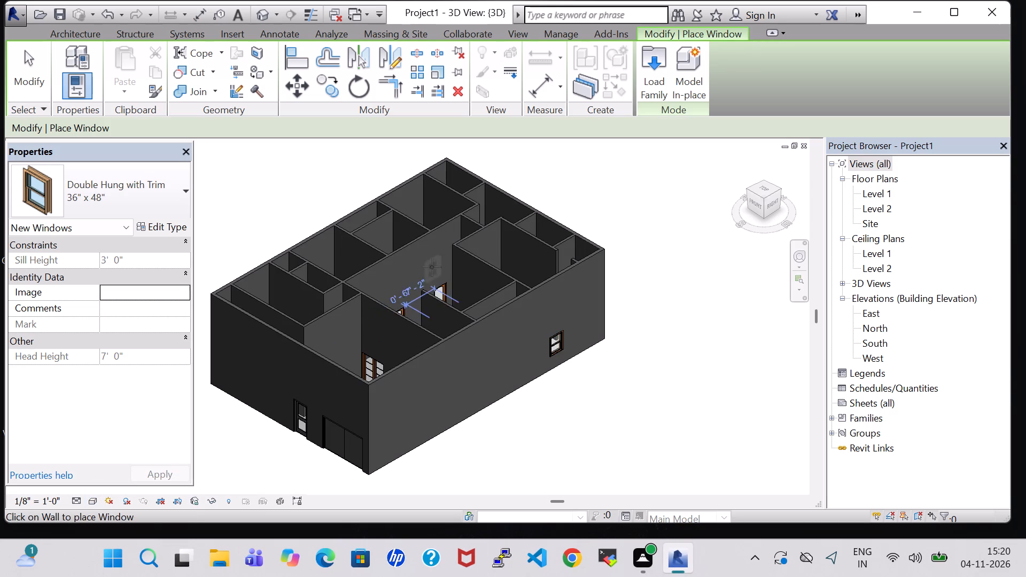
key(Escape)
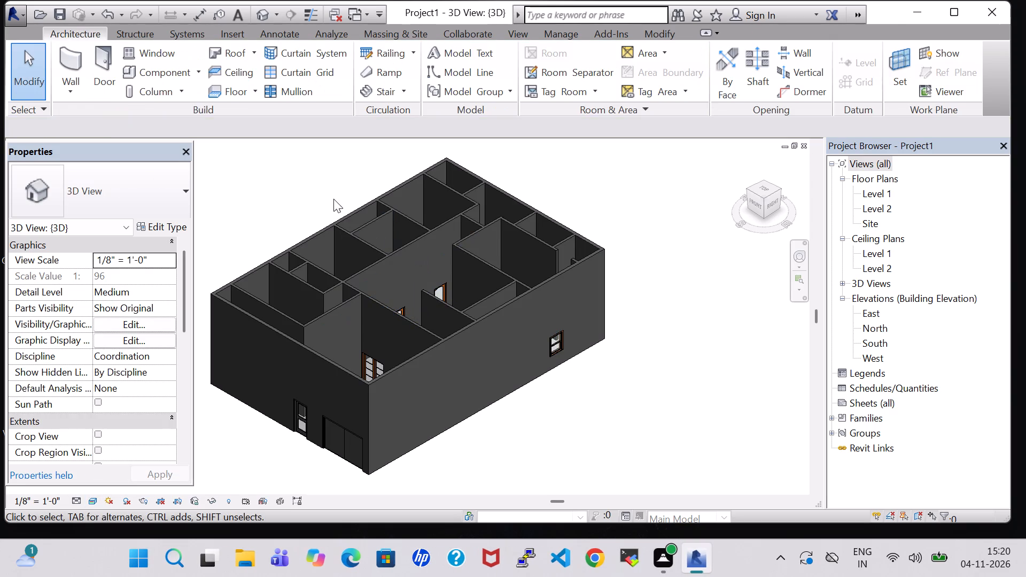
Examine the windows along the building's left exterior wall in 3D.
shift+middle_drag(297, 188, 507, 191)
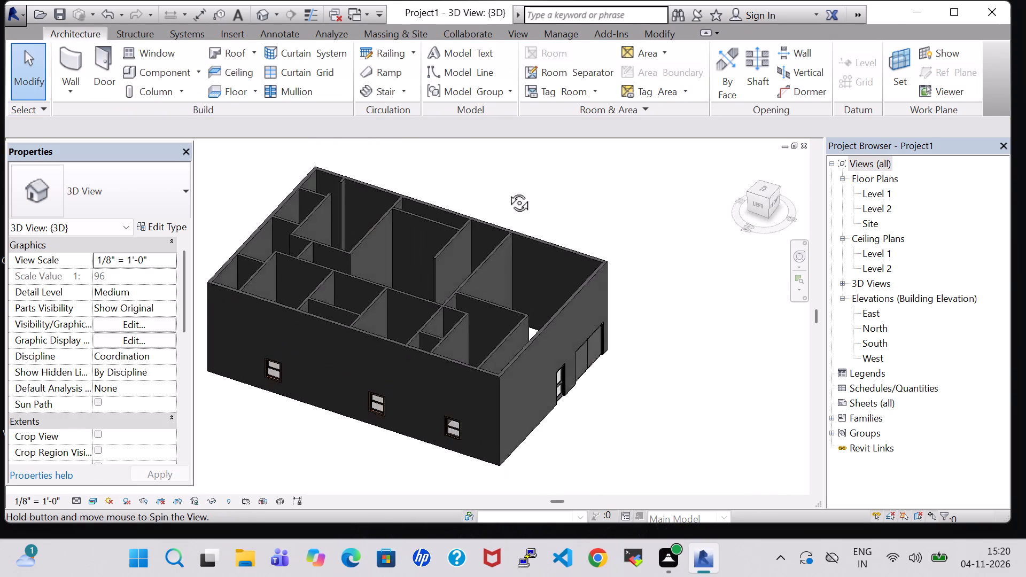
shift+middle_drag(507, 191, 533, 139)
scroll(440, 384, up, 2)
middle_drag(438, 384, 450, 289)
shift+scroll(438, 384, up, 1)
shift+middle_drag(455, 293, 461, 388)
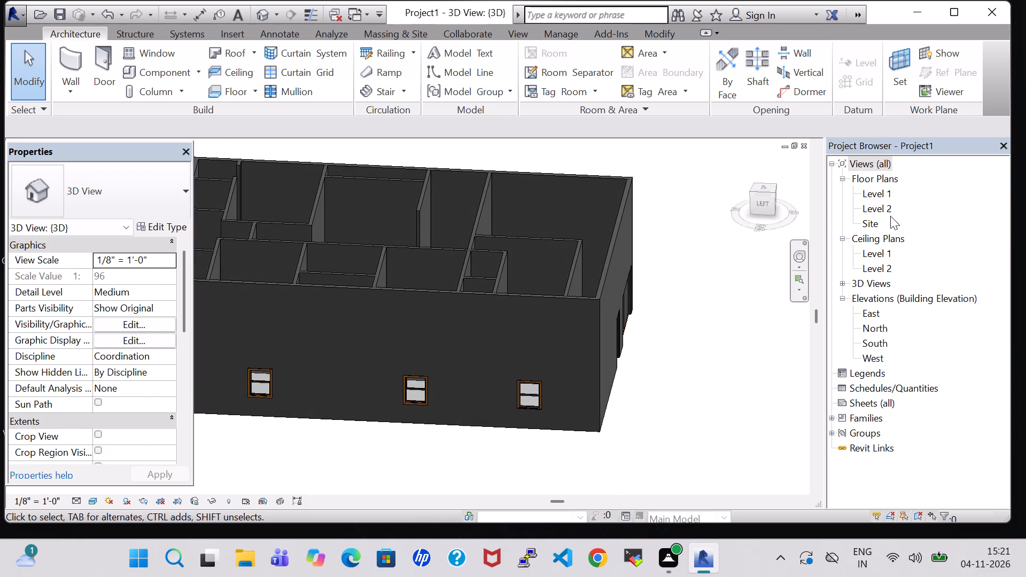
In the Level 1 floor plan, change the middle-left room's exterior wall window to the 36" x 72" type.
double_click(872, 196)
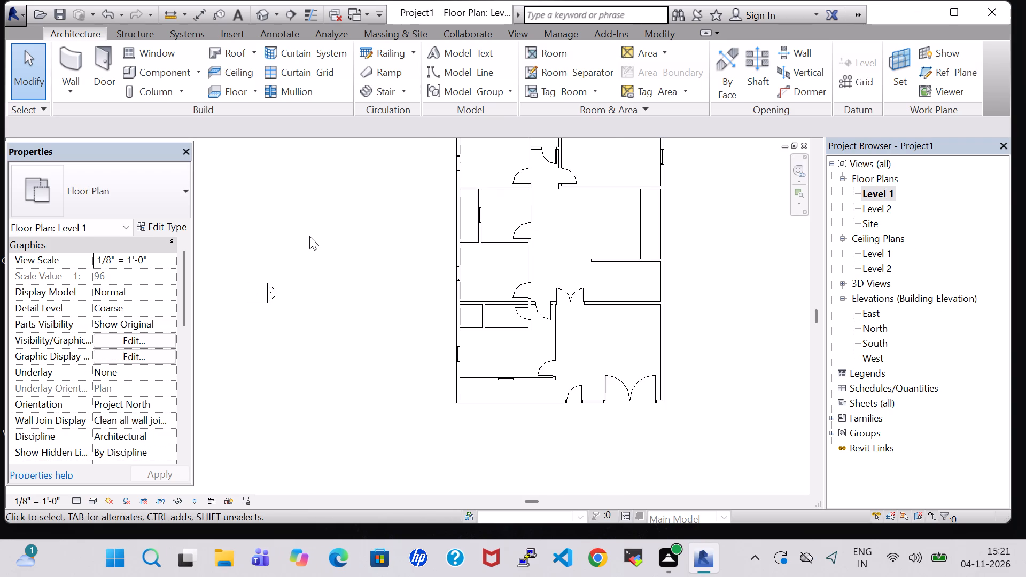
scroll(309, 236, down, 2)
click(423, 261)
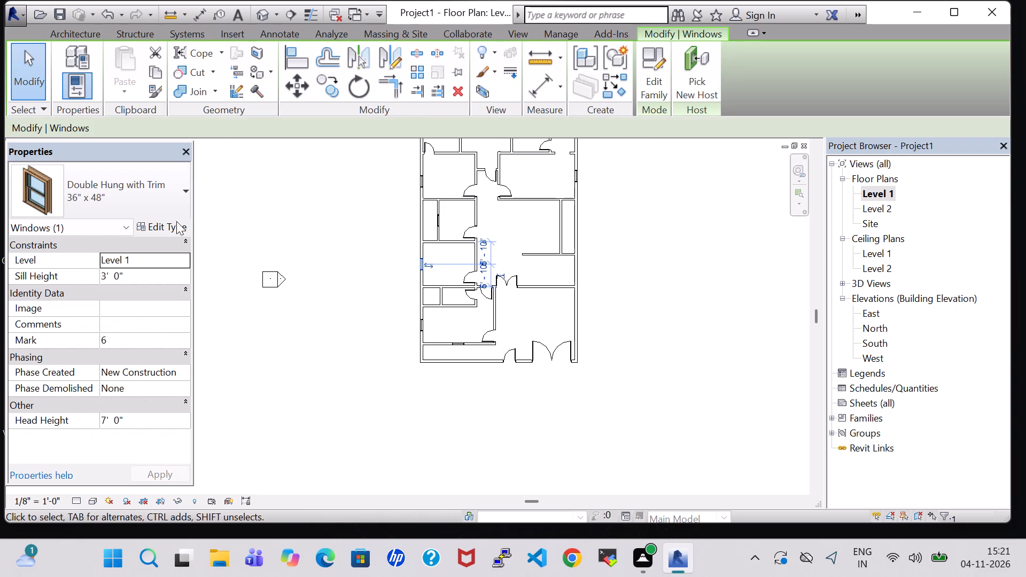
click(158, 230)
click(475, 124)
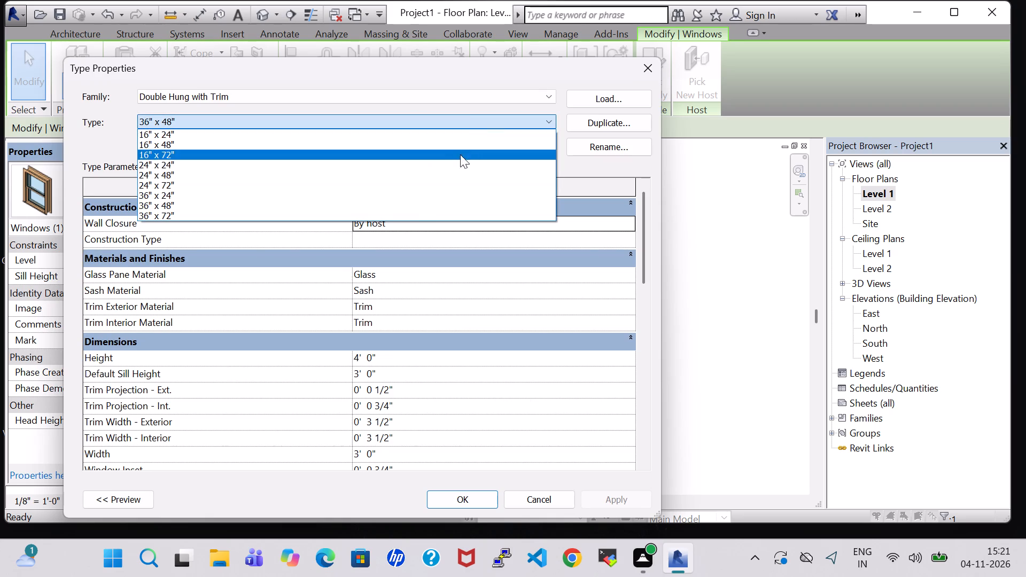
click(429, 212)
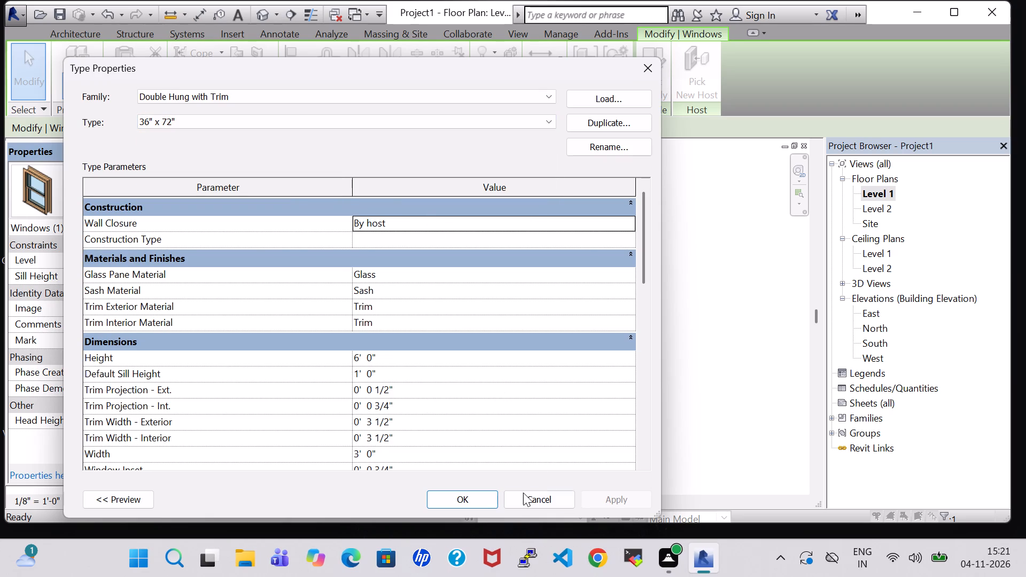
click(483, 496)
click(486, 433)
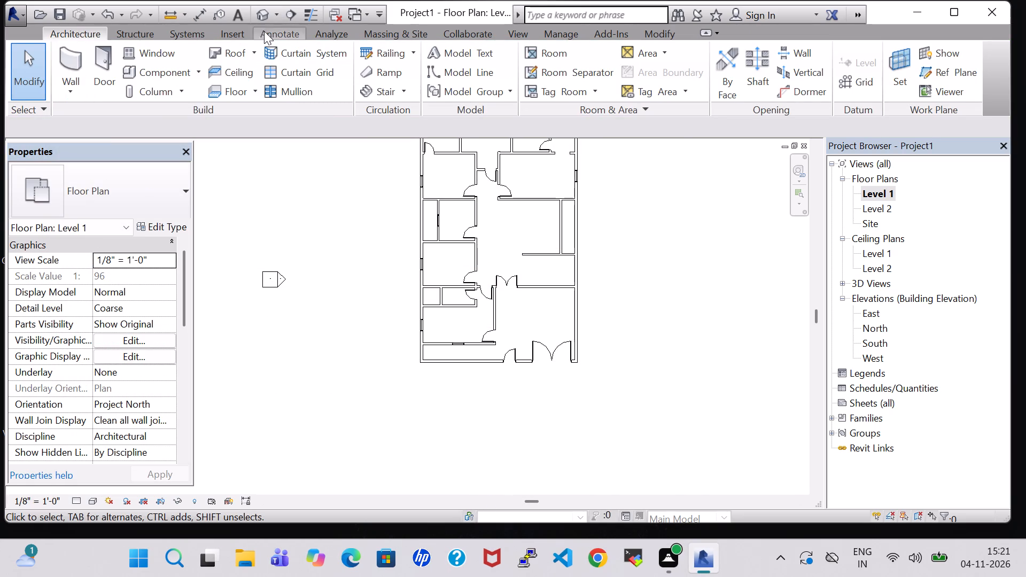
Switch to the default 3D view, saving the project as Project145 in the Desktop's work folder.
click(261, 17)
click(486, 226)
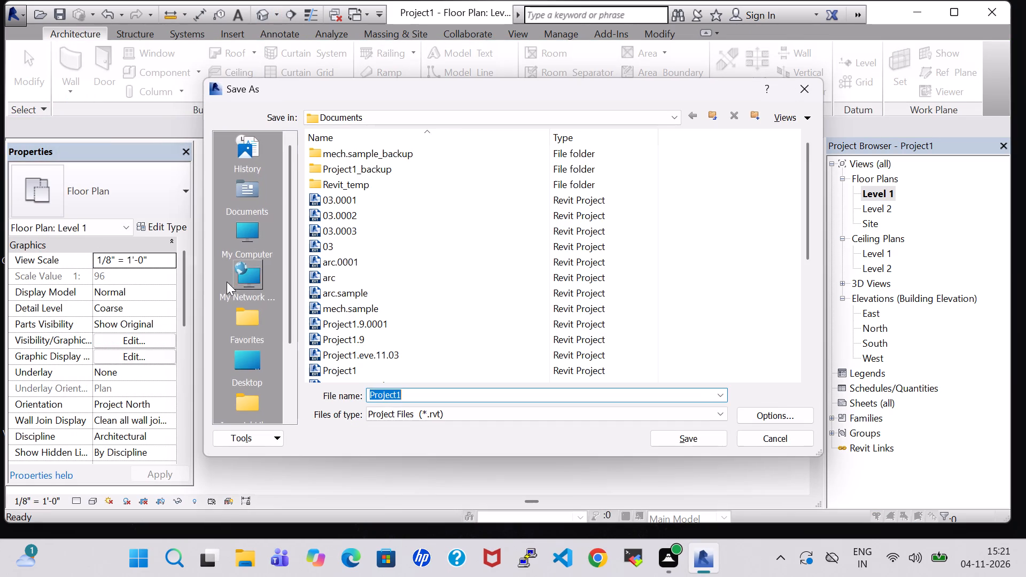
click(258, 376)
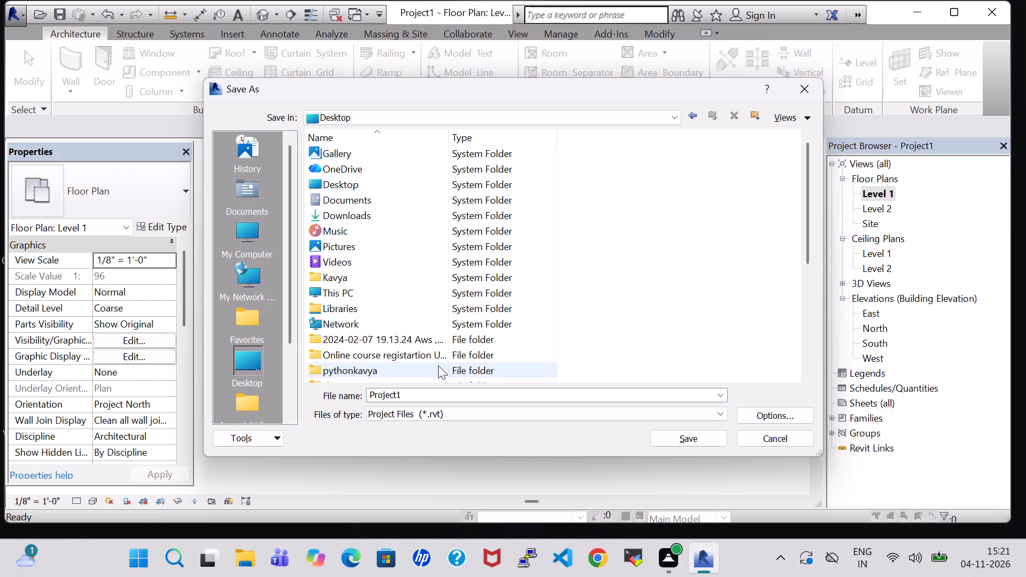
scroll(438, 370, down, 3)
double_click(372, 309)
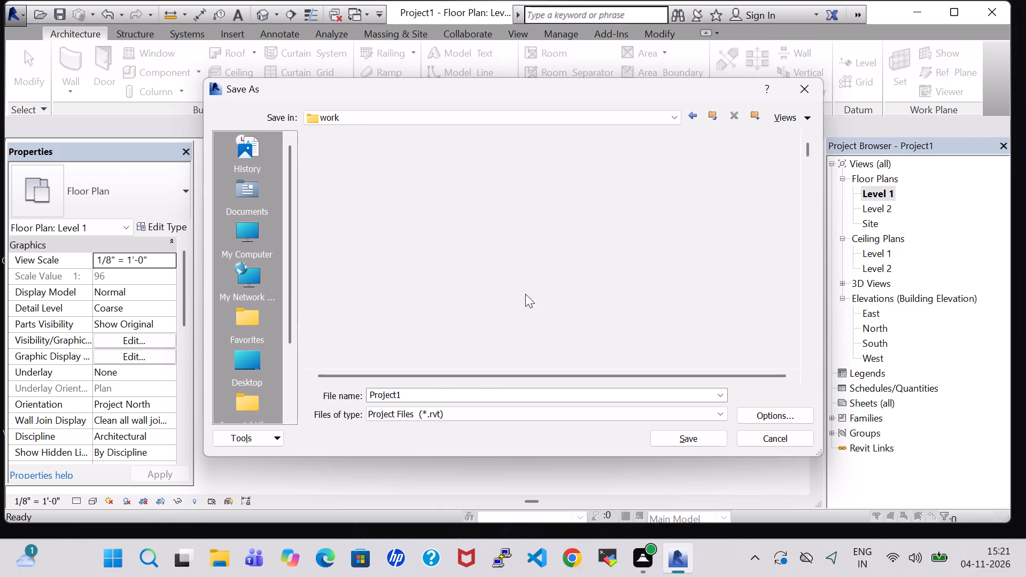
drag(809, 150, 827, 393)
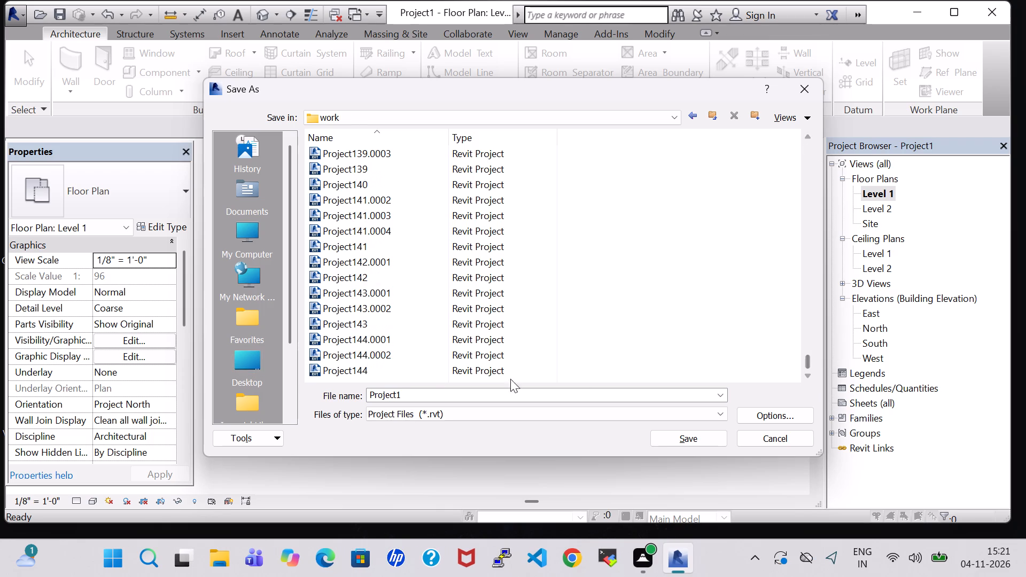
click(409, 395)
click(409, 395)
click(405, 395)
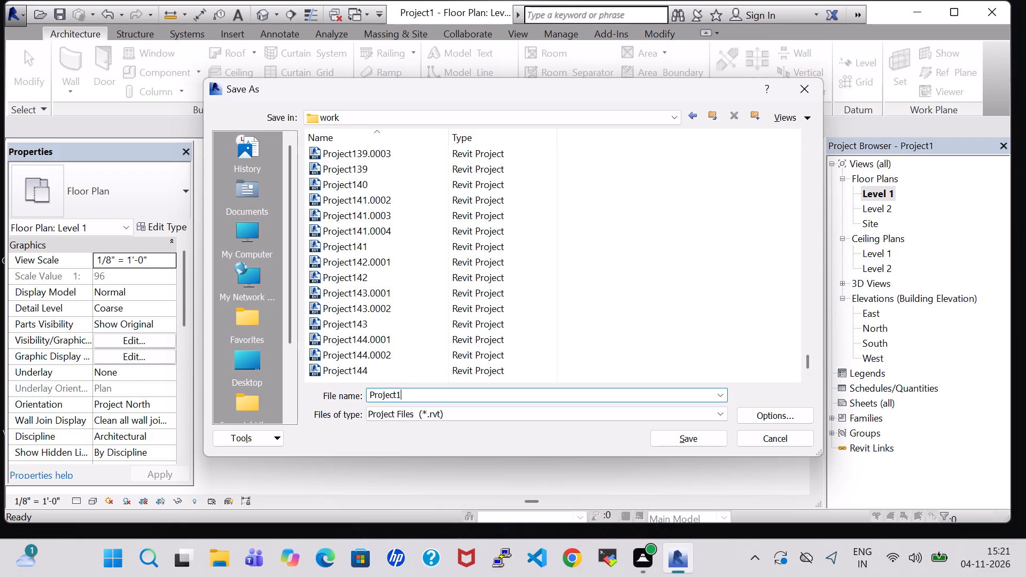
text(45)
click(711, 449)
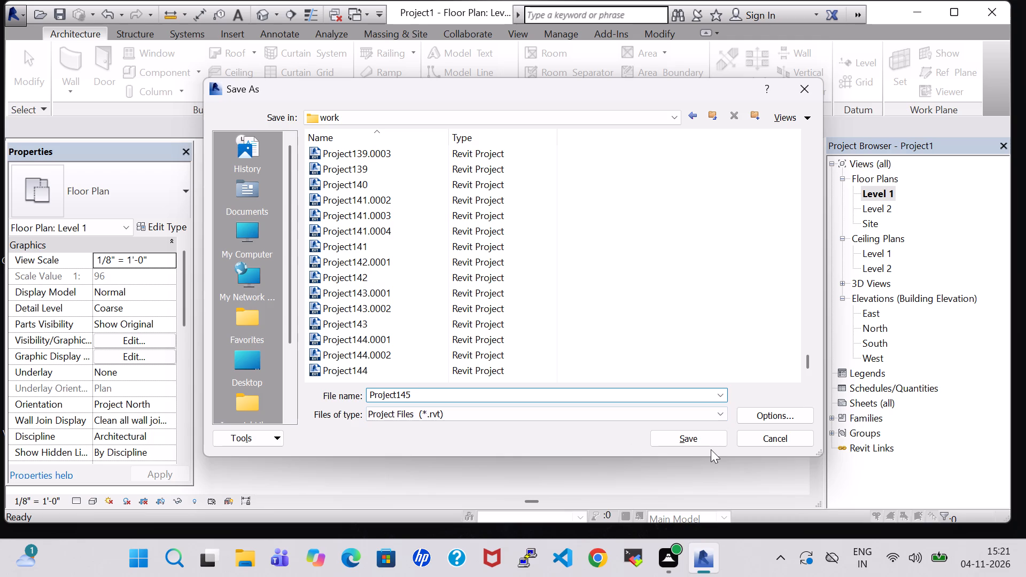
click(709, 441)
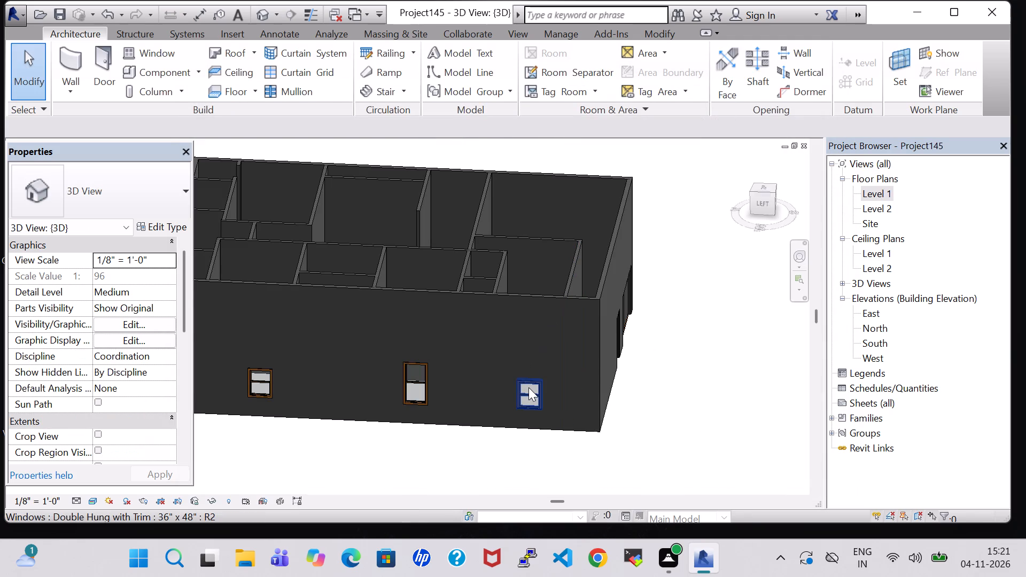
Change the two remaining 36" x 48" windows in the building's left exterior wall to the 36" x 72" type.
click(528, 387)
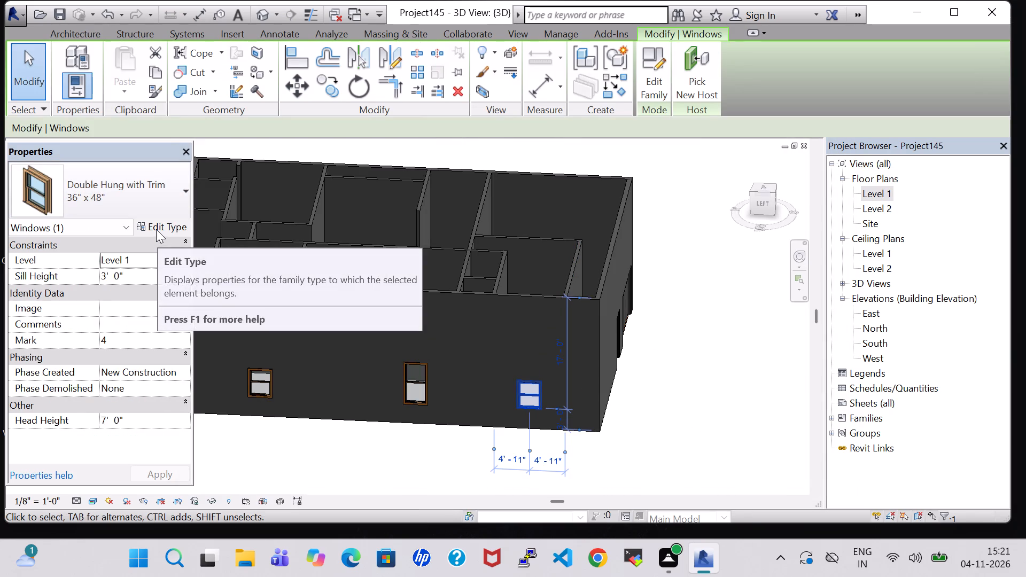
click(164, 228)
click(348, 127)
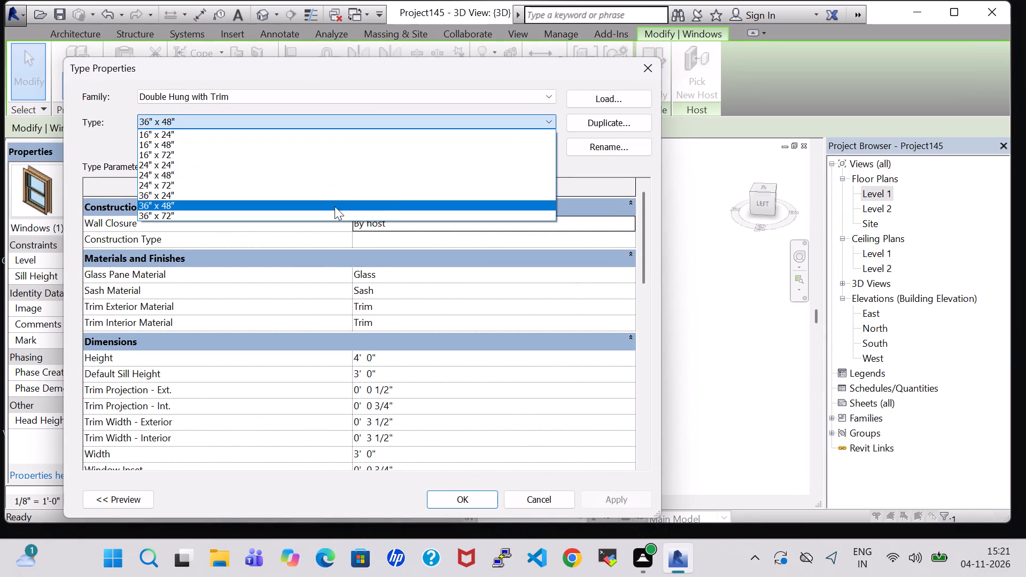
click(335, 216)
click(479, 495)
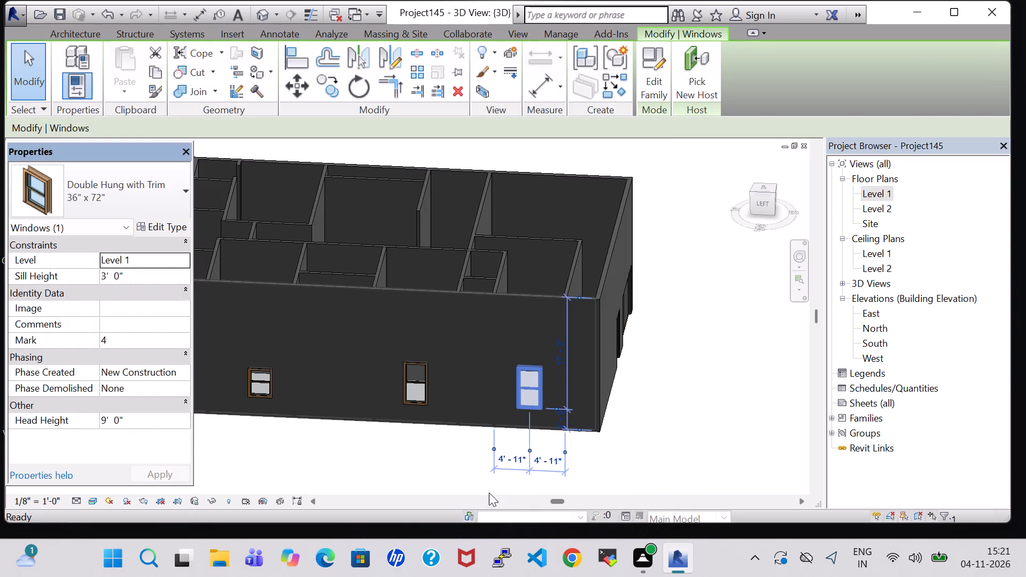
click(725, 414)
click(260, 385)
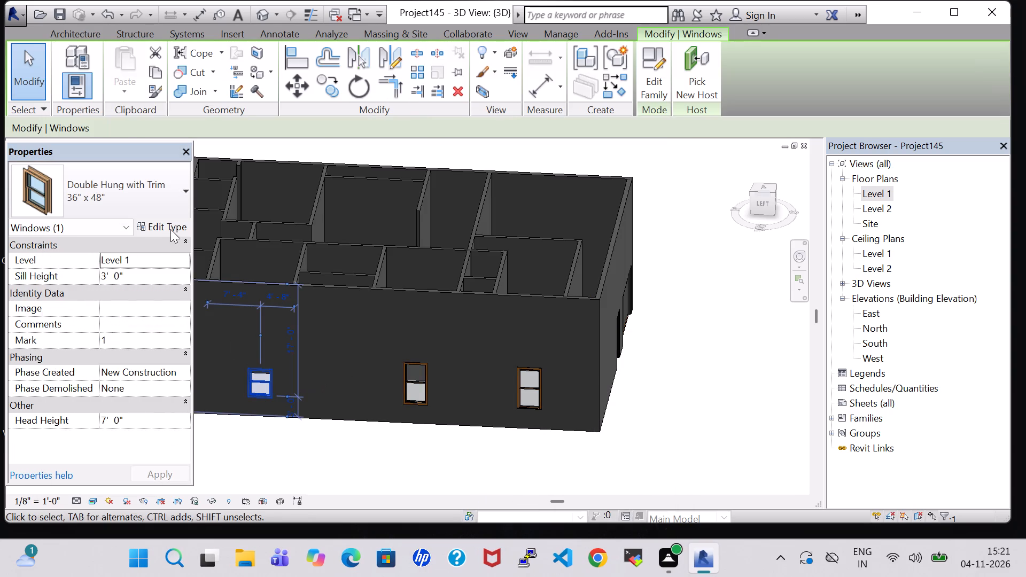
click(170, 229)
click(270, 127)
click(268, 210)
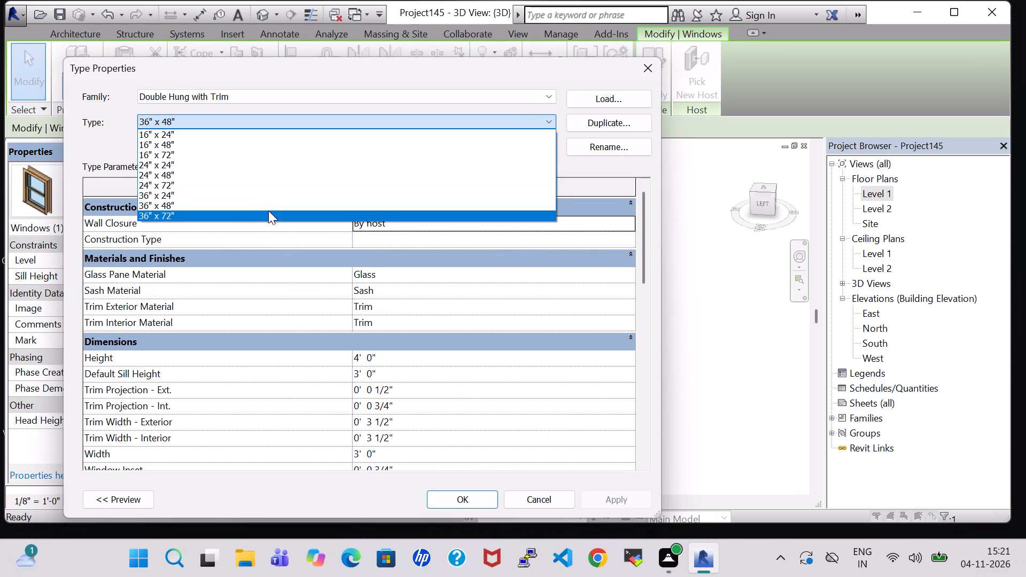
click(476, 499)
click(336, 470)
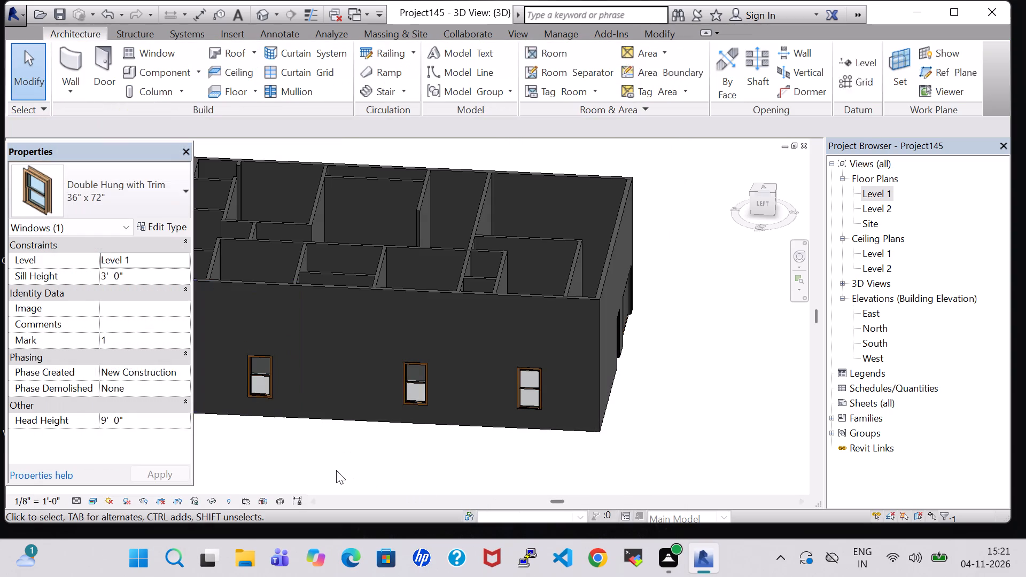
Change the window in the building's right exterior wall to the 36" x 72" type.
middle_drag(338, 468, 633, 511)
middle_drag(410, 392, 533, 434)
middle_drag(524, 425, 715, 438)
middle_drag(714, 435, 708, 322)
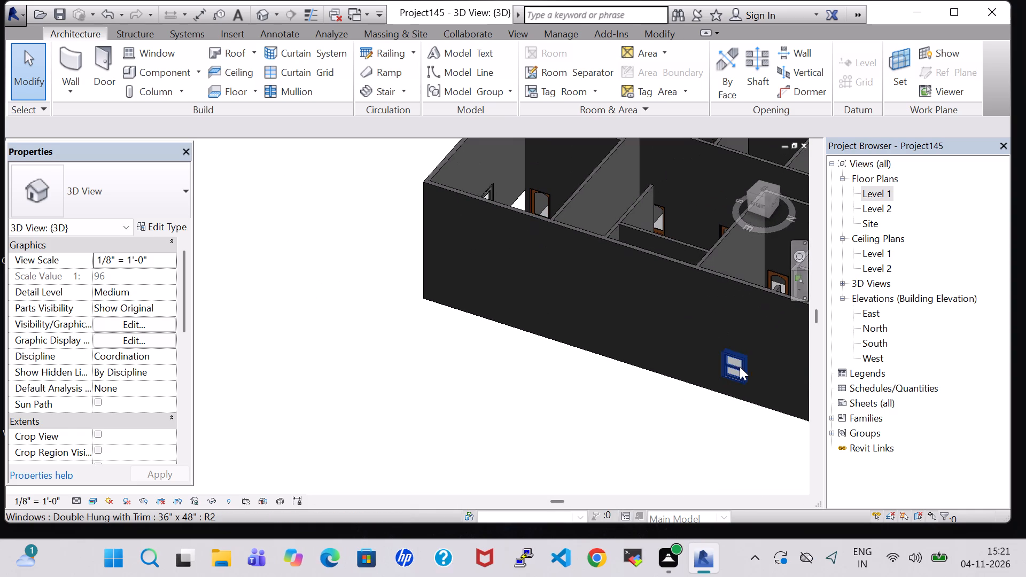
click(740, 367)
click(154, 227)
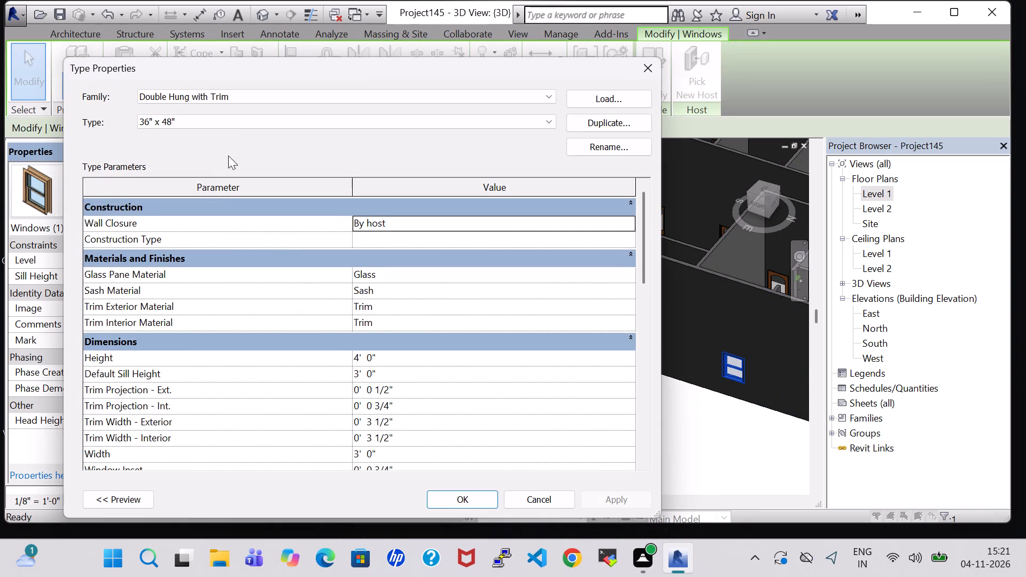
click(230, 116)
click(229, 217)
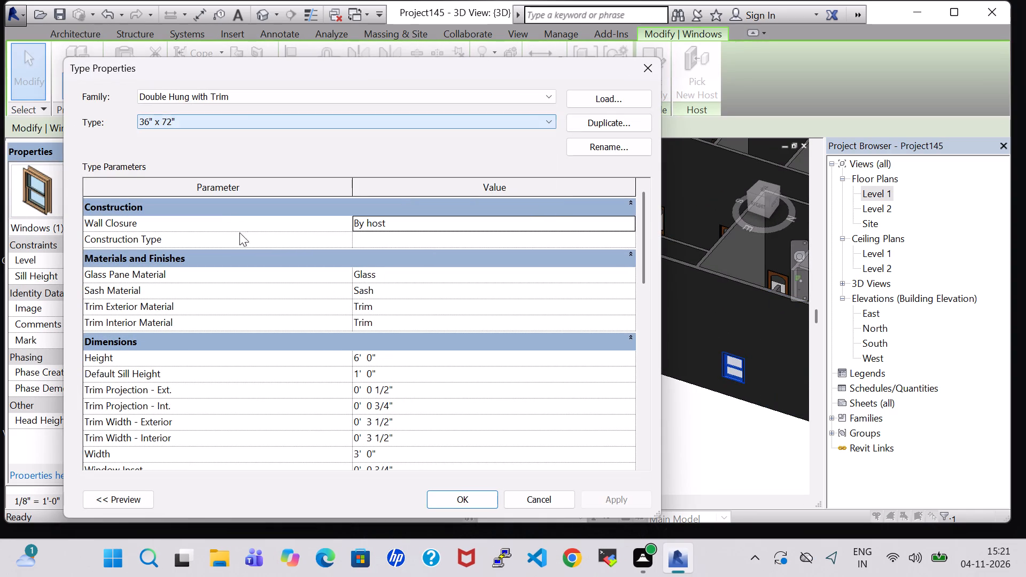
click(458, 502)
click(525, 430)
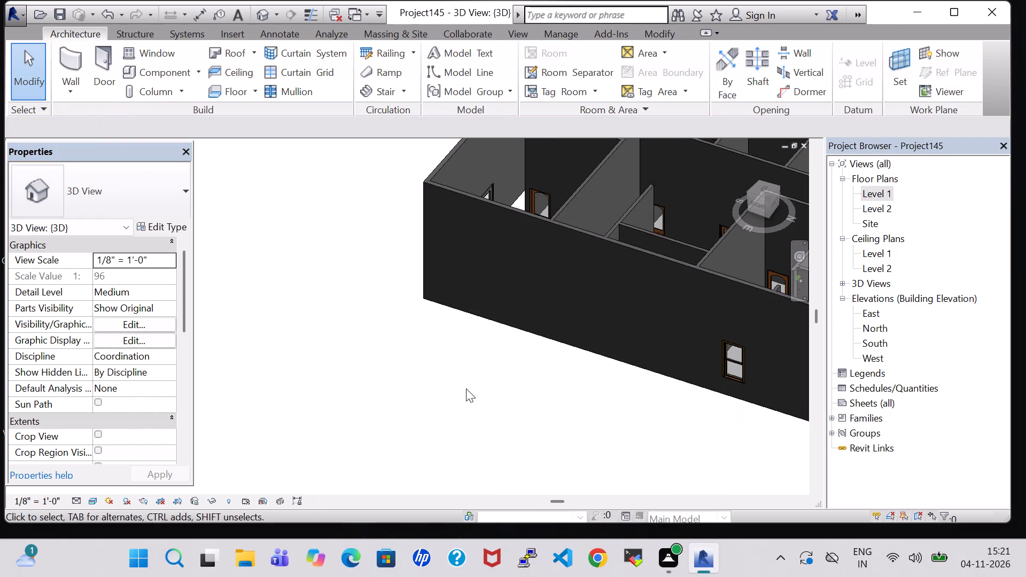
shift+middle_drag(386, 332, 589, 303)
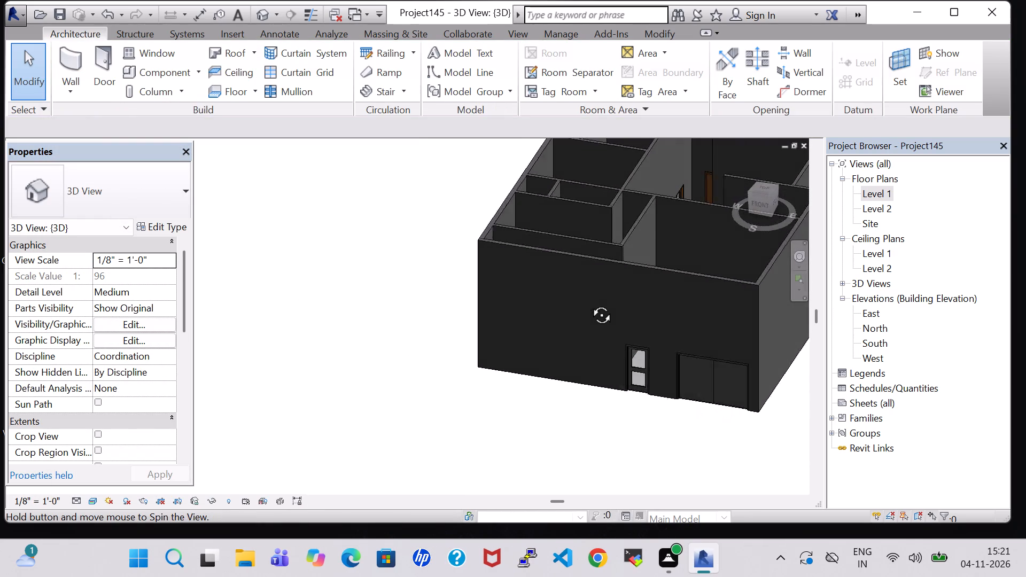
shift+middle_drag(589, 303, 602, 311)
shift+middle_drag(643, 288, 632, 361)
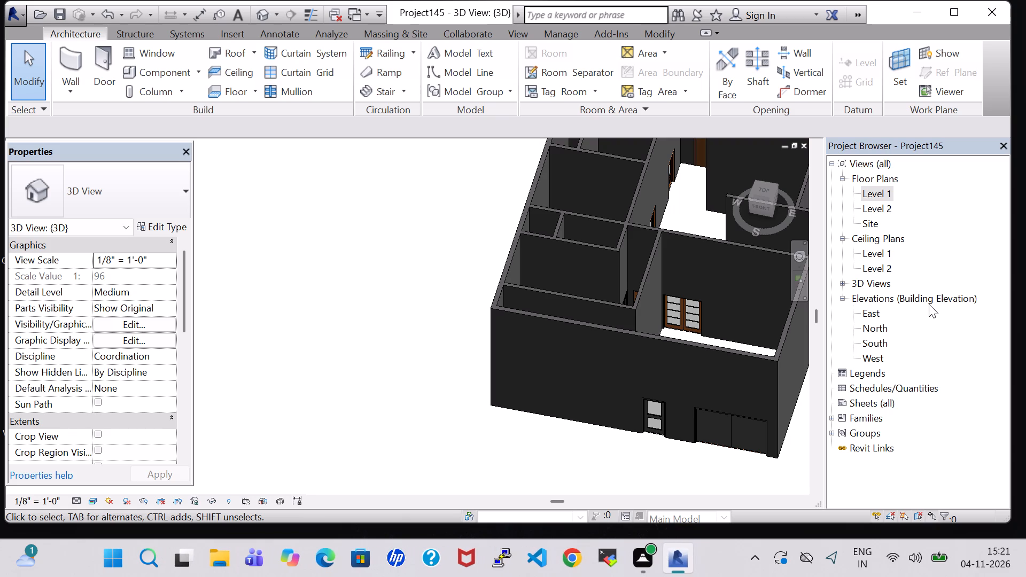
In the Level 1 floor plan, load the Transom with Trim window family from the US Imperial Windows library for placement.
double_click(875, 192)
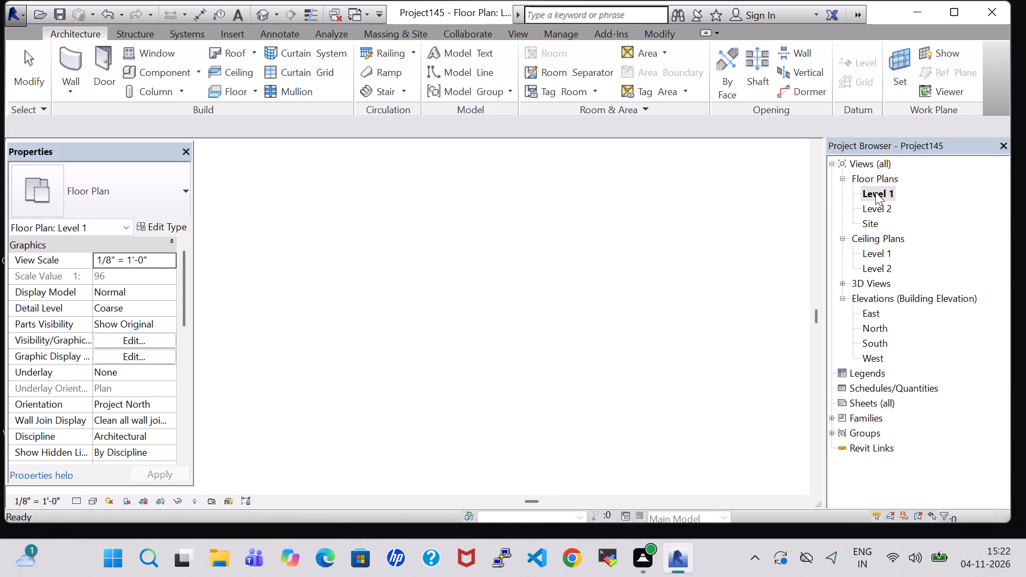
scroll(429, 228, down, 1)
scroll(429, 227, up, 5)
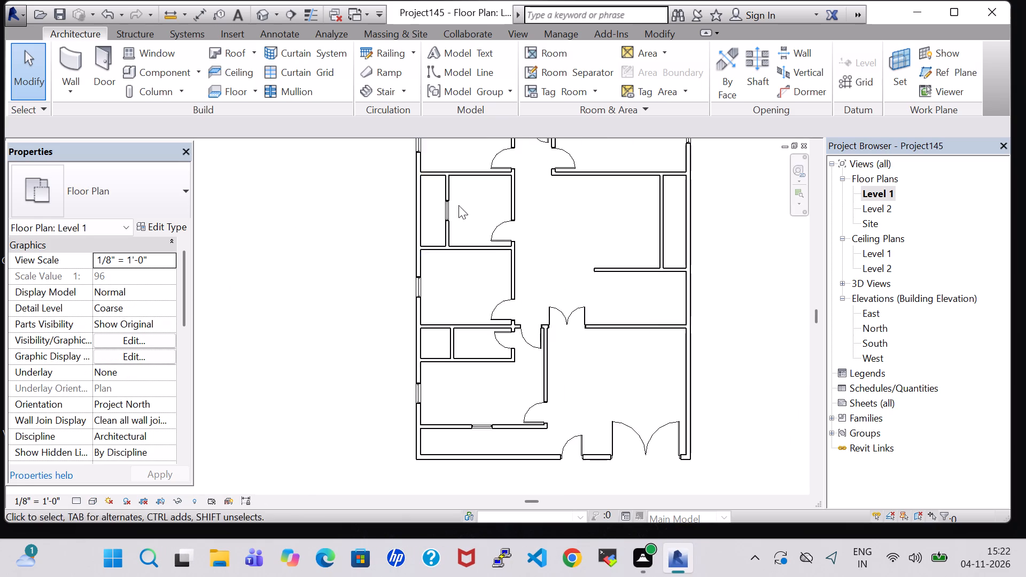
middle_drag(458, 205, 462, 349)
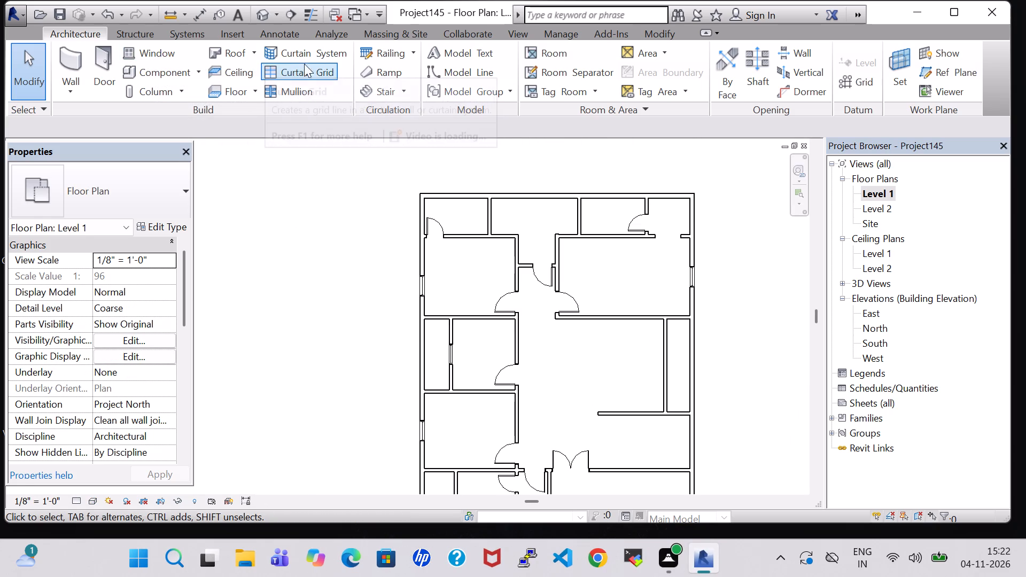
click(145, 58)
click(646, 86)
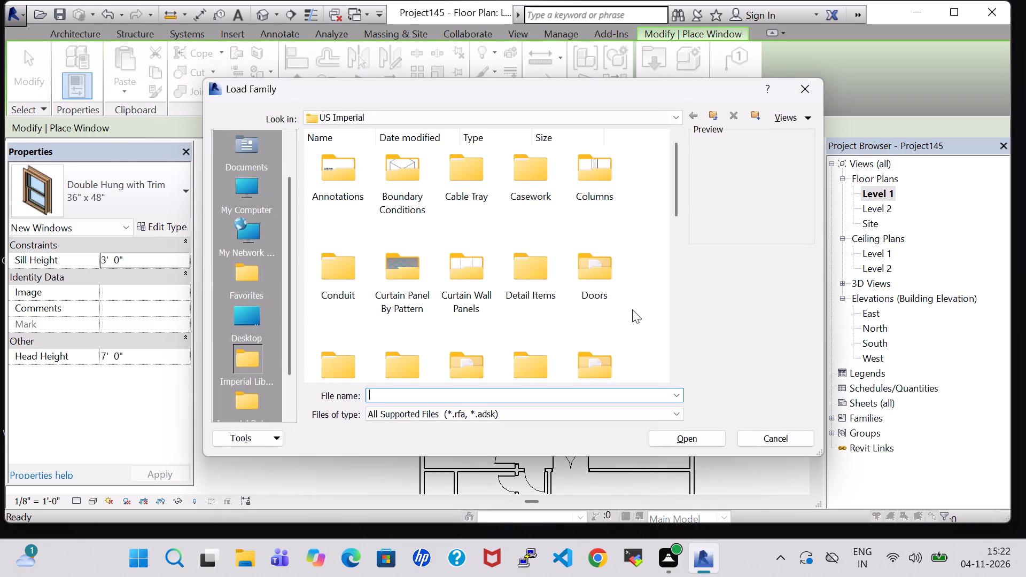
click(598, 354)
key(w)
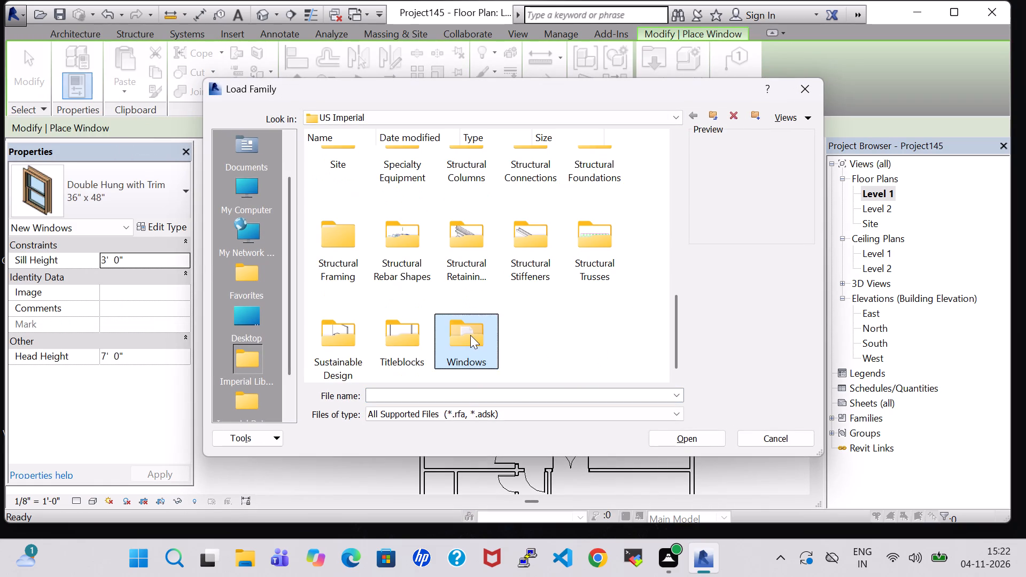
double_click(469, 334)
scroll(458, 244, down, 2)
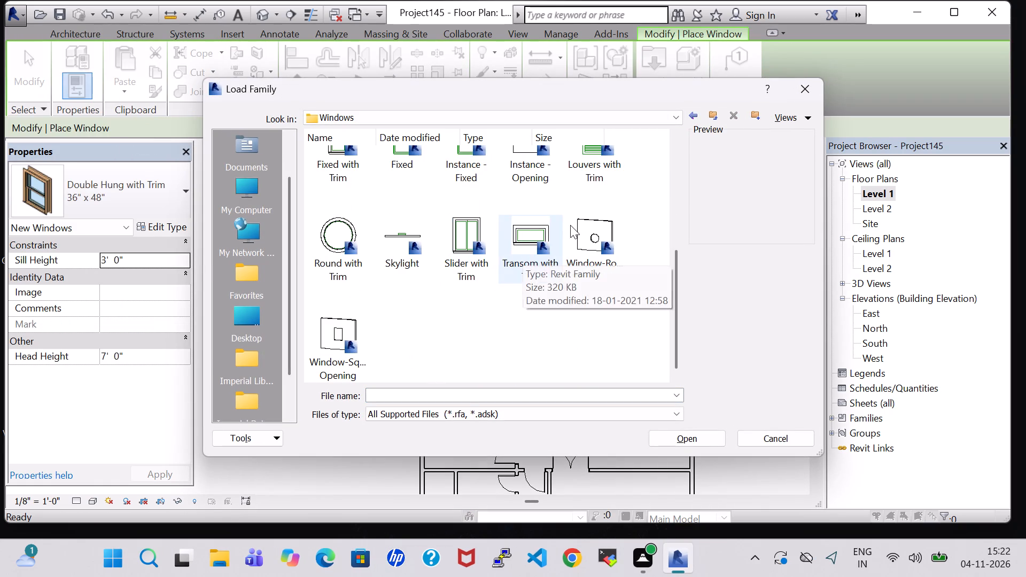
click(520, 226)
click(688, 436)
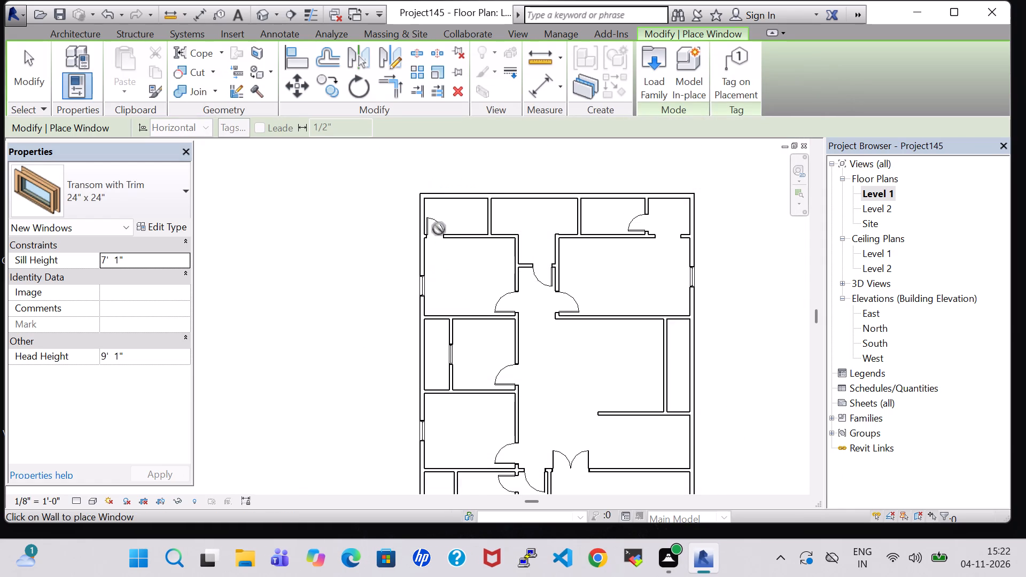
Place 24" x 24" Transom with Trim windows in the two partitions flanking the middle room along the building's top wall.
scroll(438, 228, up, 7)
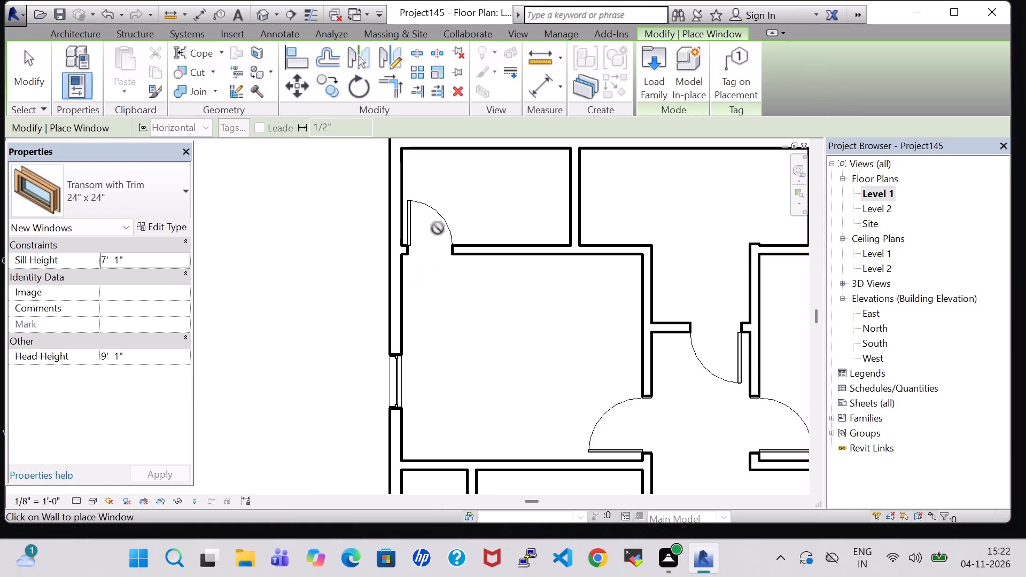
click(575, 191)
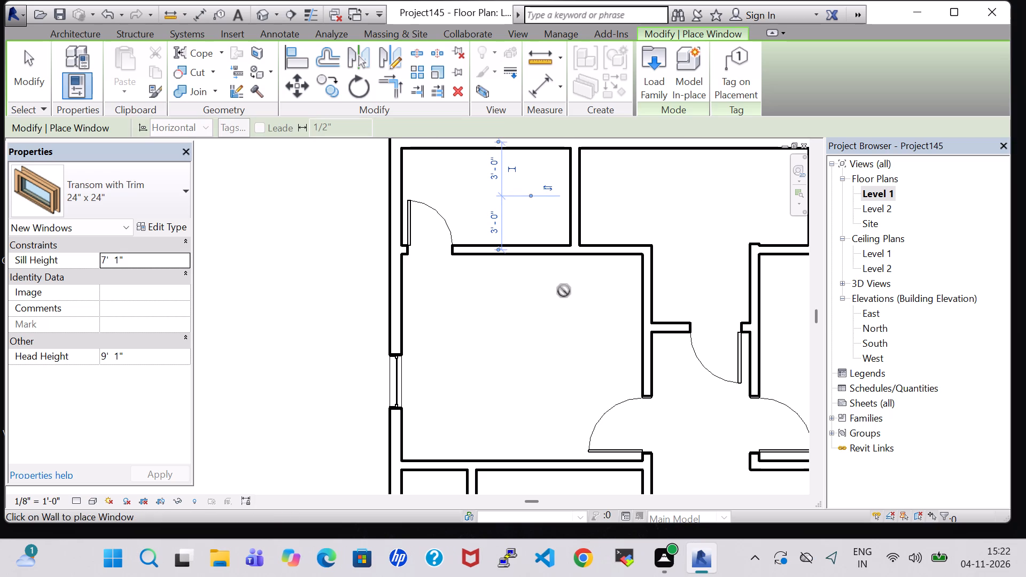
middle_drag(564, 291, 379, 300)
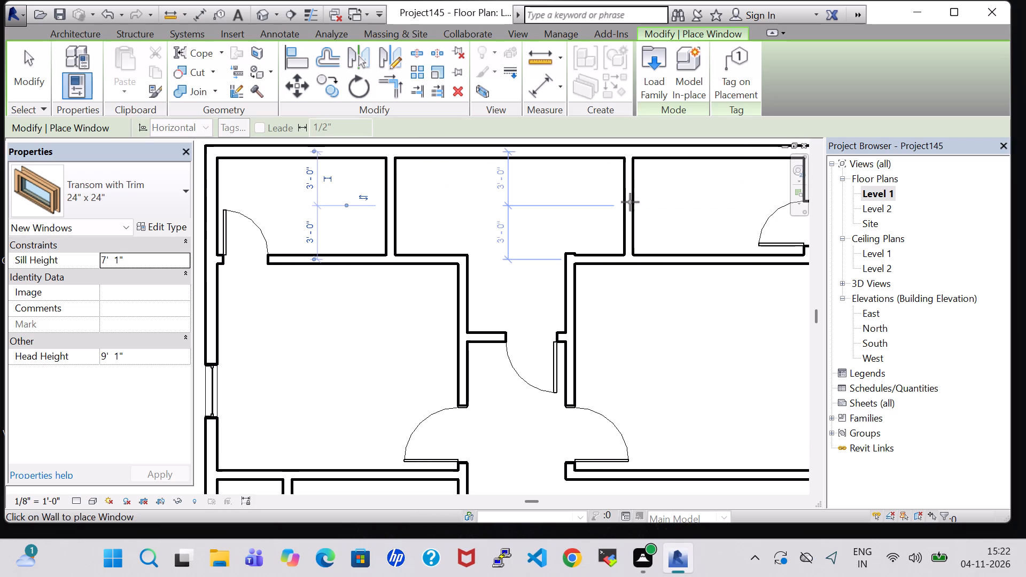
click(628, 201)
Place a 24" x 24" Transom with Trim window in the short partition dividing the small rooms at the lower left, ending placement.
scroll(631, 329, down, 2)
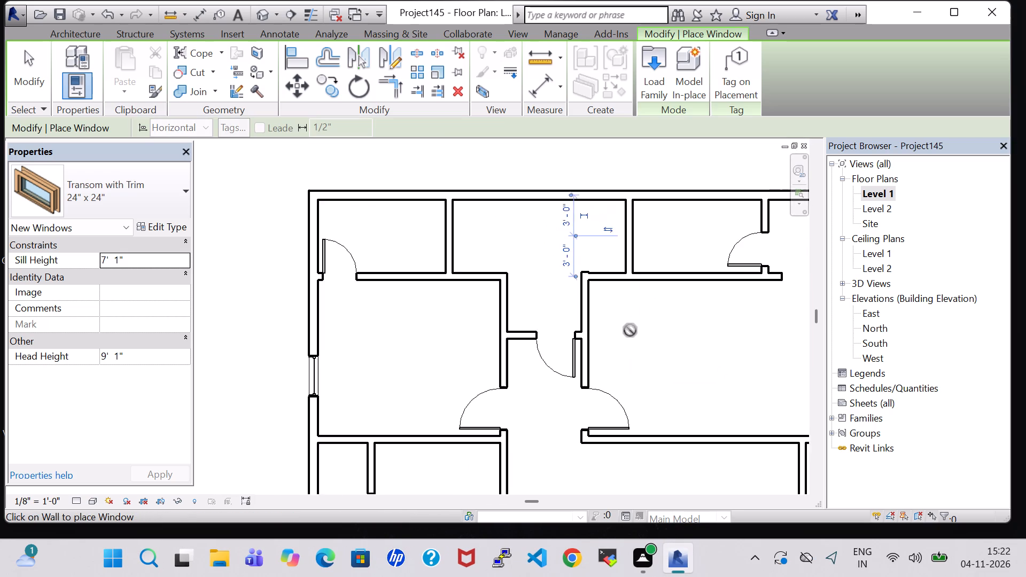
middle_drag(629, 331, 603, 140)
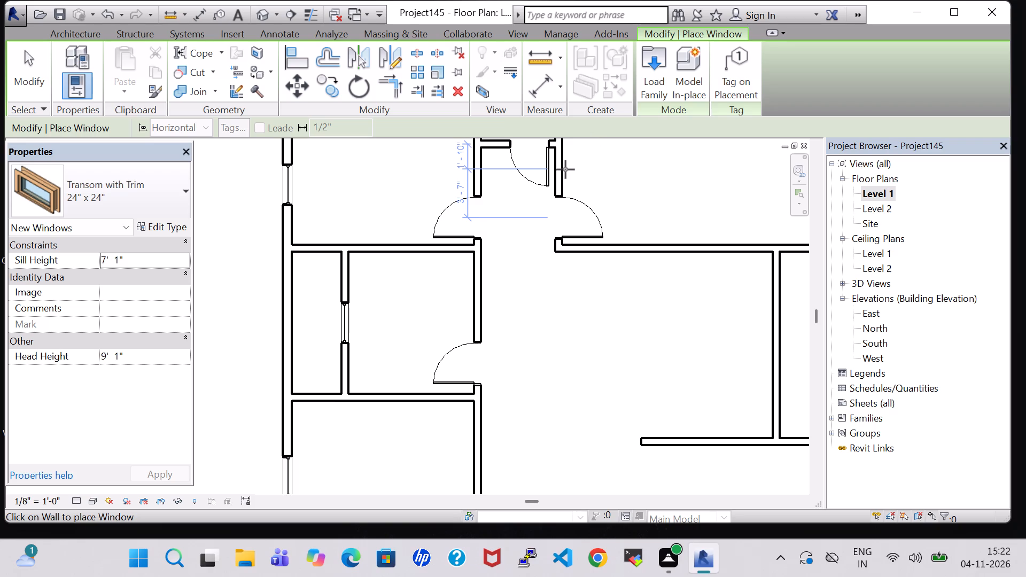
middle_drag(378, 277, 405, 102)
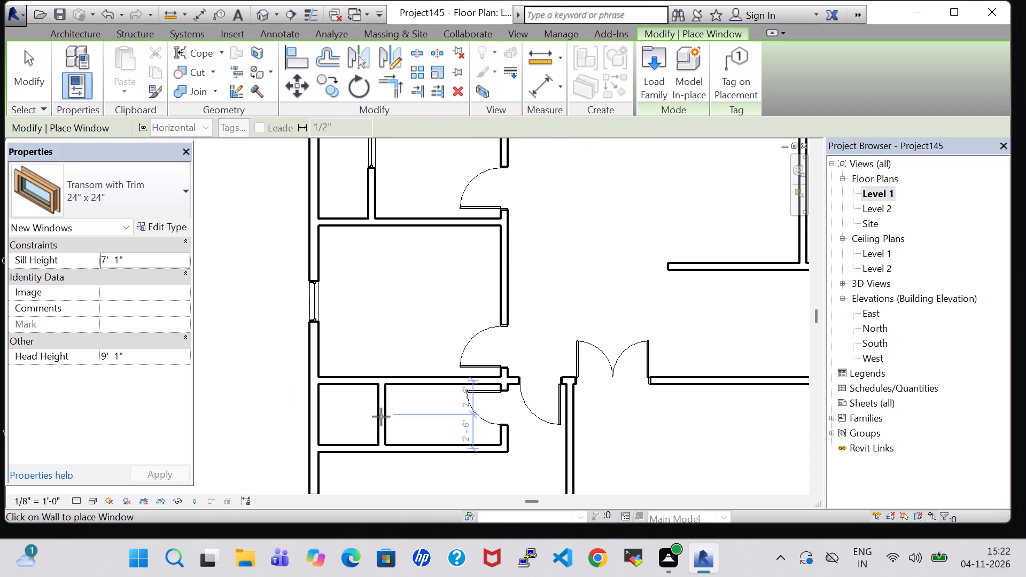
click(381, 417)
middle_drag(381, 417, 330, 389)
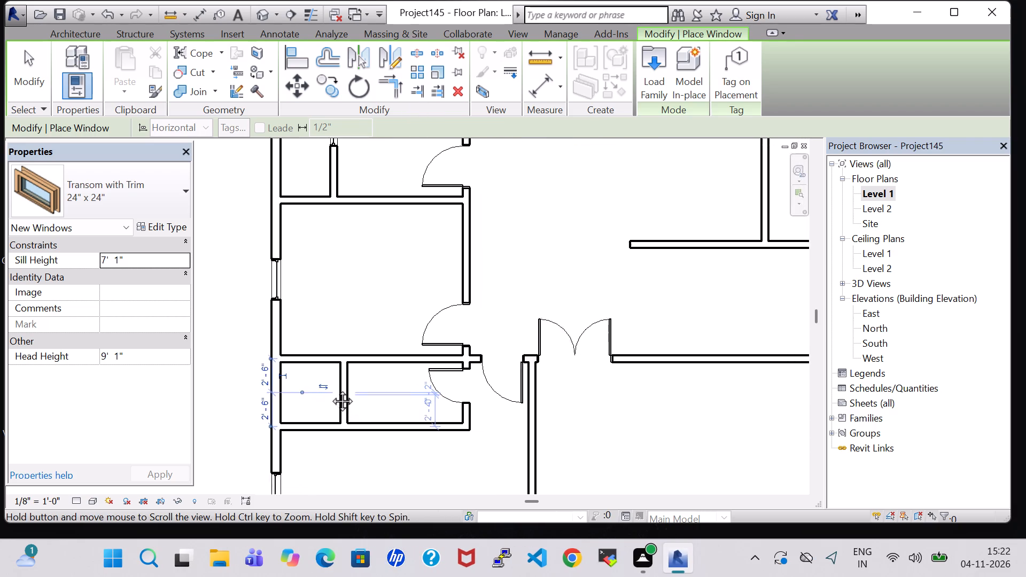
middle_drag(330, 389, 313, 382)
scroll(313, 384, down, 5)
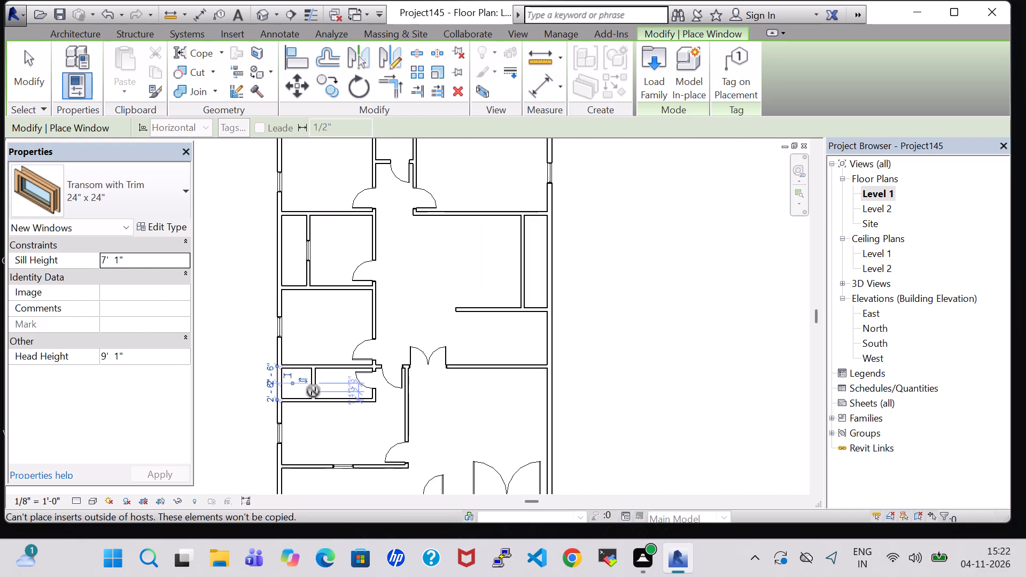
key(Escape)
key(Escape)
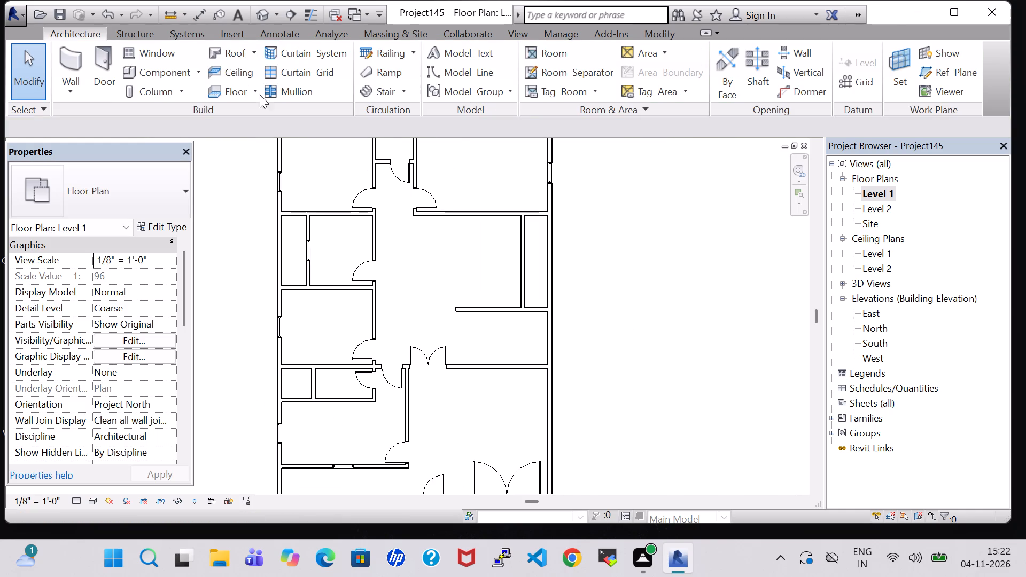
Check the model in the default 3D view and return to the Level 1 floor plan.
click(262, 17)
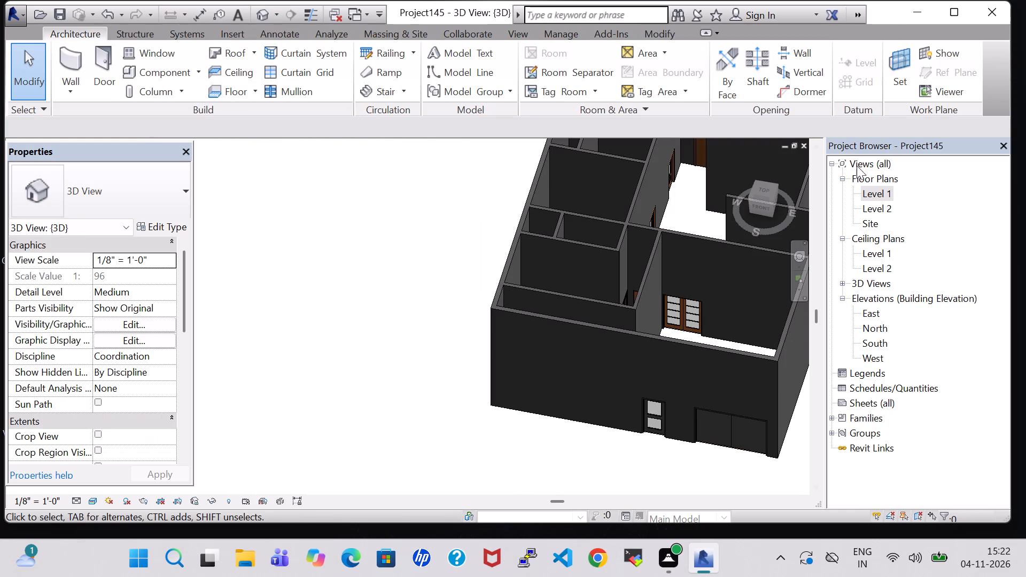
click(878, 202)
double_click(875, 194)
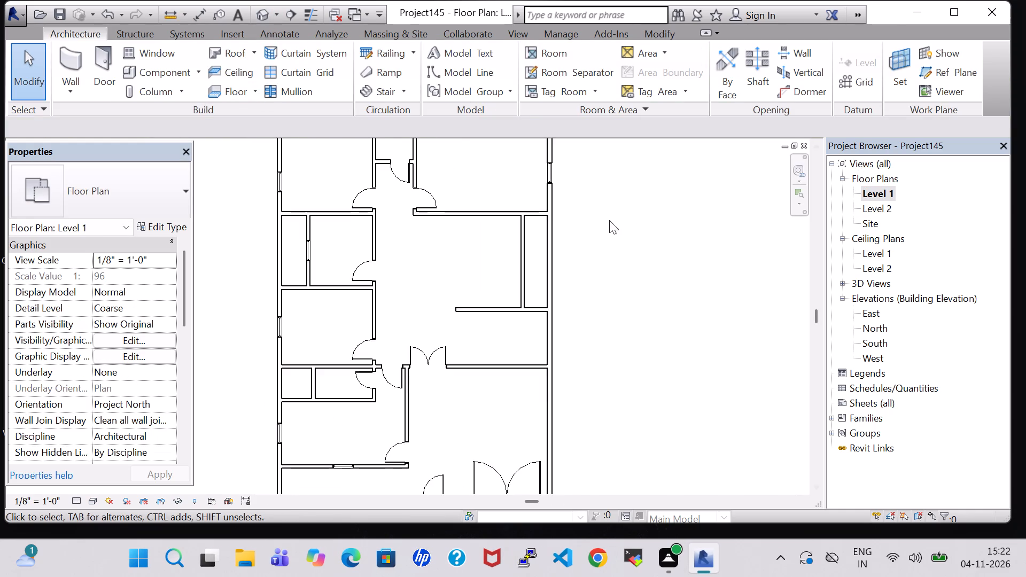
Split the top exterior wall with a 1" joint gap at the two partitions flanking the middle room.
scroll(595, 223, down, 5)
middle_drag(519, 151, 542, 290)
scroll(542, 288, up, 1)
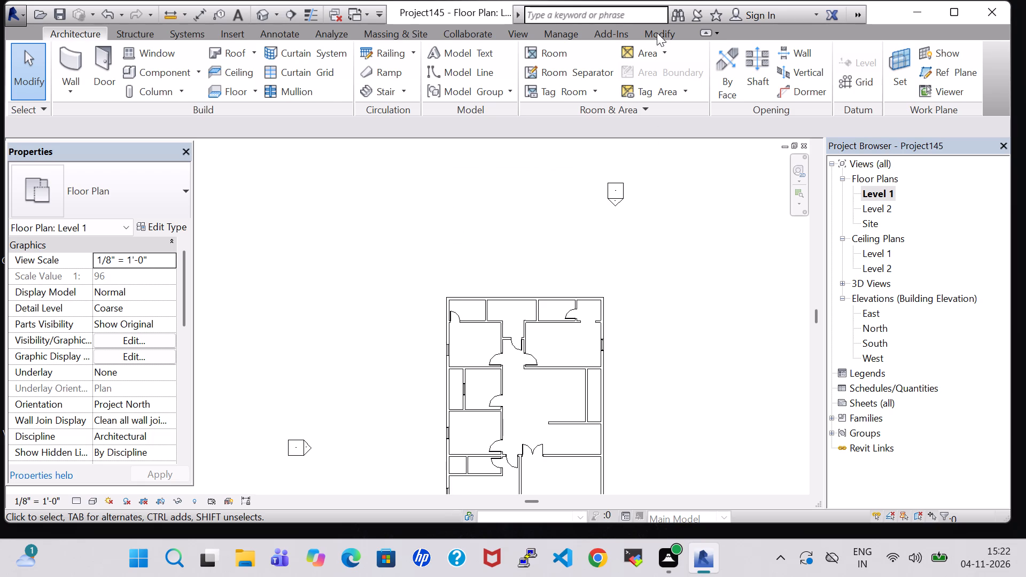
click(655, 31)
click(452, 57)
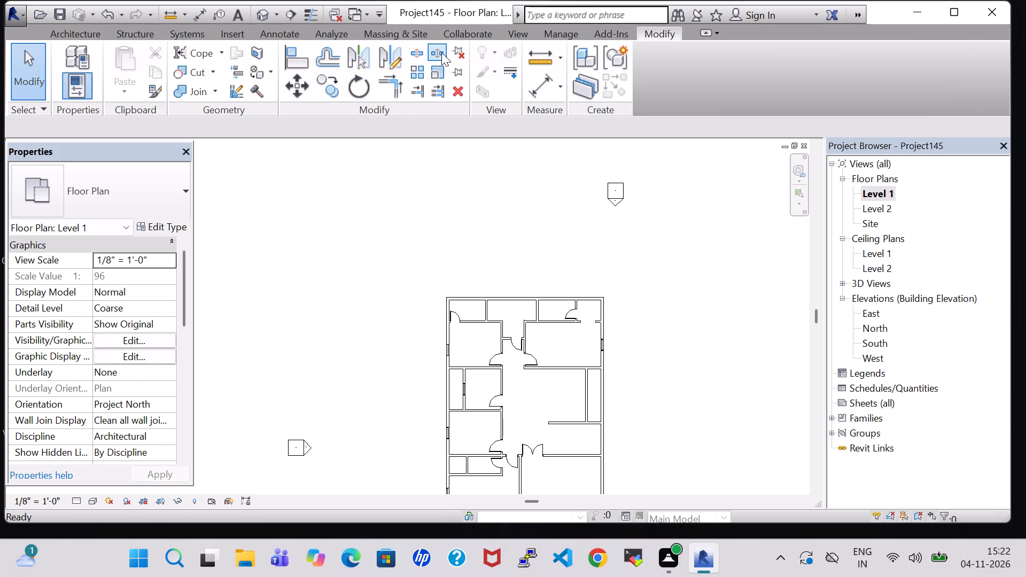
click(441, 52)
scroll(544, 266, up, 5)
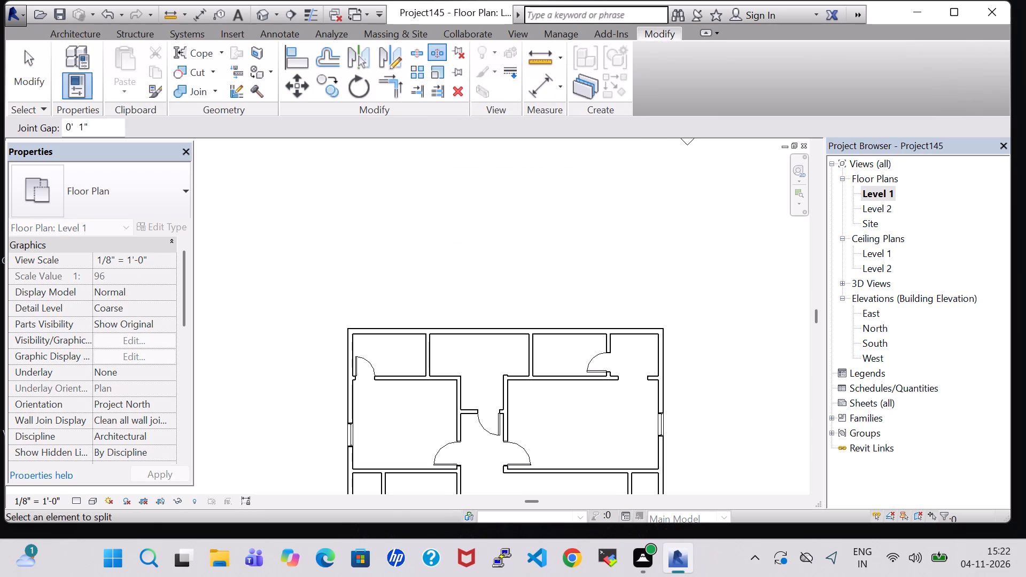
click(534, 328)
click(434, 323)
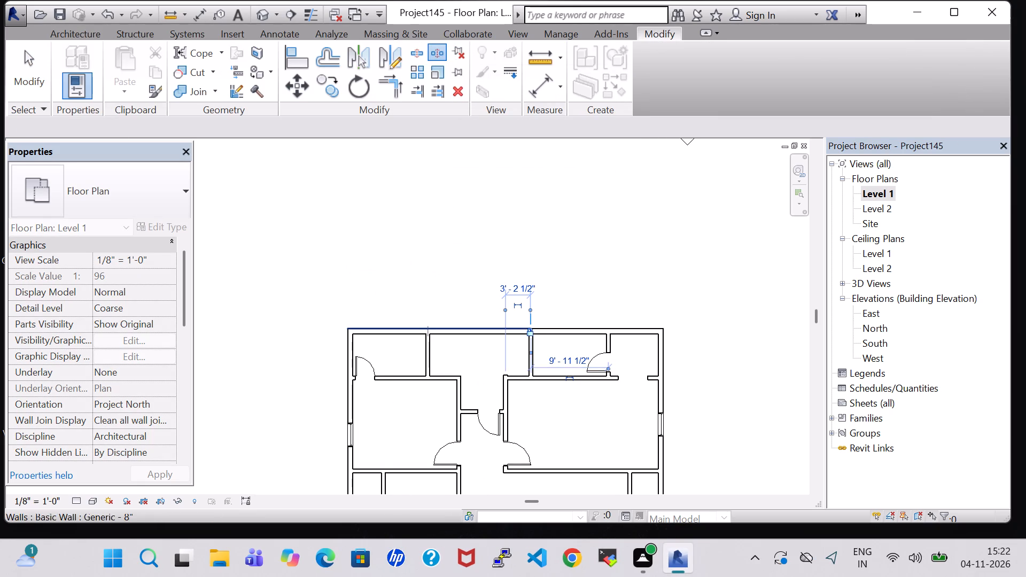
key(Escape)
key(Escape)
Examine the split top exterior wall's middle and left segments and the surrounding plan elements by selecting them.
click(473, 331)
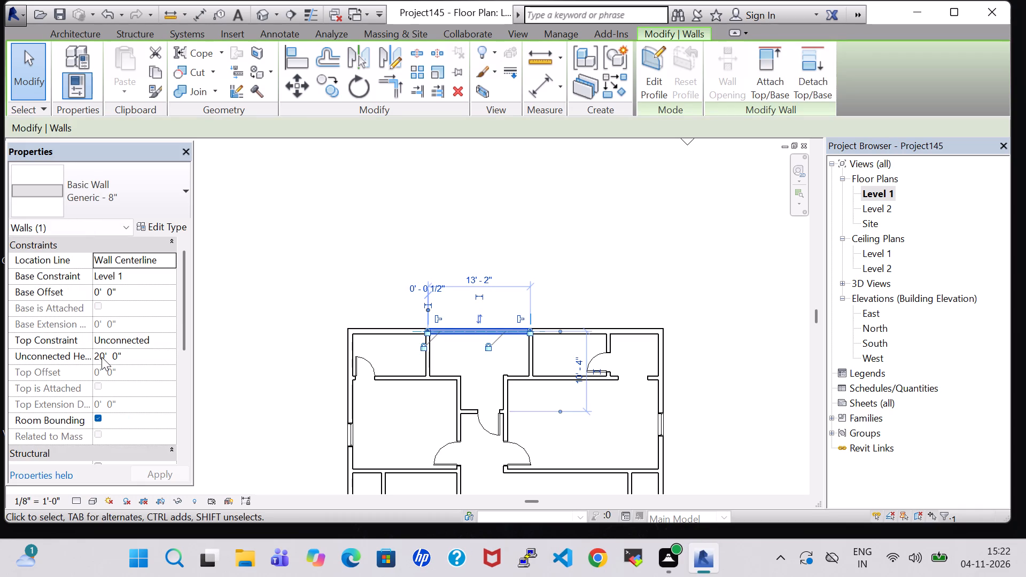
click(285, 283)
click(395, 334)
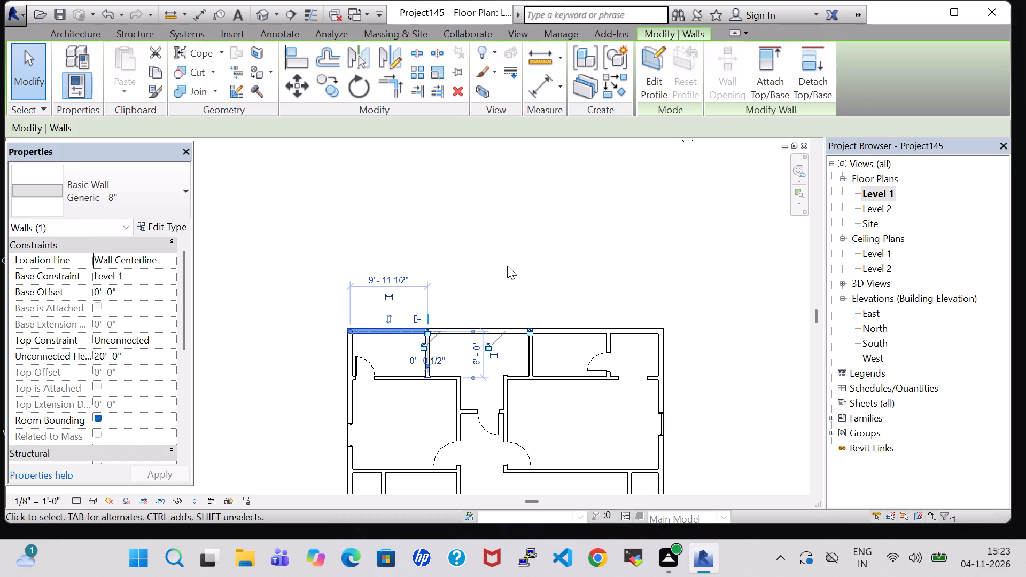
click(514, 259)
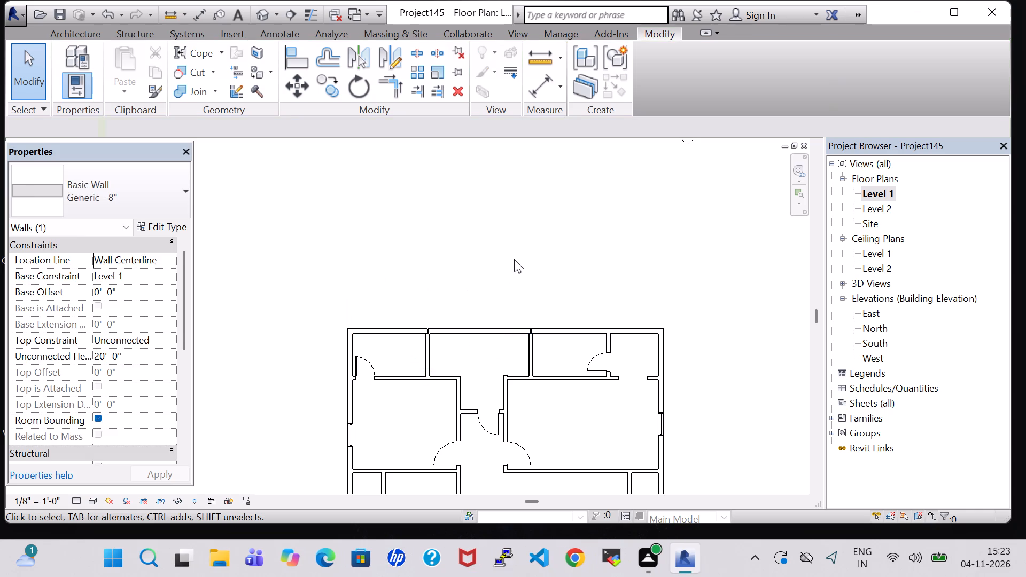
middle_drag(480, 294, 453, 143)
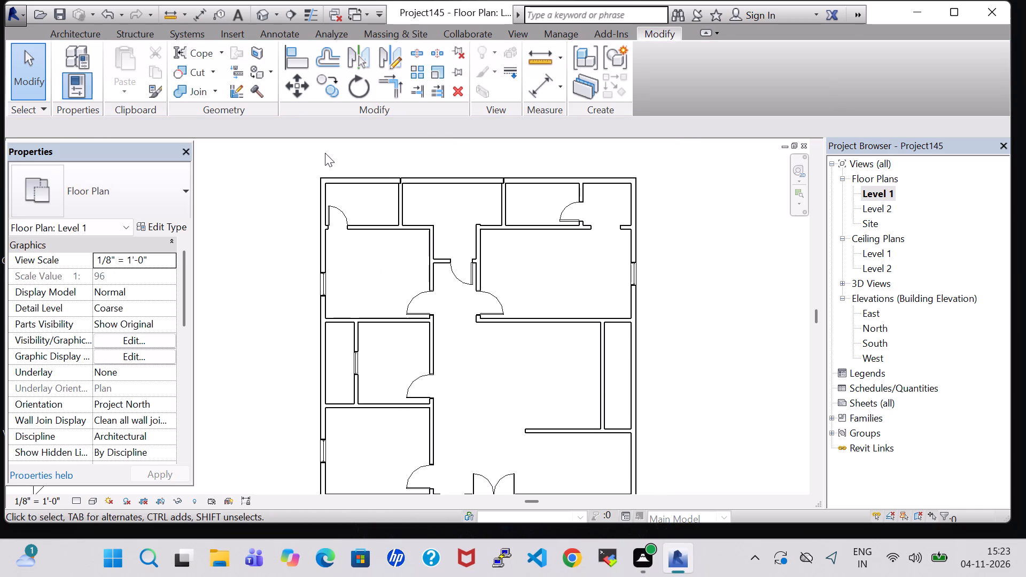
shift+middle_drag(306, 146, 355, 188)
ctrl+middle_drag(347, 180, 394, 222)
ctrl+scroll(394, 222, up, 1)
ctrl+scroll(390, 219, down, 6)
drag(349, 196, 374, 200)
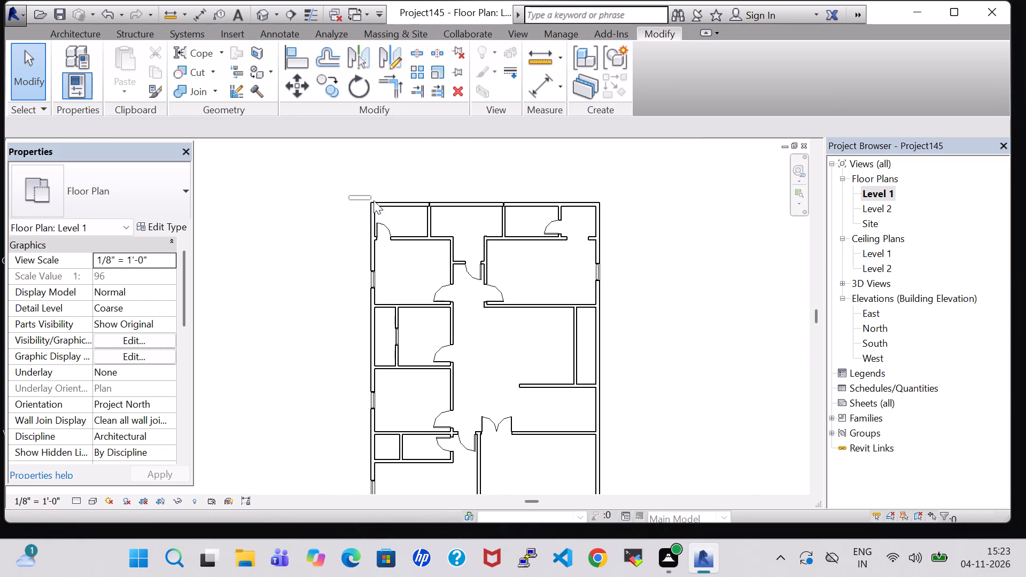
drag(374, 200, 635, 451)
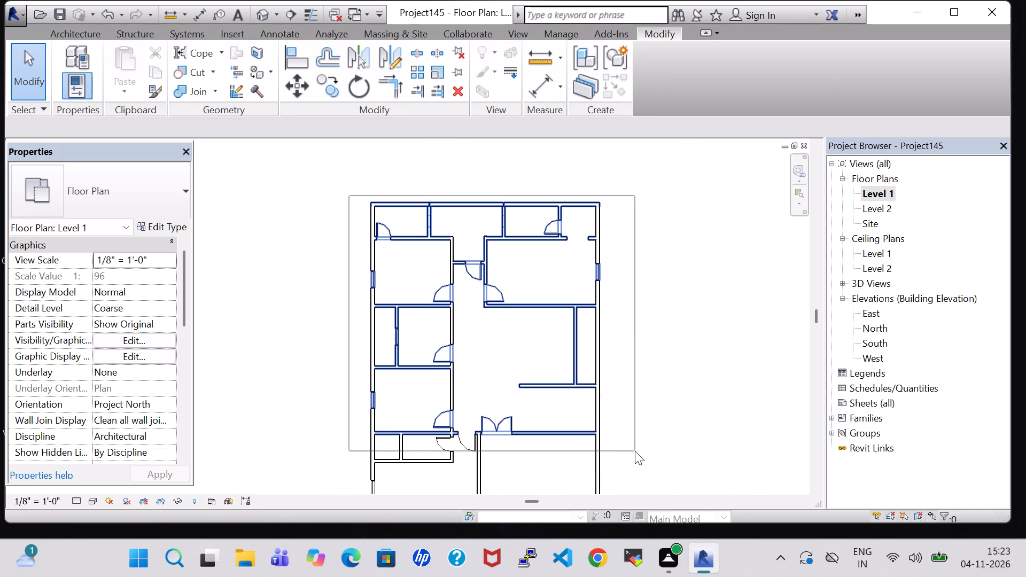
drag(635, 451, 636, 470)
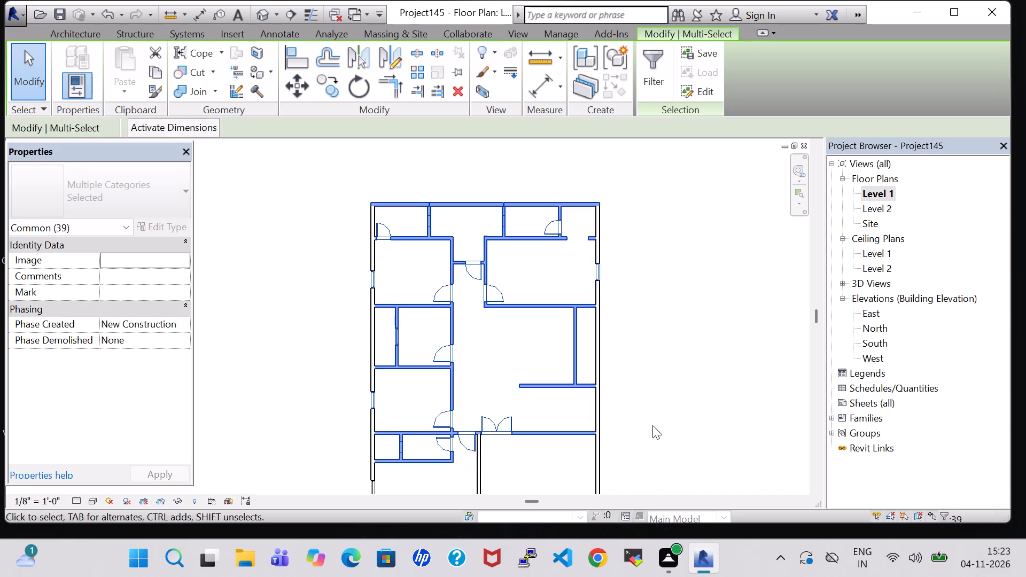
click(666, 389)
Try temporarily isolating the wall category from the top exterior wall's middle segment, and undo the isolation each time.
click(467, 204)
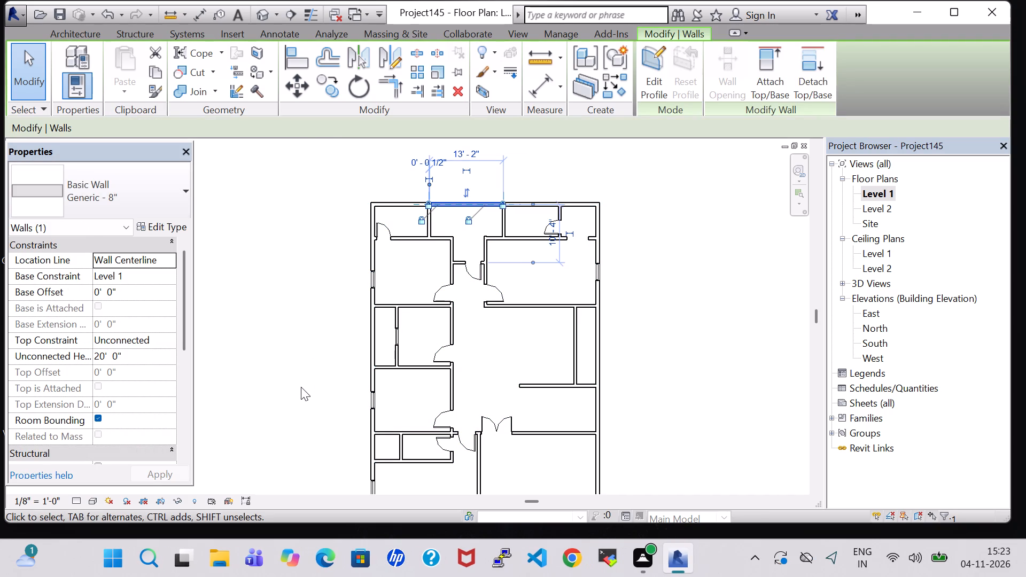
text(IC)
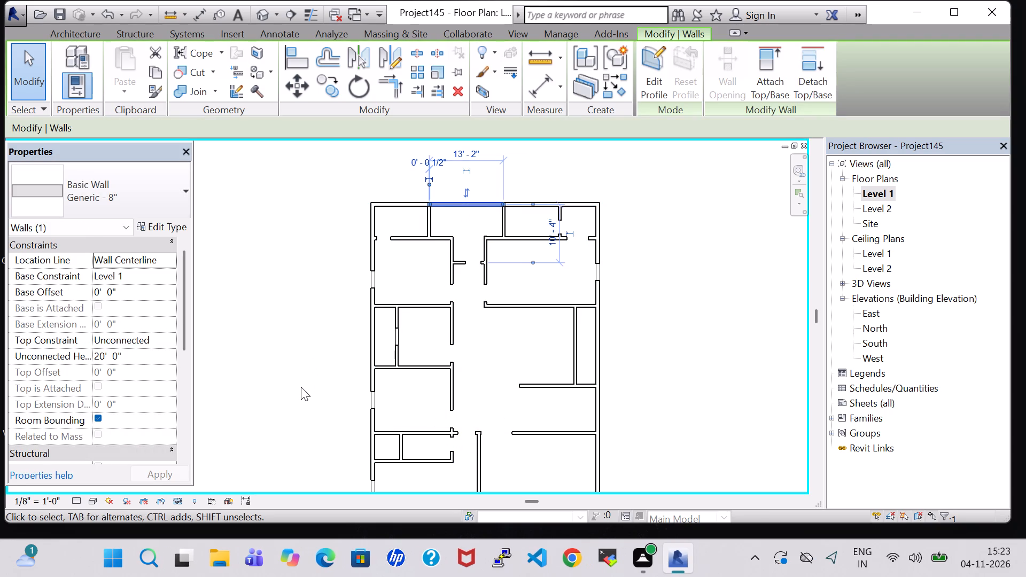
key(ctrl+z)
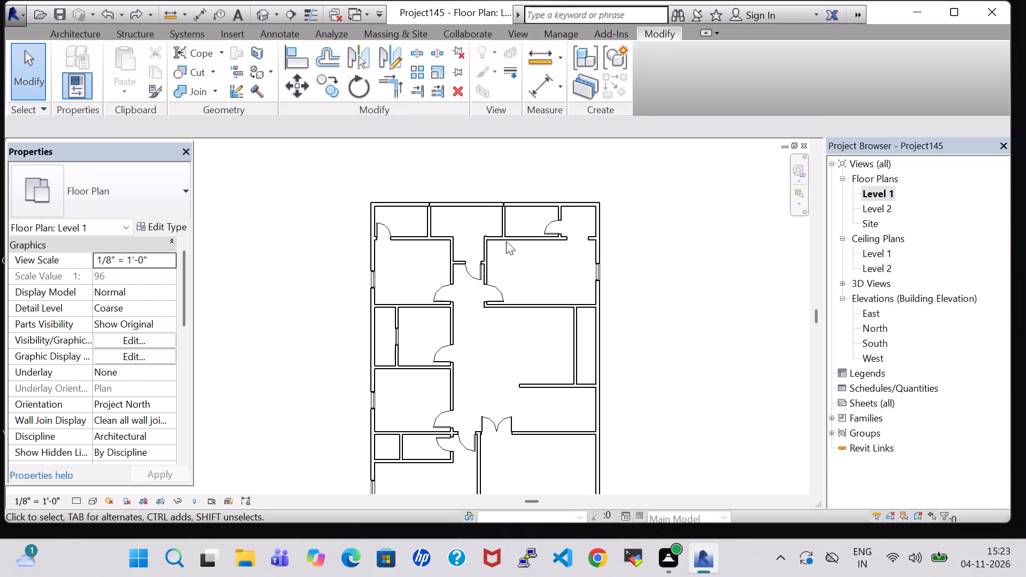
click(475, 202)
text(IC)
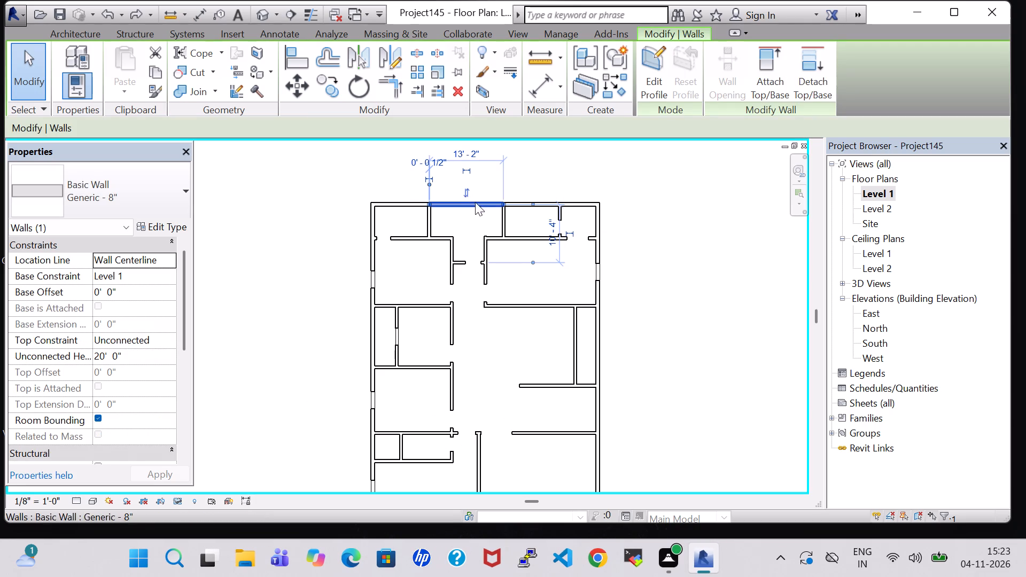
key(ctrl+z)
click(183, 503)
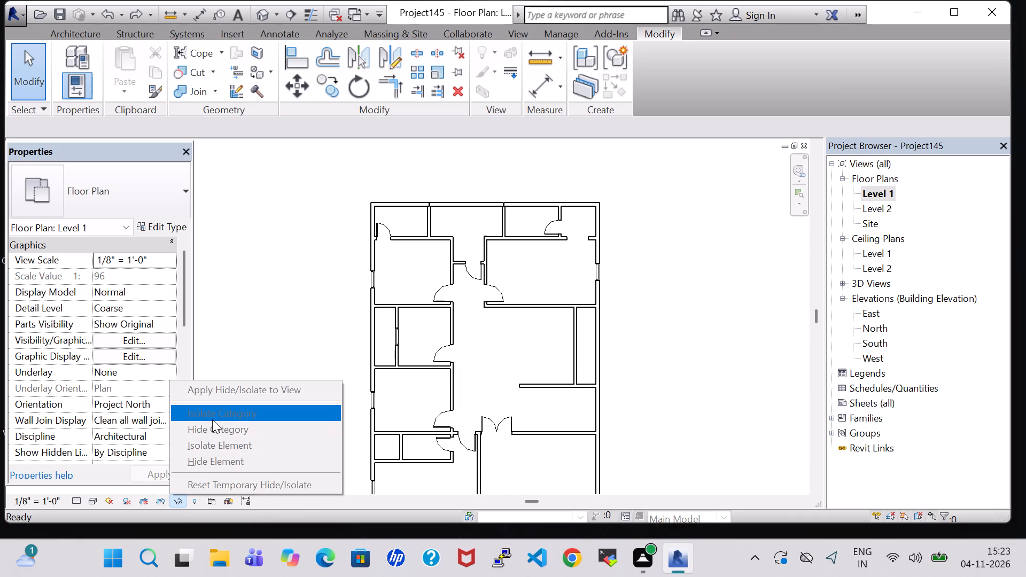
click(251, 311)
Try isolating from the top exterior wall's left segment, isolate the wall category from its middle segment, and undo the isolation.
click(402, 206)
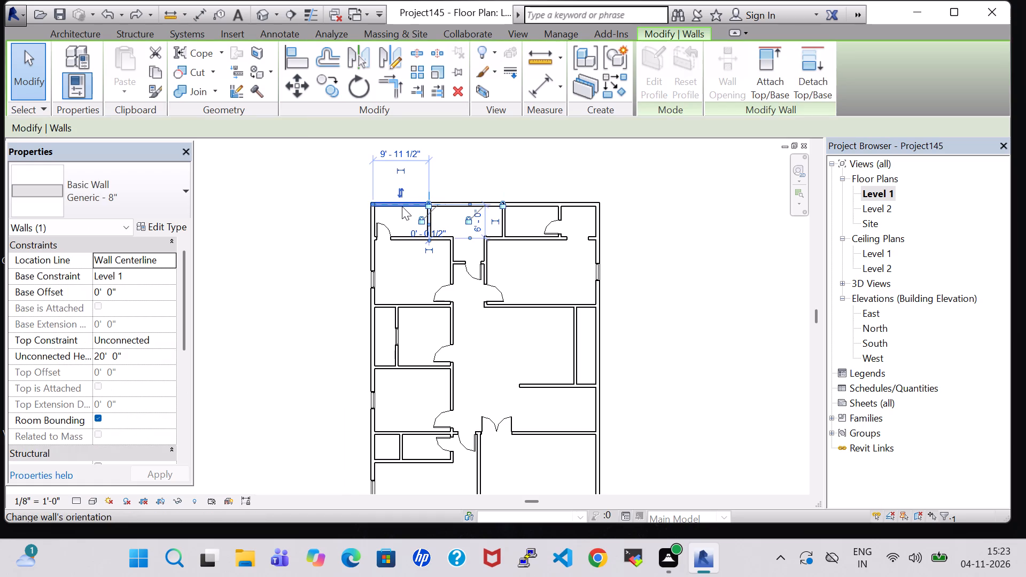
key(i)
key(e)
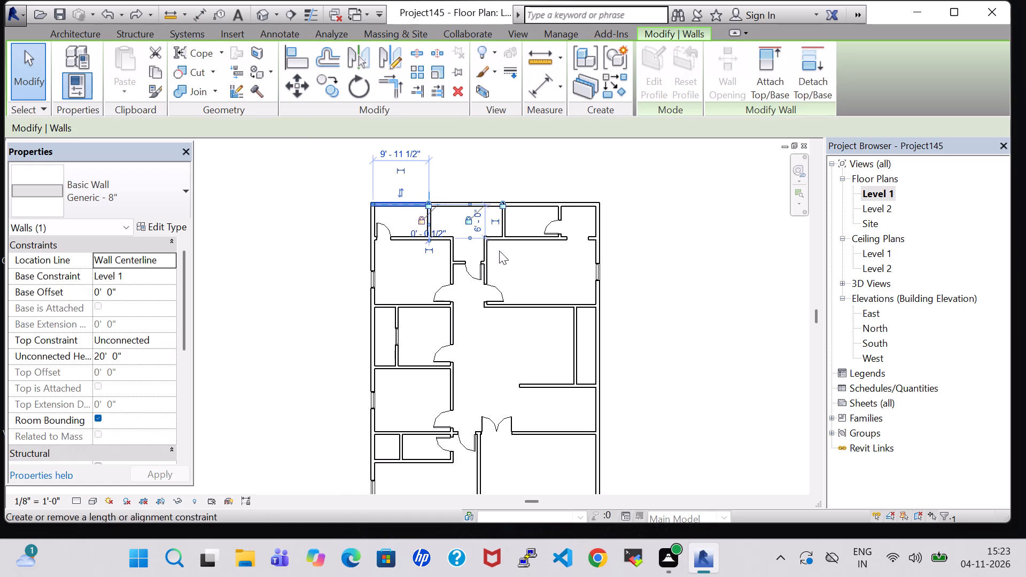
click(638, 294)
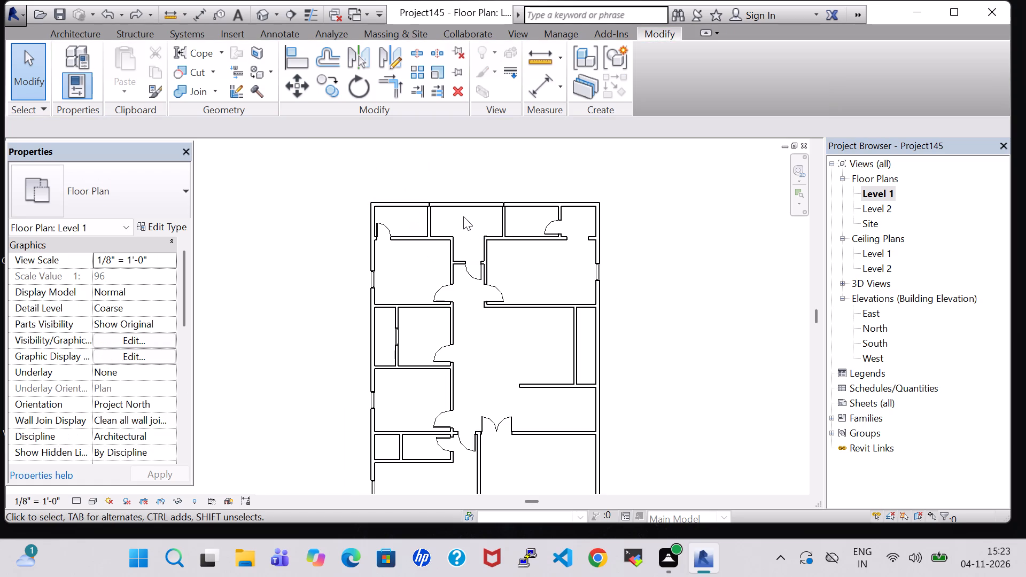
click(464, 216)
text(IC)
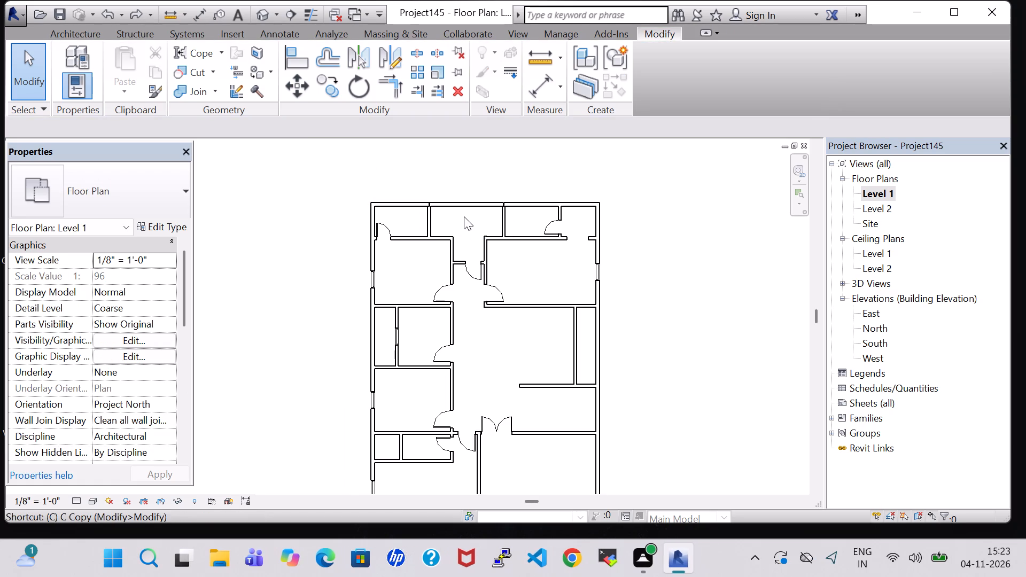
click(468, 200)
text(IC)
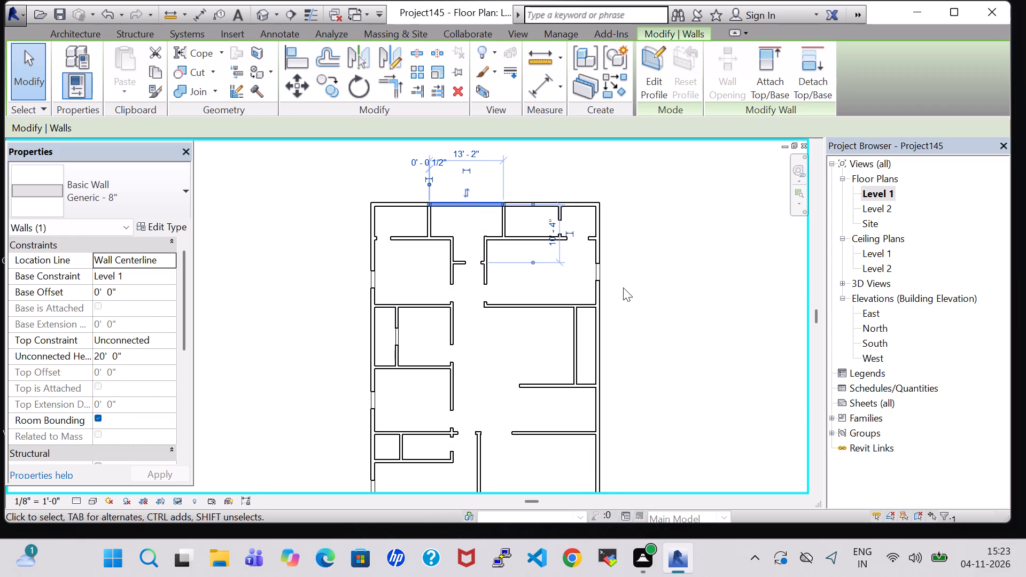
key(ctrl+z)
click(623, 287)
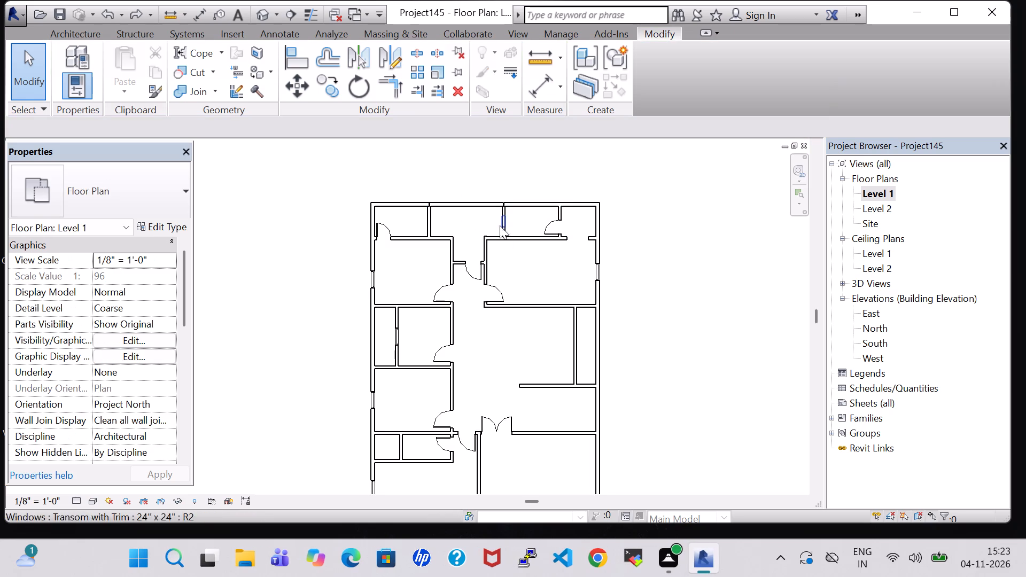
Set the sample height to 10' 0" in the structure of the Generic - 8" type of the top exterior wall's middle segment.
click(478, 209)
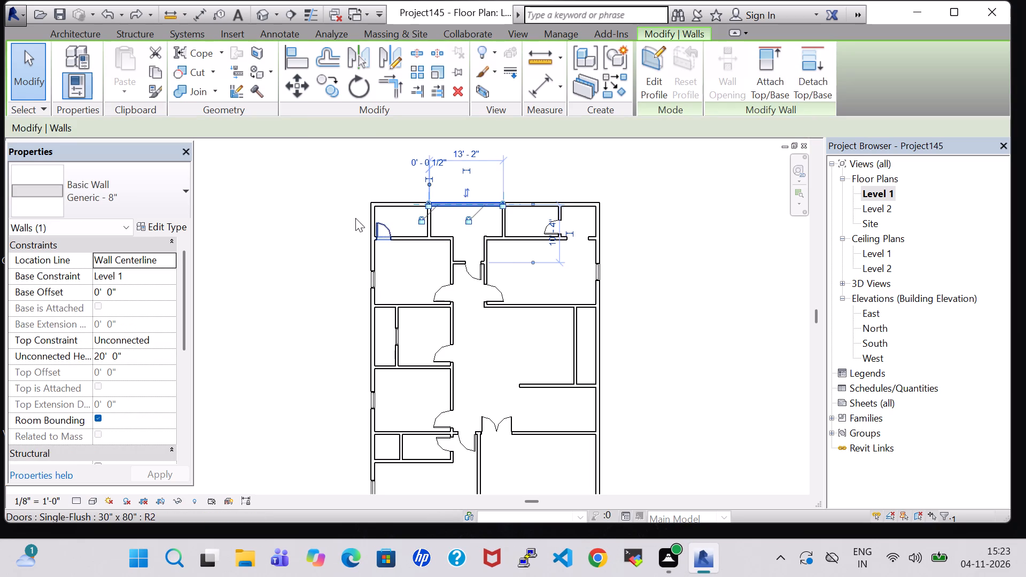
click(102, 361)
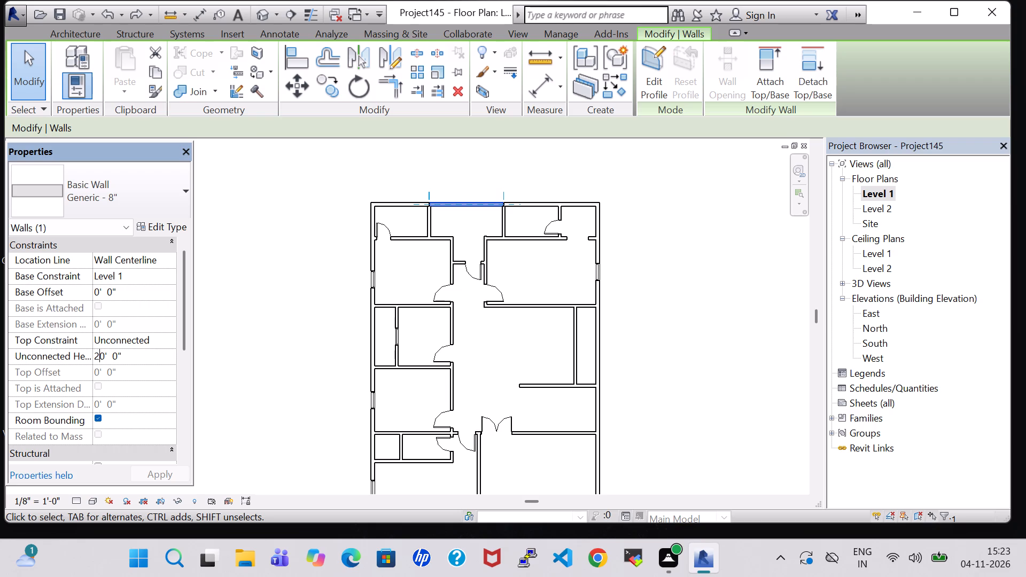
click(152, 222)
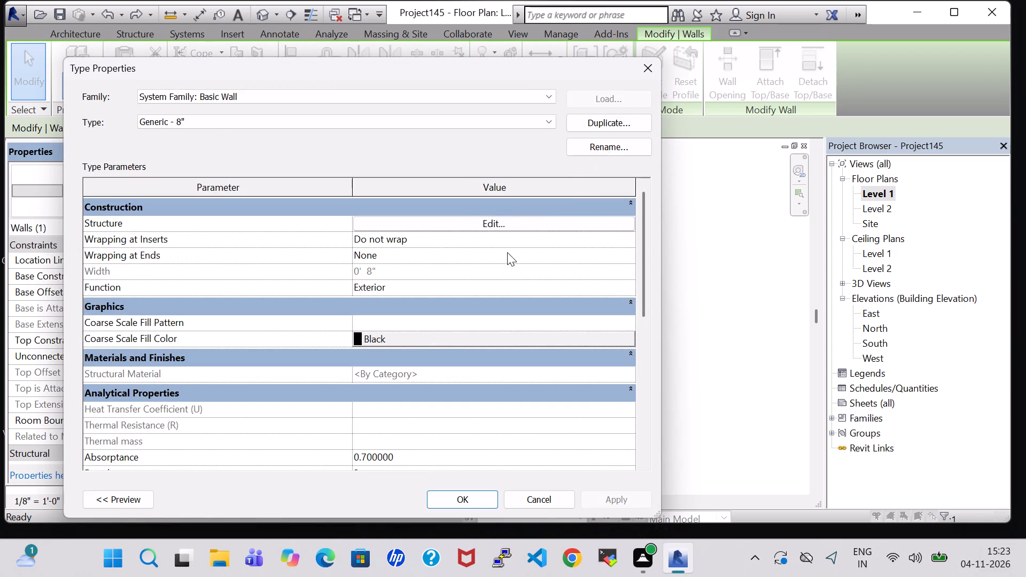
click(498, 219)
click(586, 117)
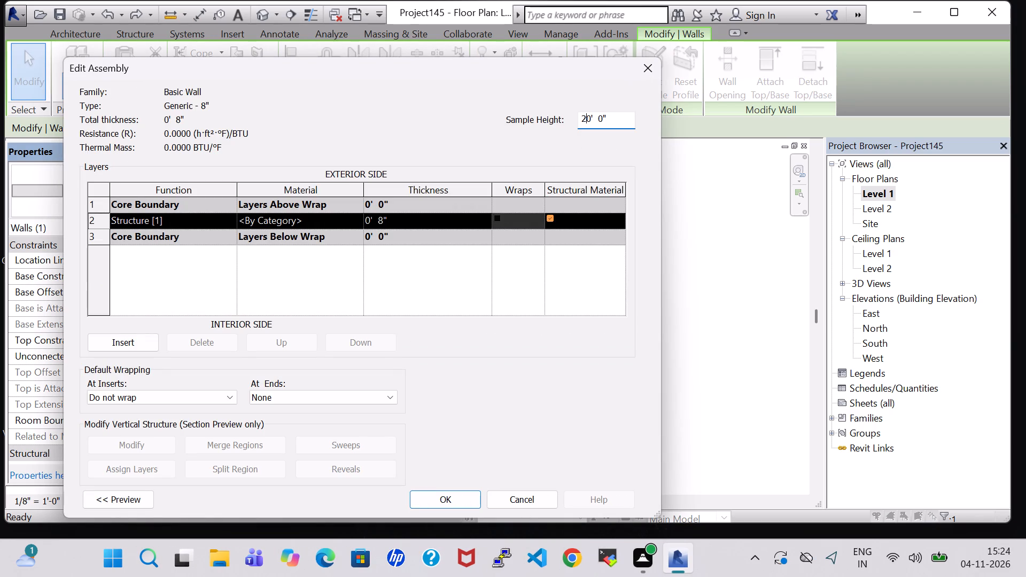
key(BackSpace)
key(1)
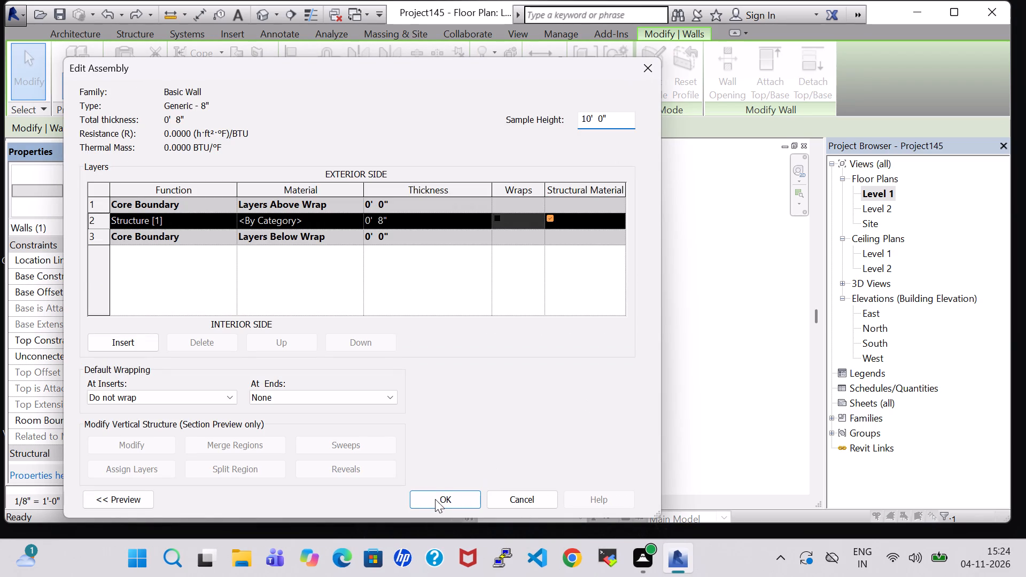
click(433, 499)
click(446, 501)
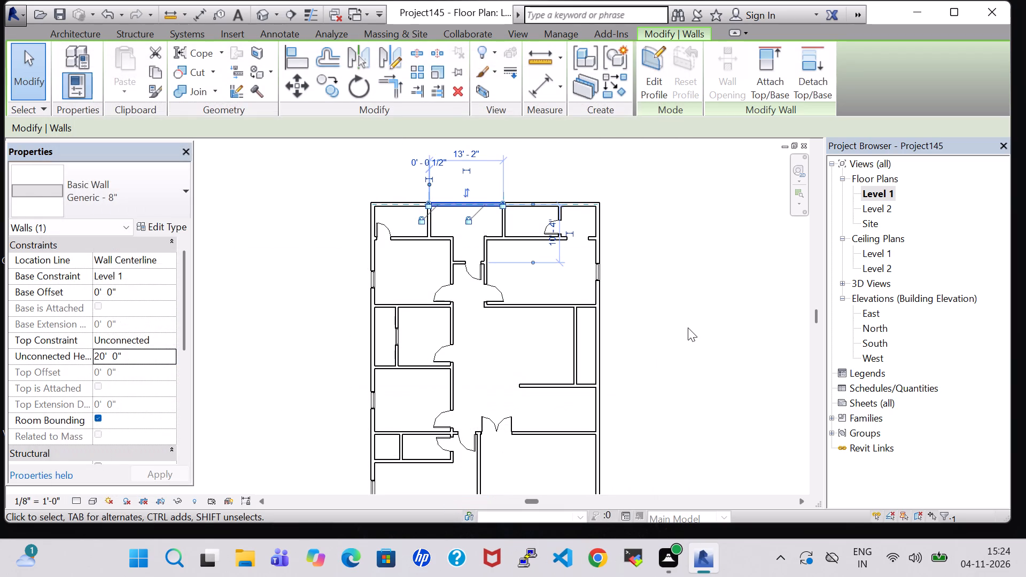
click(688, 328)
Set the unconnected height of the top exterior wall's middle segment to 10' 0".
click(458, 197)
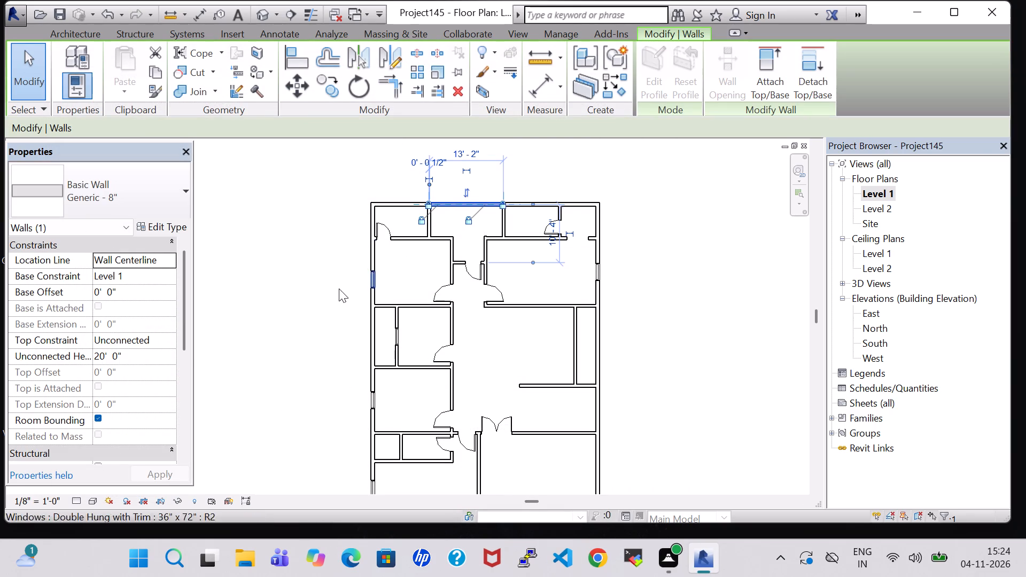
click(101, 353)
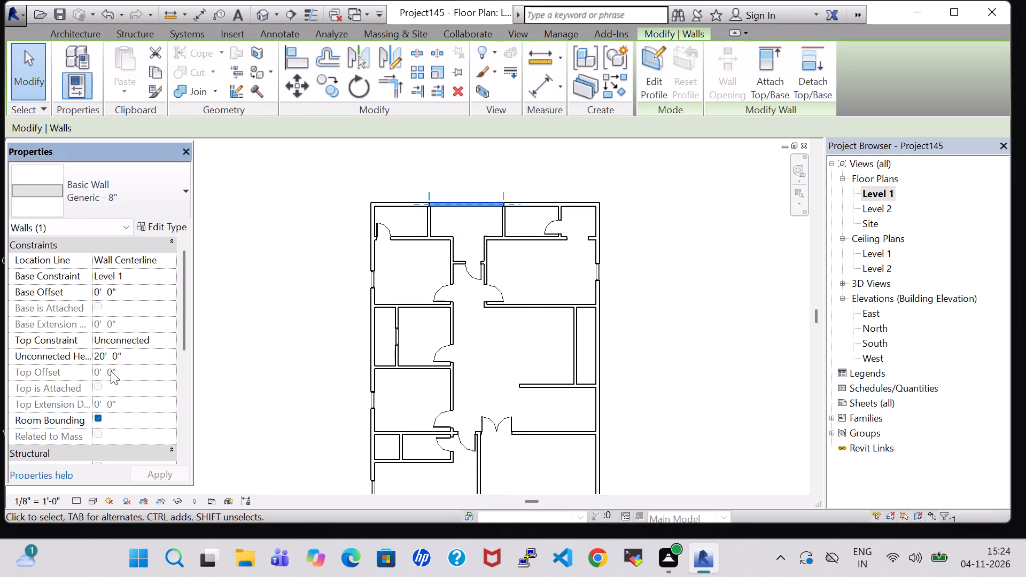
key(BackSpace)
key(1)
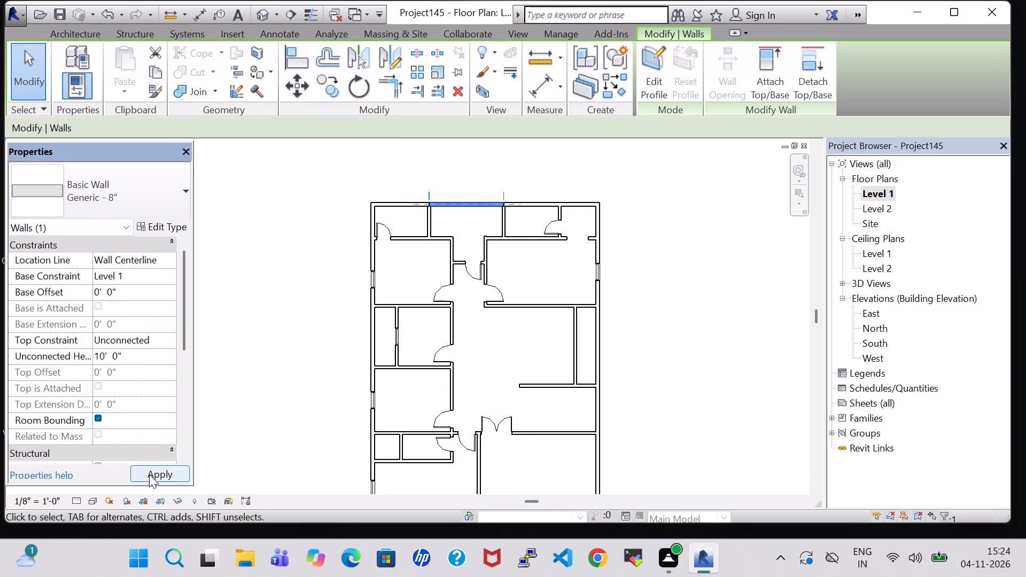
click(149, 474)
click(270, 337)
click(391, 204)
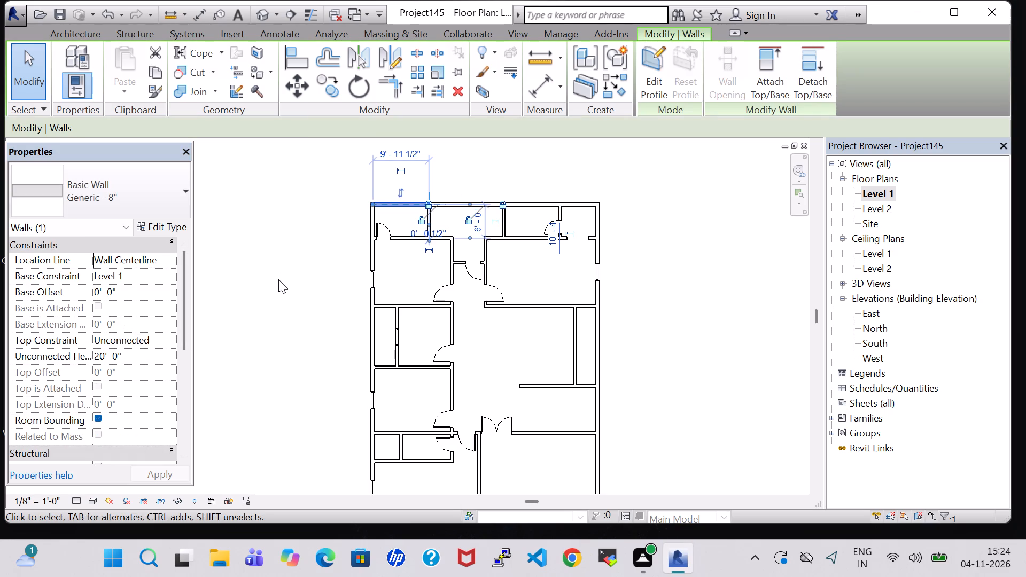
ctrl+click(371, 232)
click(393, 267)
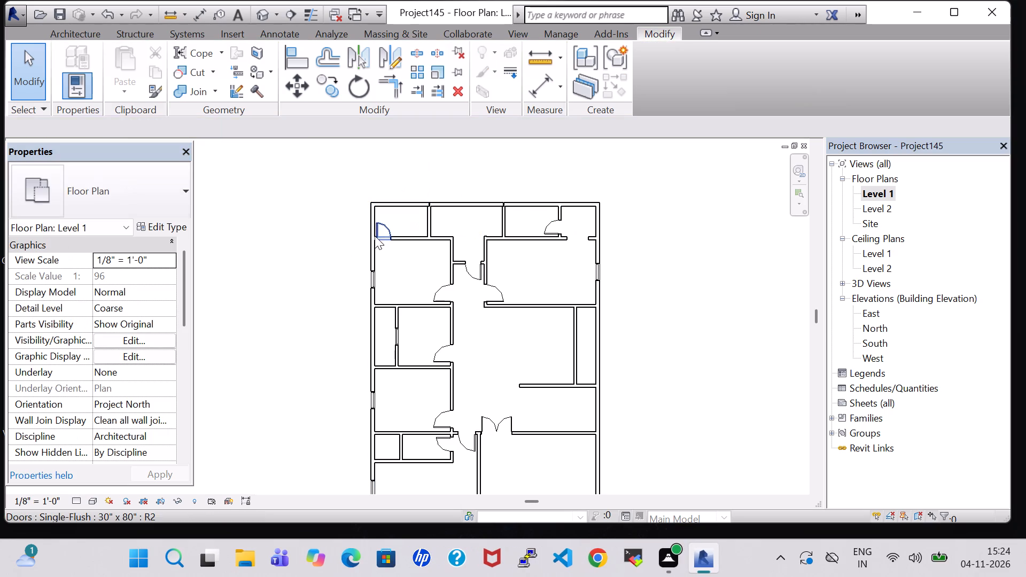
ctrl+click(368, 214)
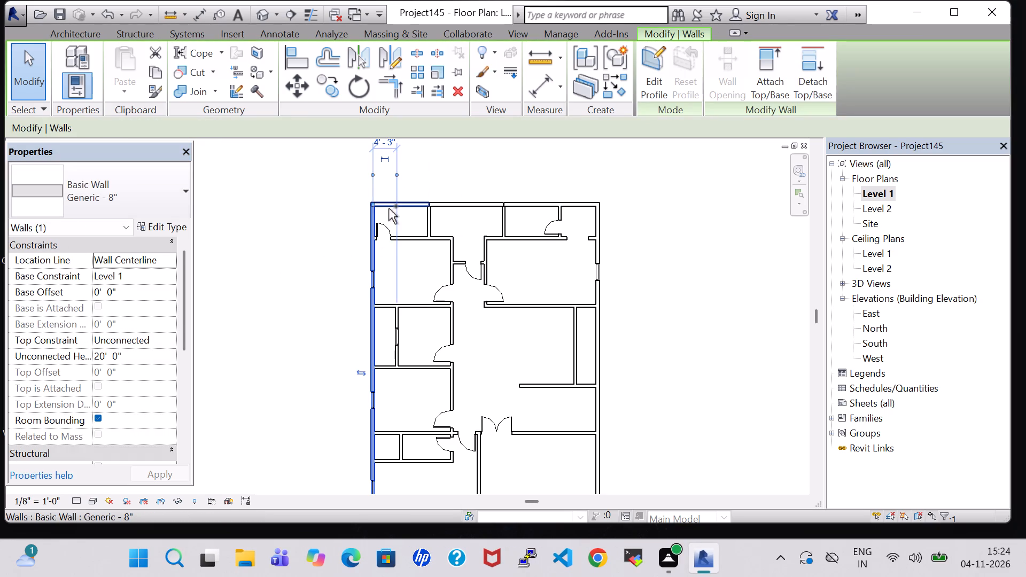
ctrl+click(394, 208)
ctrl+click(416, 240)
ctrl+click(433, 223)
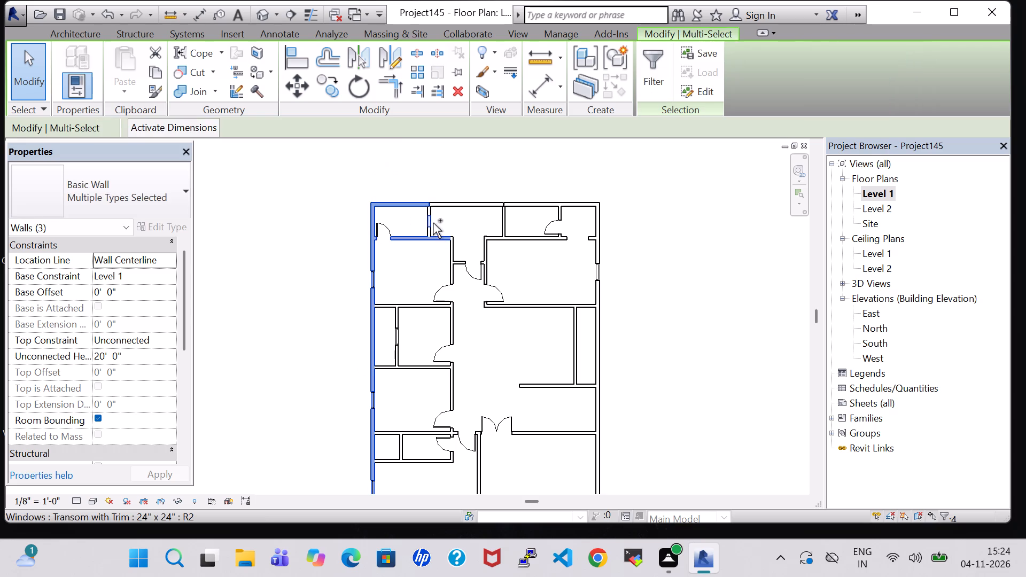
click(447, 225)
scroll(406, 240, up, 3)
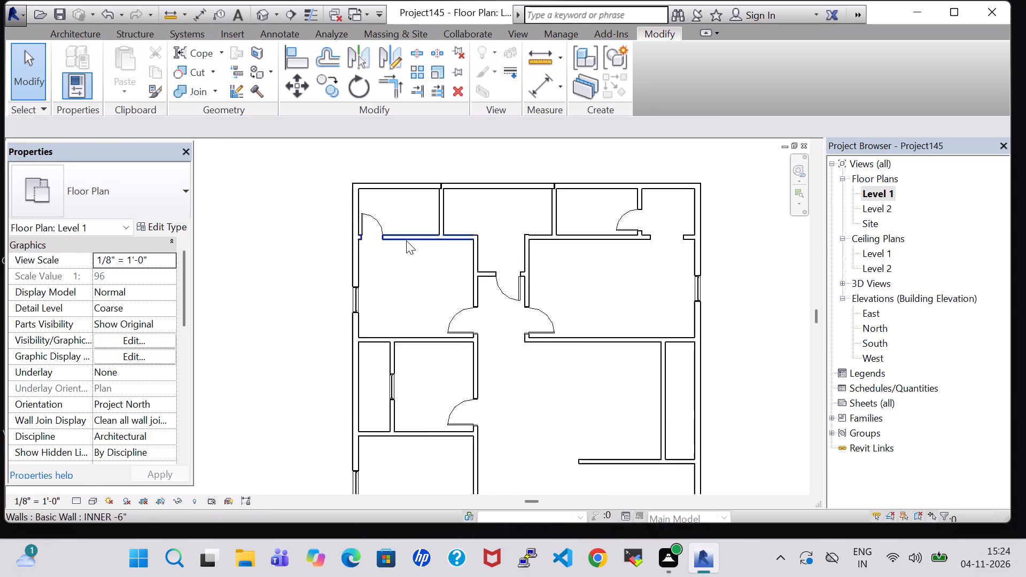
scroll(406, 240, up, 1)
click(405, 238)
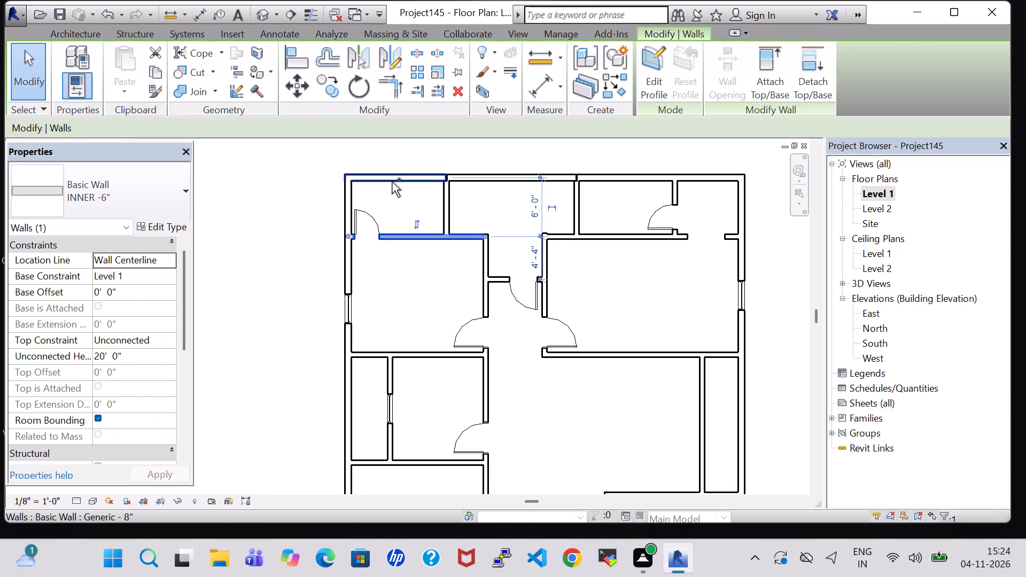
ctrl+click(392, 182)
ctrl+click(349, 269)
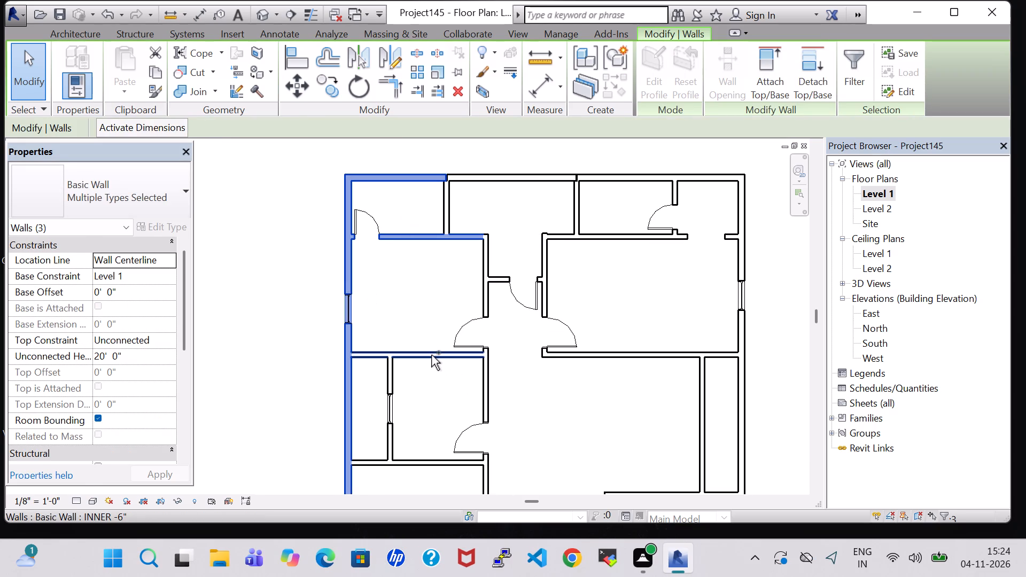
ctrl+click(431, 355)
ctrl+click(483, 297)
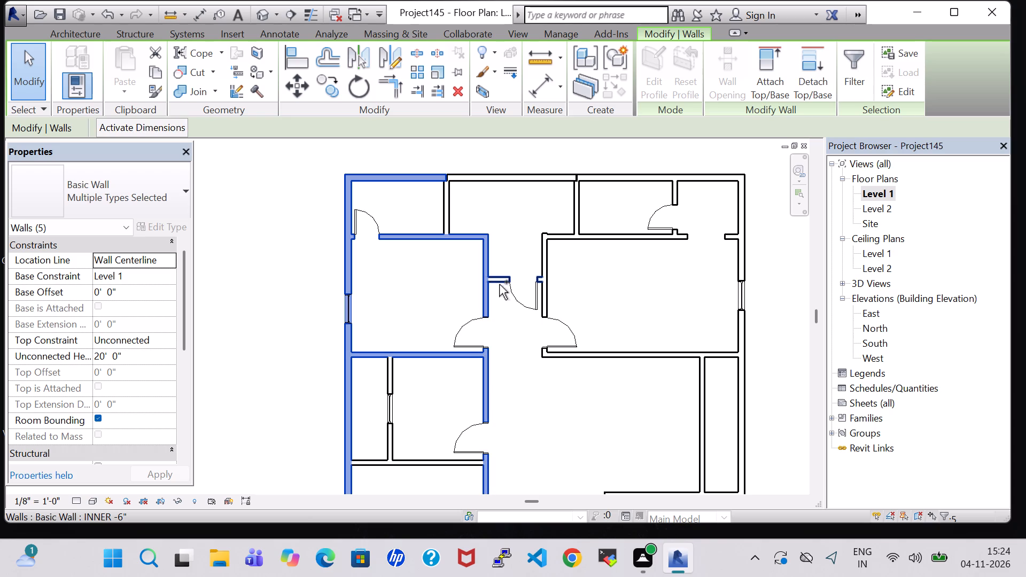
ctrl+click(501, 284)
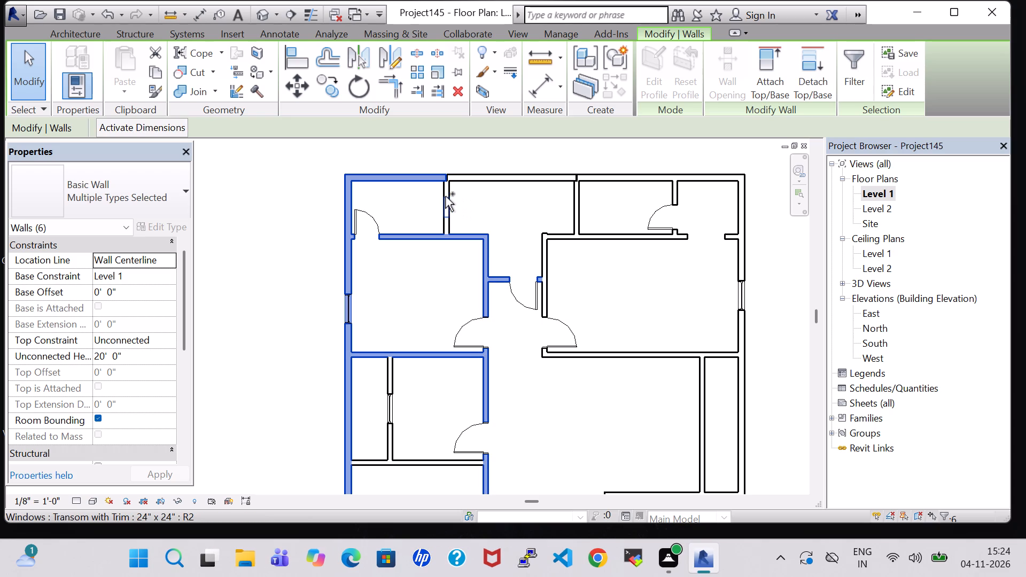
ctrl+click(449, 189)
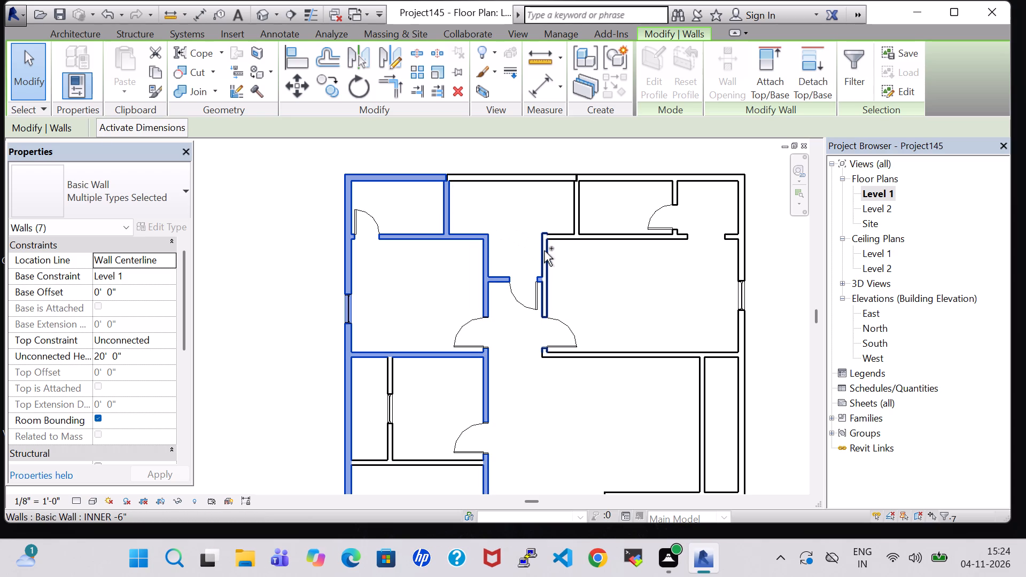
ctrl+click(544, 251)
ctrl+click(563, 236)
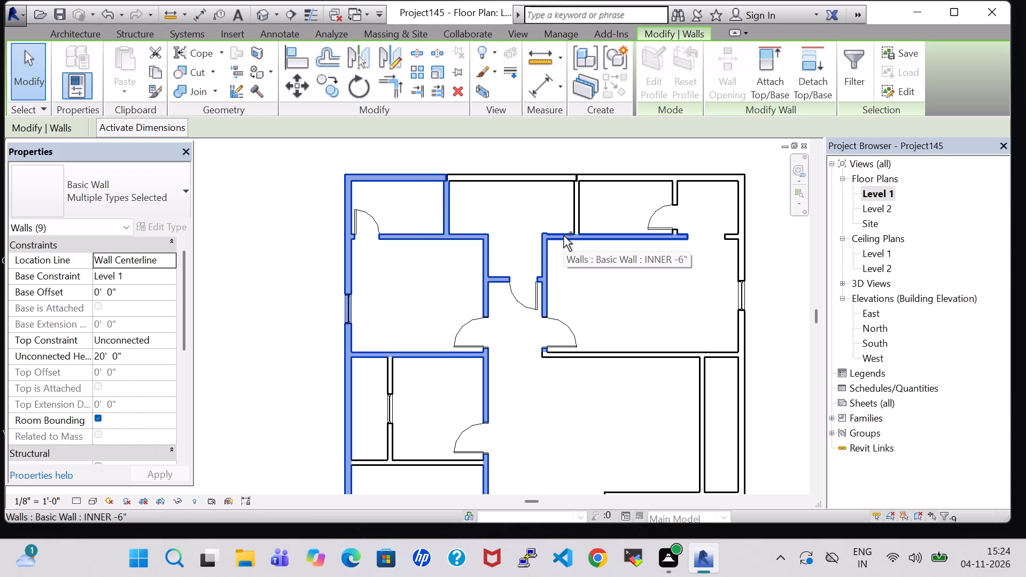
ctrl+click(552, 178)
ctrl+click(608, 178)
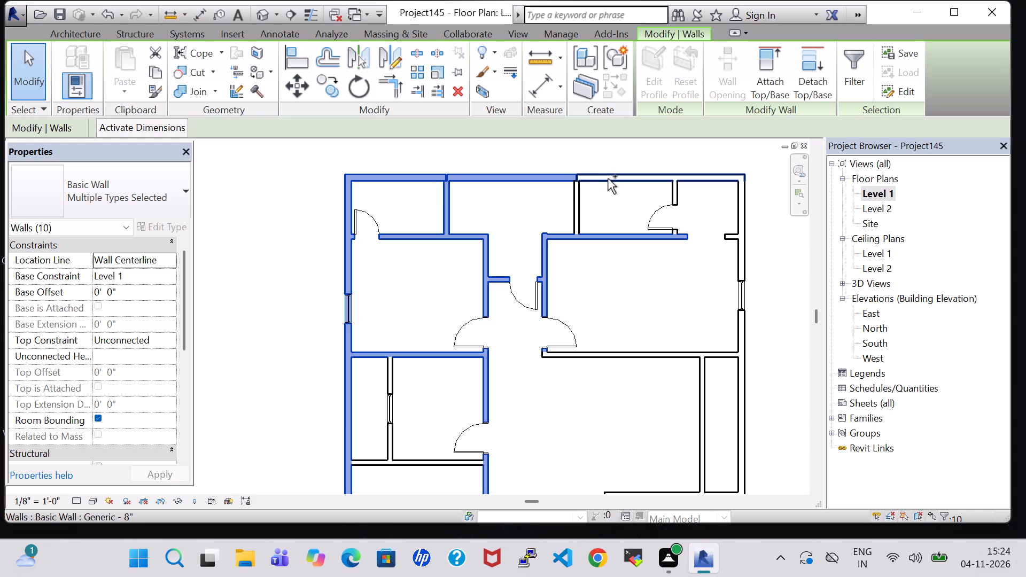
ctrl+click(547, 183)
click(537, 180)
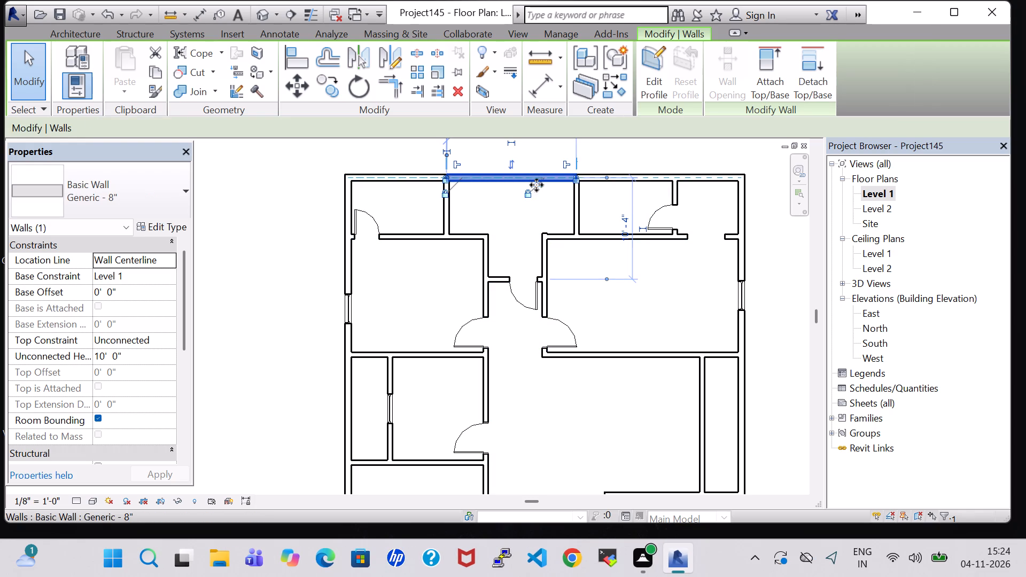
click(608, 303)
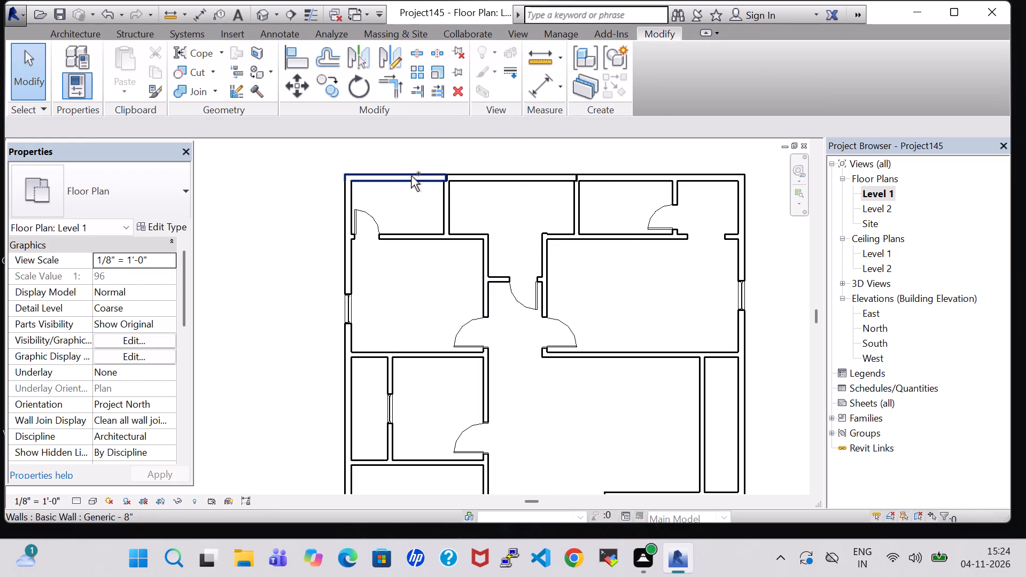
Set the unconnected height of all exterior and interior Level 1 walls, except the top exterior wall's middle segment, to 10' 0".
ctrl+click(411, 176)
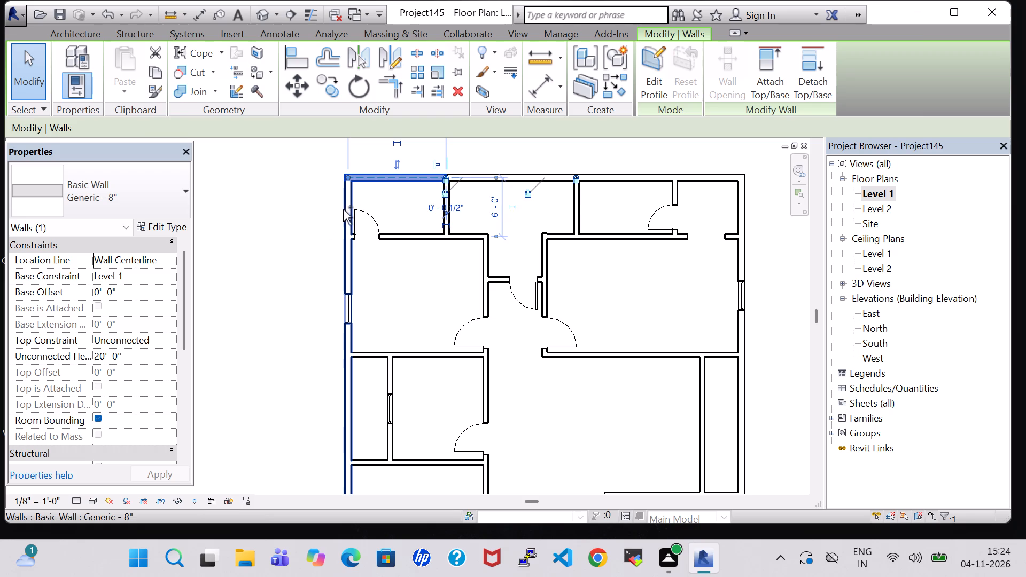
ctrl+click(344, 209)
ctrl+click(409, 237)
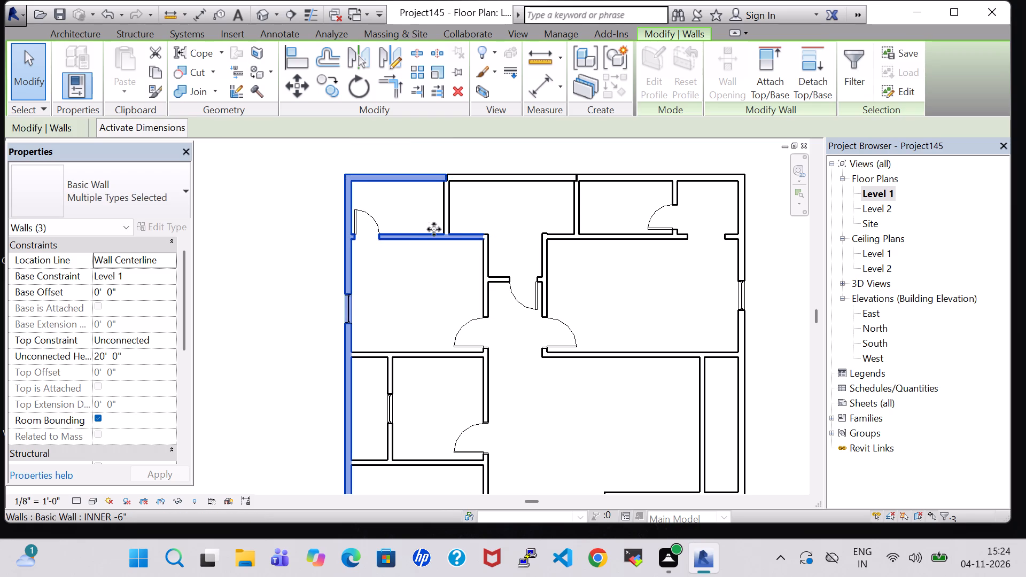
ctrl+click(448, 226)
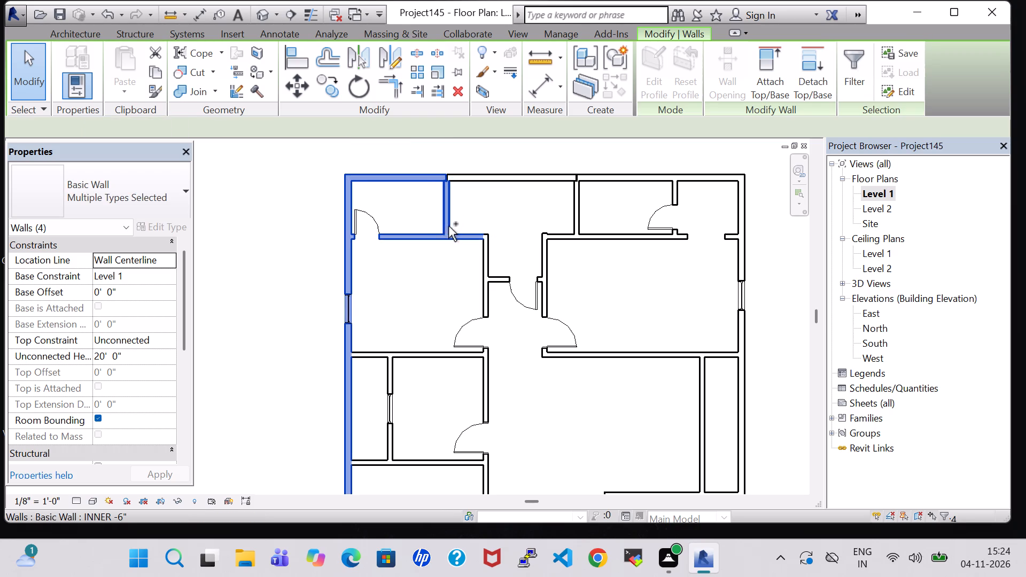
ctrl+click(482, 290)
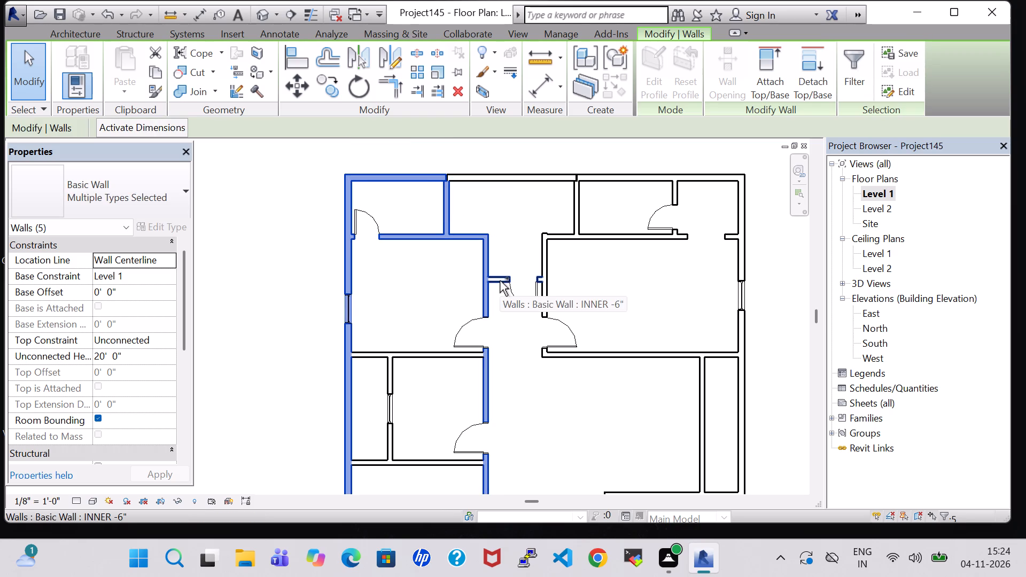
ctrl+click(500, 280)
ctrl+click(556, 239)
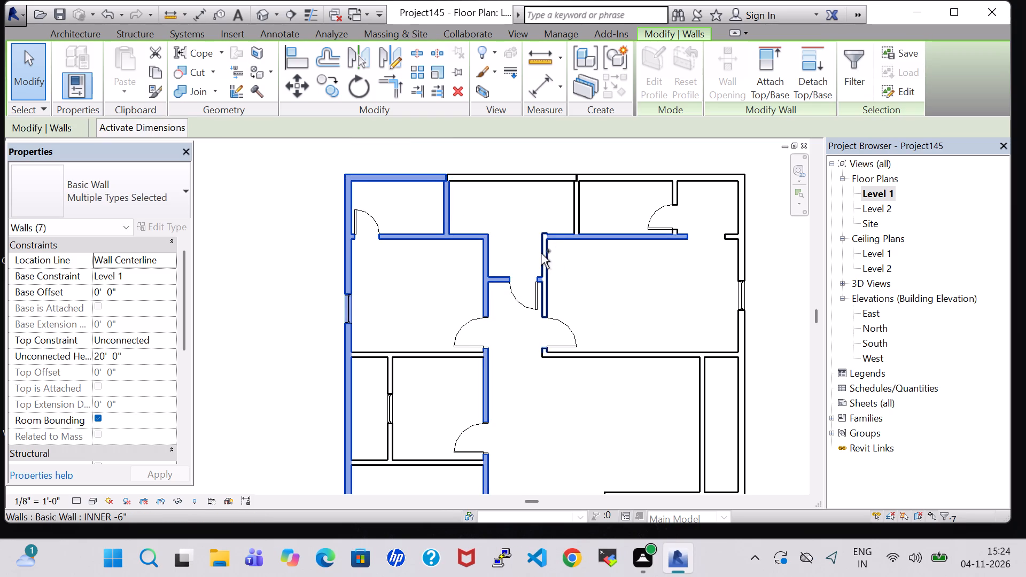
ctrl+click(541, 253)
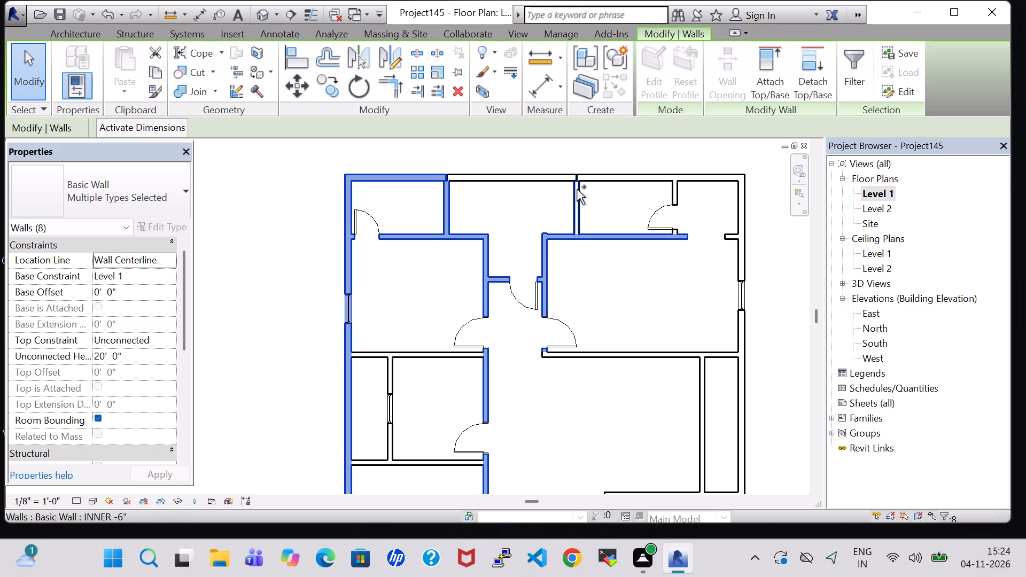
ctrl+click(577, 189)
ctrl+click(610, 173)
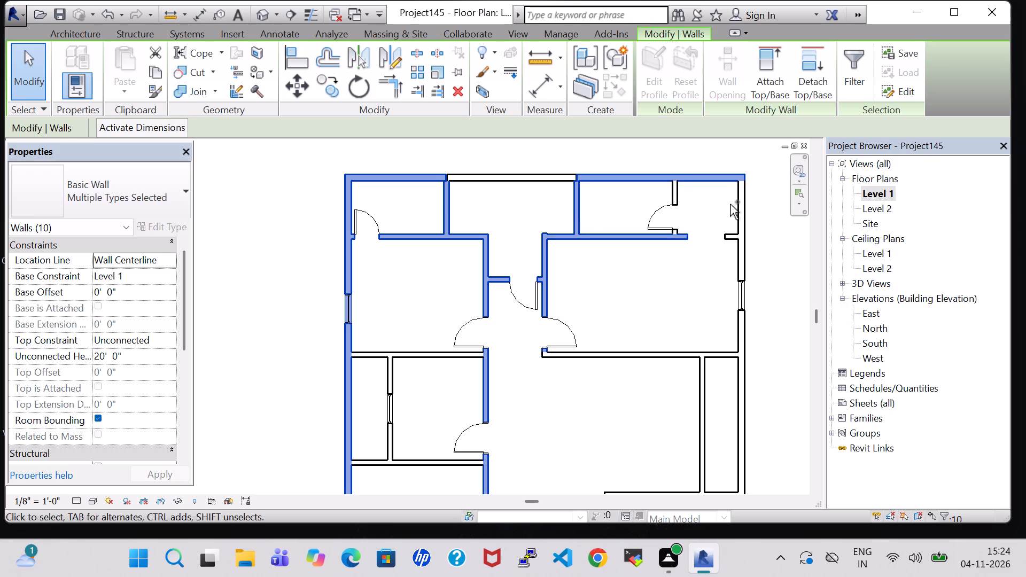
ctrl+click(738, 209)
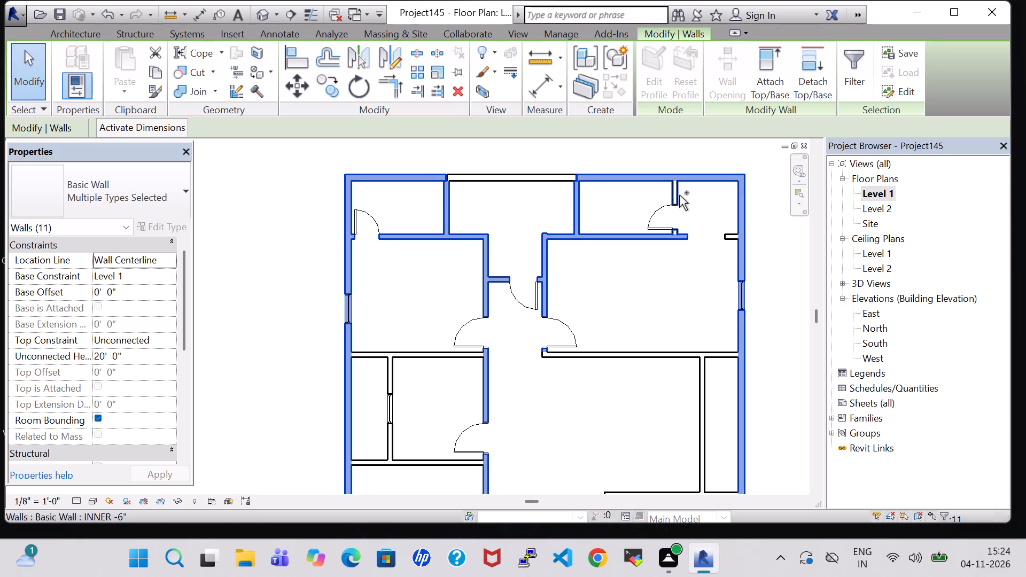
ctrl+click(679, 195)
ctrl+click(727, 236)
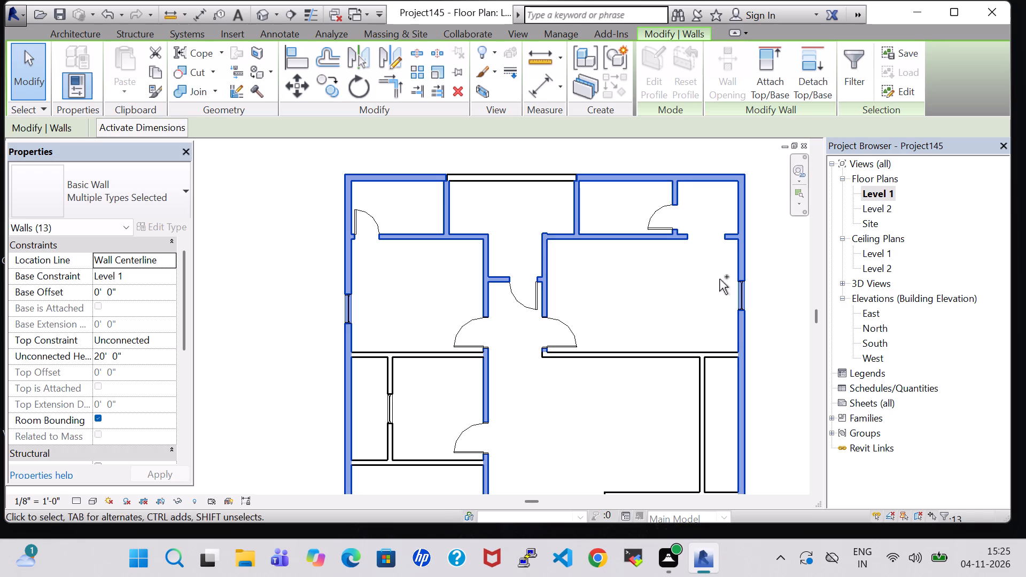
ctrl+click(710, 352)
ctrl+click(707, 391)
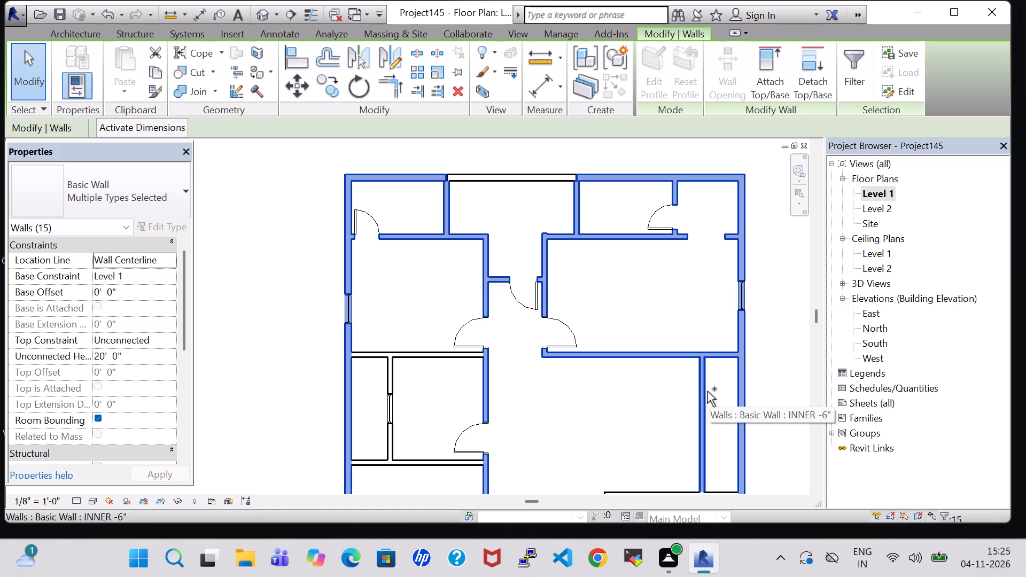
middle_drag(655, 408, 663, 228)
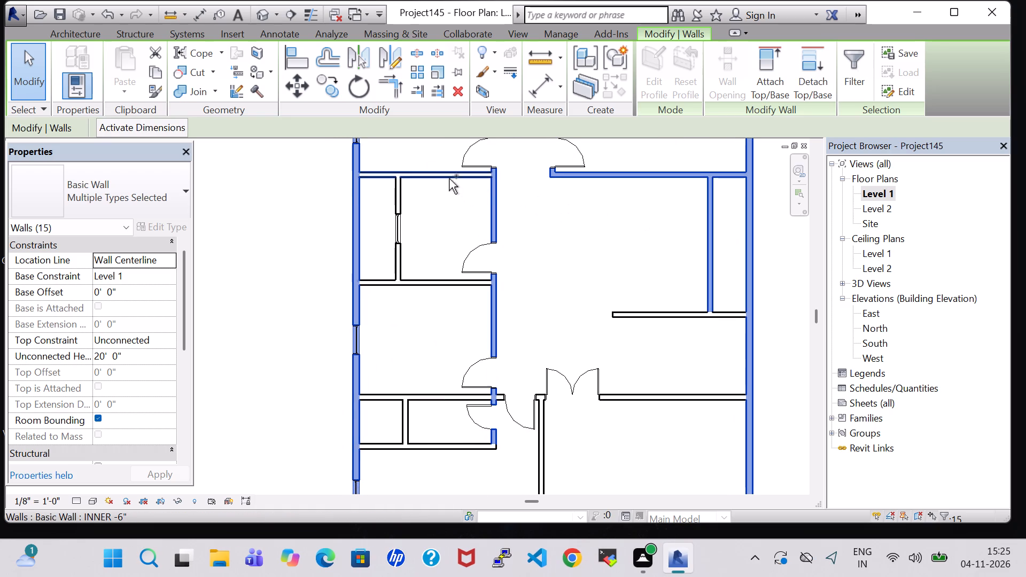
ctrl+click(445, 176)
ctrl+click(395, 200)
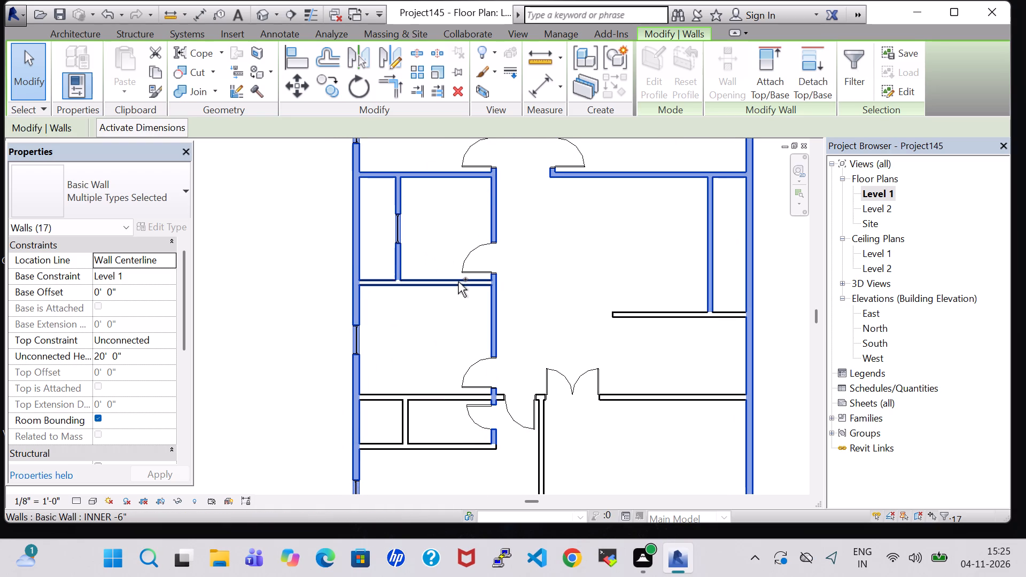
ctrl+click(457, 282)
ctrl+click(667, 317)
middle_drag(656, 371, 657, 332)
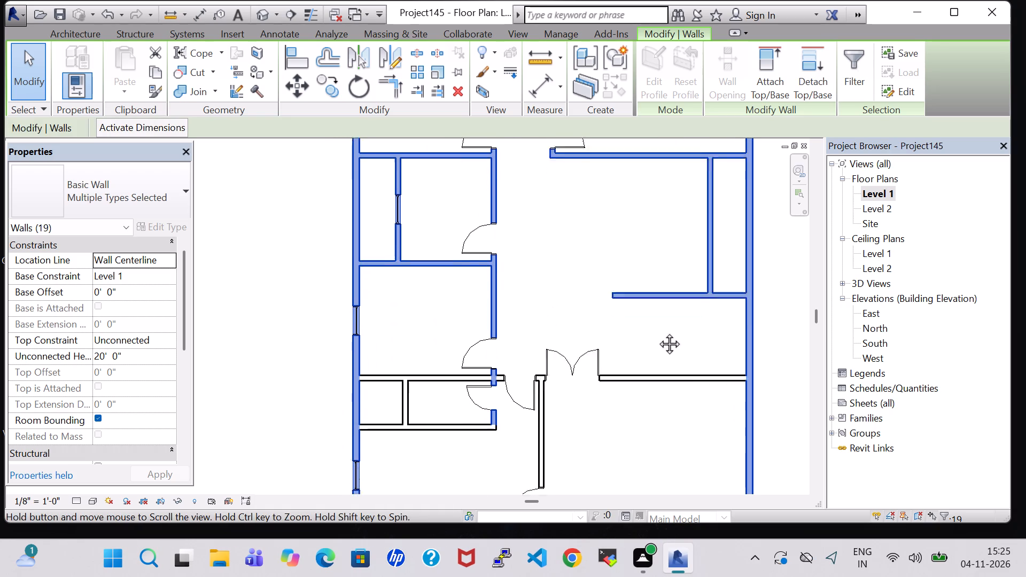
middle_drag(657, 332, 670, 246)
ctrl+click(451, 275)
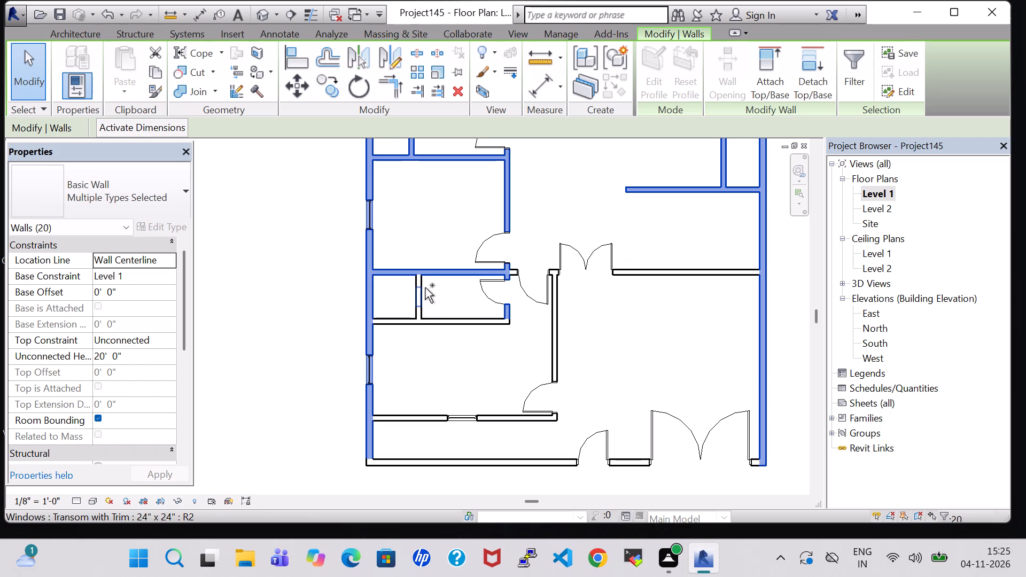
ctrl+click(418, 320)
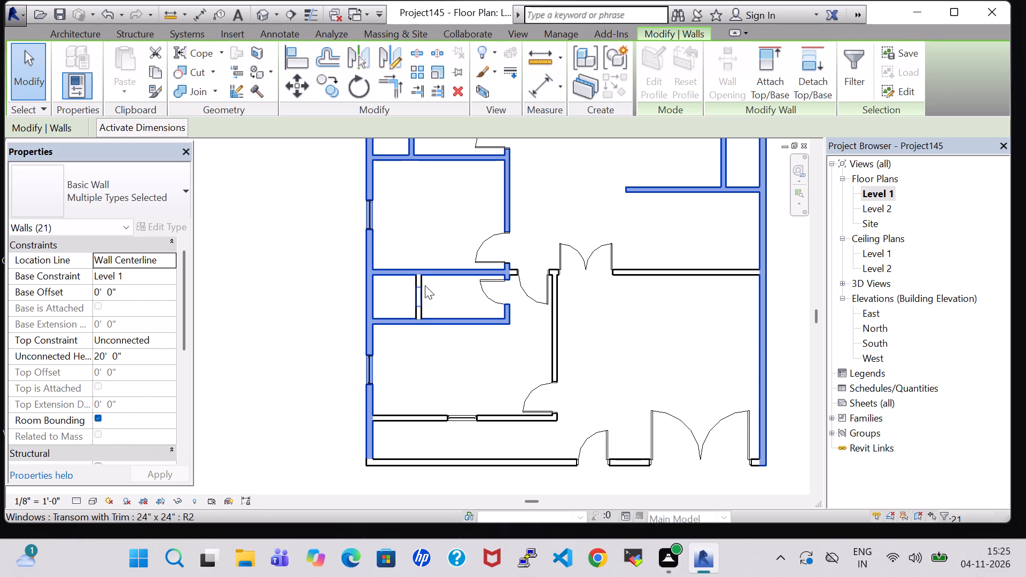
scroll(425, 285, up, 6)
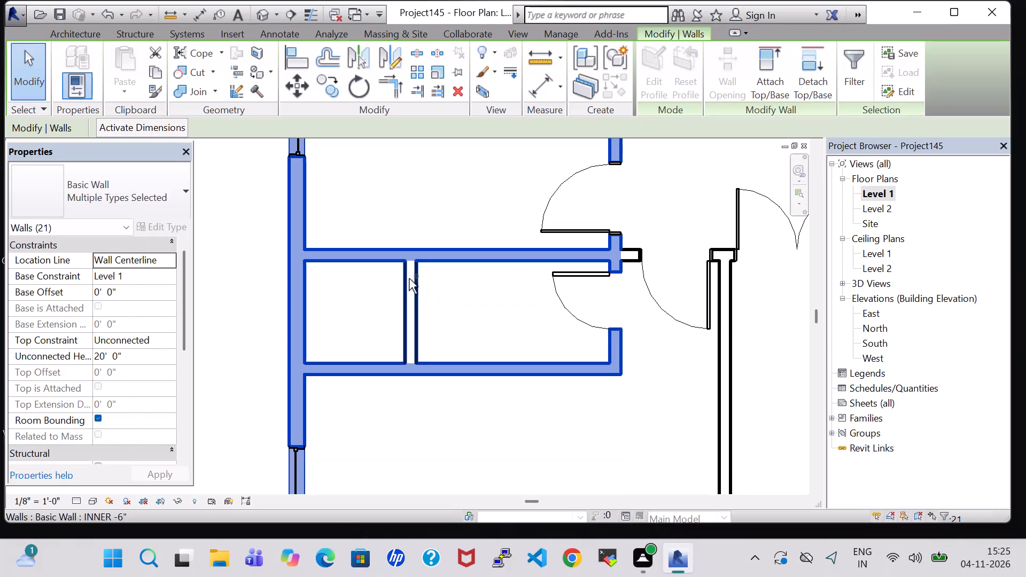
ctrl+click(406, 276)
scroll(468, 301, down, 2)
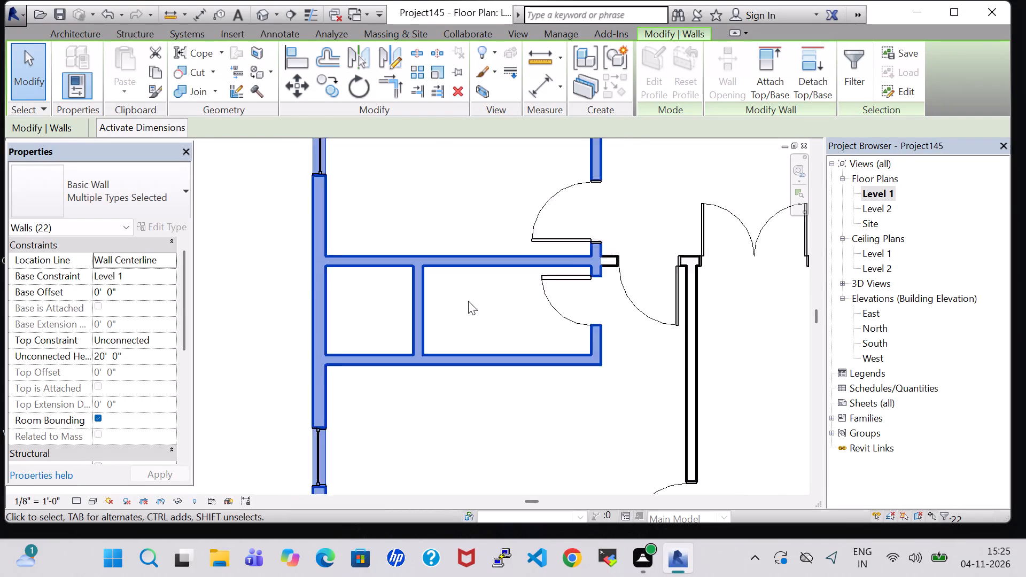
scroll(468, 301, down, 3)
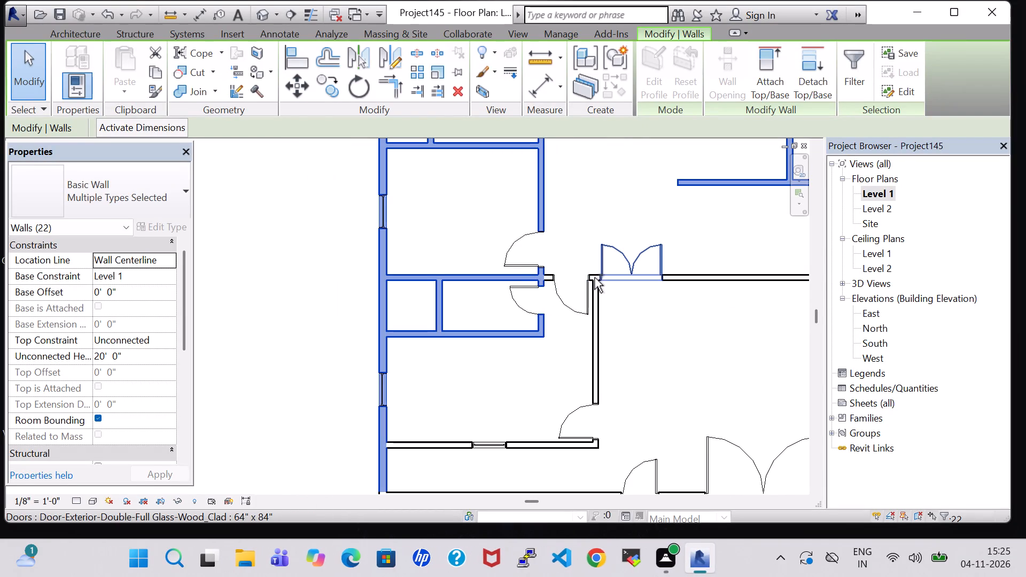
ctrl+click(599, 314)
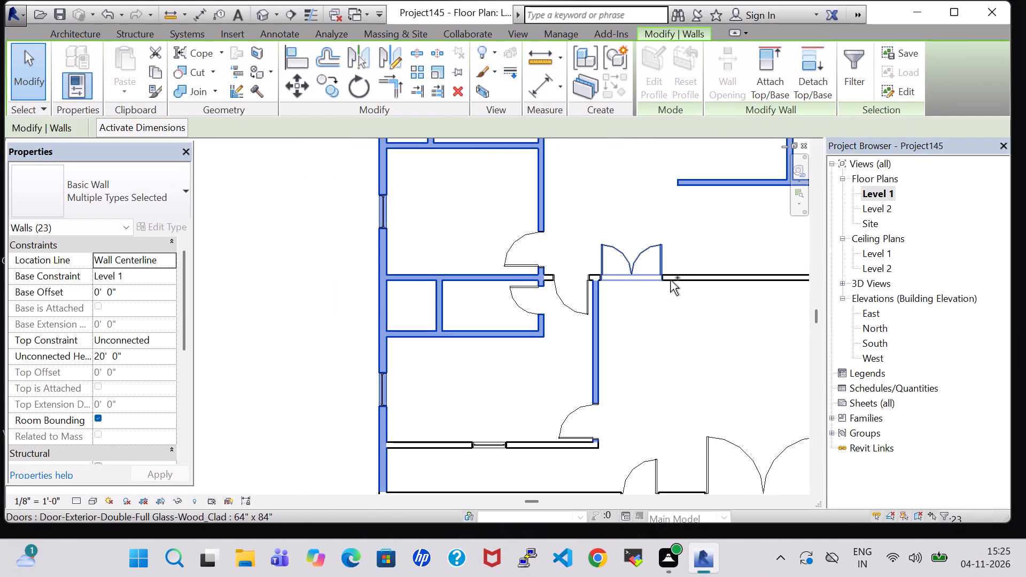
ctrl+click(694, 275)
scroll(683, 319, down, 5)
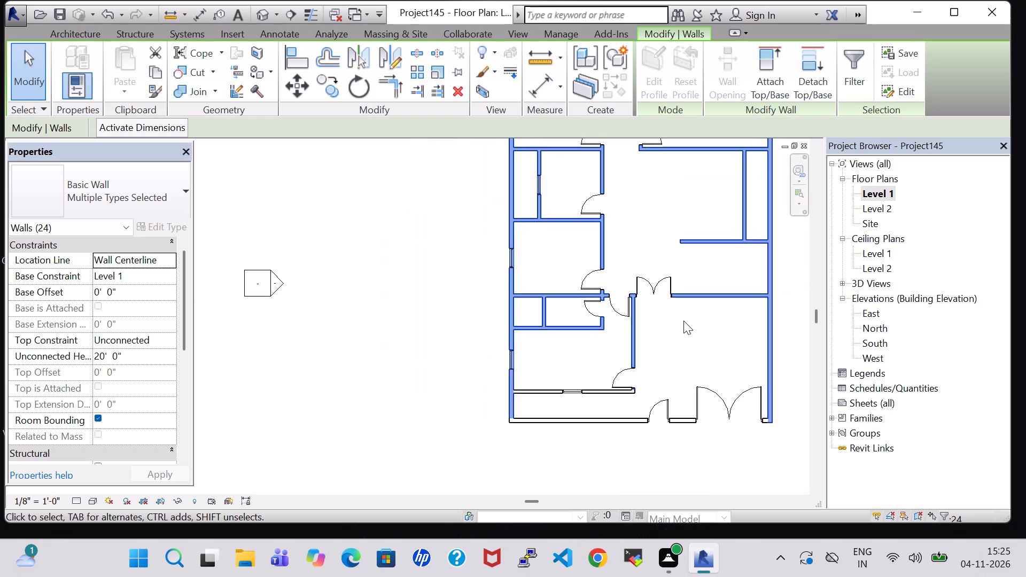
middle_drag(683, 321, 654, 298)
ctrl+click(533, 360)
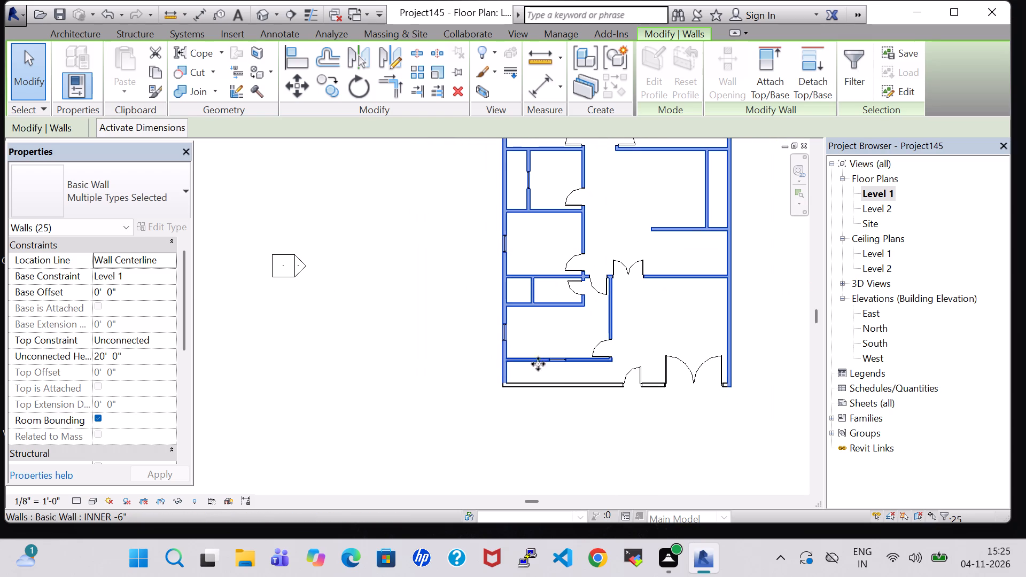
ctrl+click(547, 381)
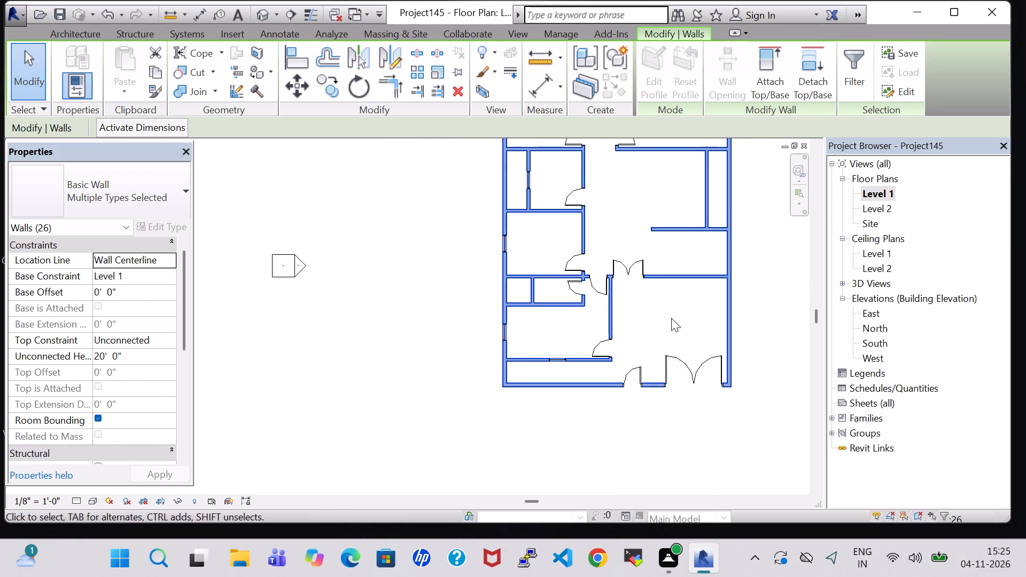
middle_drag(671, 318, 666, 365)
scroll(673, 330, up, 1)
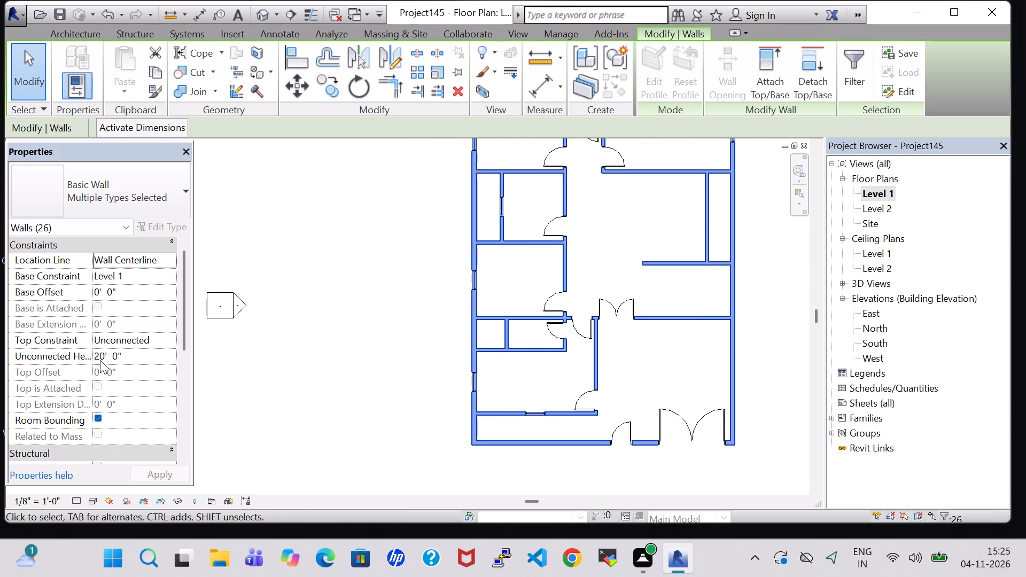
click(100, 360)
key(BackSpace)
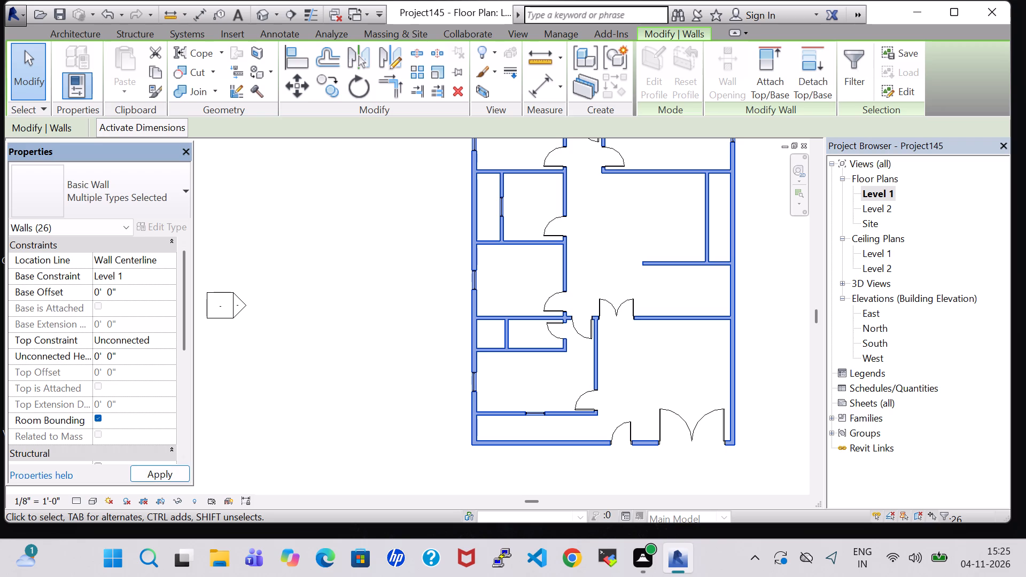
key(1)
click(166, 469)
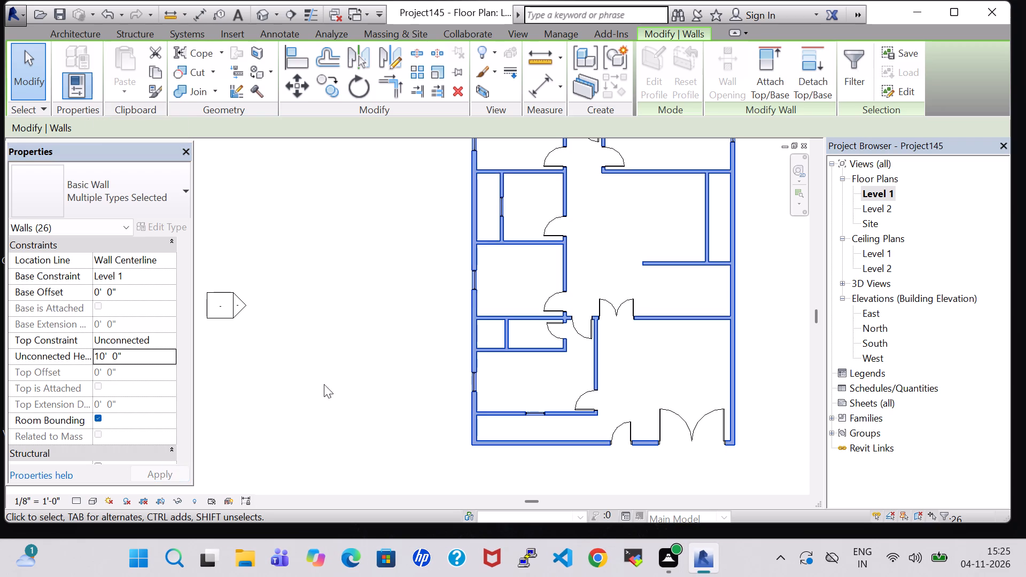
click(413, 319)
Examine the wall heights around the whole building in the 3D view.
scroll(400, 302, down, 1)
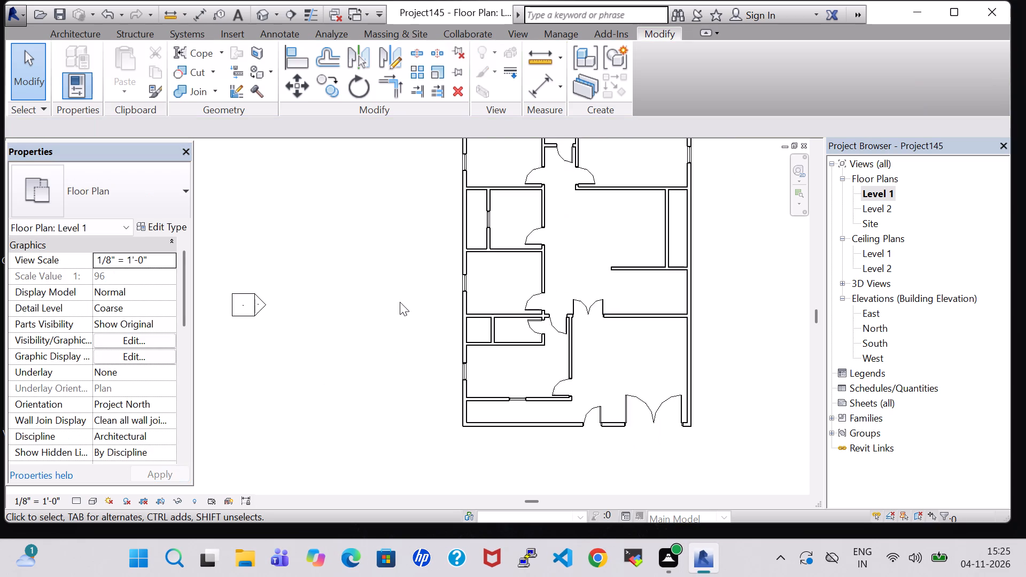
scroll(400, 302, down, 2)
middle_drag(399, 302, 389, 323)
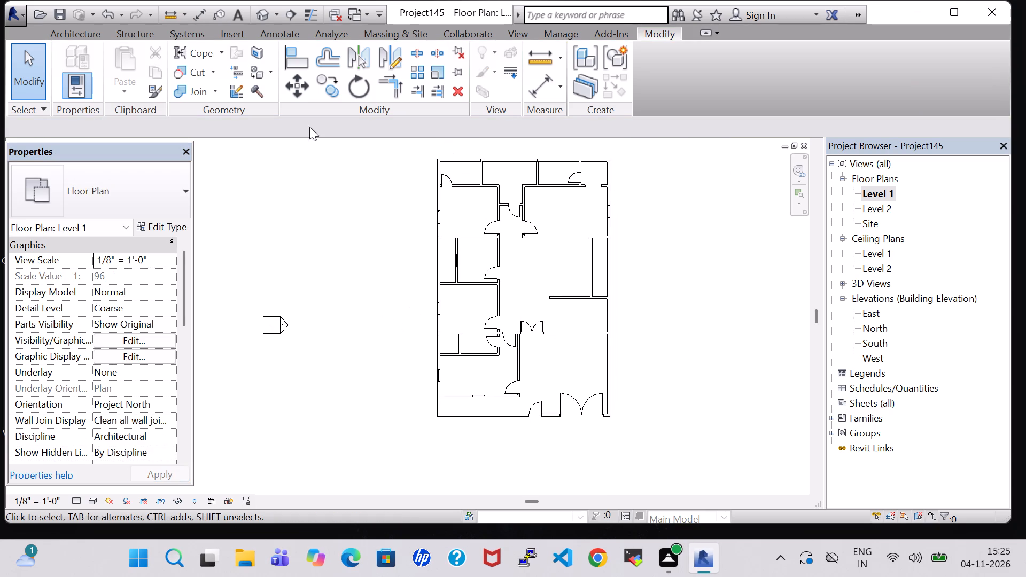
click(258, 18)
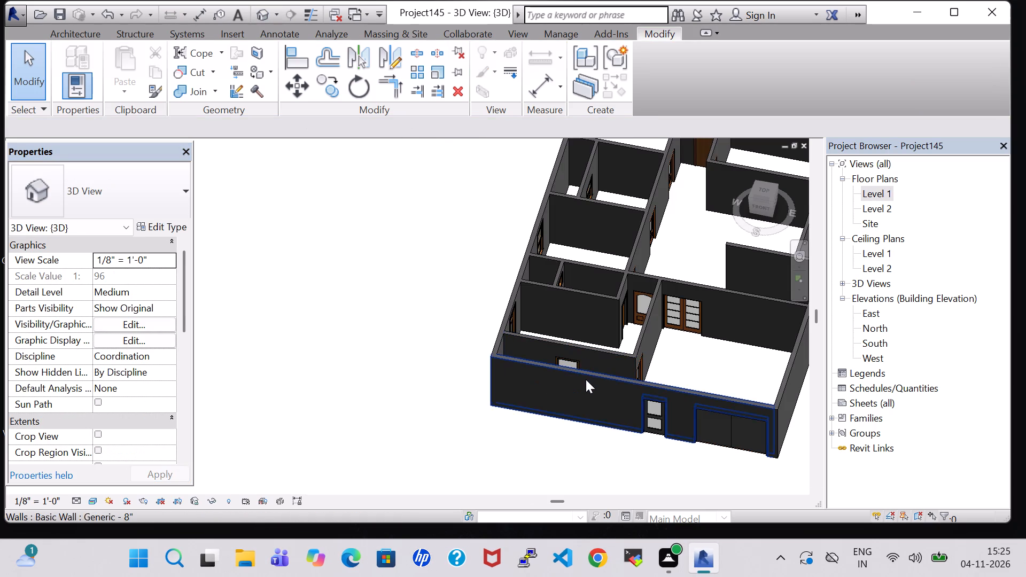
shift+middle_drag(588, 388, 626, 289)
shift+scroll(616, 322, up, 1)
middle_drag(620, 272, 685, 310)
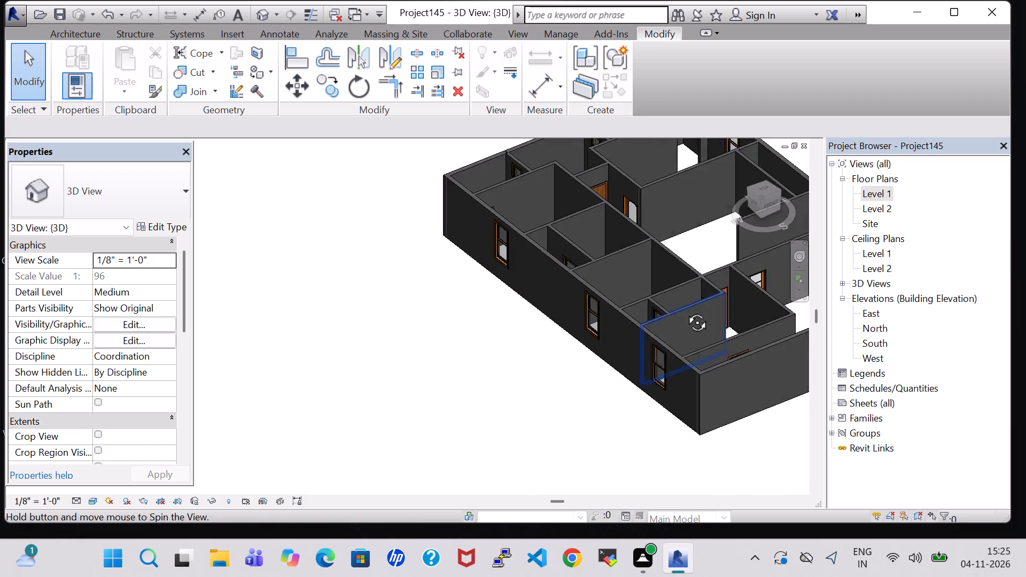
middle_drag(685, 310, 730, 336)
shift+middle_drag(735, 318, 666, 384)
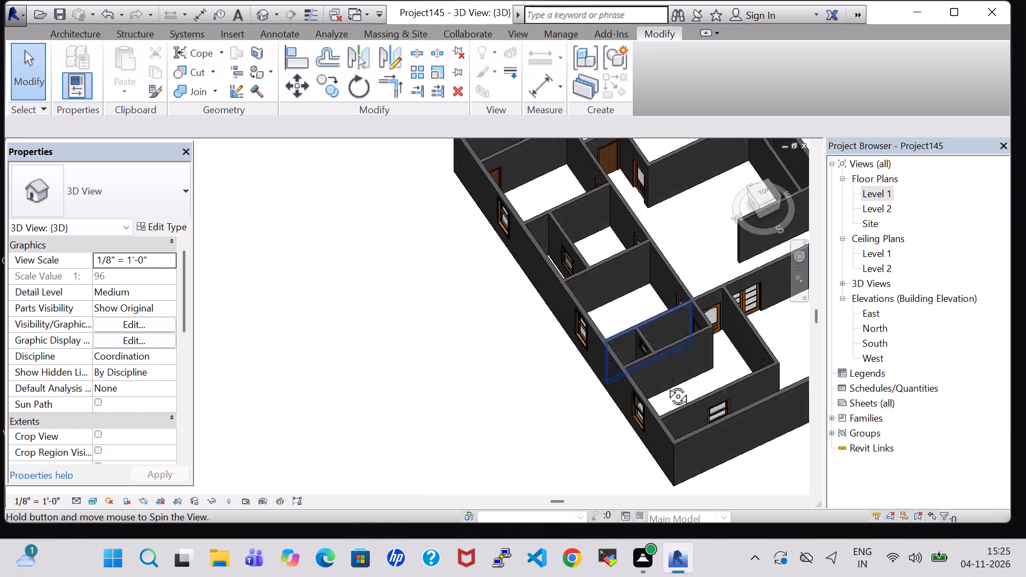
shift+middle_drag(666, 384, 551, 364)
shift+middle_drag(650, 238, 695, 268)
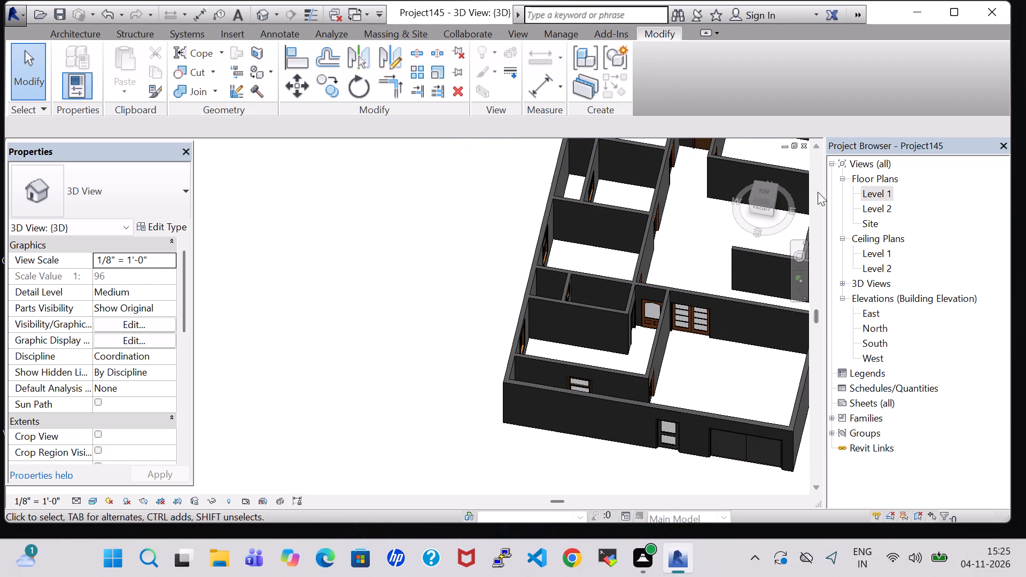
In the Level 1 floor plan, set the unconnected height of the top exterior wall's middle segment to 5' 0".
double_click(882, 192)
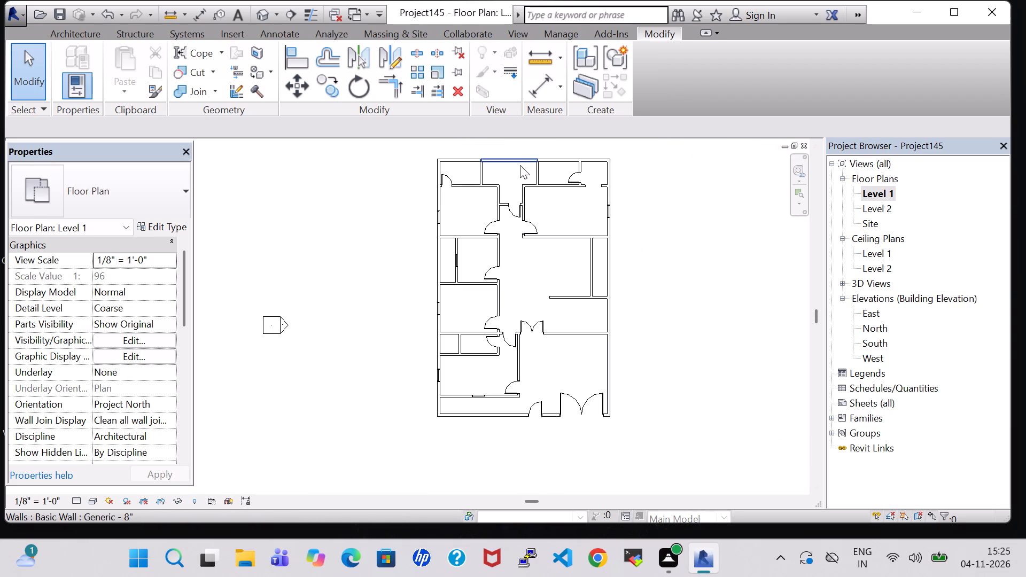
click(518, 164)
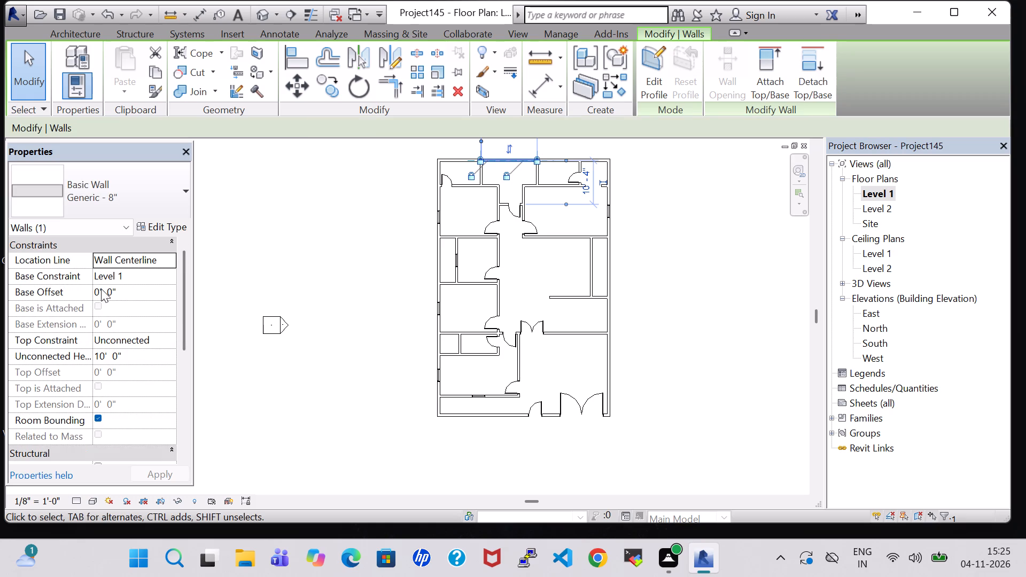
click(100, 296)
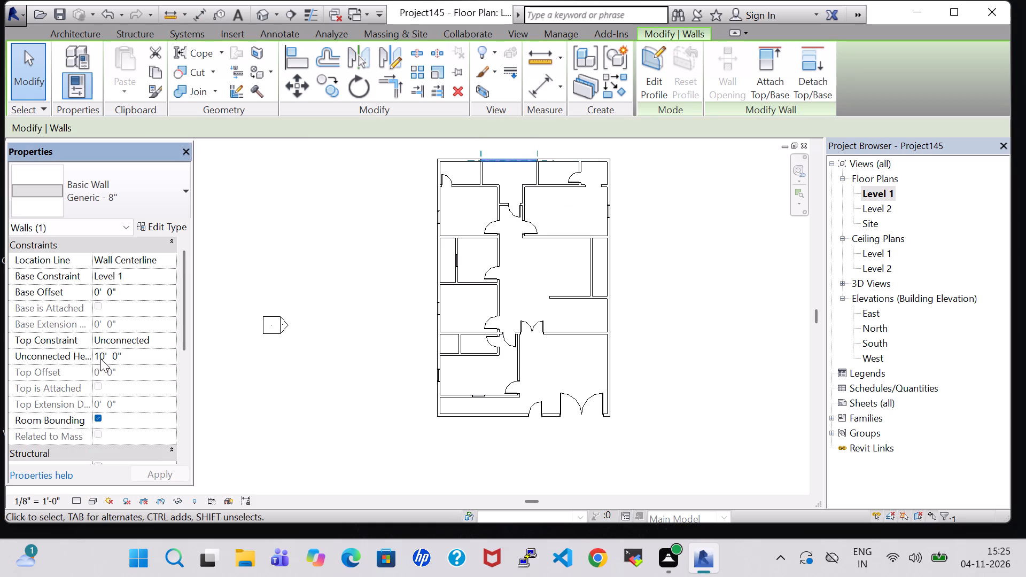
double_click(104, 357)
key(BackSpace)
key(BackSpace)
key(5)
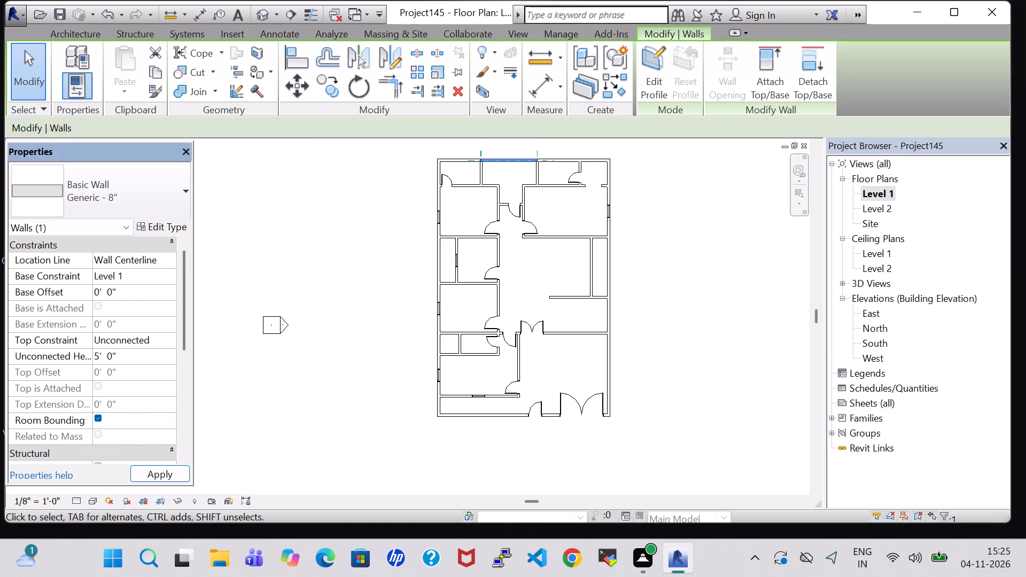
key(apostrophe)
key(Return)
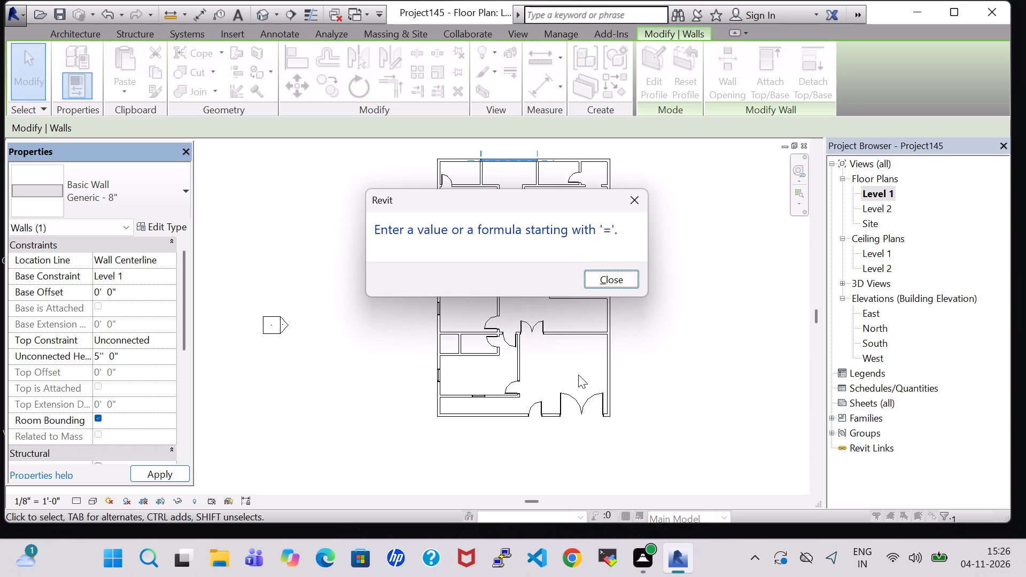
click(604, 273)
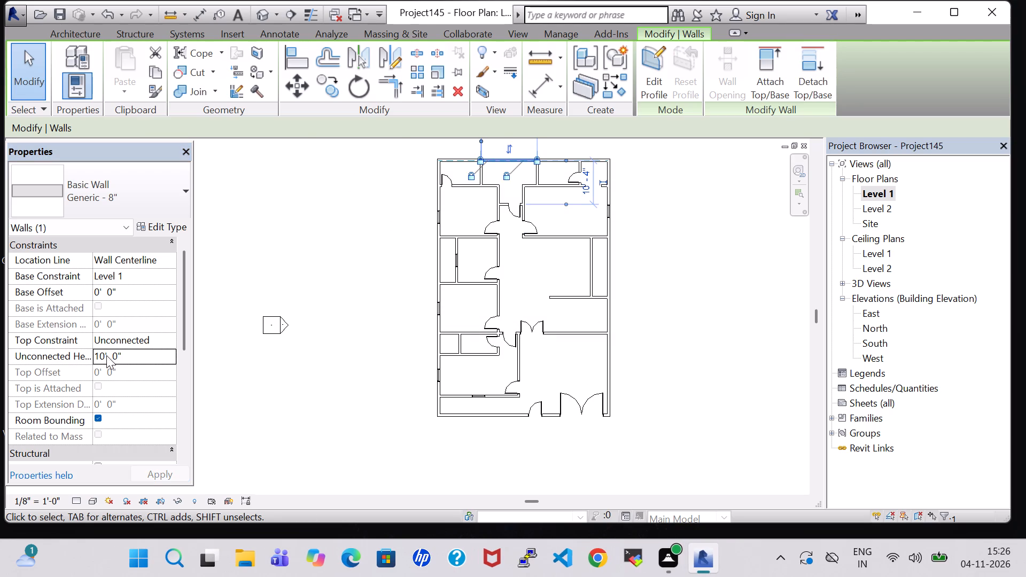
click(106, 360)
key(BackSpace)
key(BackSpace)
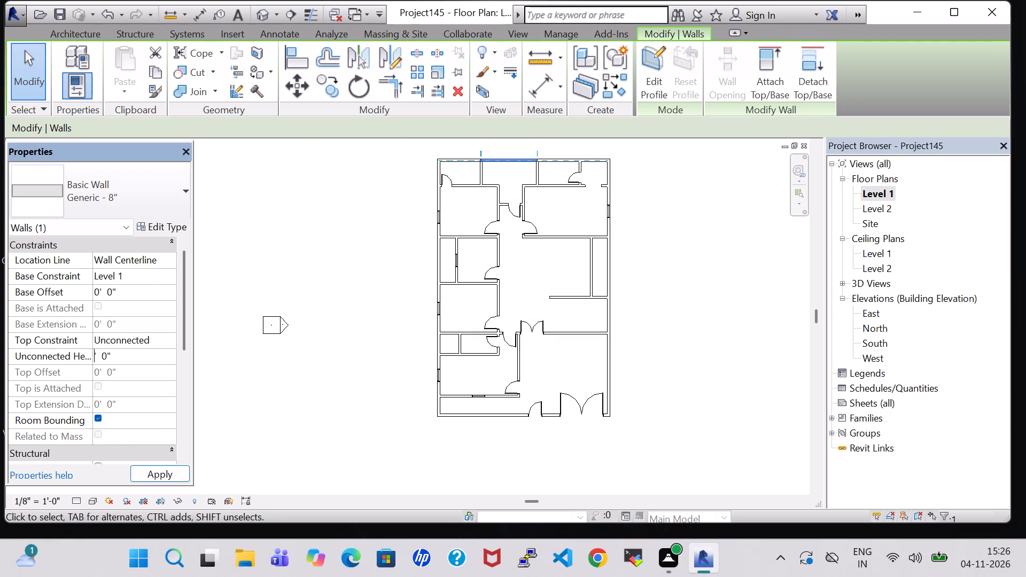
key(5)
click(168, 472)
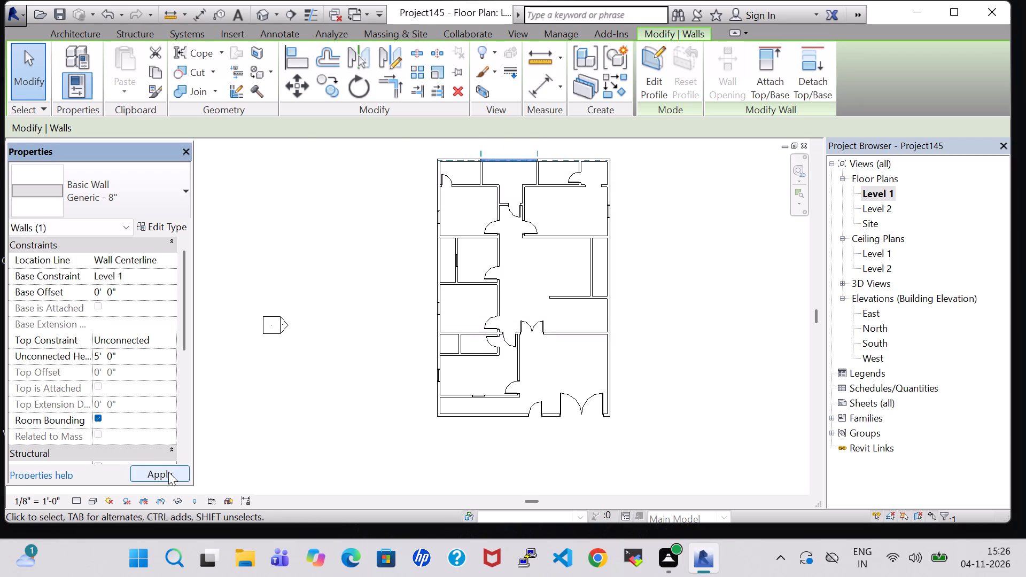
click(751, 279)
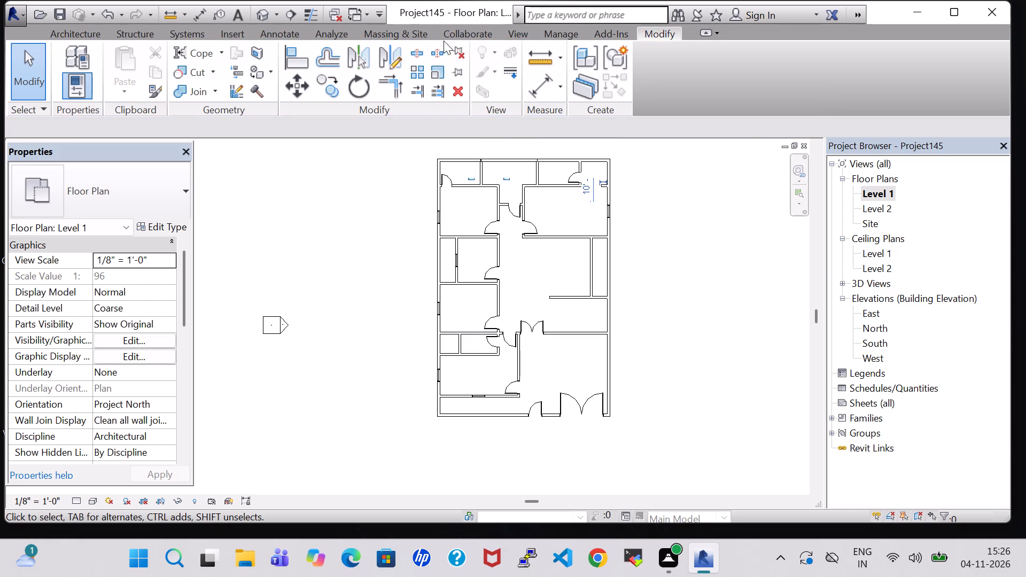
Split the left exterior wall with a 0' 1" joint gap at the four cross-wall junctions bounding the two narrow left-side spaces.
click(441, 51)
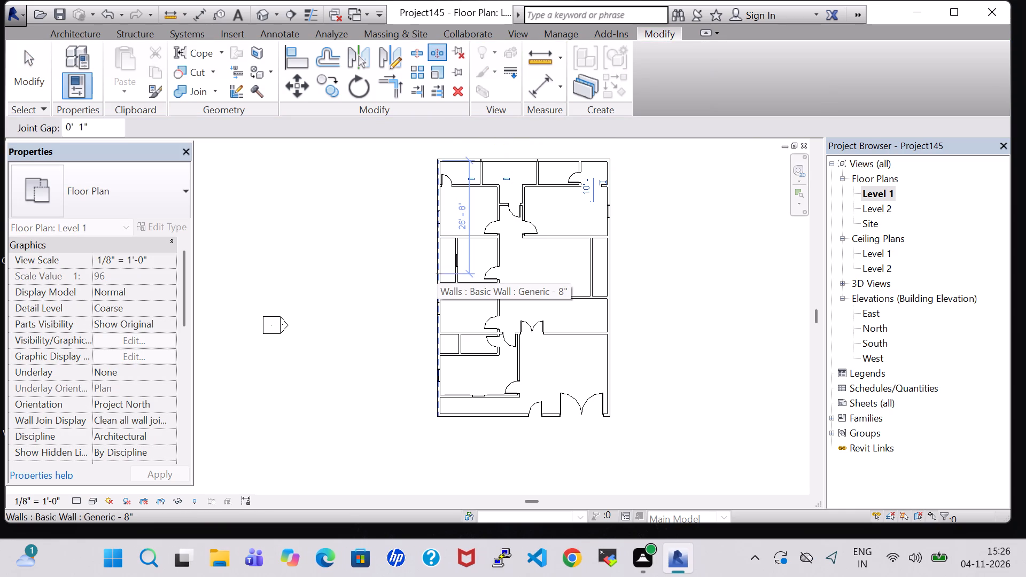
scroll(437, 274, up, 6)
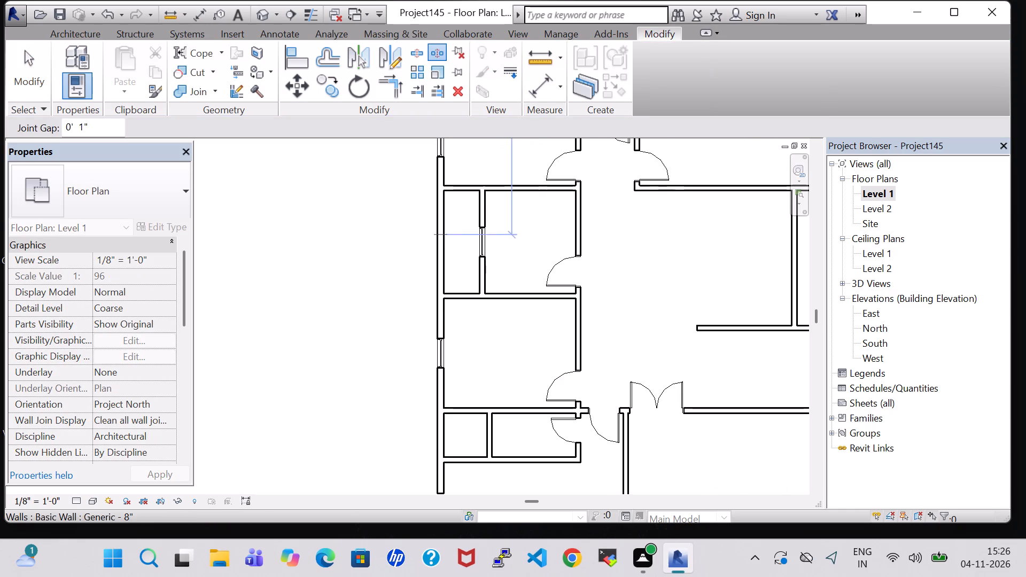
click(442, 192)
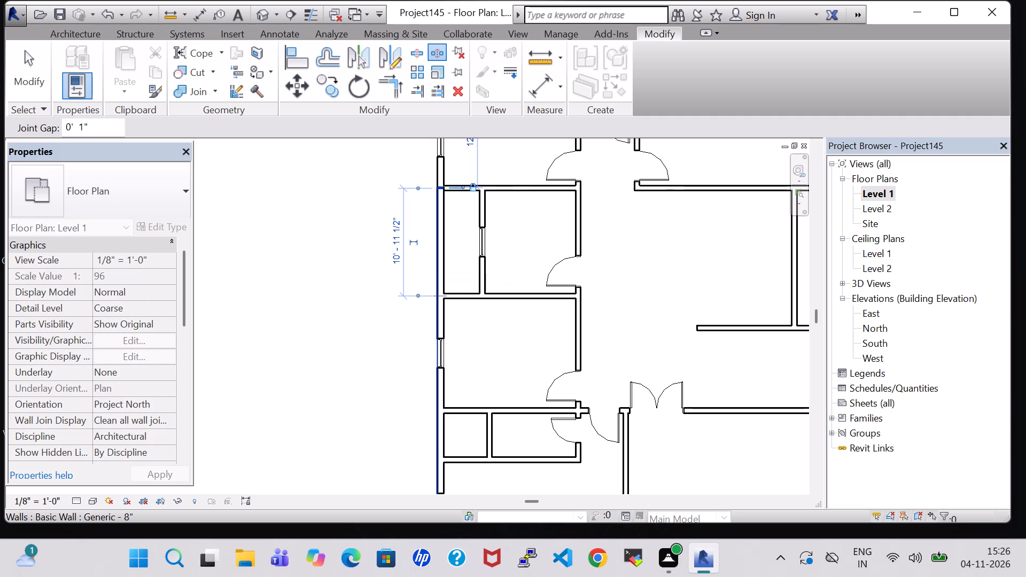
click(436, 297)
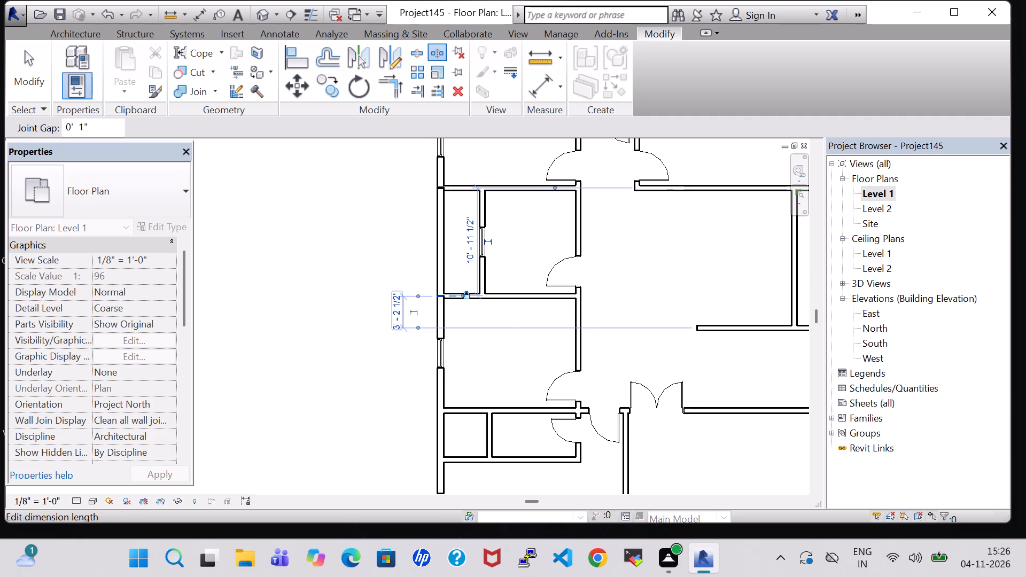
click(444, 410)
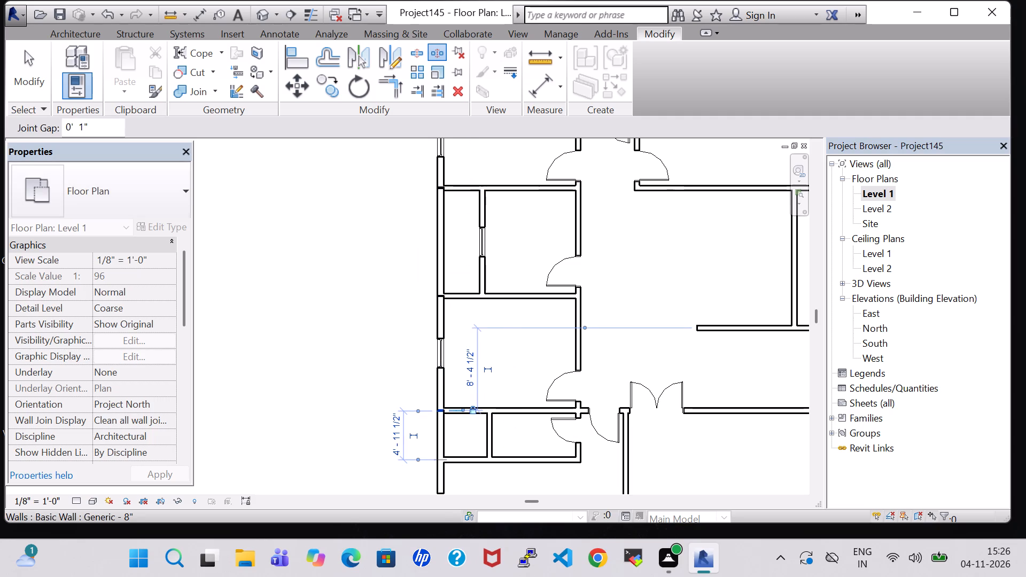
click(440, 460)
key(Escape)
key(Escape)
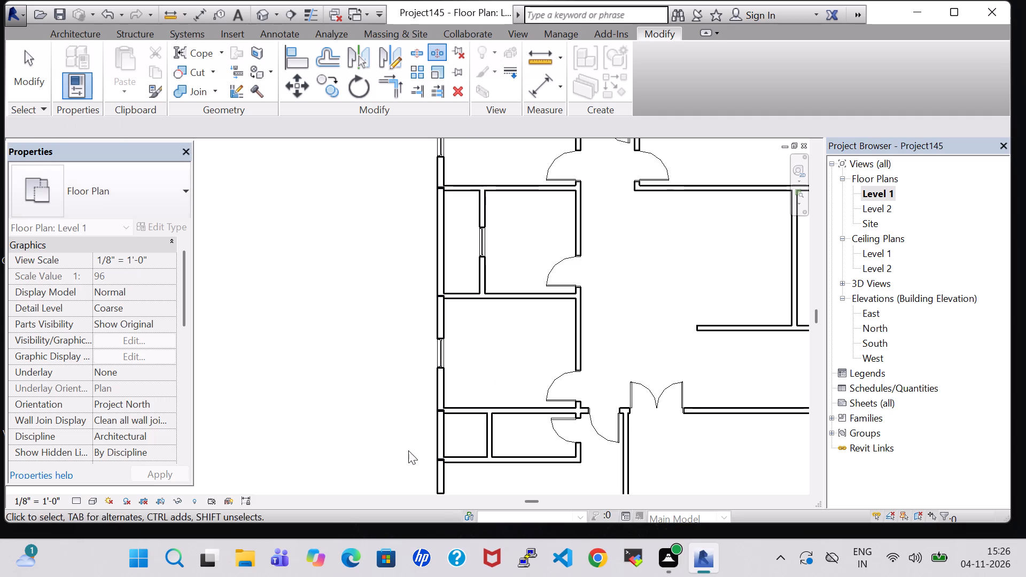
Set the unconnected height of the short lower split segment of the left exterior wall to 5' 0".
click(437, 441)
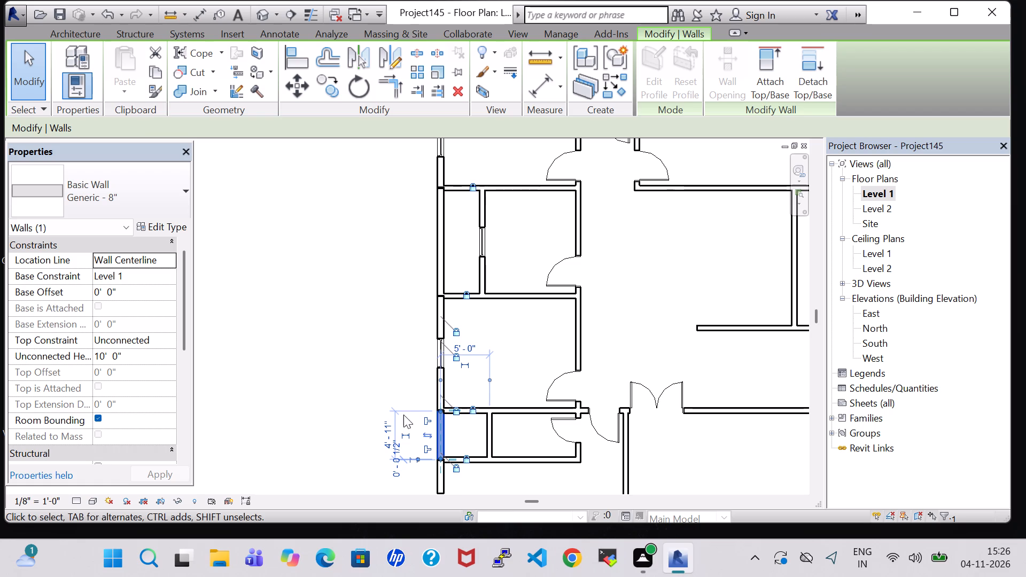
click(105, 358)
key(BackSpace)
key(BackSpace)
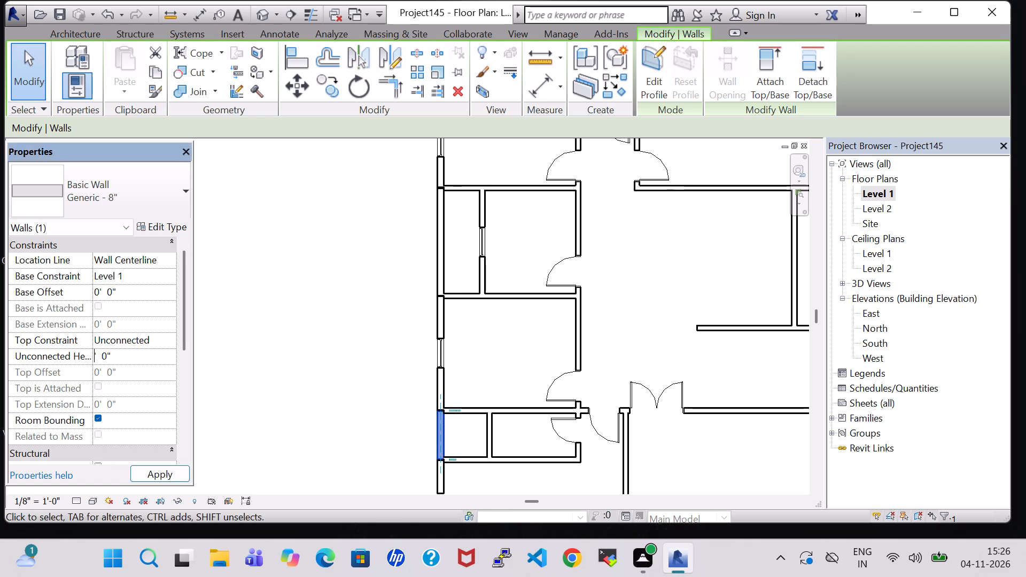
key(5)
click(156, 480)
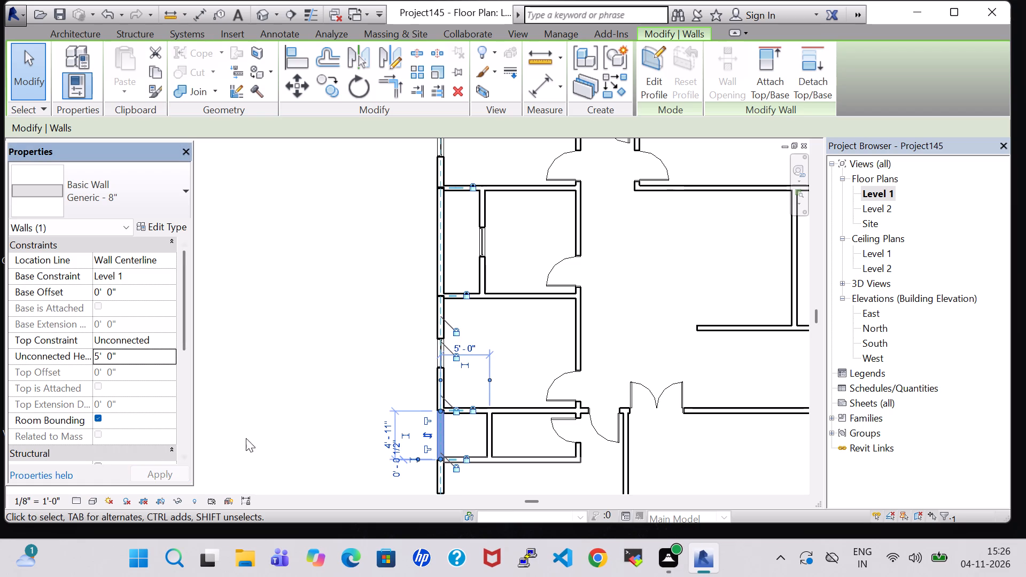
click(331, 383)
Set the unconnected height of the longer upper split segment of the left exterior wall, beside the narrow space, to 5' 0".
click(440, 250)
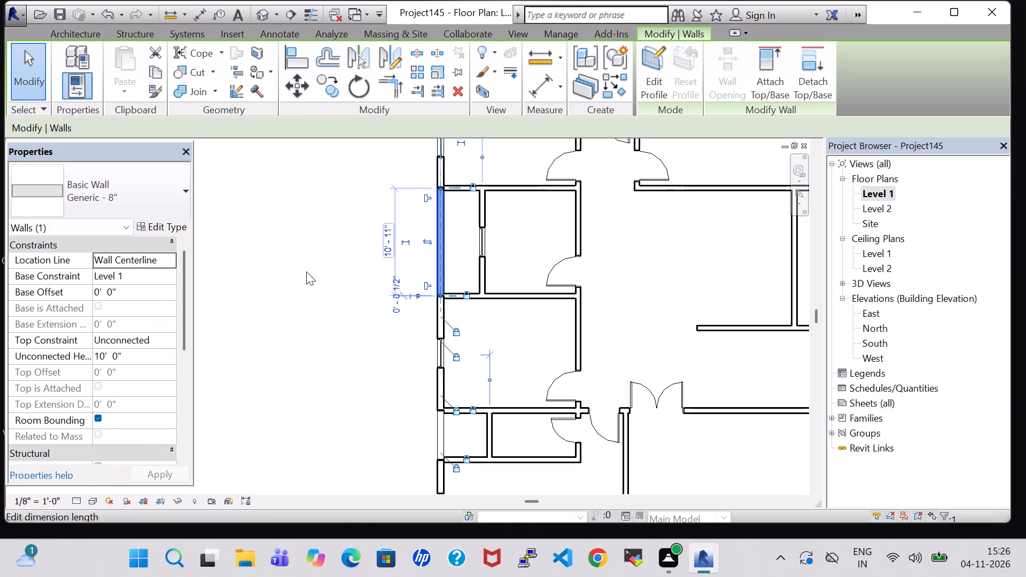
click(106, 356)
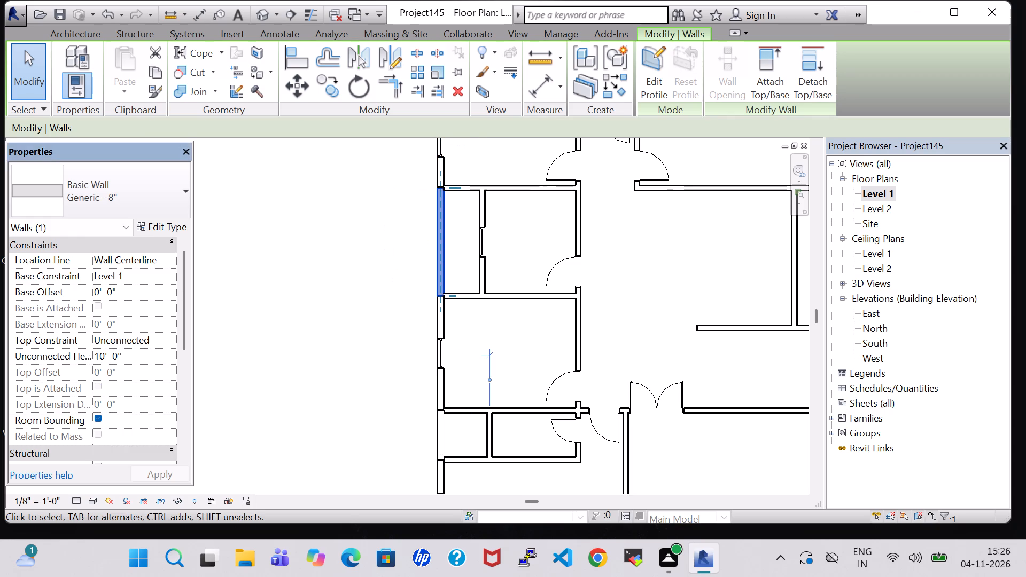
click(105, 355)
key(BackSpace)
key(BackSpace)
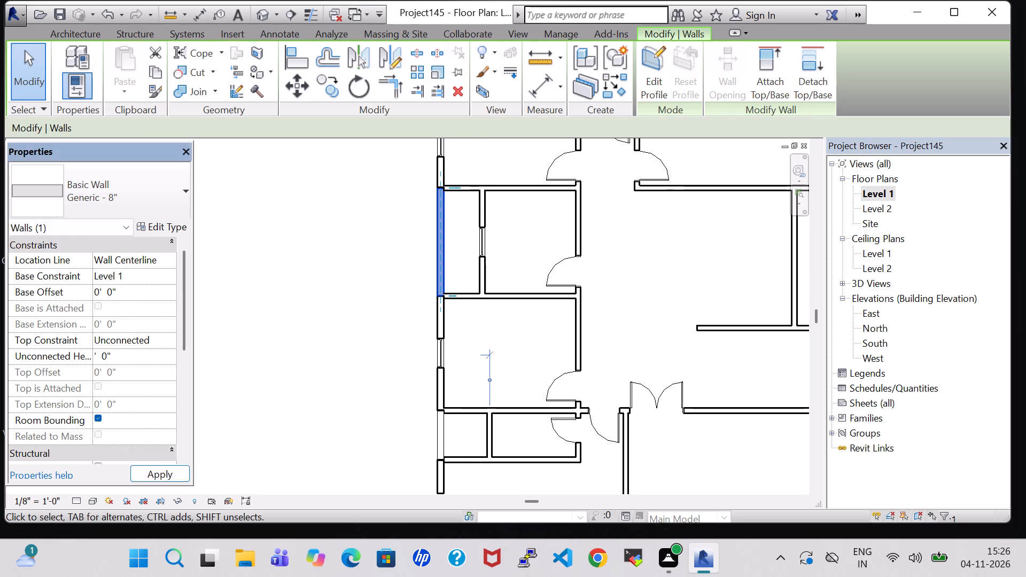
key(5)
click(174, 470)
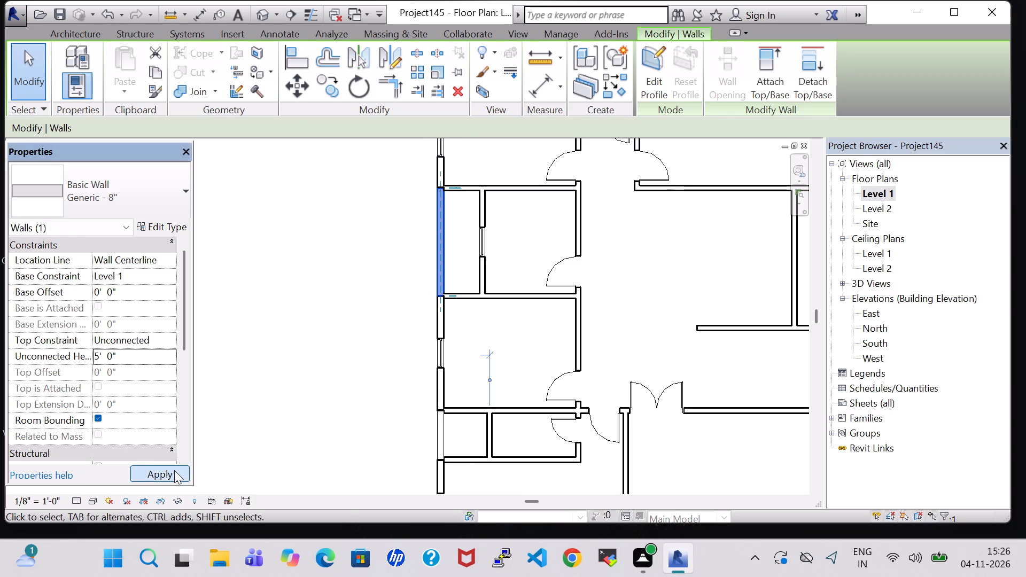
click(247, 338)
Split the right exterior wall without a gap at the two cross walls enclosing the narrow right-side space.
scroll(700, 295, down, 5)
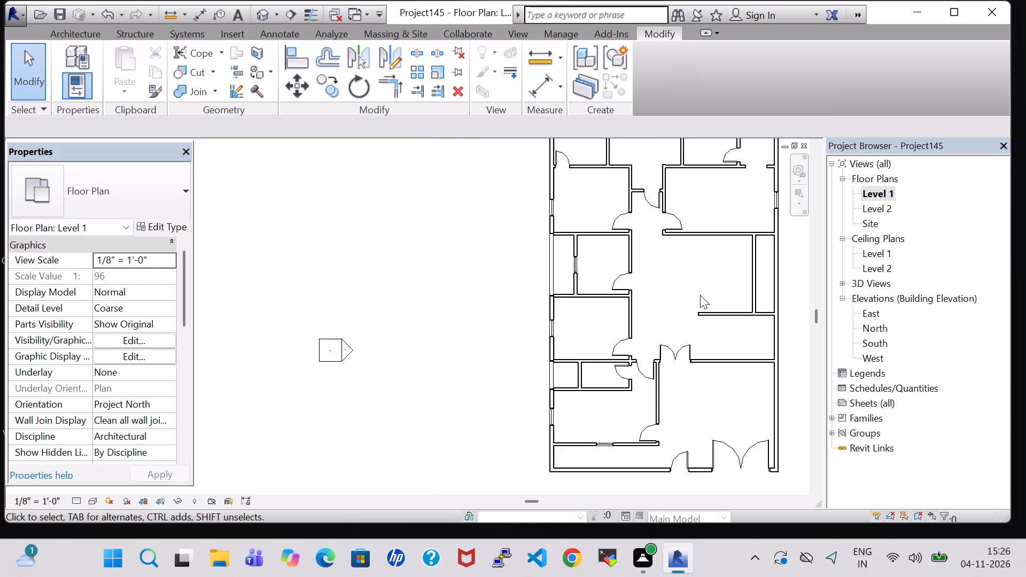
middle_drag(696, 295, 460, 261)
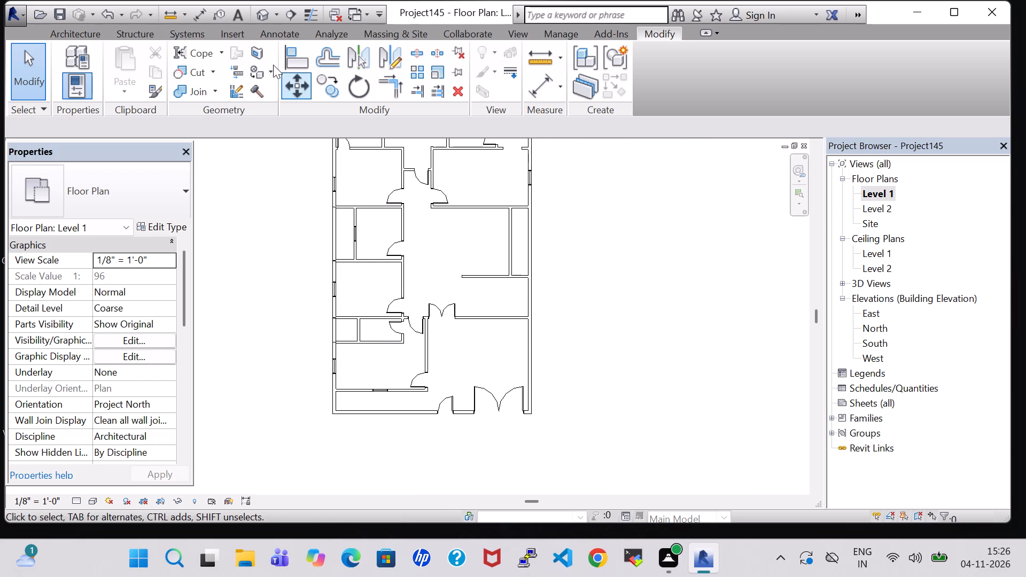
click(77, 34)
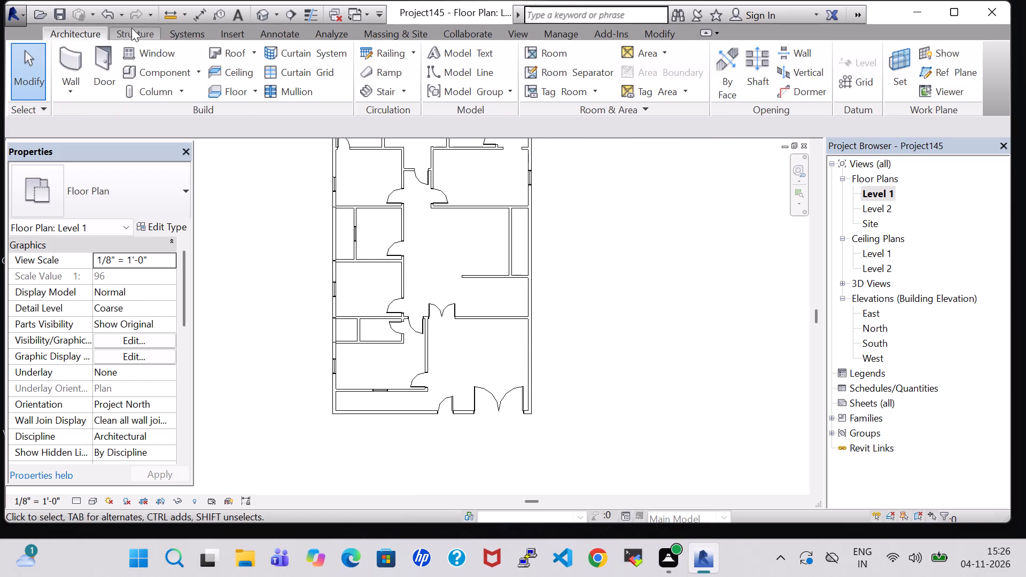
click(662, 39)
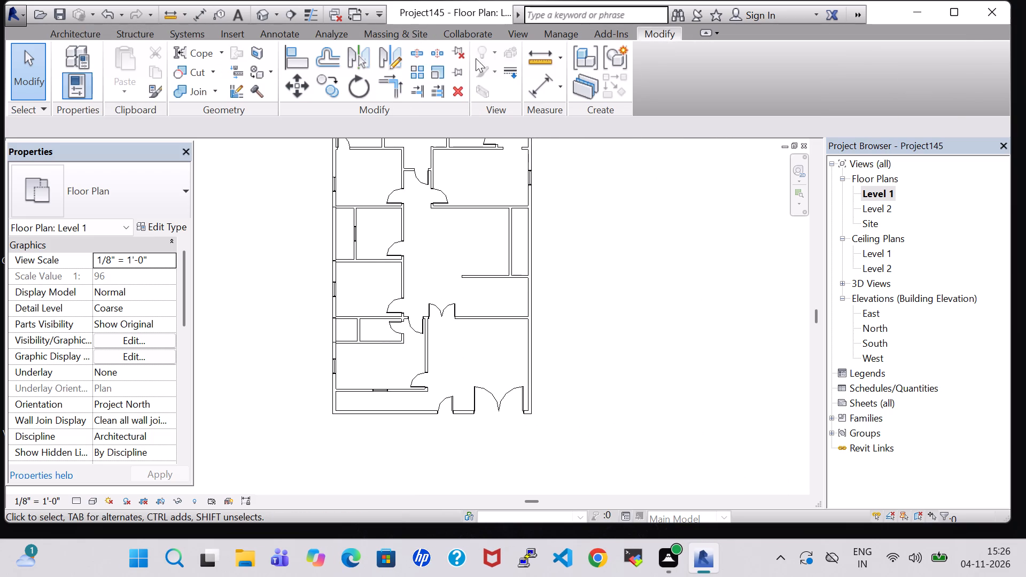
click(423, 53)
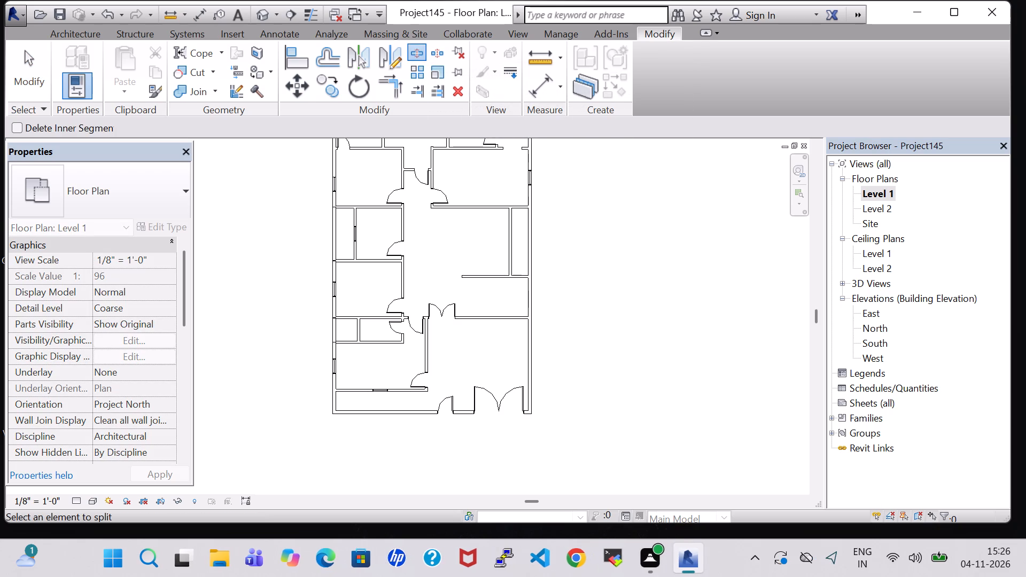
click(531, 207)
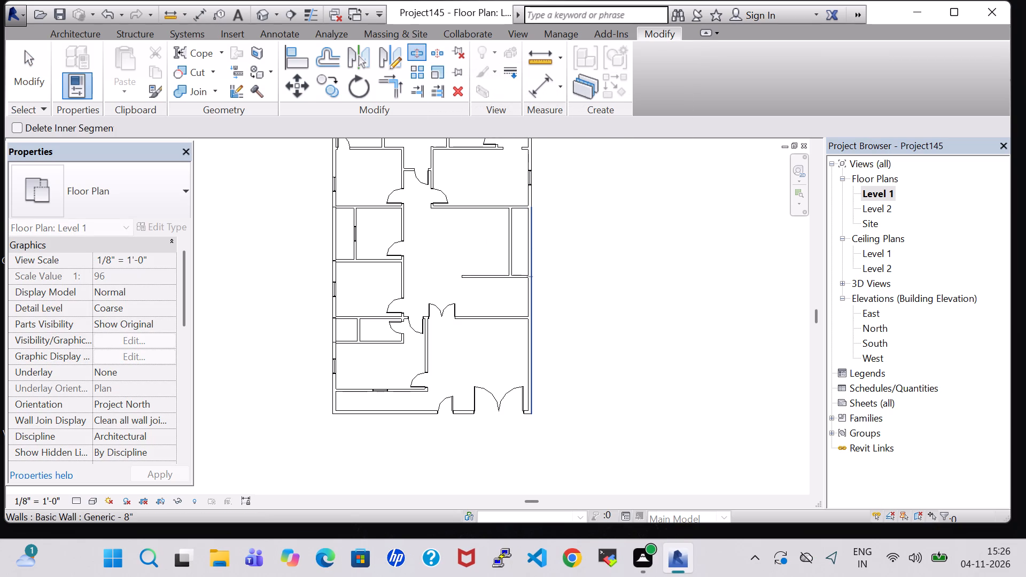
click(533, 276)
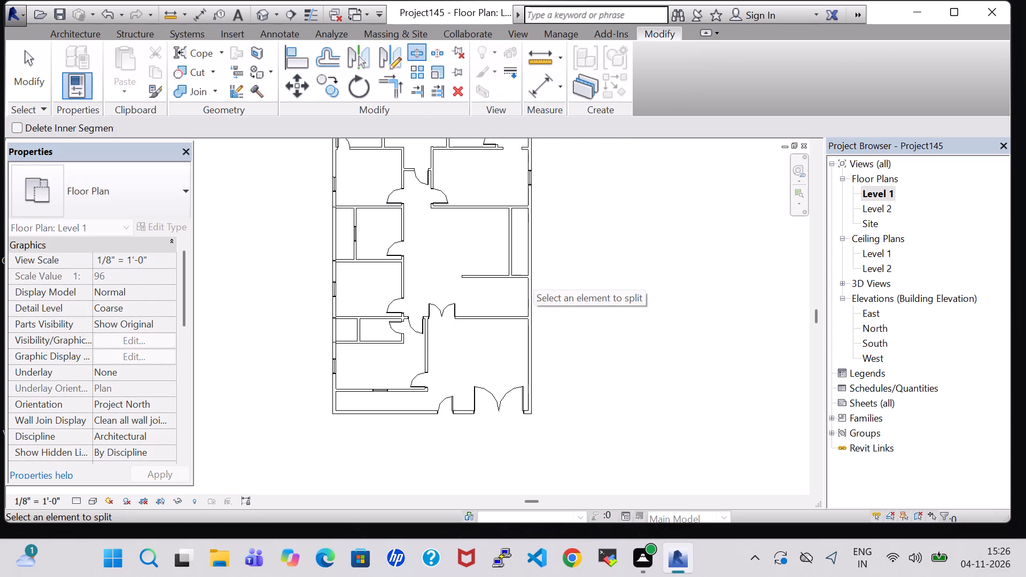
key(Escape)
key(Escape)
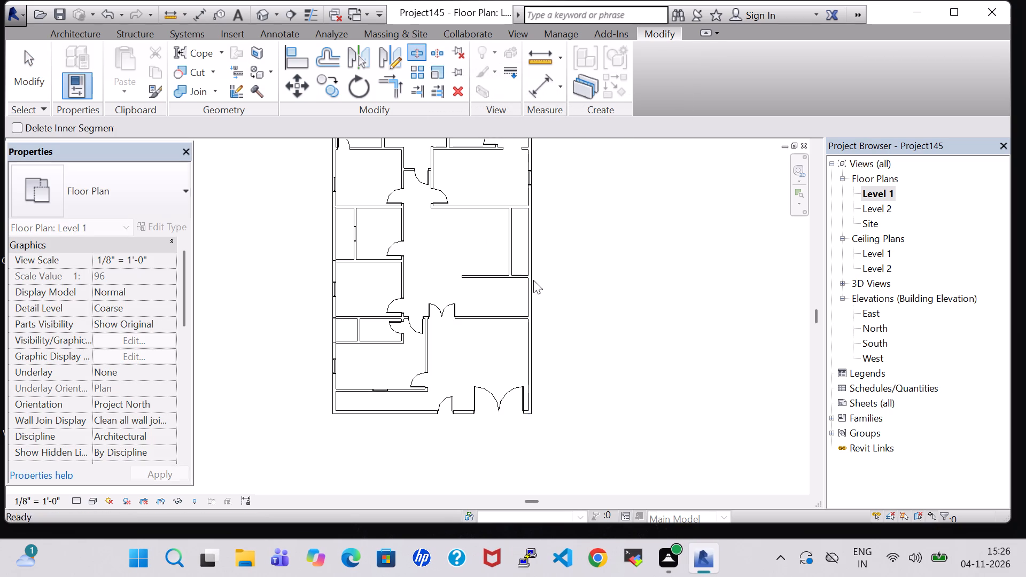
Set the unconnected height of the right exterior wall segment beside the narrow right-side space to 5' 0".
click(530, 255)
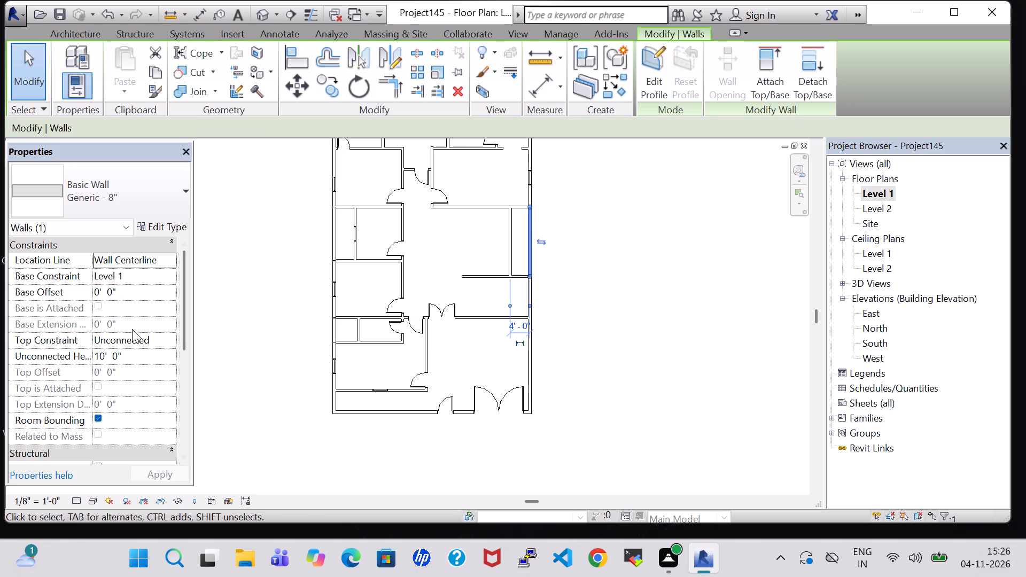
click(106, 357)
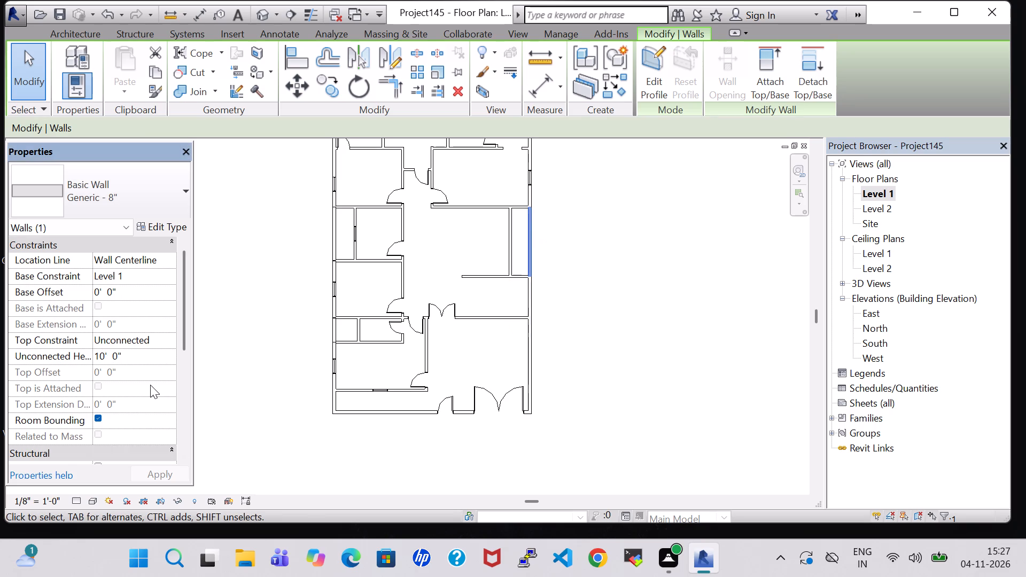
key(BackSpace)
key(BackSpace)
text(5')
key(Return)
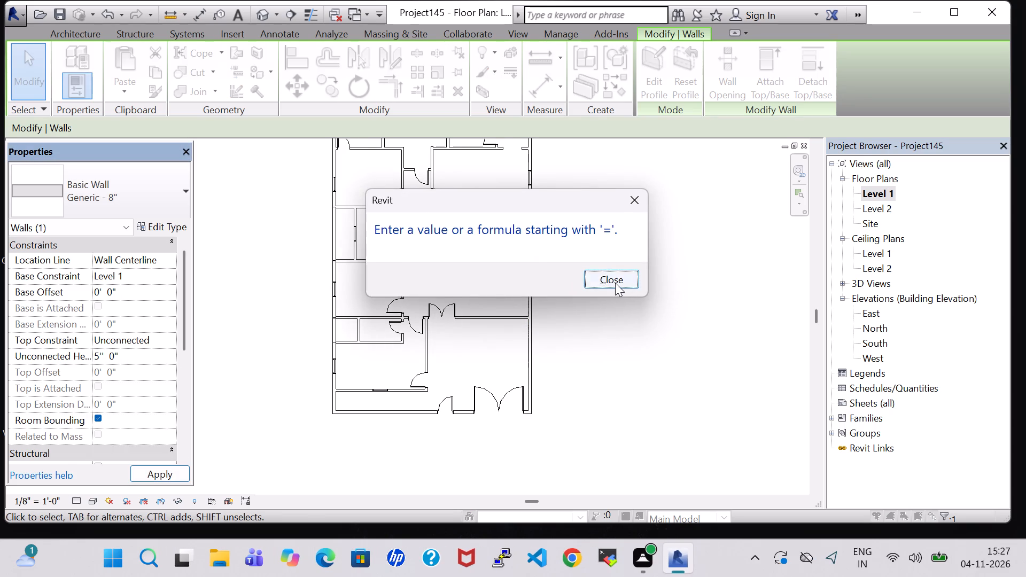
click(615, 283)
click(104, 357)
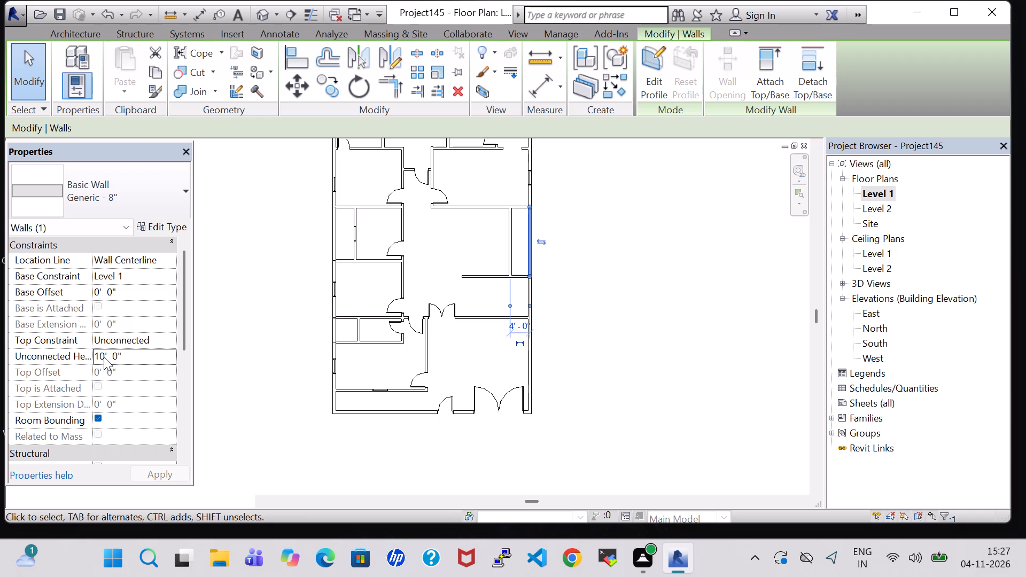
click(104, 357)
key(BackSpace)
key(BackSpace)
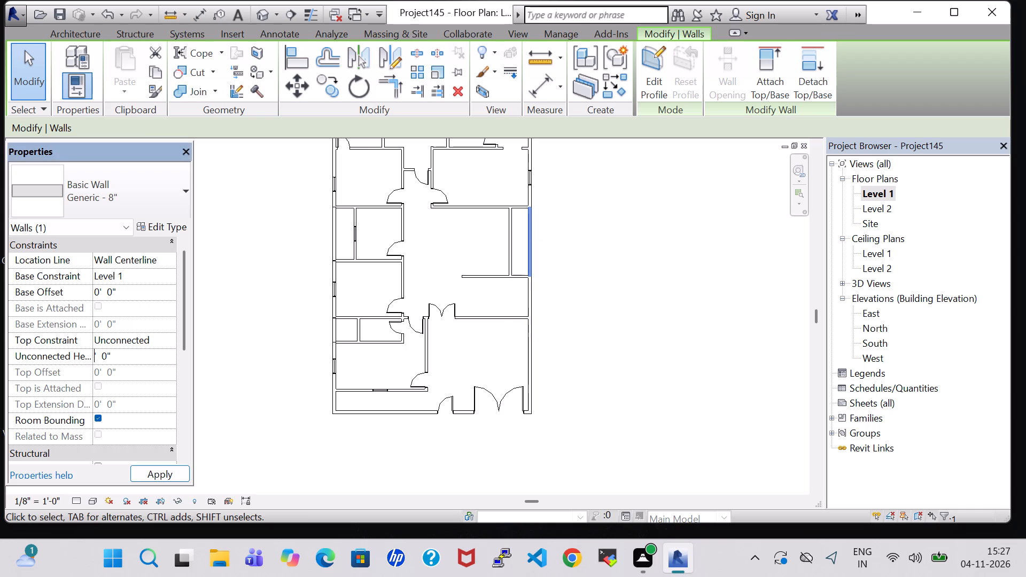
key(5)
click(177, 478)
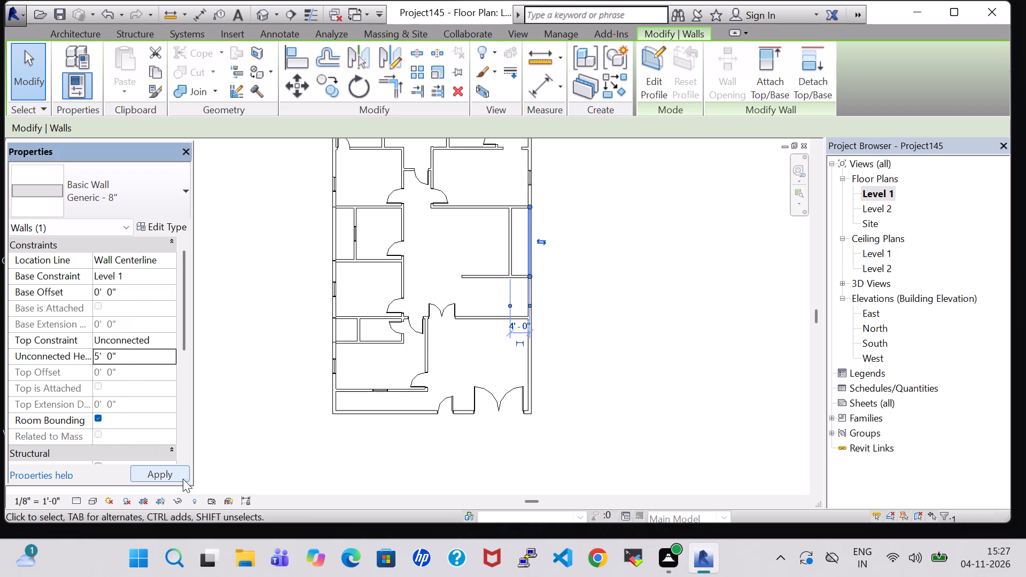
click(661, 319)
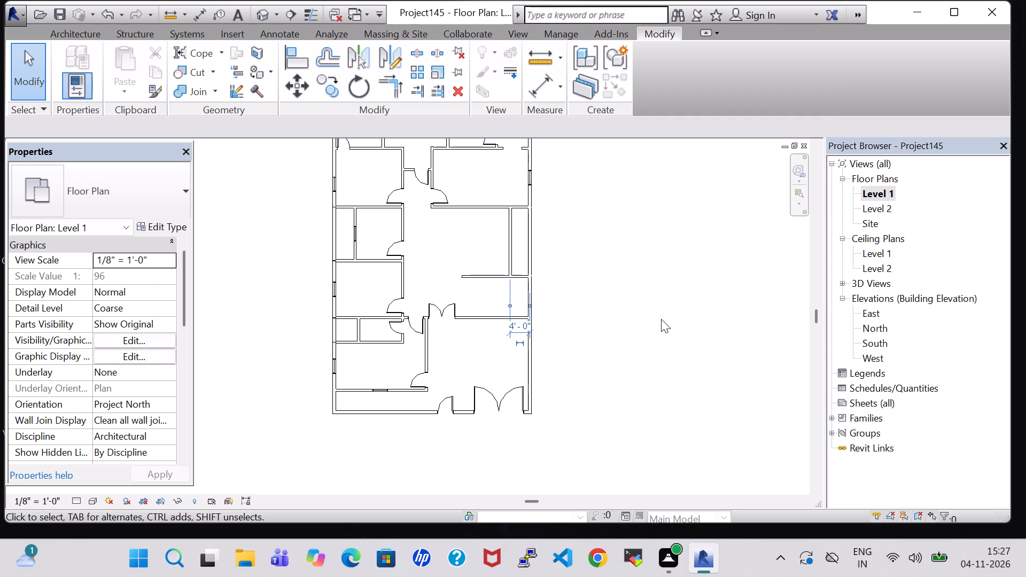
Examine the lowered exterior wall segments around the building in the 3D view, and return to the Level 1 plan.
click(260, 7)
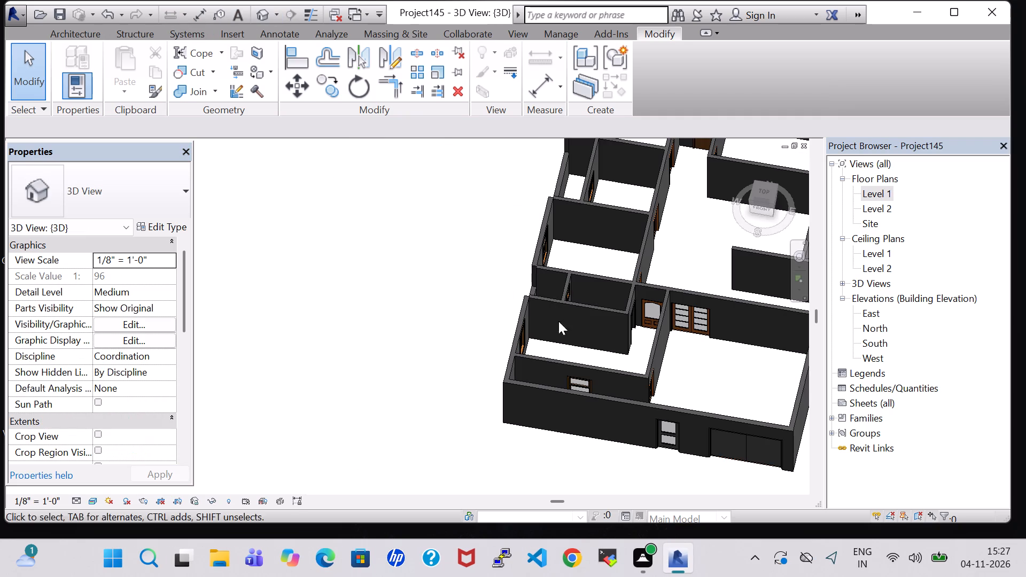
middle_drag(705, 412, 702, 393)
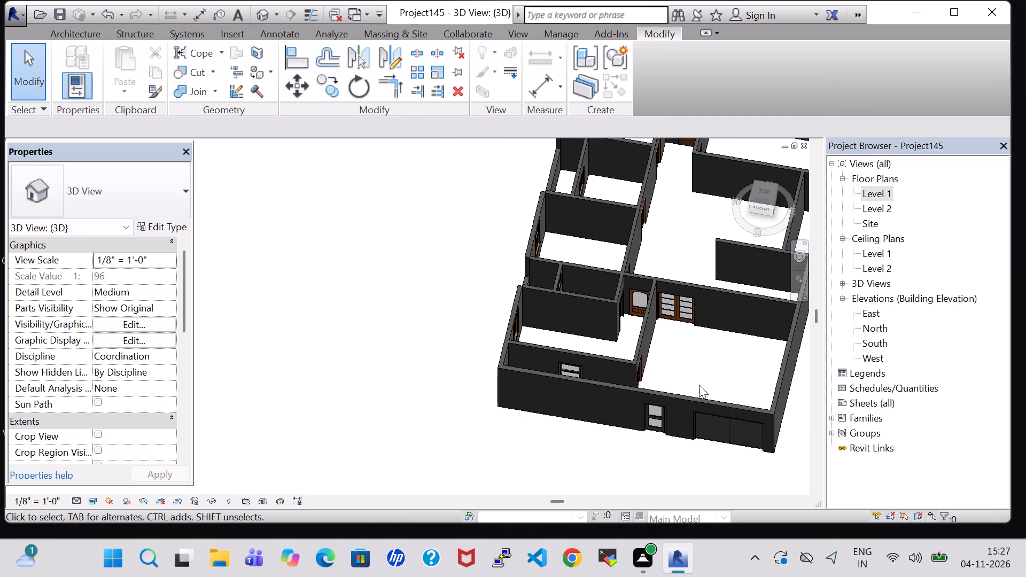
middle_drag(689, 382, 696, 357)
shift+scroll(693, 379, up, 1)
shift+middle_drag(688, 351, 686, 464)
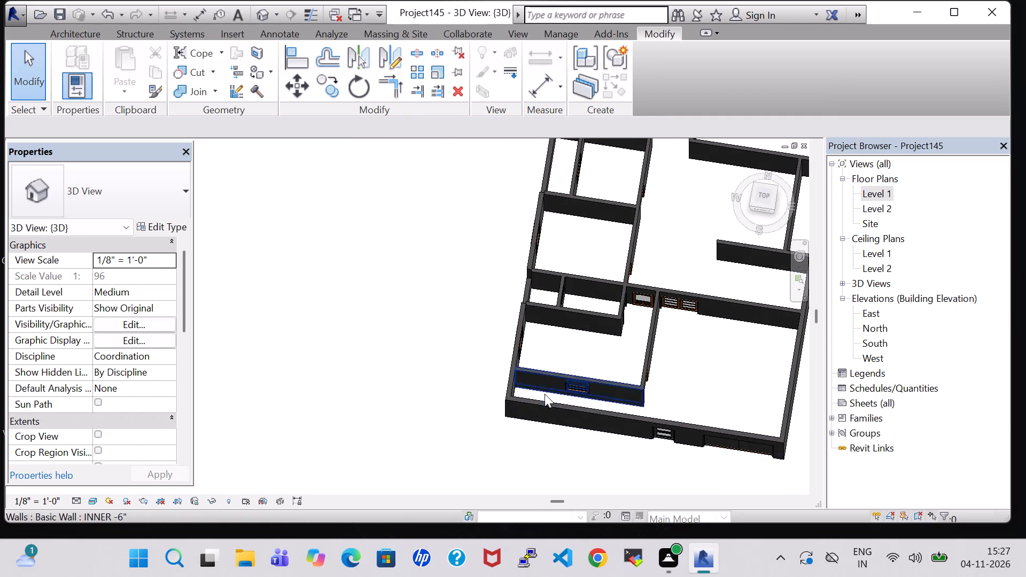
shift+middle_drag(745, 378, 776, 215)
middle_drag(622, 267, 781, 316)
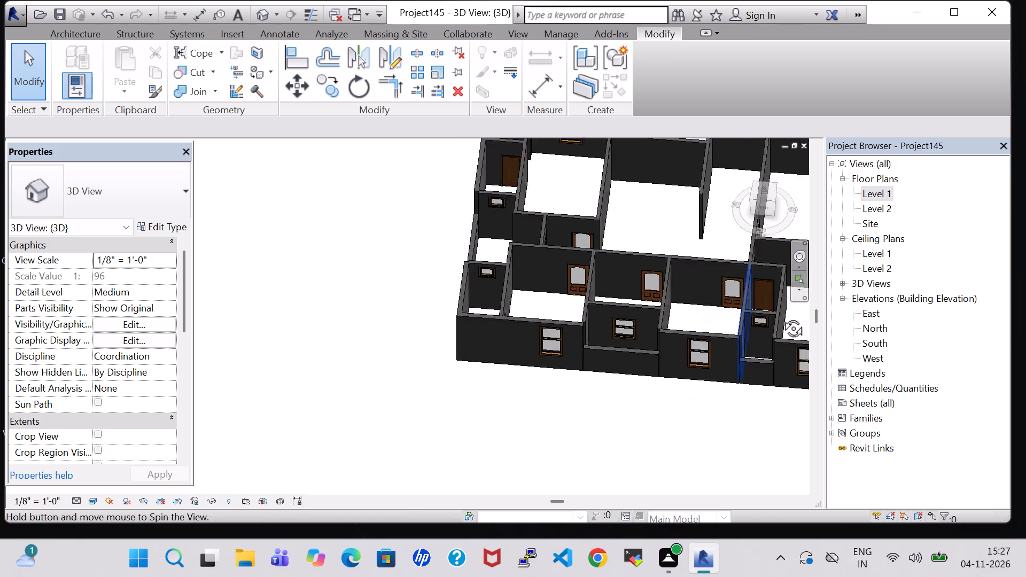
middle_drag(781, 316, 795, 258)
scroll(625, 368, up, 1)
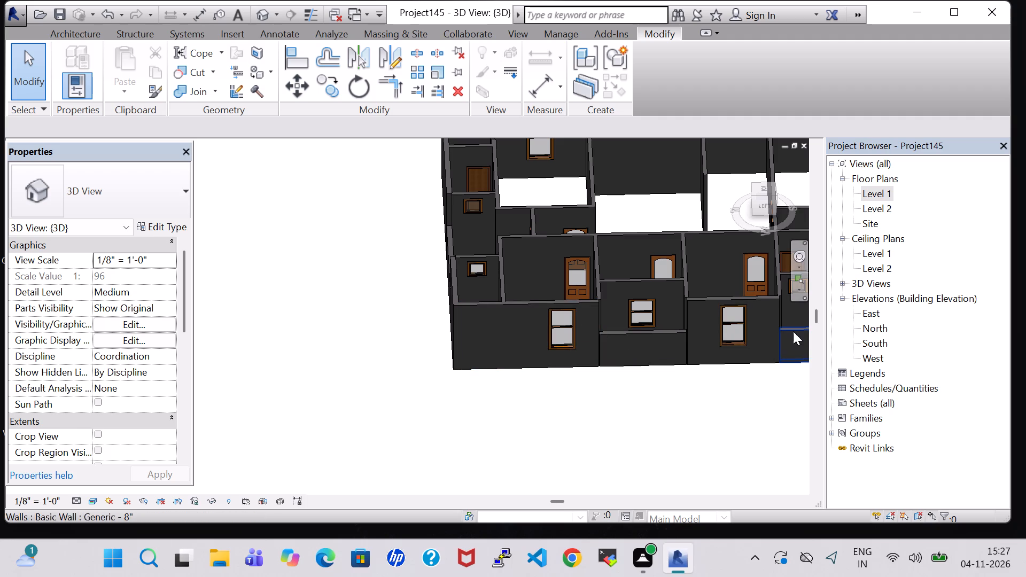
shift+middle_drag(515, 307, 580, 325)
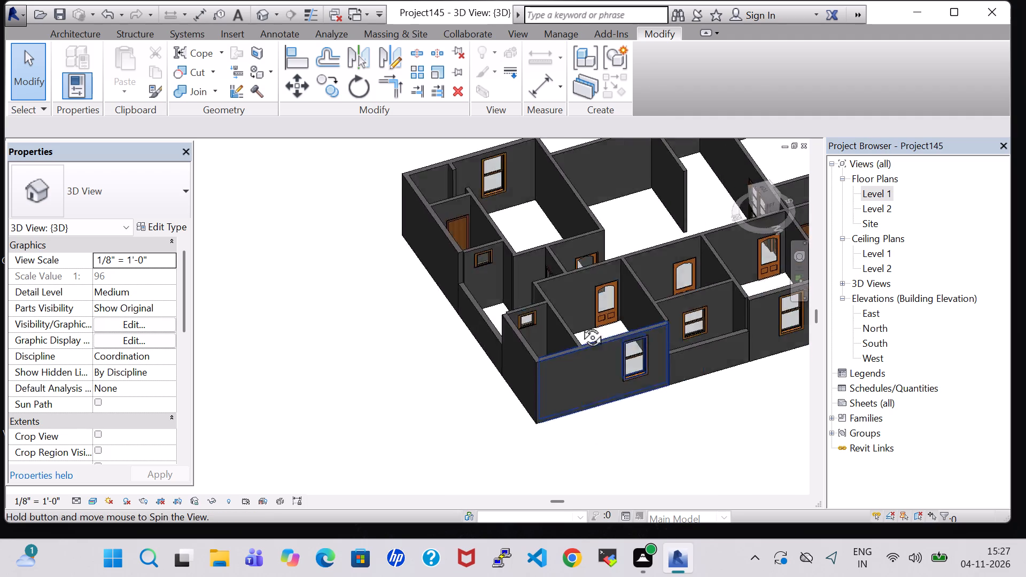
shift+middle_drag(580, 325, 640, 331)
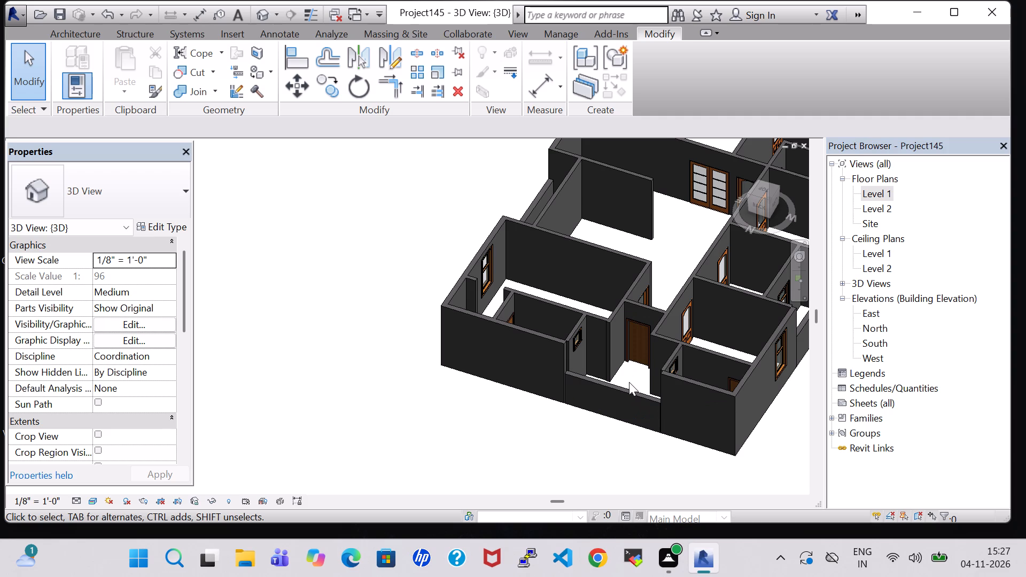
shift+middle_drag(613, 362, 730, 372)
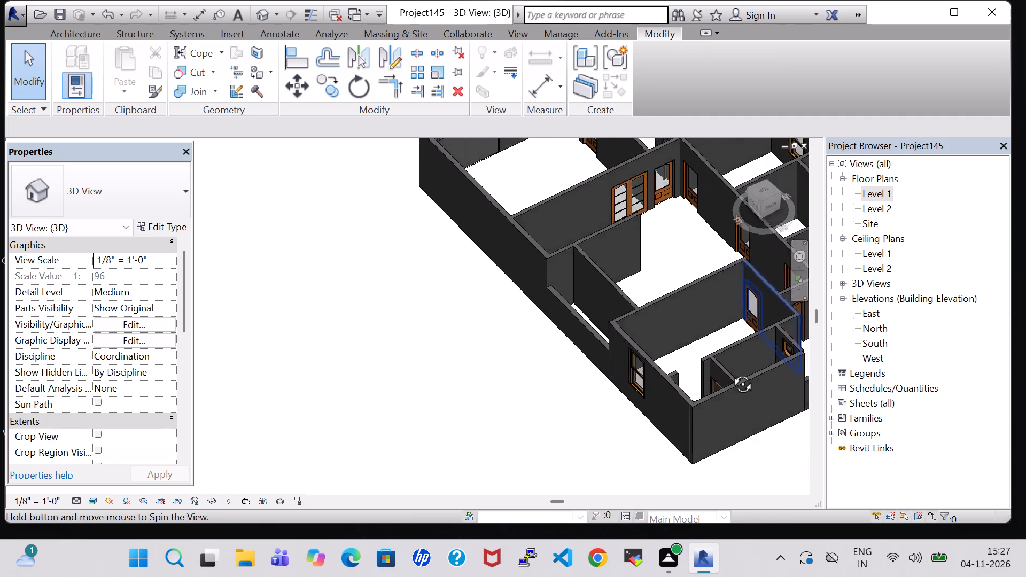
shift+middle_drag(730, 372, 778, 365)
shift+scroll(778, 365, up, 1)
double_click(879, 189)
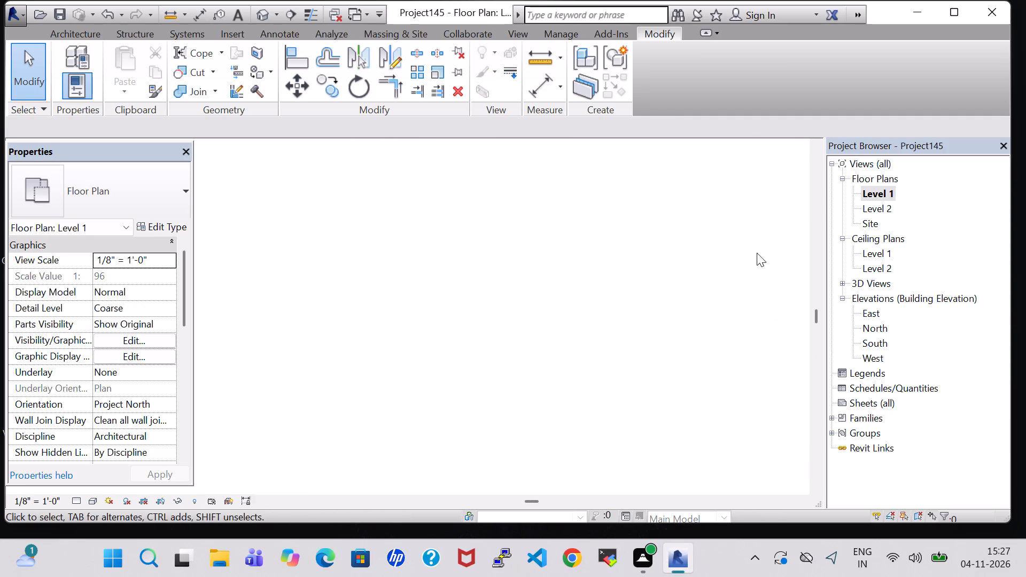
scroll(644, 306, down, 4)
middle_drag(596, 241, 628, 321)
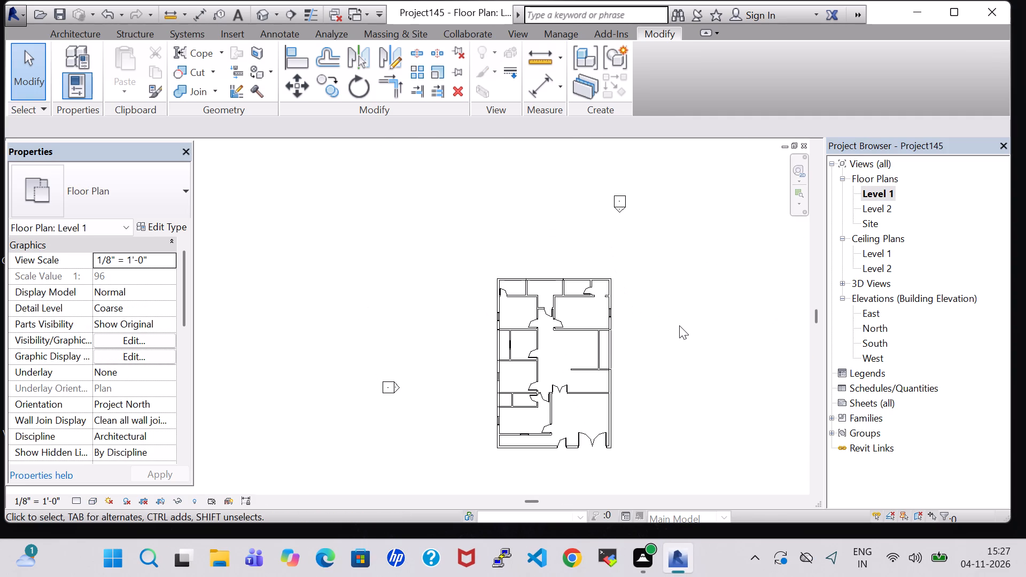
click(679, 325)
scroll(679, 325, up, 5)
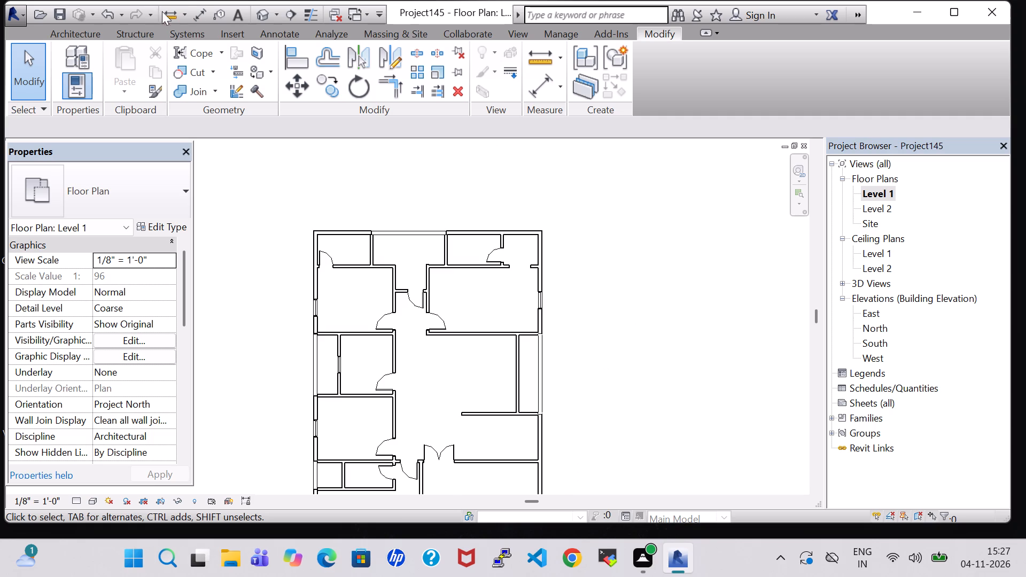
Examine the right exterior wall's lowered segment and the left exterior wall's lowered segments again in the 3D view.
click(256, 19)
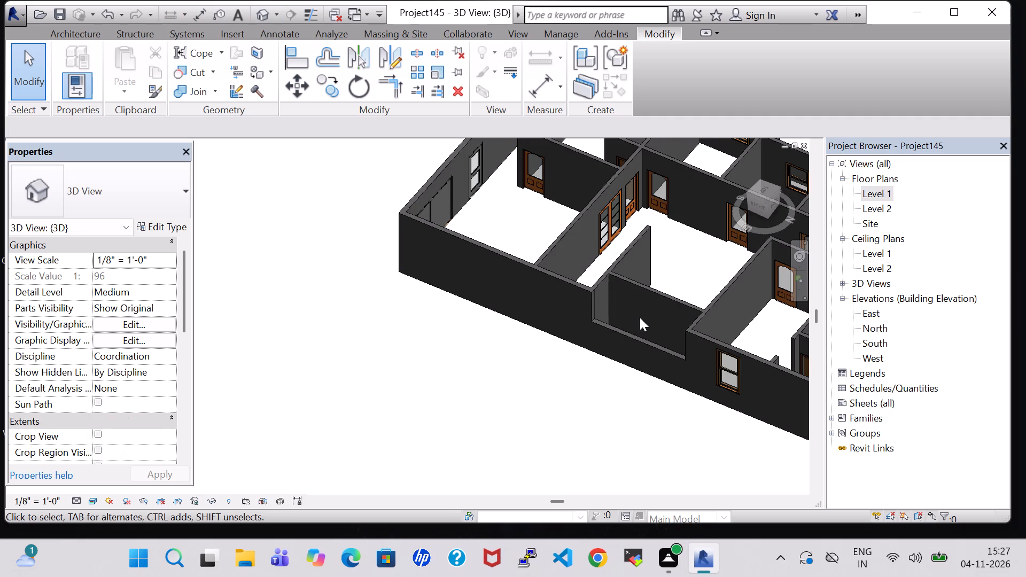
middle_drag(669, 326, 537, 305)
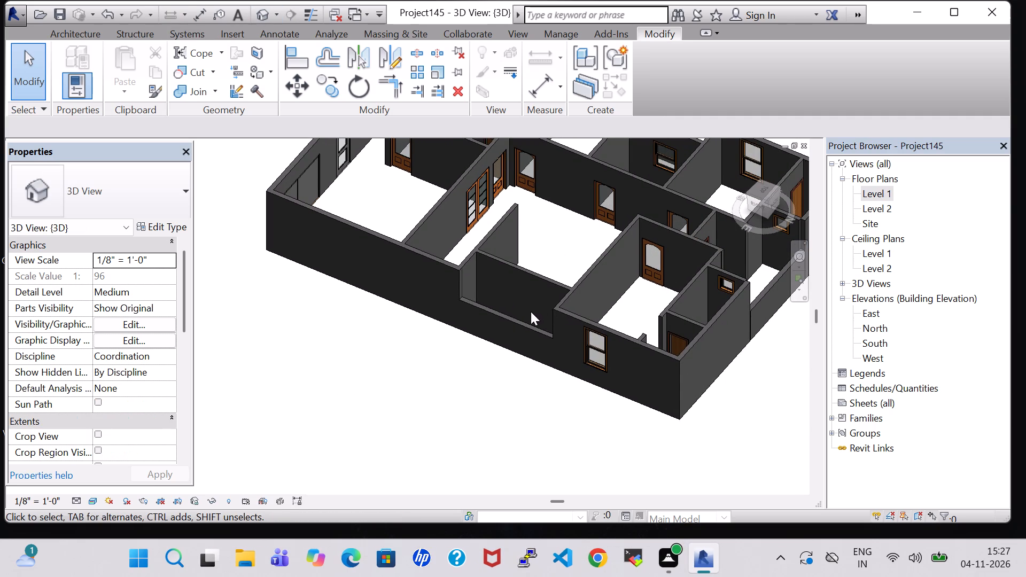
shift+middle_drag(561, 248, 593, 308)
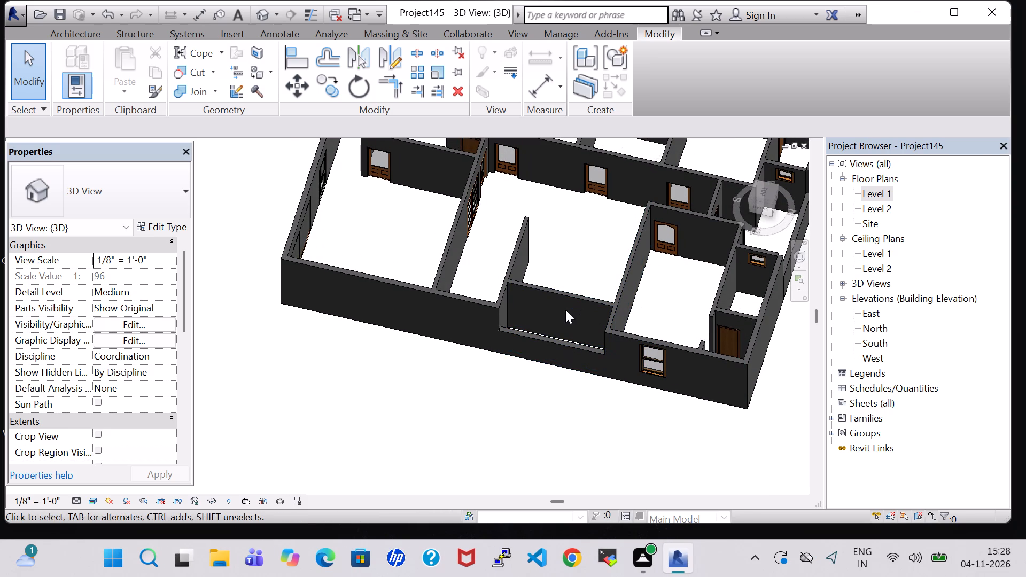
shift+middle_drag(434, 324, 651, 265)
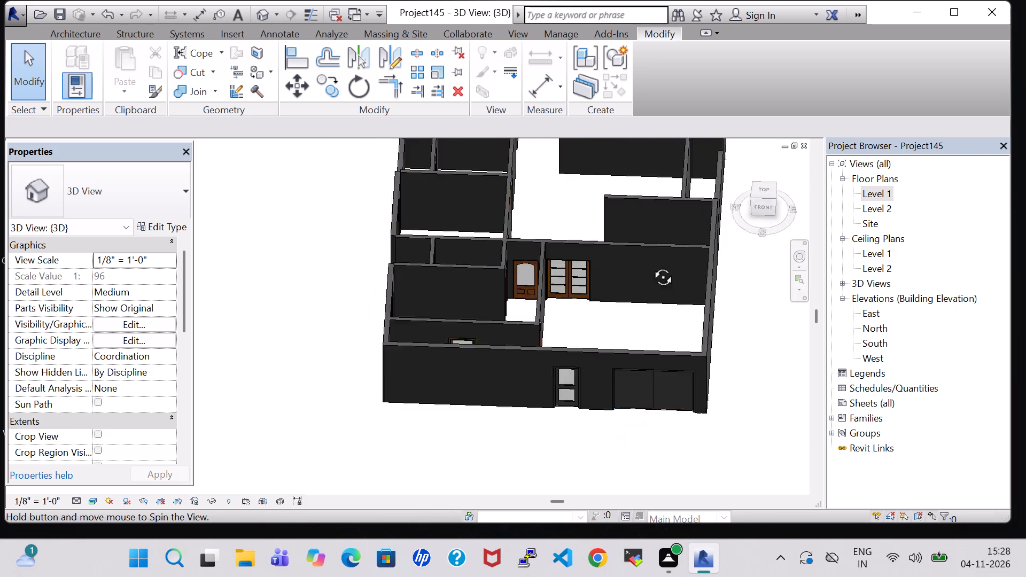
shift+middle_drag(651, 265, 741, 224)
shift+middle_drag(460, 291, 502, 292)
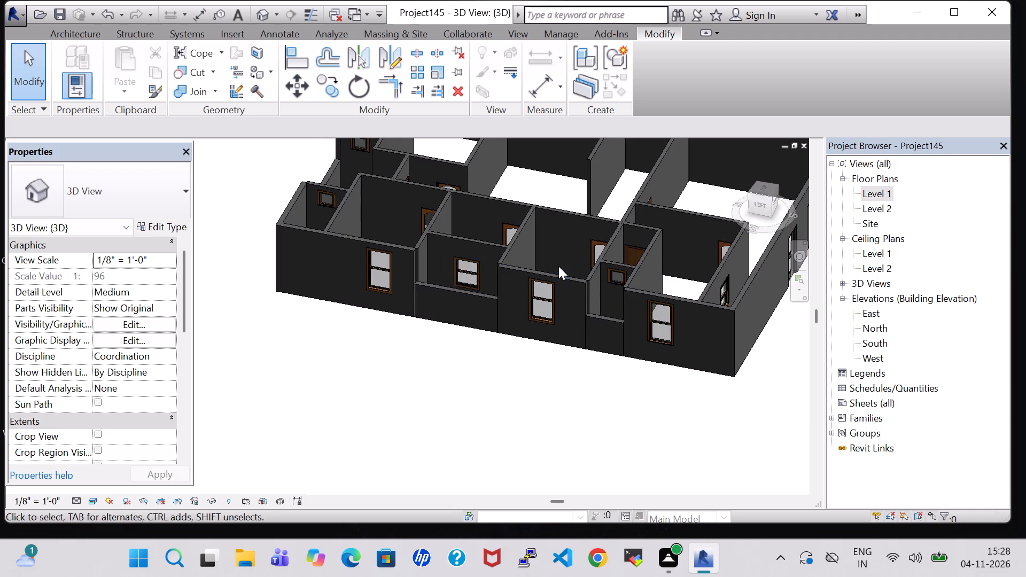
shift+middle_drag(560, 266, 581, 271)
scroll(626, 301, up, 1)
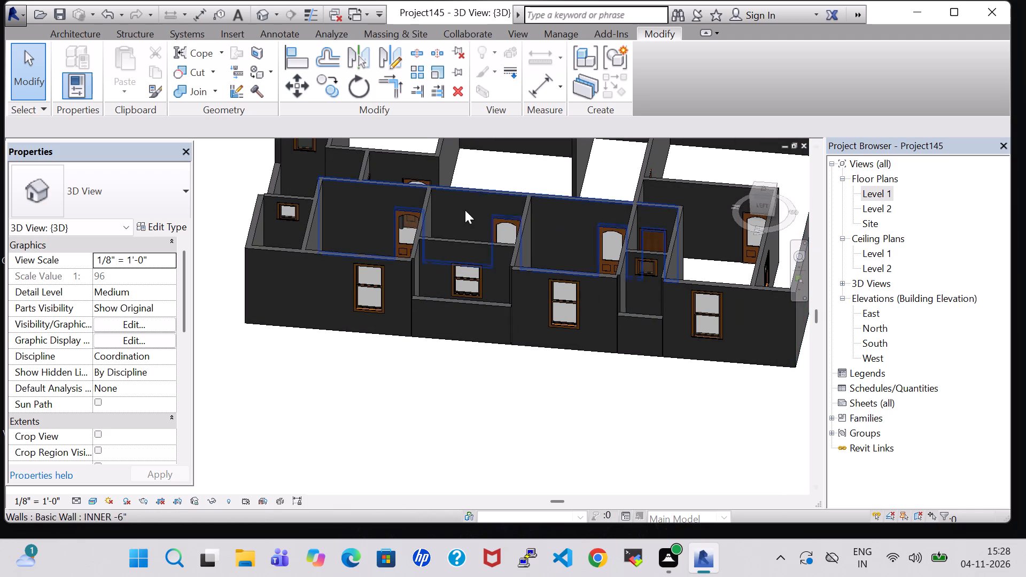
middle_drag(465, 212, 498, 257)
In the Level 1 floor plan, load the Tub-Free Standing-3D component family from the Plumbing library's architectural Bathtubs folder.
click(893, 193)
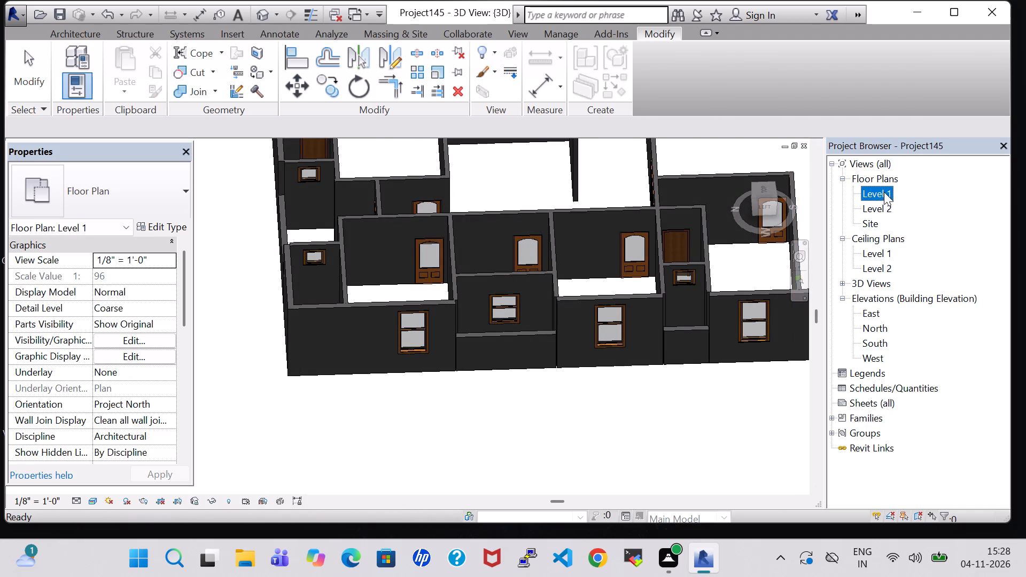
double_click(881, 191)
click(650, 306)
middle_drag(634, 306, 690, 244)
scroll(690, 244, down, 5)
middle_drag(690, 244, 654, 225)
scroll(651, 222, up, 2)
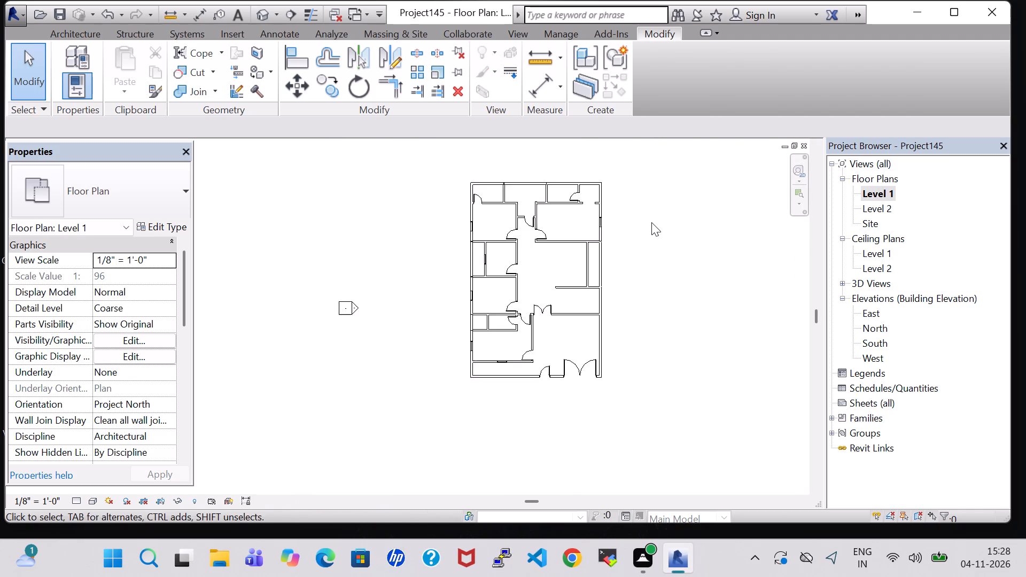
scroll(651, 222, up, 2)
middle_drag(651, 222, 657, 231)
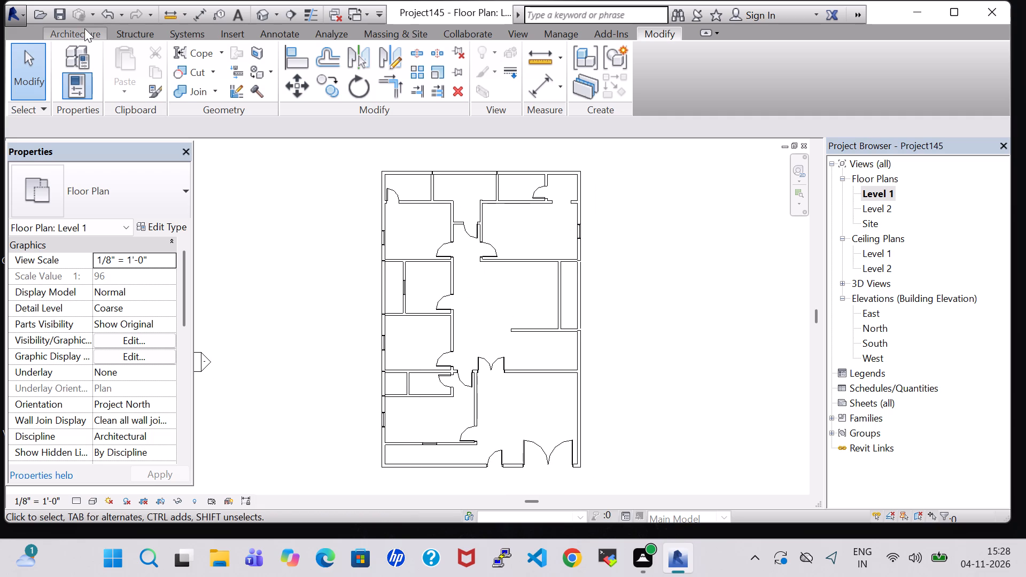
click(84, 28)
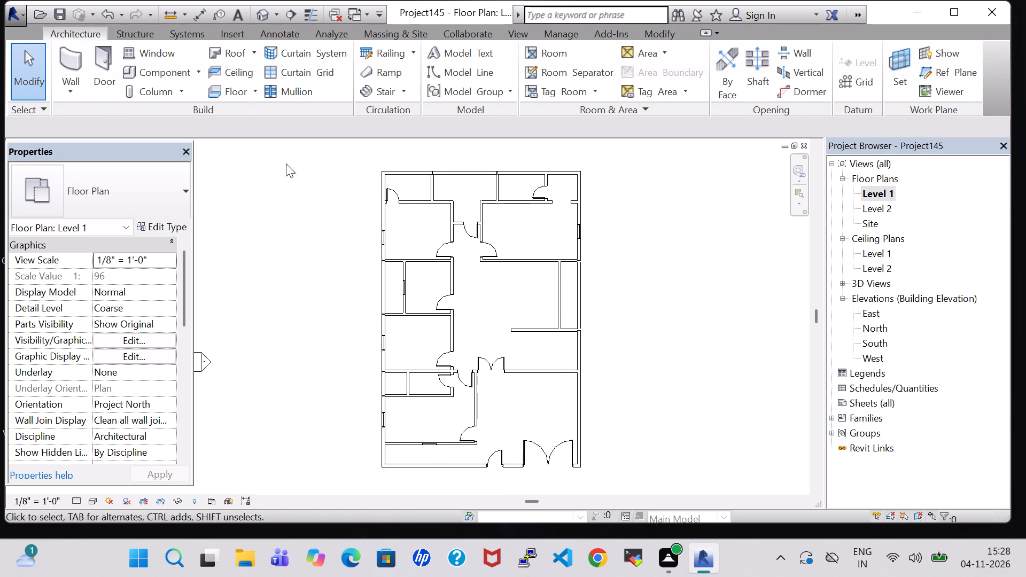
click(176, 71)
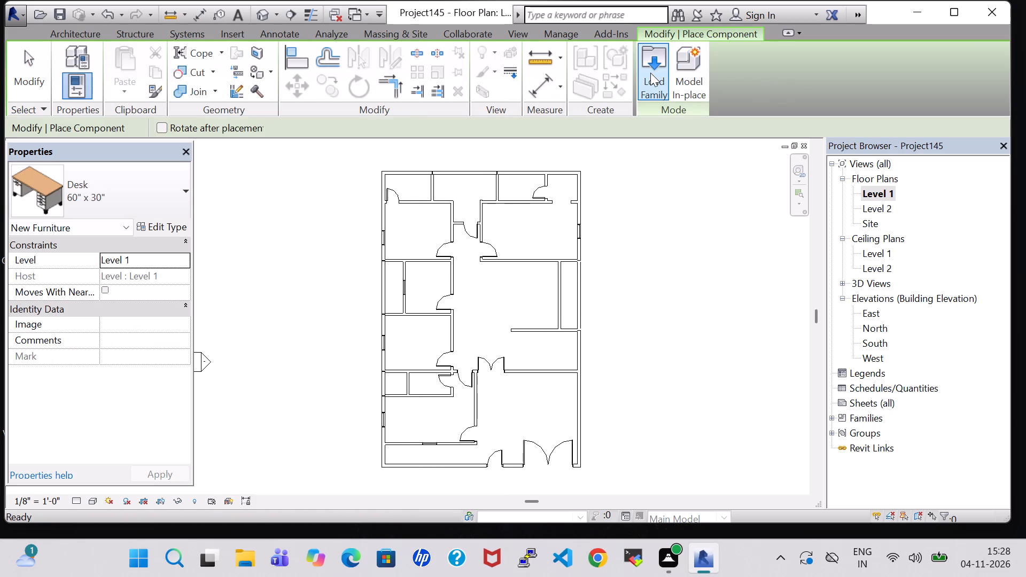
click(650, 73)
click(606, 358)
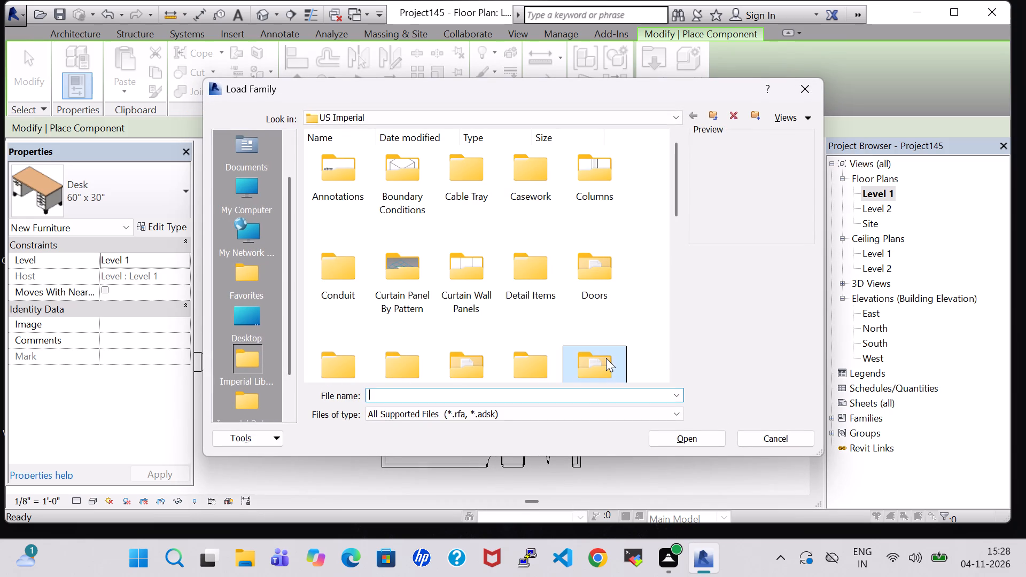
key(p)
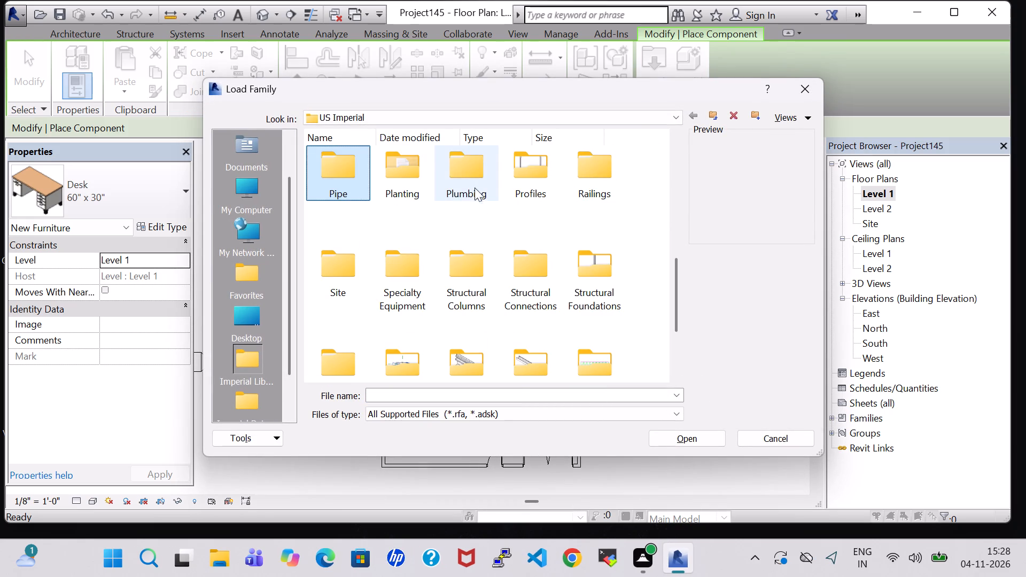
double_click(473, 184)
double_click(339, 180)
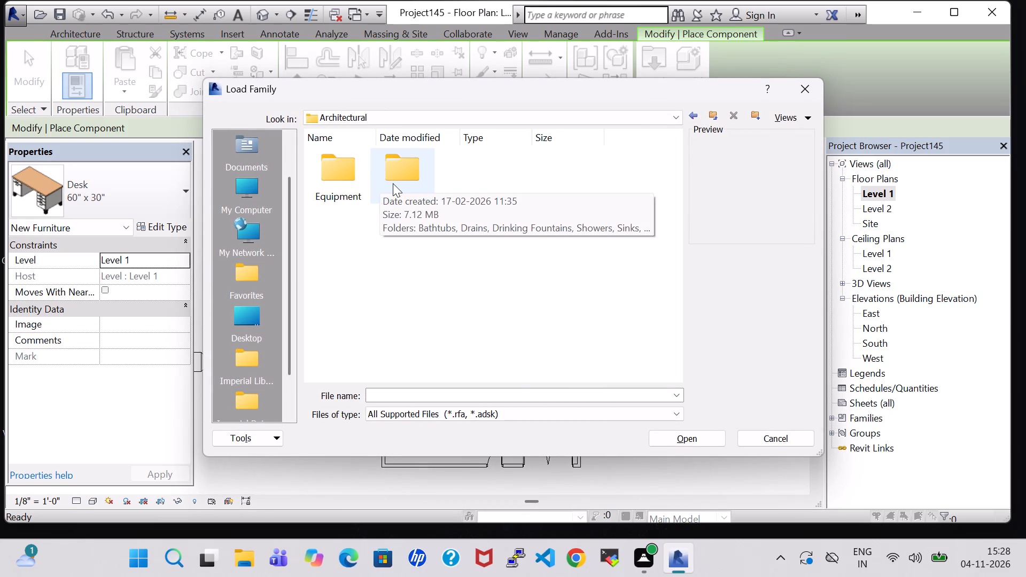
double_click(393, 183)
double_click(342, 173)
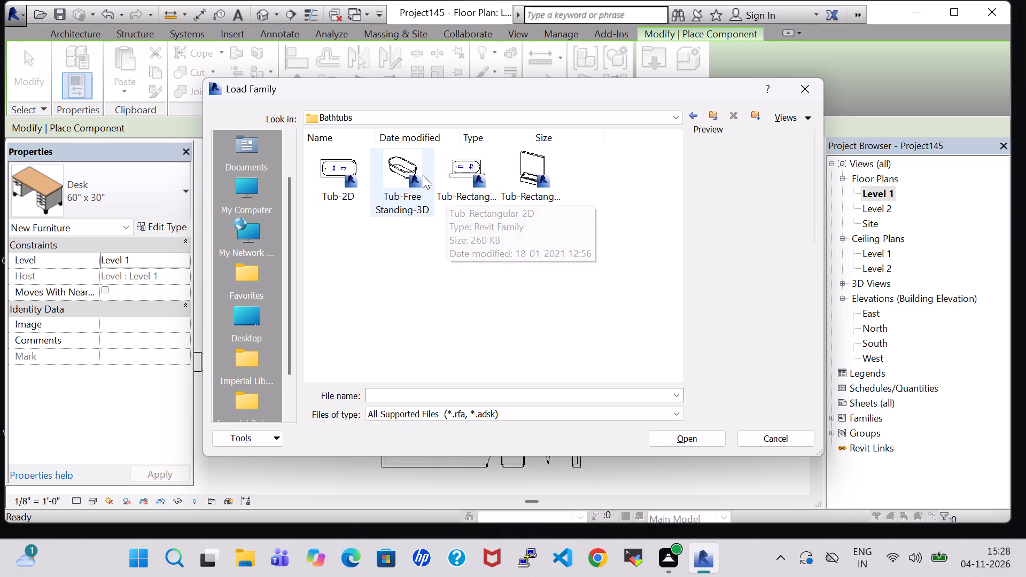
click(399, 162)
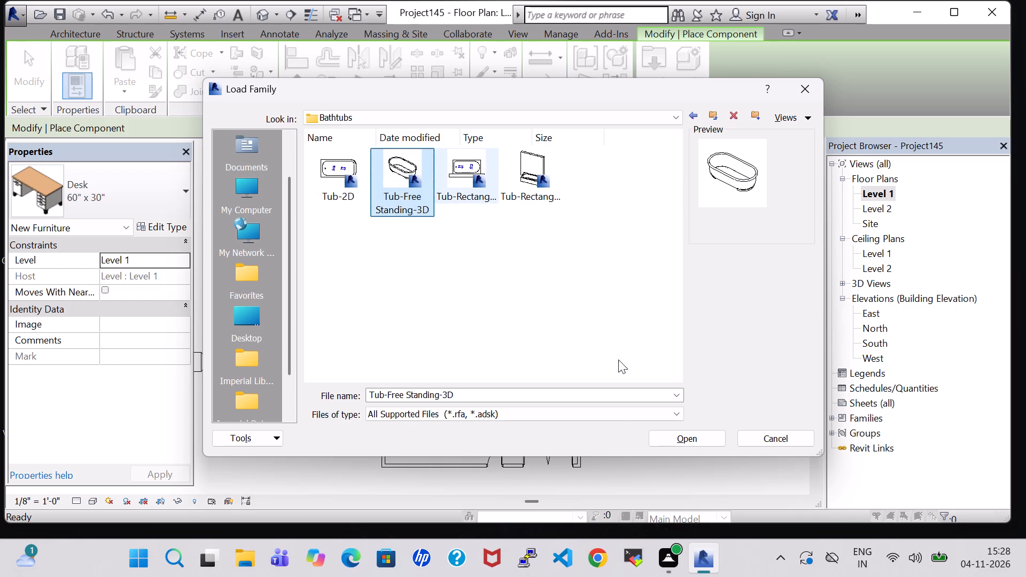
click(696, 444)
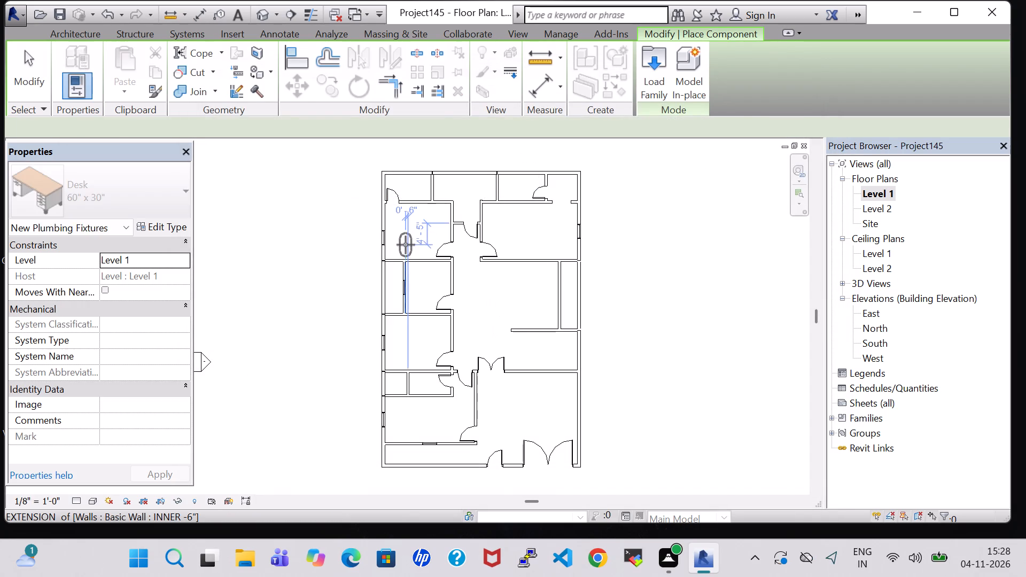
Place the 30" x 60" free-standing tub in the plan's upper-left bathroom, its centre about 1' 9" from the right wall and 3' 1" from the top wall.
scroll(406, 245, up, 6)
middle_drag(421, 214, 423, 433)
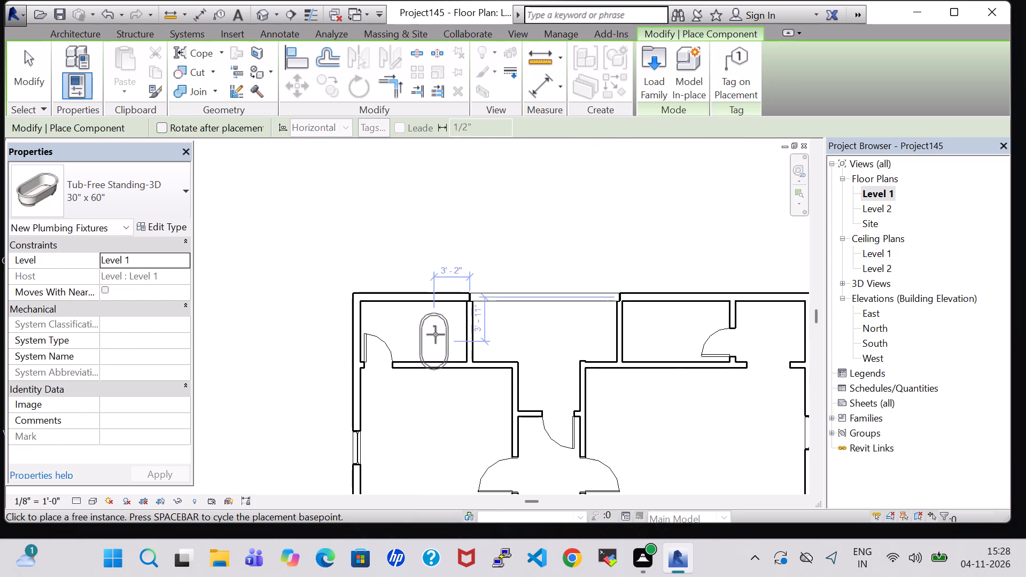
scroll(436, 330, up, 3)
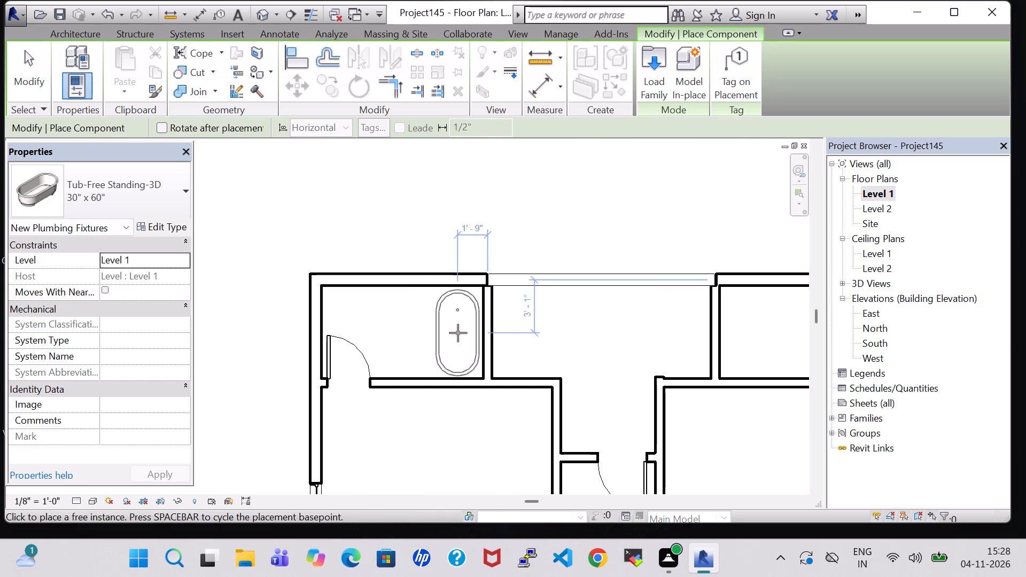
click(458, 333)
key(Escape)
key(Escape)
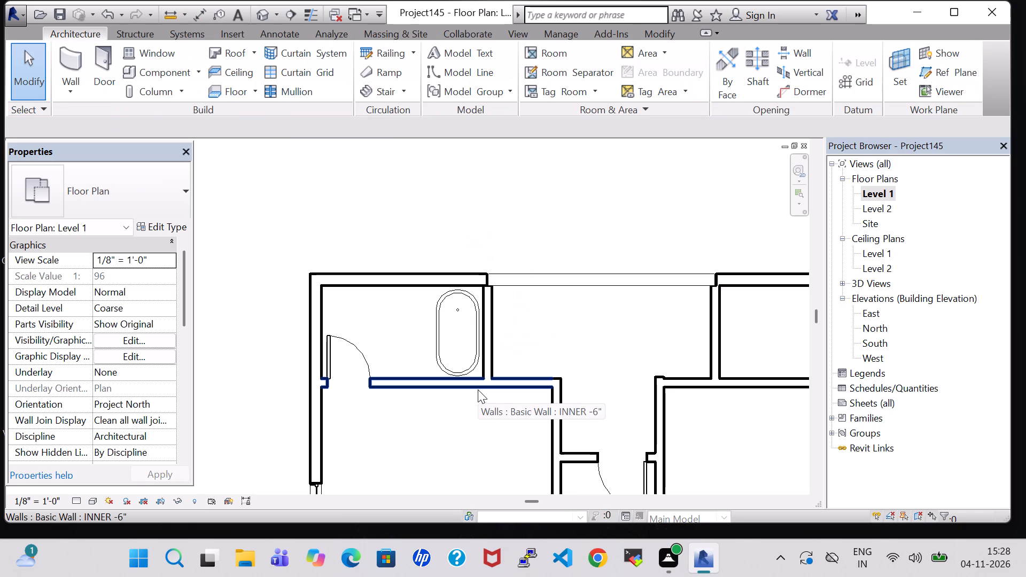
Load the Sink Vanity-Square component family from the Plumbing library's architectural Fixtures, Sinks folder.
click(166, 68)
click(658, 64)
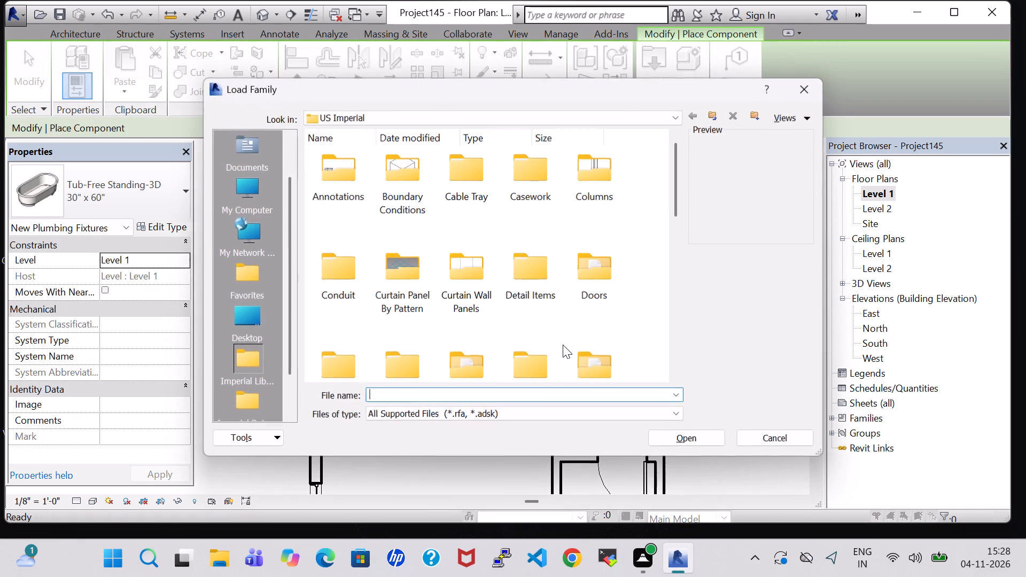
click(579, 359)
scroll(579, 359, down, 1)
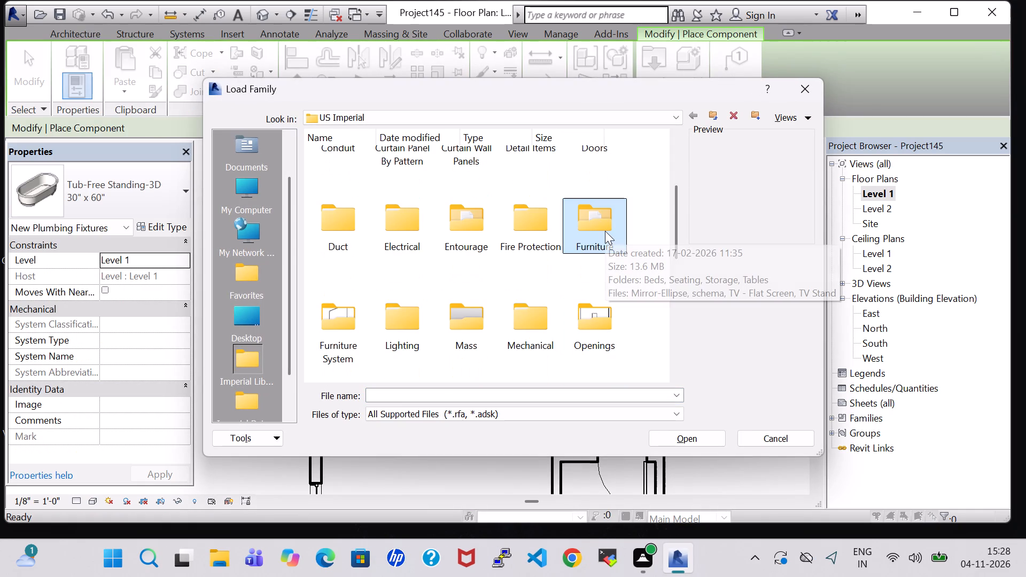
key(p)
double_click(453, 190)
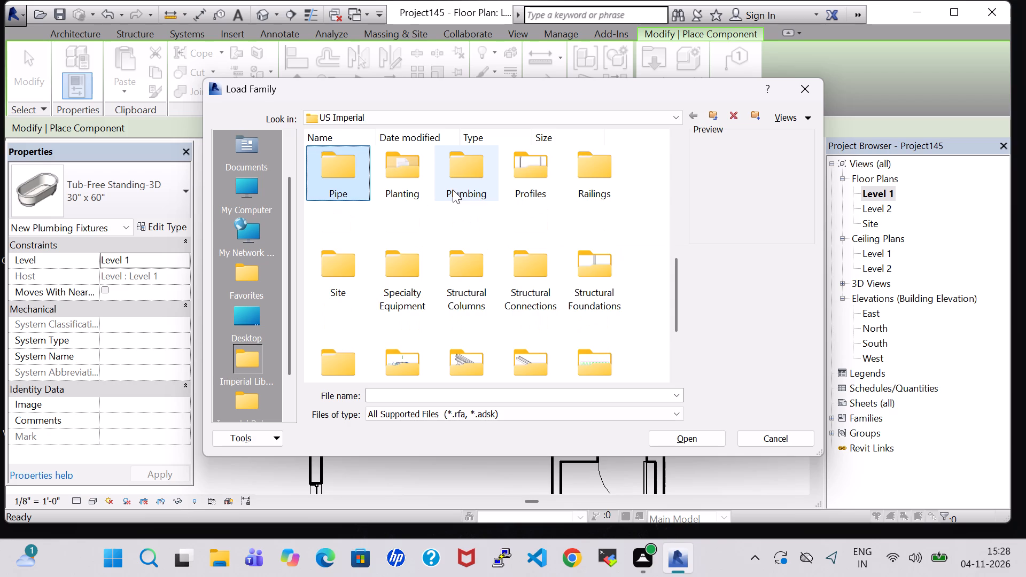
double_click(351, 187)
double_click(395, 188)
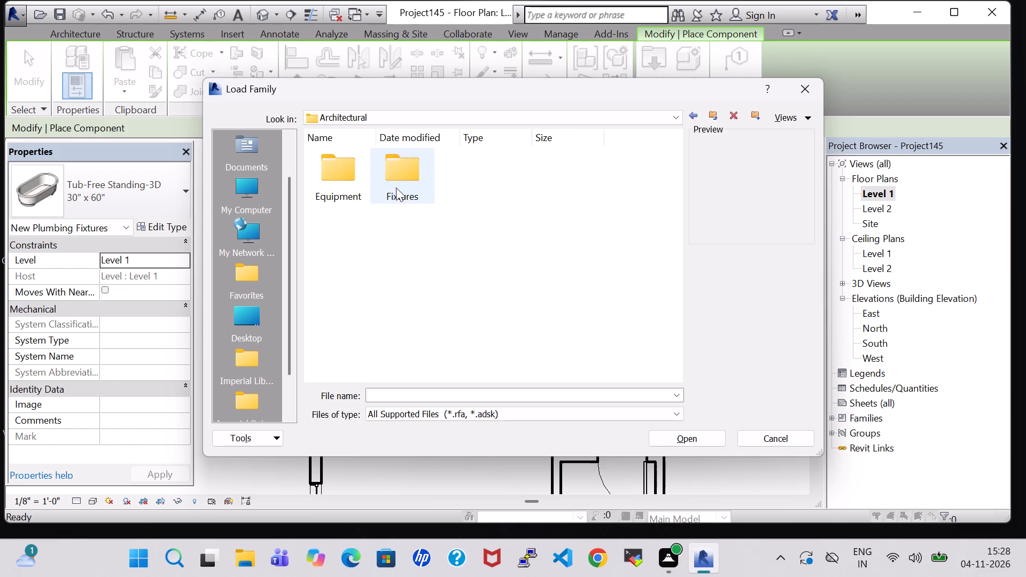
click(572, 190)
double_click(601, 179)
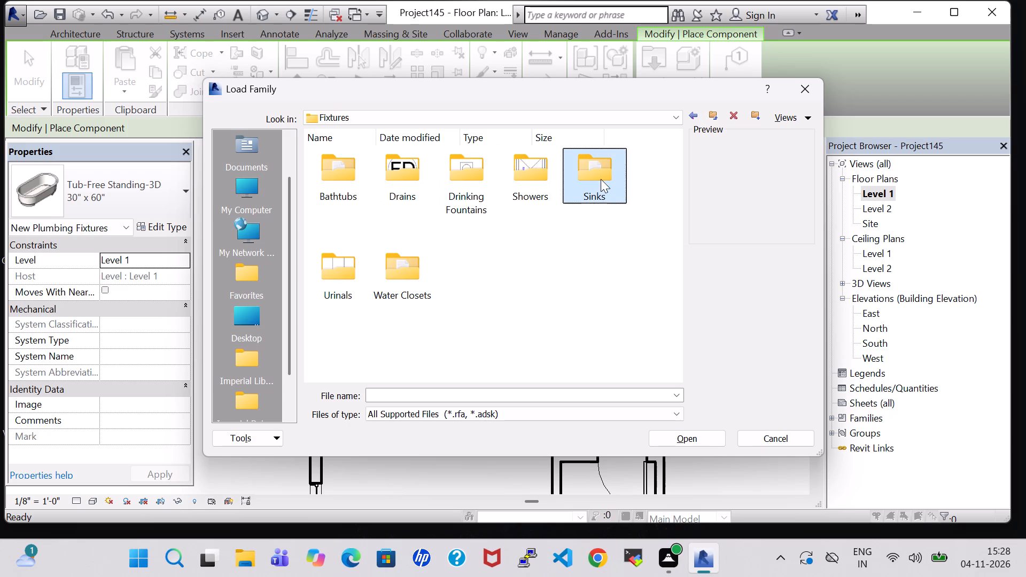
click(578, 251)
double_click(583, 190)
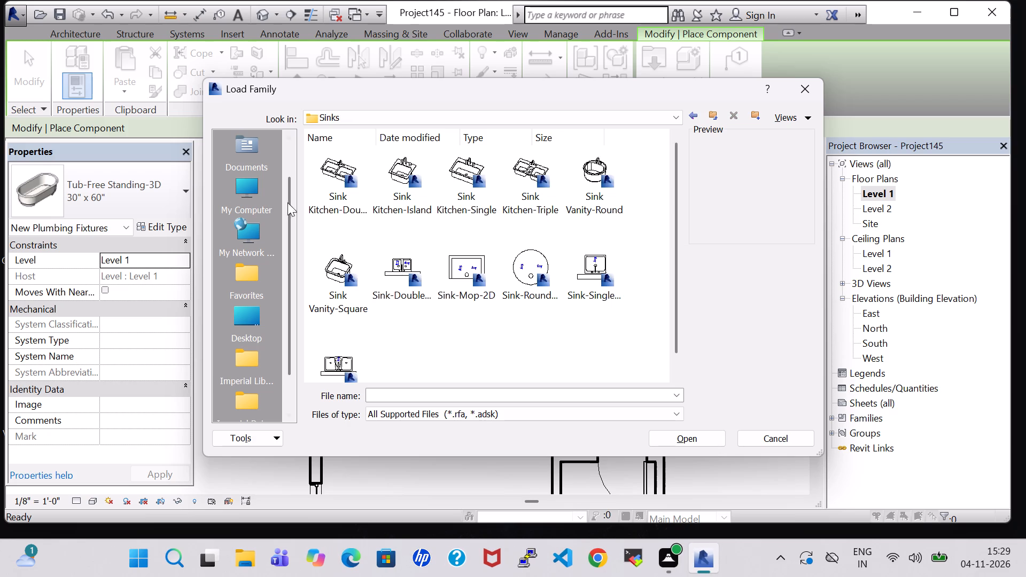
click(316, 276)
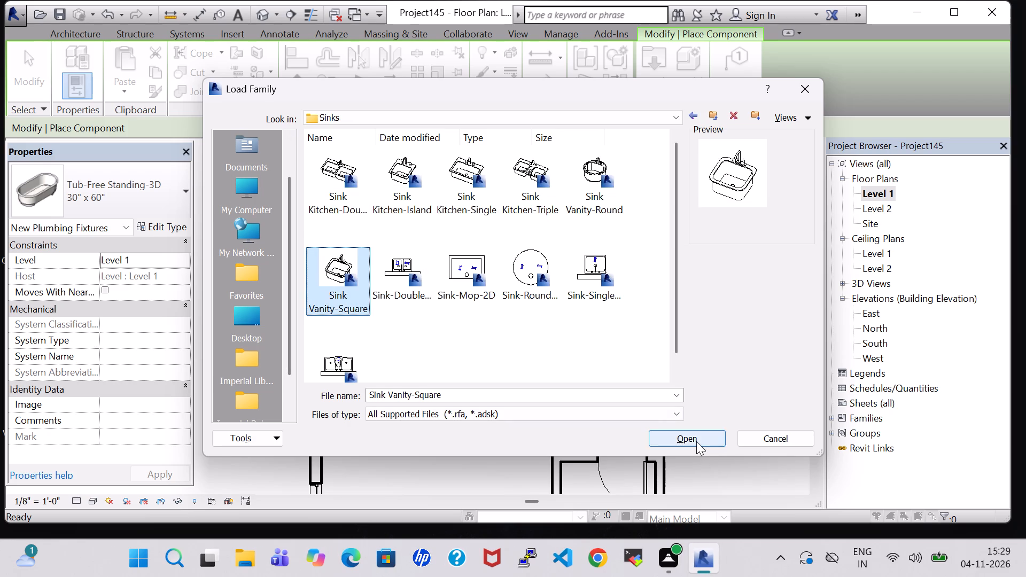
click(696, 441)
Place the 20" x 18" vanity sink against the bathroom's top wall, in the upper-left corner above the door.
scroll(350, 311, up, 3)
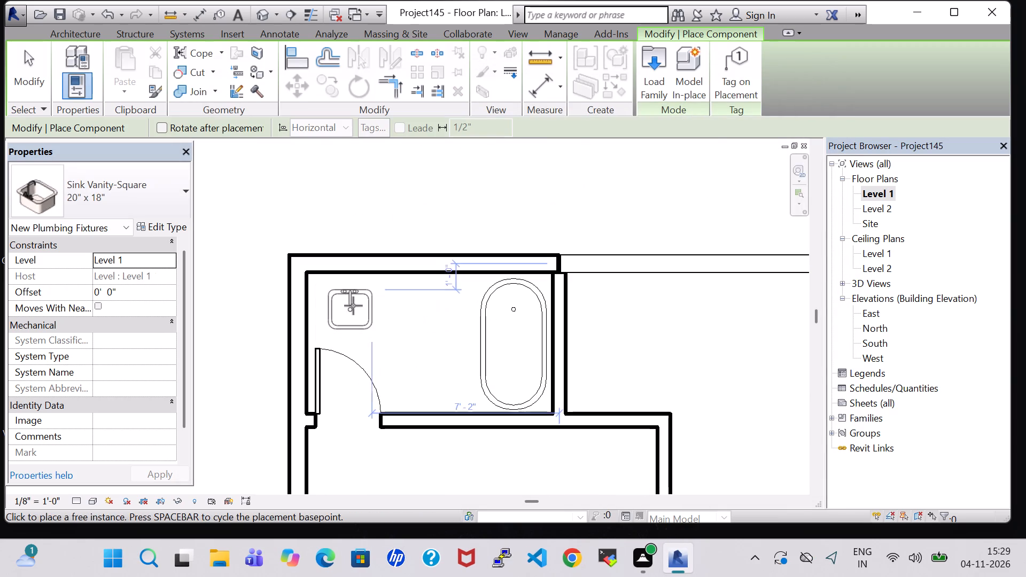
click(343, 293)
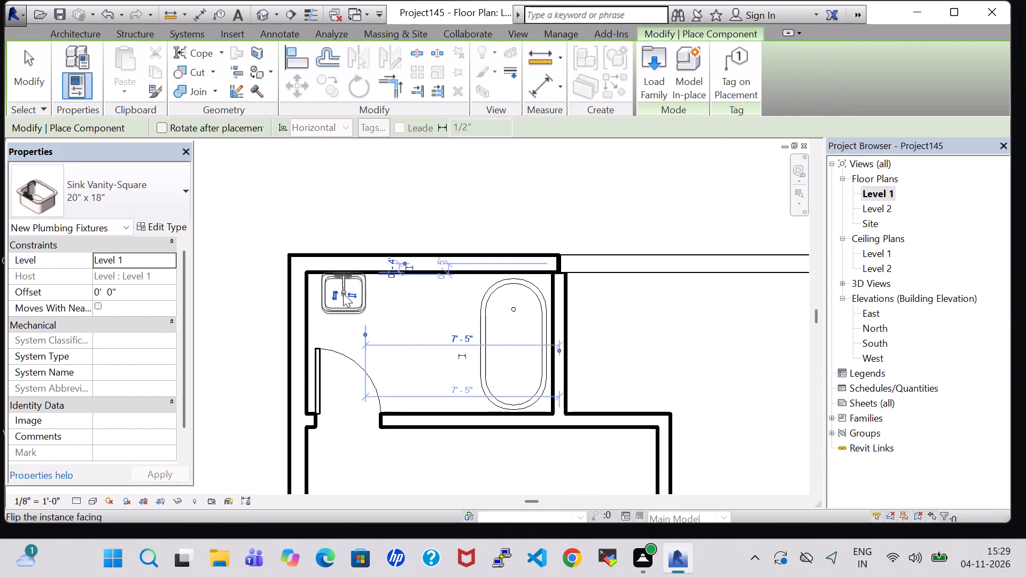
key(Escape)
key(Escape)
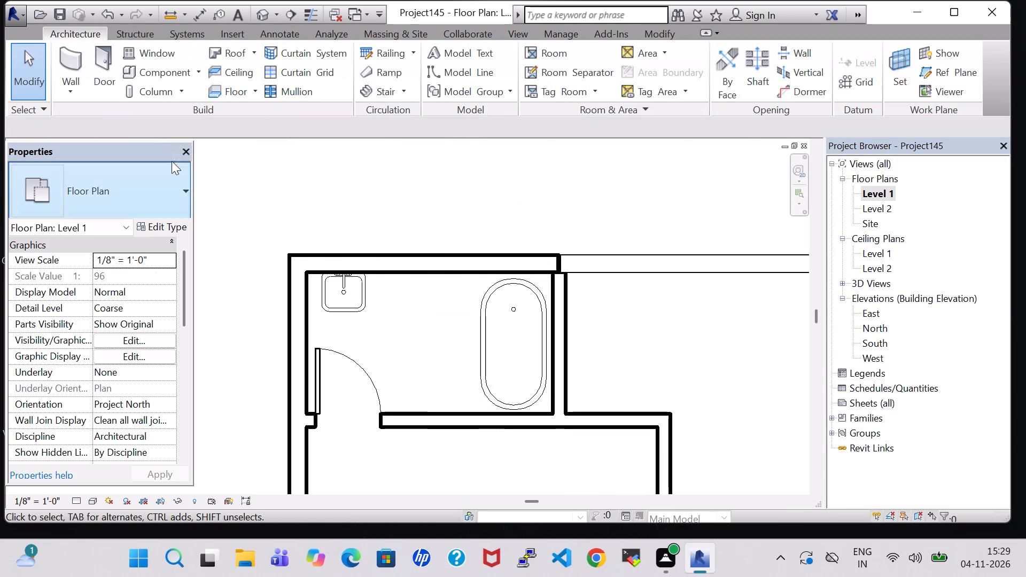
Load the Toilet-Domestic-3D component family from the Plumbing library's architectural Fixtures, Water Closets folder.
click(158, 68)
click(658, 73)
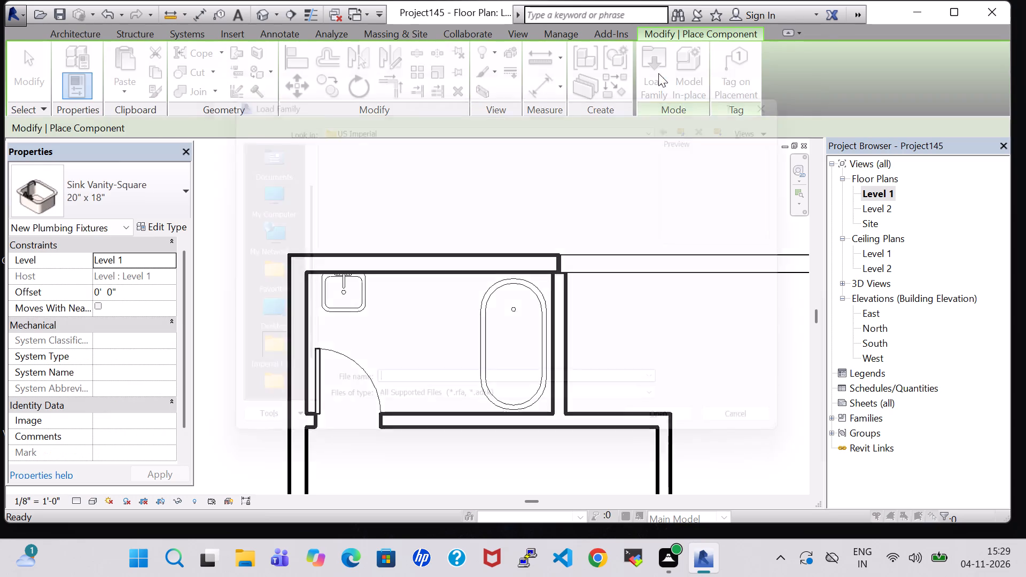
click(601, 369)
scroll(598, 363, down, 1)
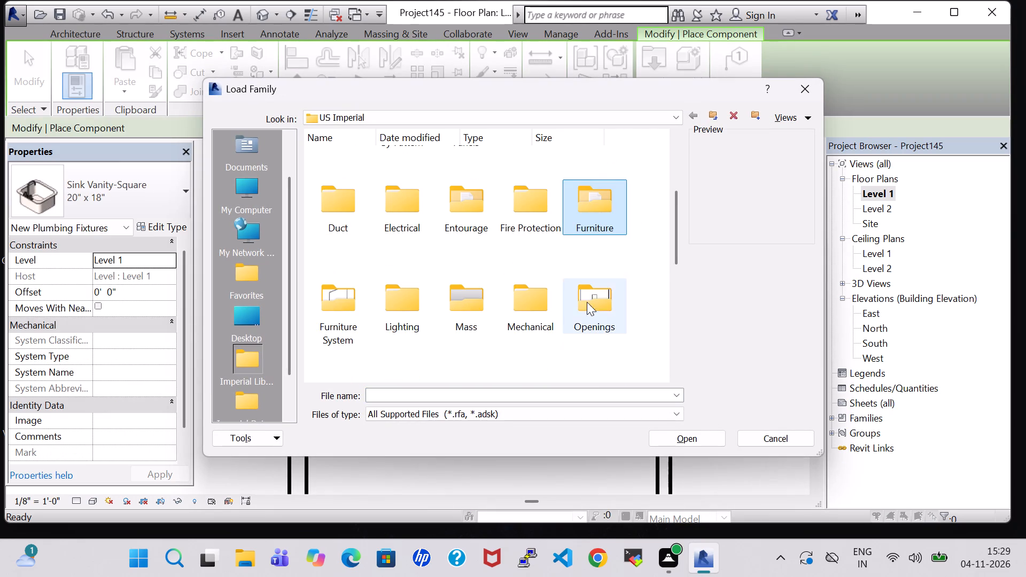
key(p)
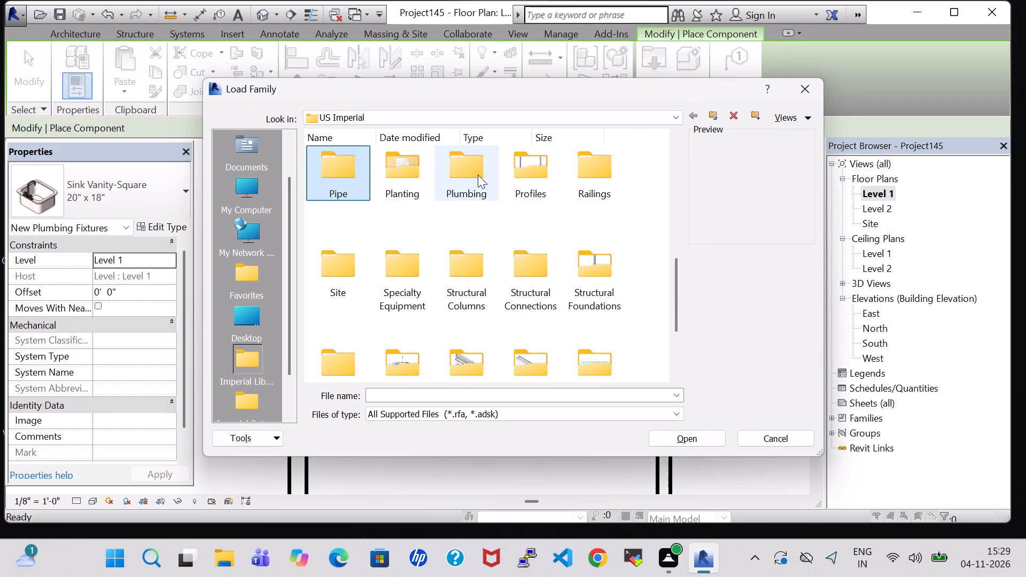
double_click(478, 175)
double_click(404, 171)
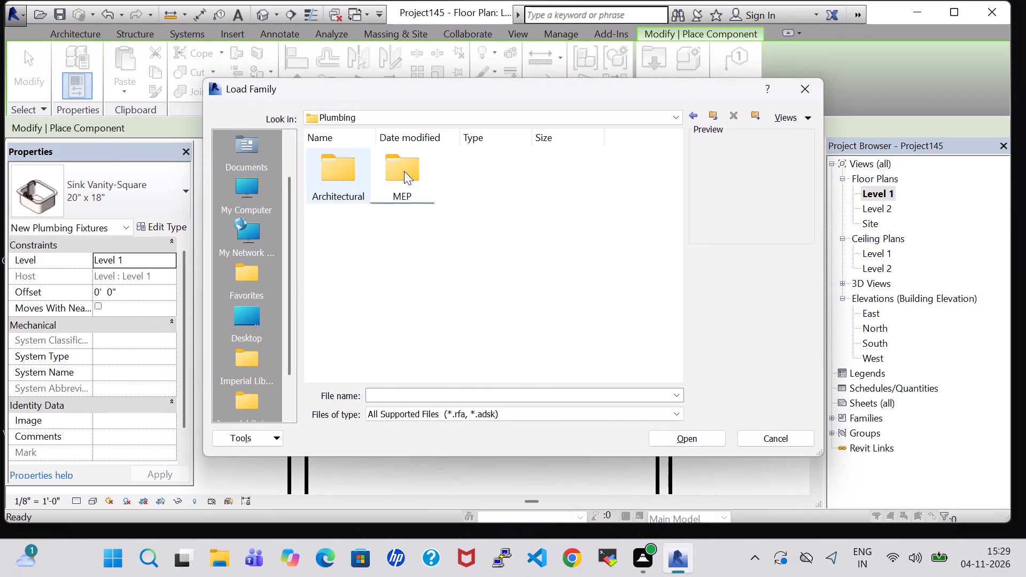
click(446, 263)
double_click(336, 177)
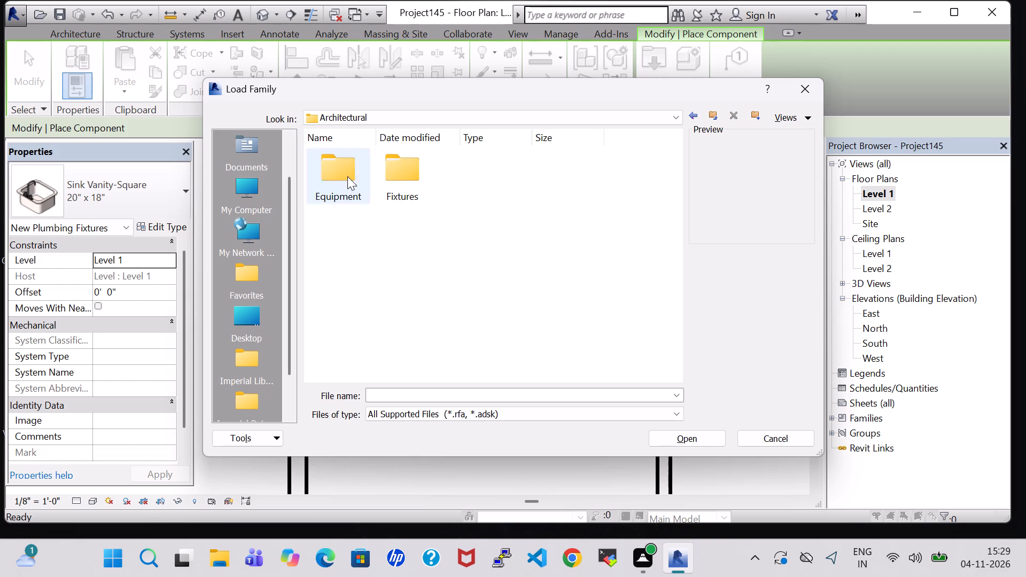
click(449, 167)
double_click(418, 174)
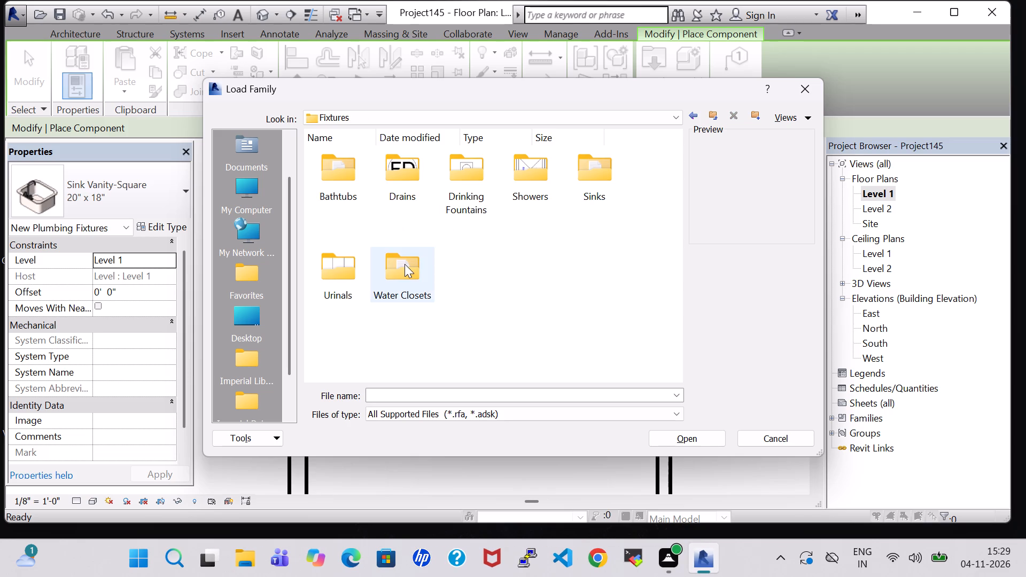
double_click(404, 264)
click(514, 171)
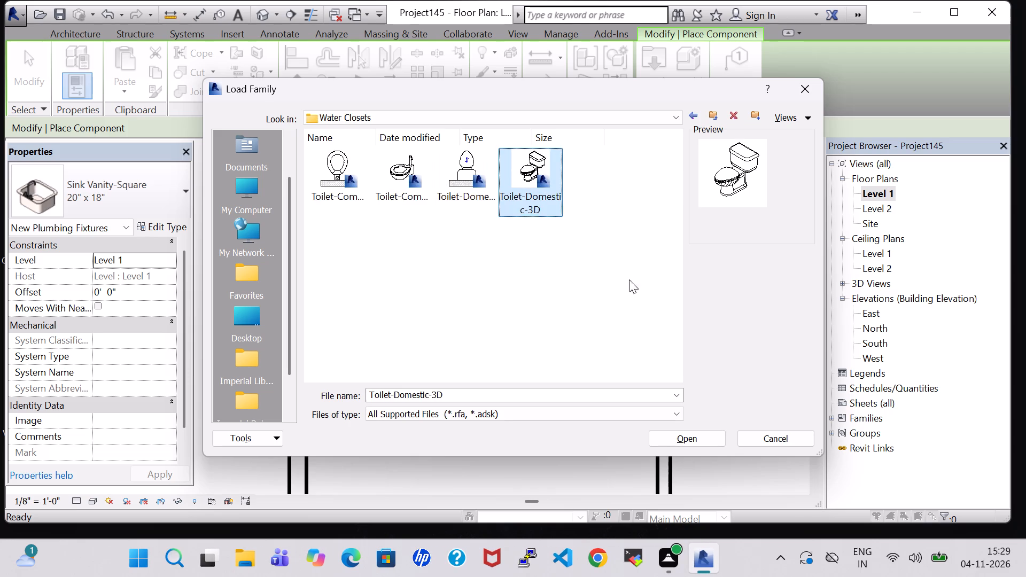
click(693, 442)
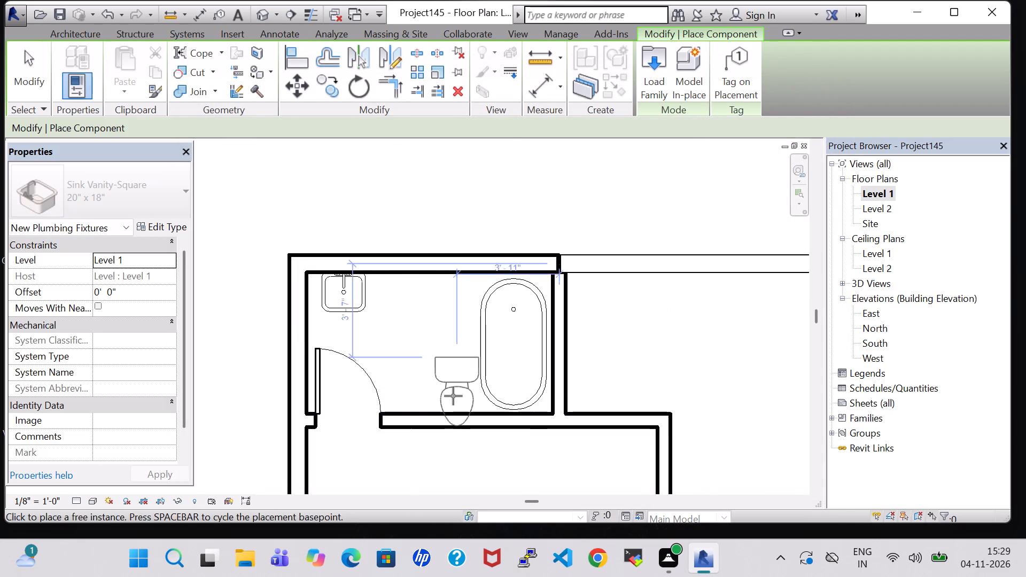
Place the toilet rotated 180 degrees with its tank against the bathroom's lower wall, about 5' 4" from the left exterior wall.
key(space)
key(space)
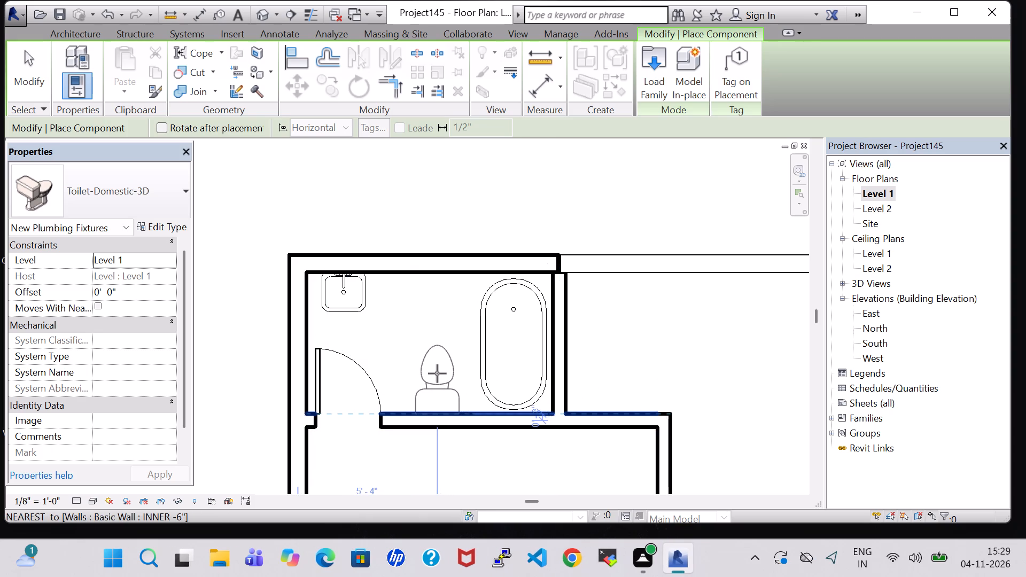
click(437, 373)
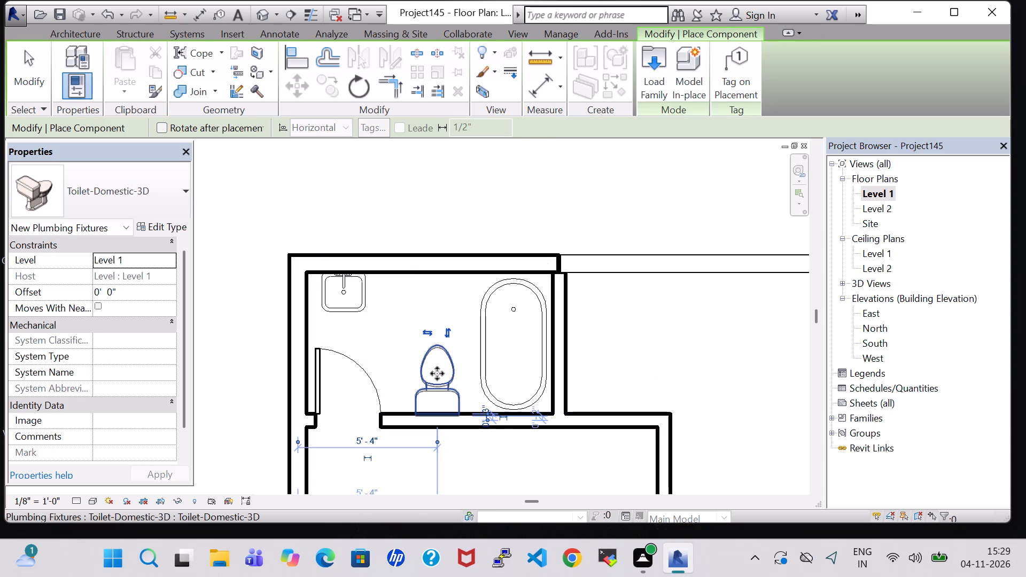
key(Escape)
key(Escape)
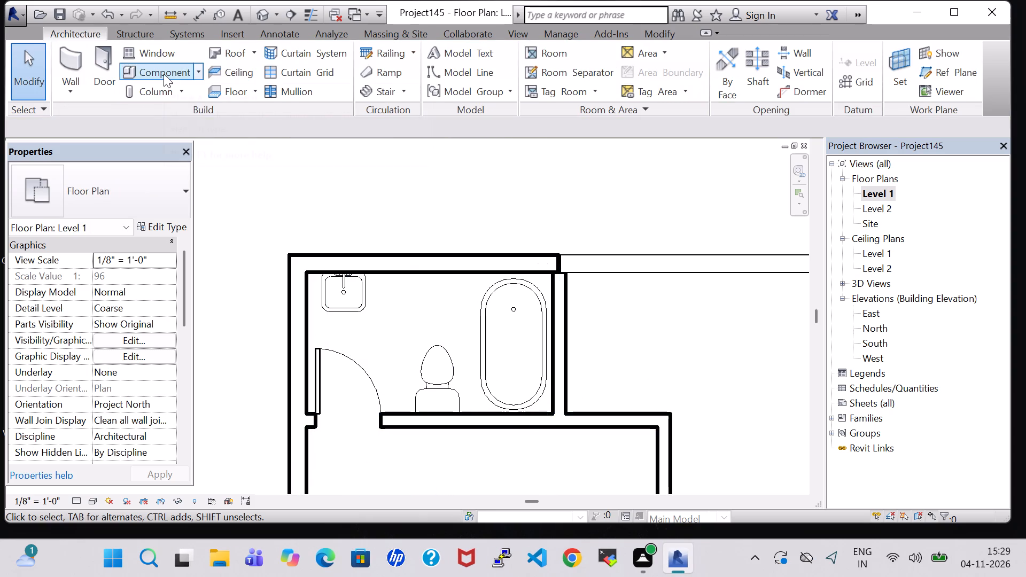
Examine the placed tub, toilet and sink in the corner bathroom from above in the 3D view.
click(254, 2)
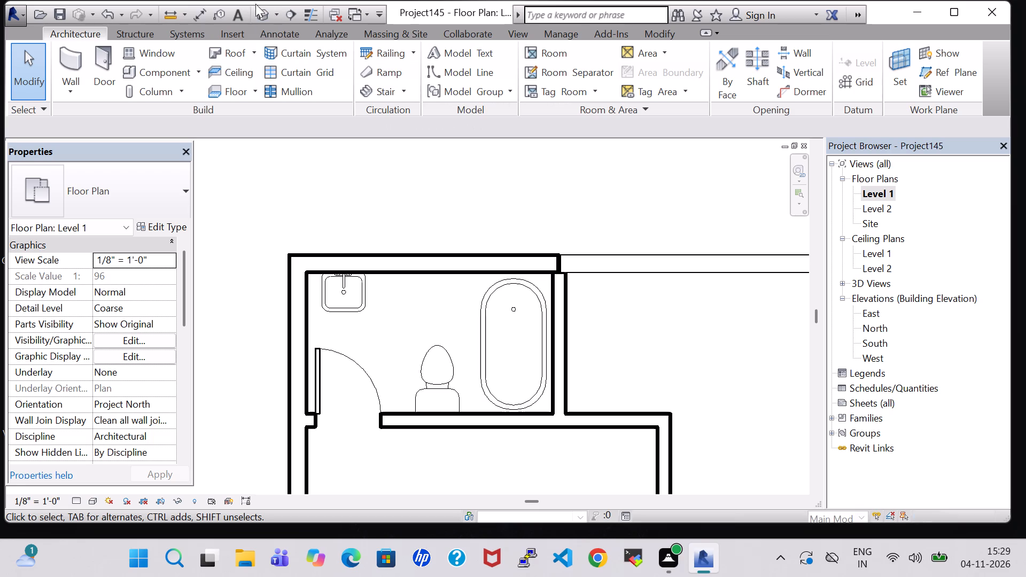
click(258, 15)
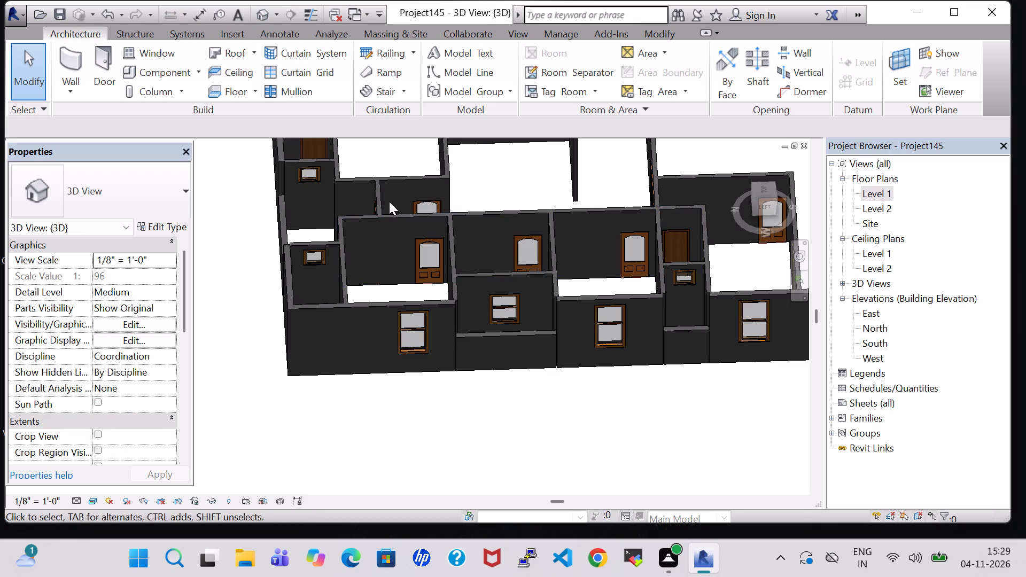
shift+middle_drag(403, 212, 419, 331)
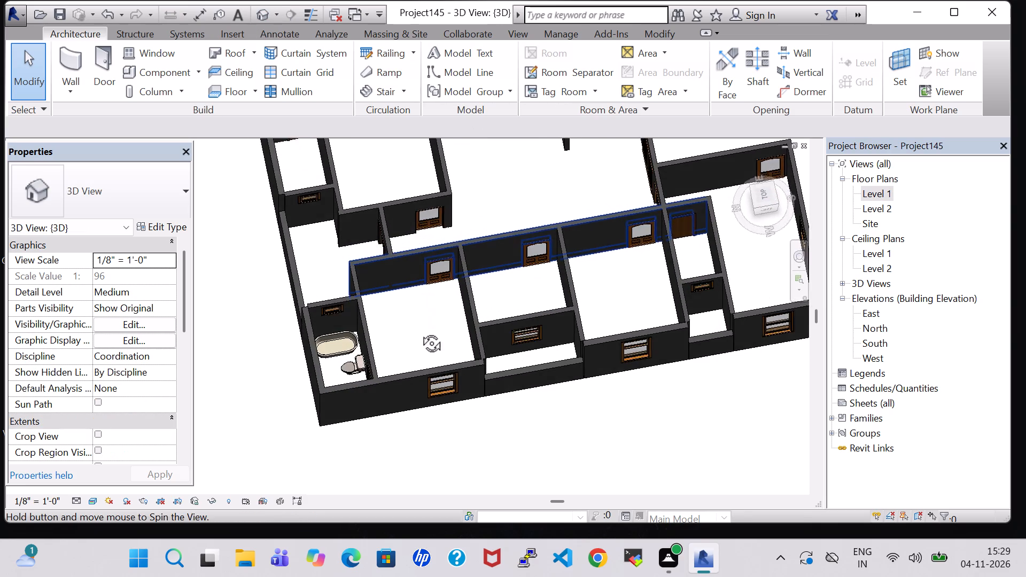
shift+middle_drag(419, 331, 418, 346)
scroll(401, 347, up, 4)
shift+middle_drag(382, 330, 374, 366)
middle_drag(356, 341, 407, 295)
shift+middle_drag(398, 281, 392, 317)
middle_drag(363, 271, 401, 276)
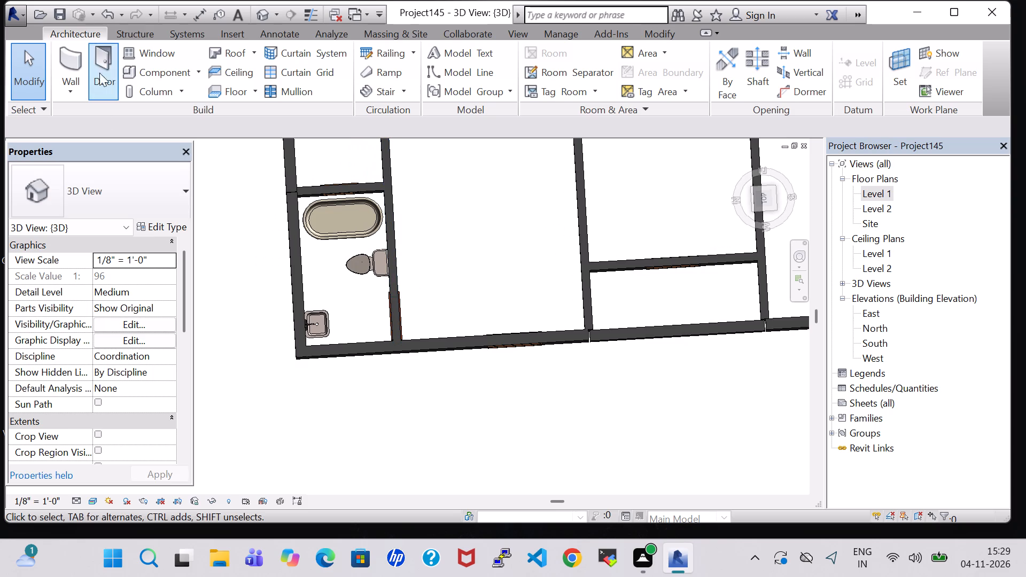
Load the Floor Drain - Round component family from the Plumbing library's MEP Fixtures, Drains folder.
click(158, 69)
click(647, 76)
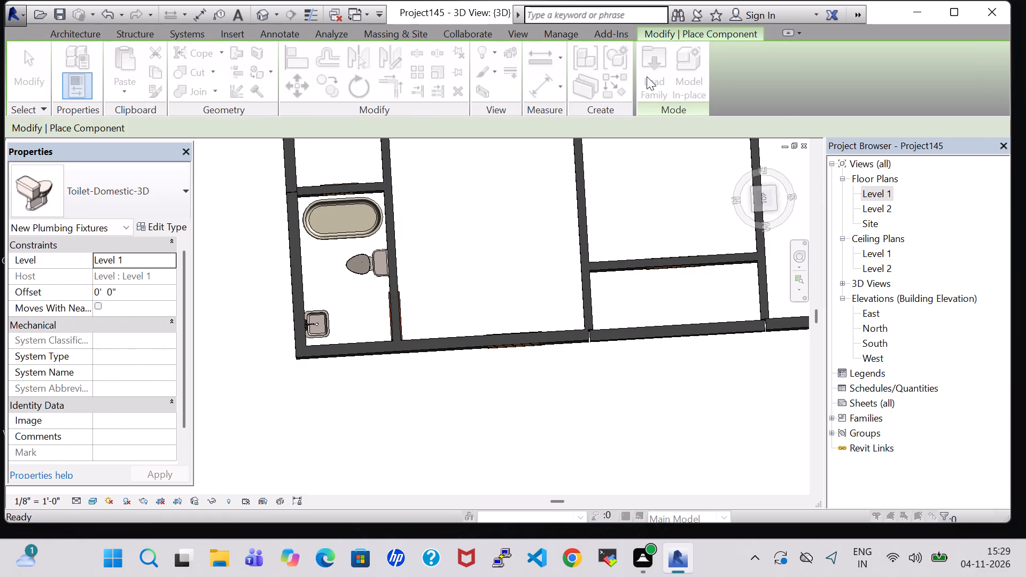
click(587, 359)
key(p)
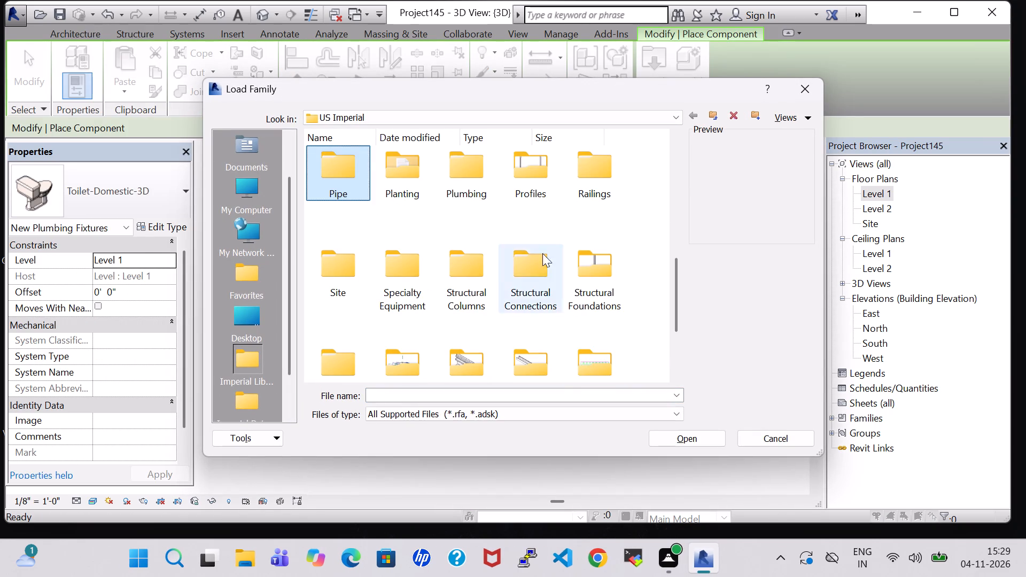
double_click(466, 194)
double_click(405, 185)
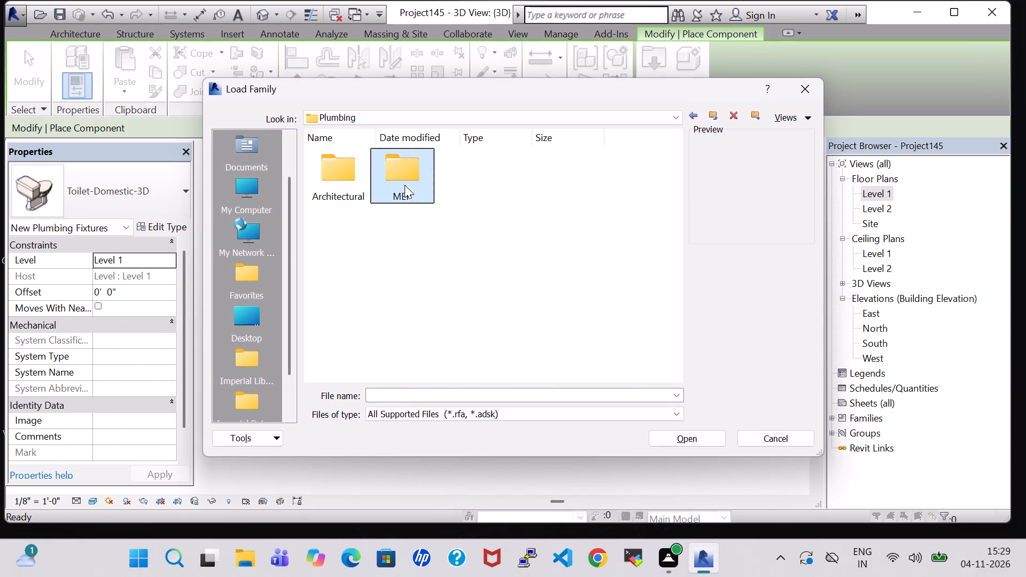
click(410, 206)
double_click(401, 181)
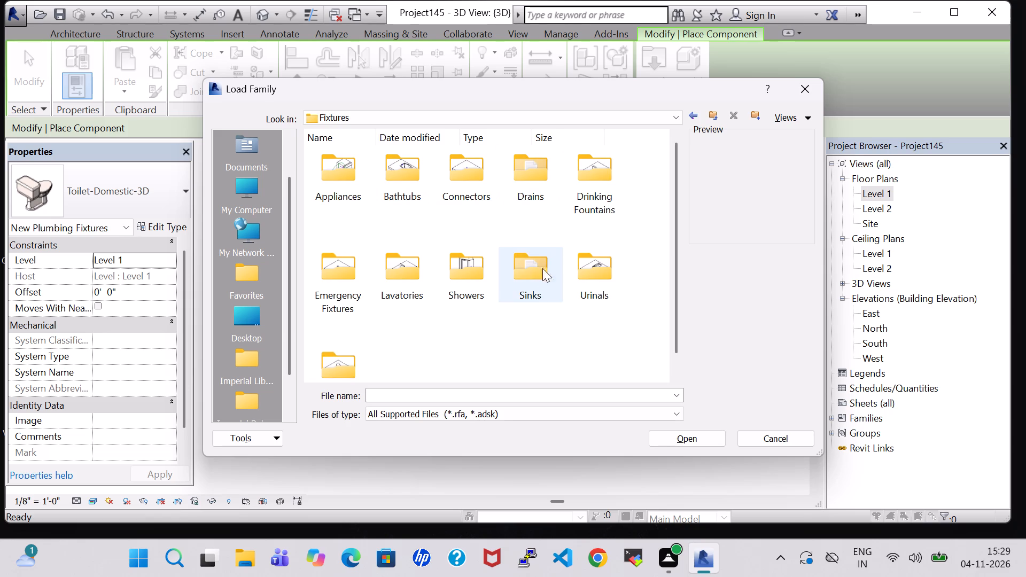
double_click(527, 182)
click(401, 175)
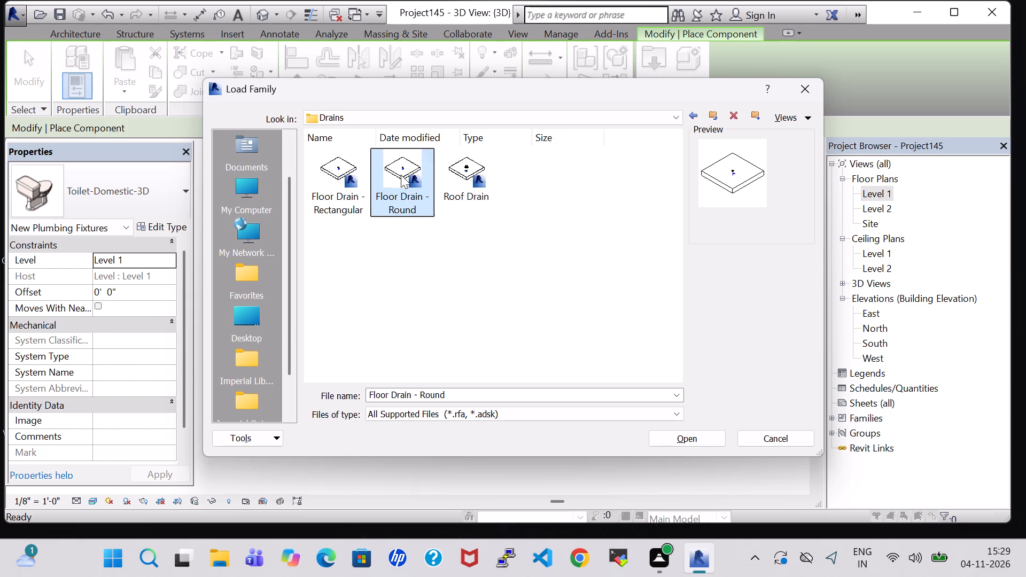
click(694, 439)
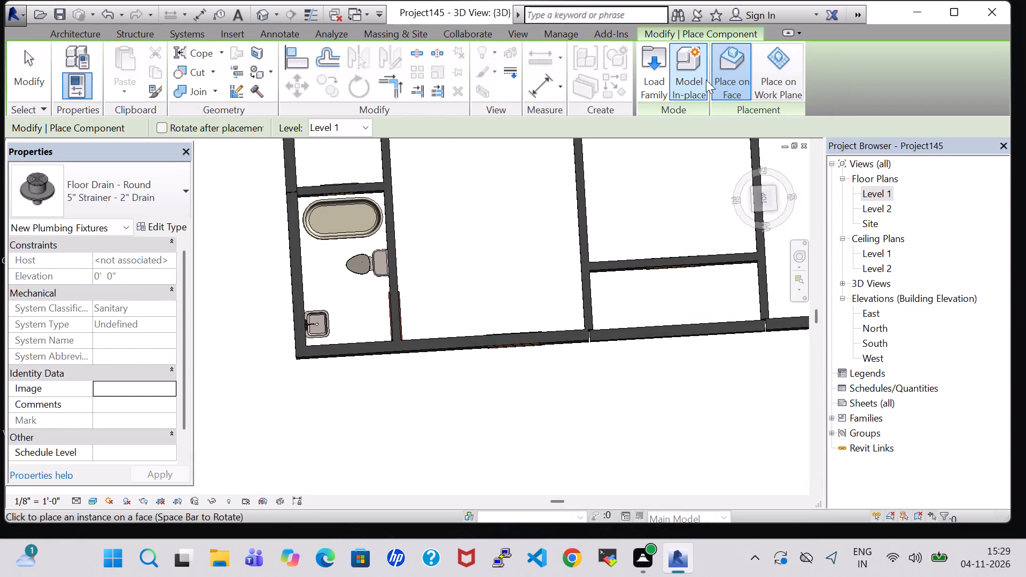
Place the 5" Strainer - 2" Drain round floor drain on the Level 1 work plane beside the bathroom sink.
click(780, 78)
scroll(327, 285, up, 9)
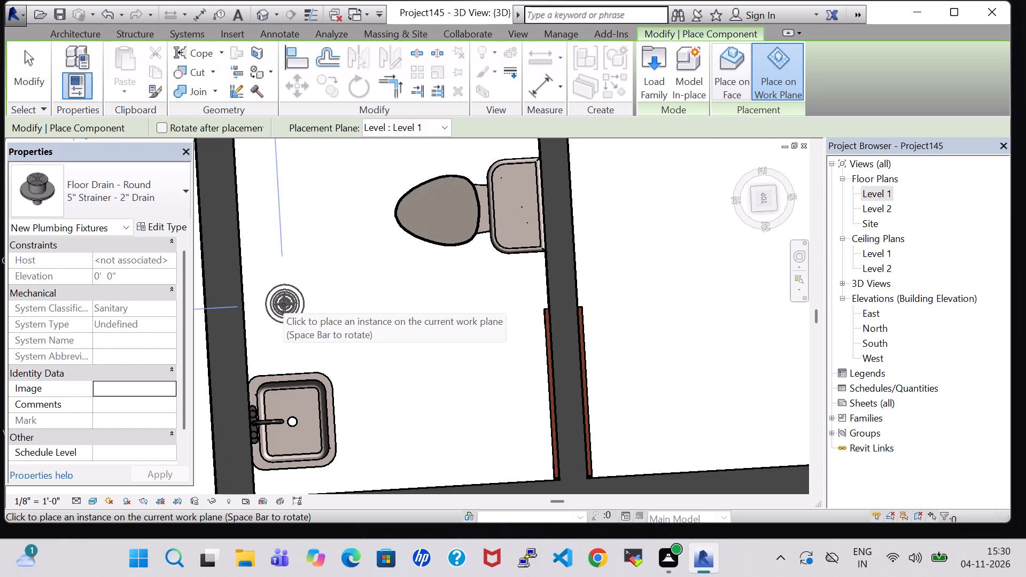
click(280, 305)
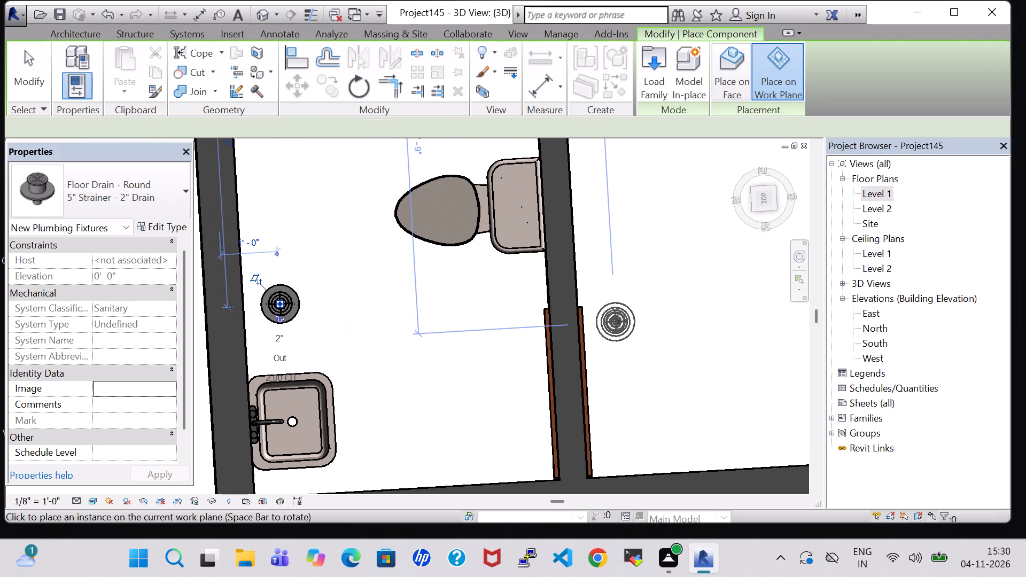
key(Escape)
key(Escape)
Examine the corner bathroom's floor drain, sink, toilet and tub from several angles in the 3D view.
shift+middle_drag(449, 356, 428, 275)
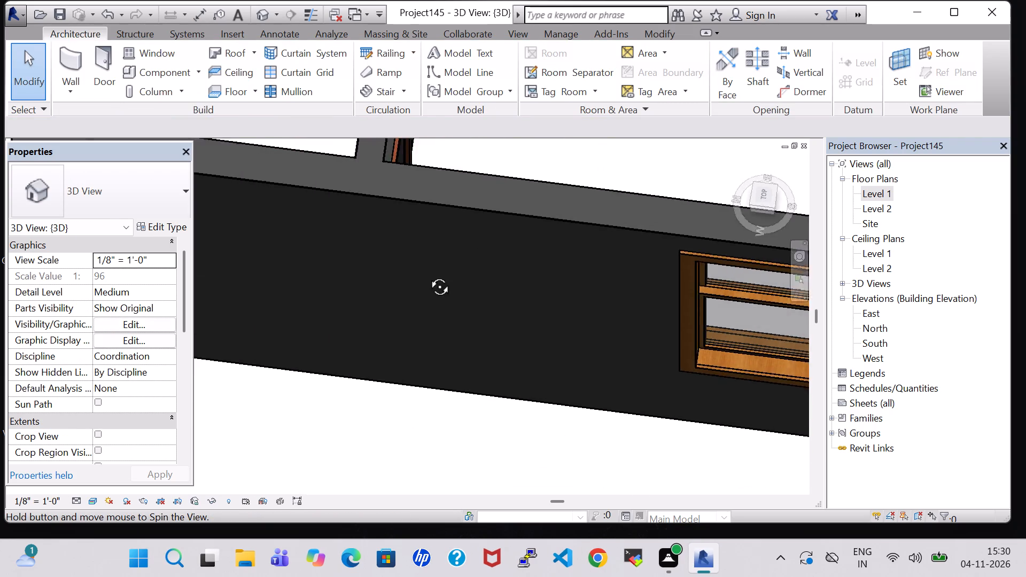
shift+middle_drag(428, 275, 401, 415)
scroll(394, 306, down, 6)
middle_drag(402, 274, 531, 505)
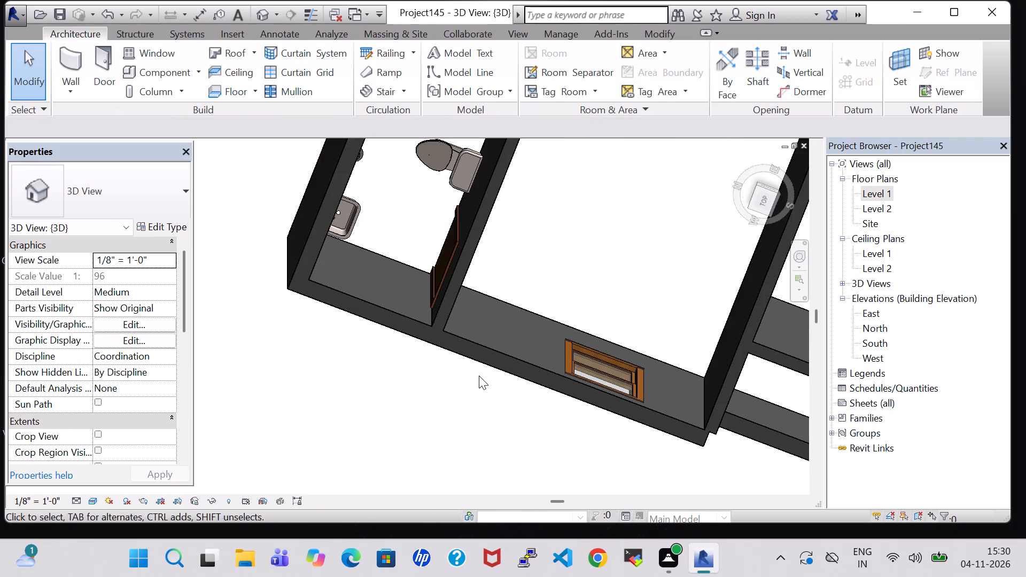
shift+middle_drag(460, 280, 436, 194)
middle_drag(433, 189, 642, 488)
scroll(600, 439, up, 1)
shift+middle_drag(600, 412, 600, 412)
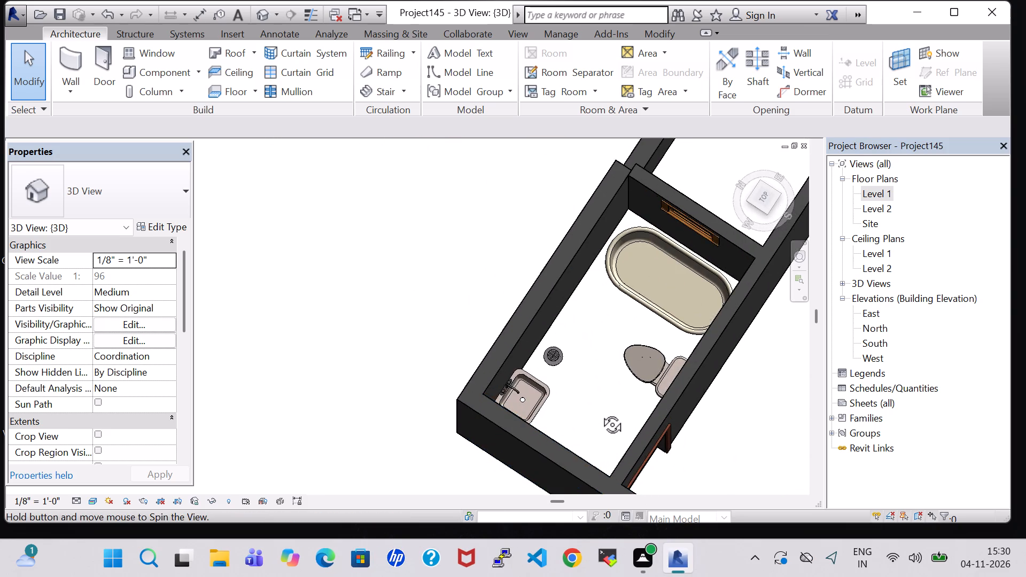
shift+middle_drag(600, 412, 604, 381)
middle_drag(602, 378, 527, 378)
middle_drag(527, 378, 569, 406)
middle_drag(640, 410, 545, 185)
middle_drag(604, 437, 613, 441)
middle_drag(697, 473, 721, 304)
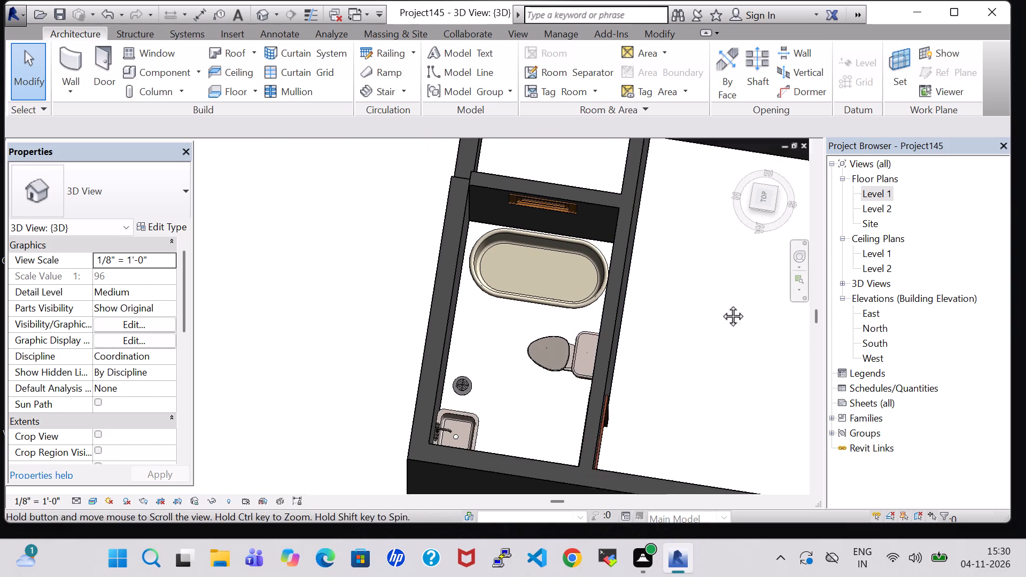
middle_drag(721, 304, 726, 280)
middle_drag(516, 367, 542, 385)
middle_drag(572, 450, 511, 261)
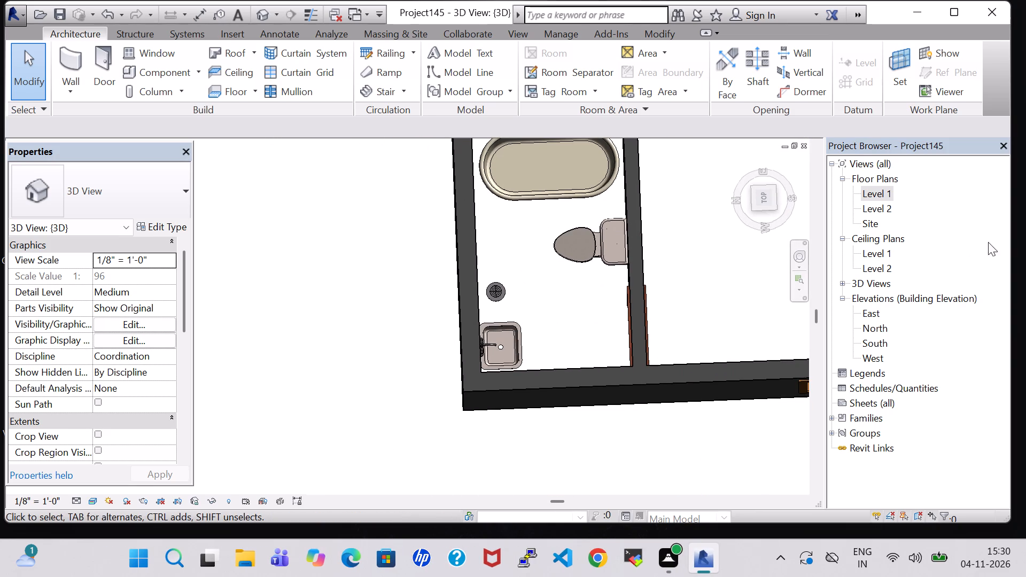
From the Level 1 floor plan, browse the family library's Plumbing architectural Fixtures folders for another bathroom component.
double_click(867, 198)
scroll(570, 294, down, 1)
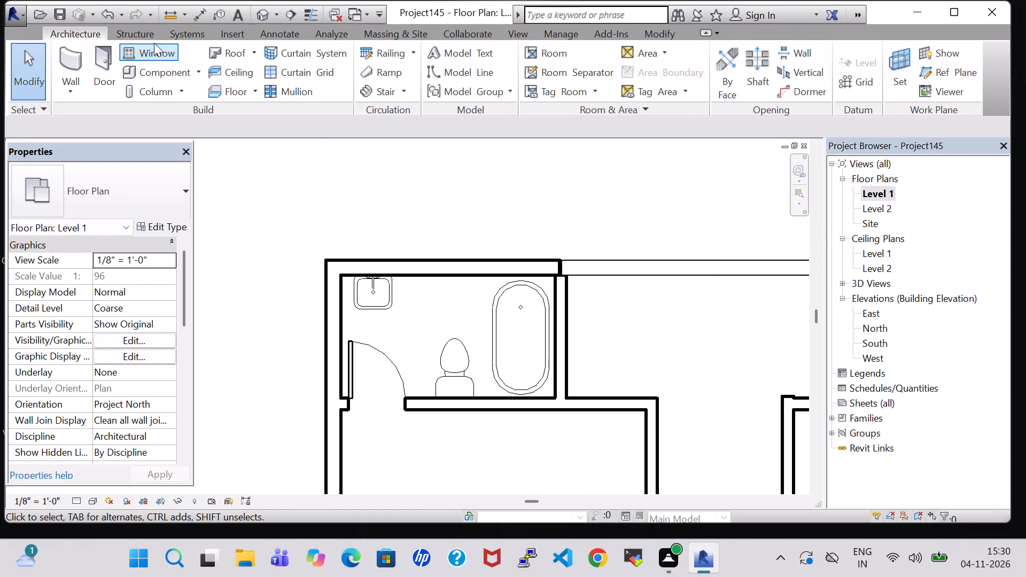
click(153, 67)
click(656, 73)
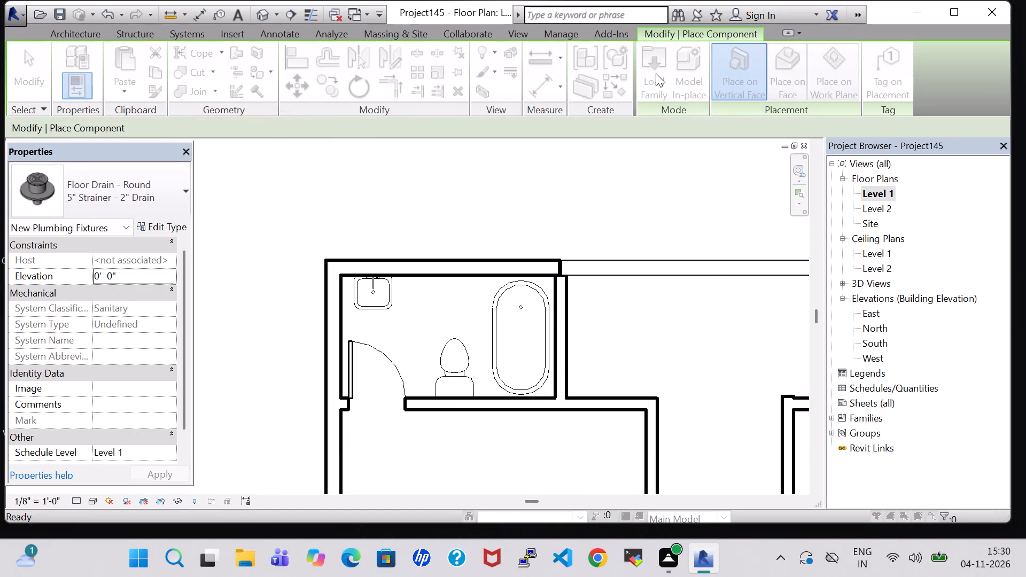
scroll(568, 317, down, 1)
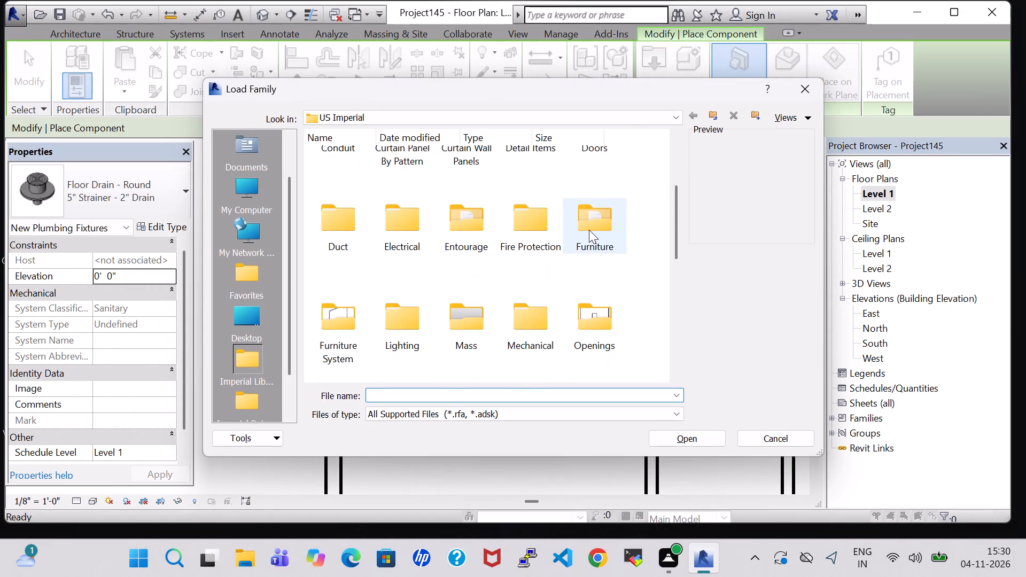
click(589, 230)
key(p)
double_click(467, 170)
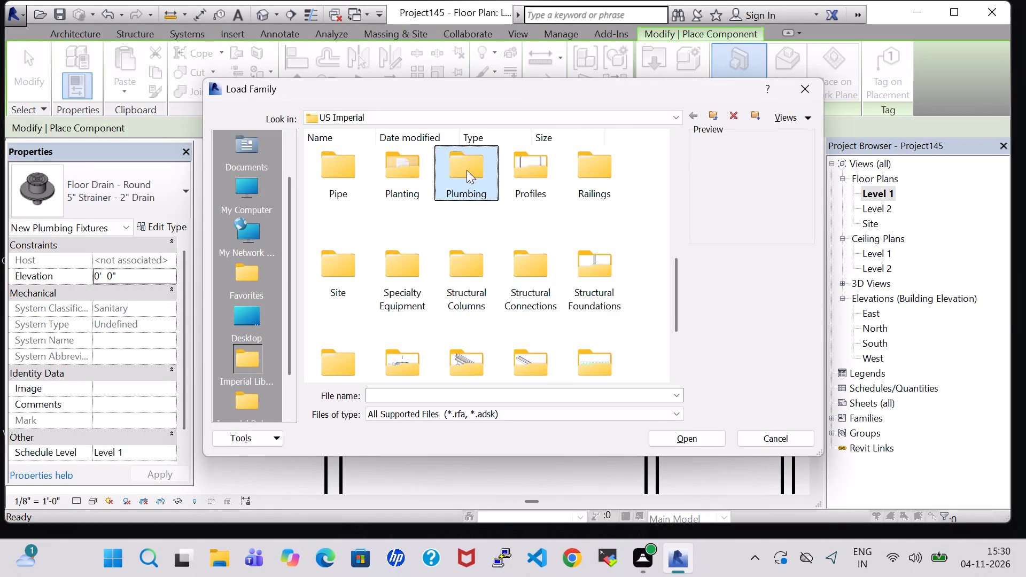
double_click(335, 164)
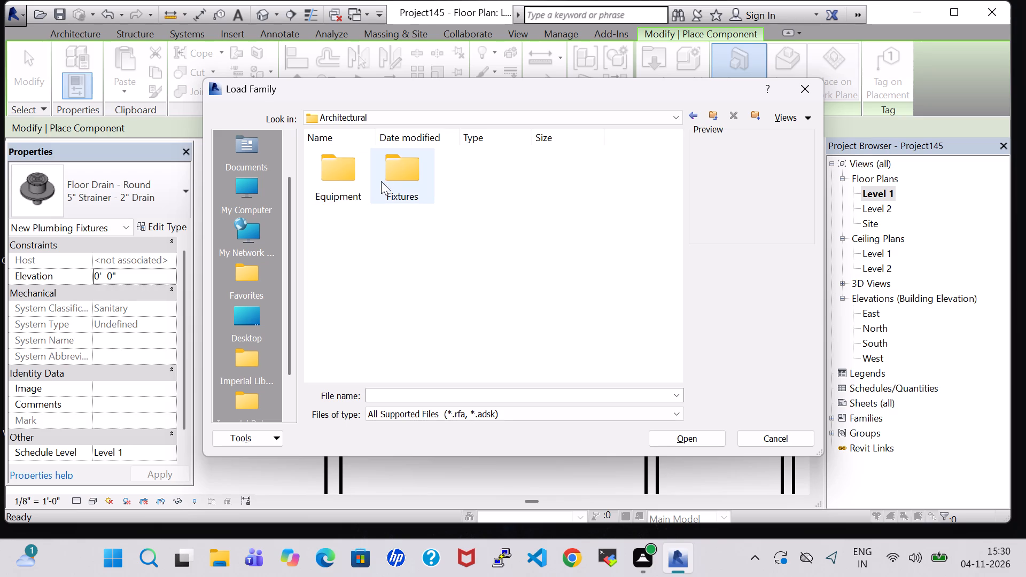
double_click(429, 186)
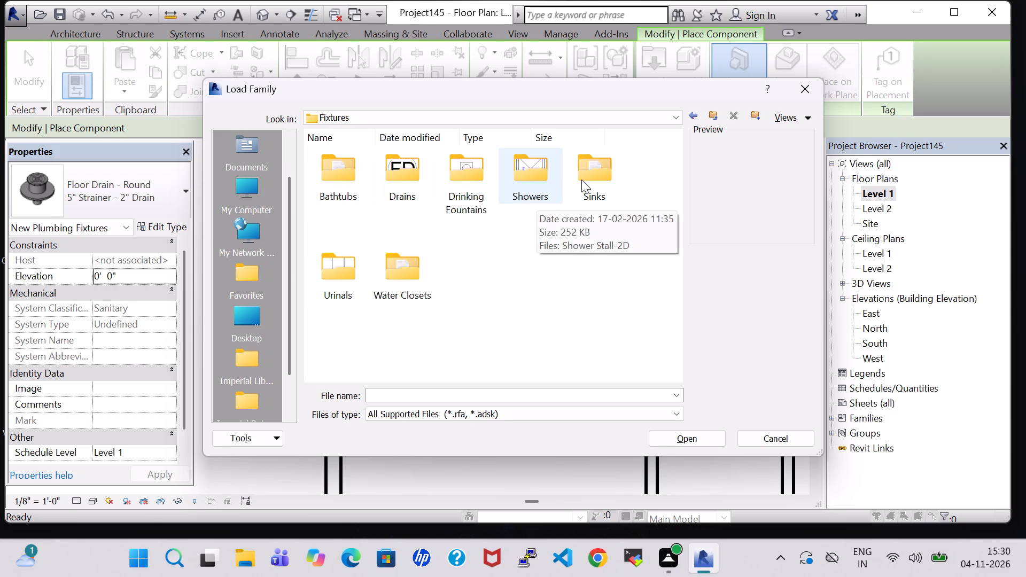
click(689, 114)
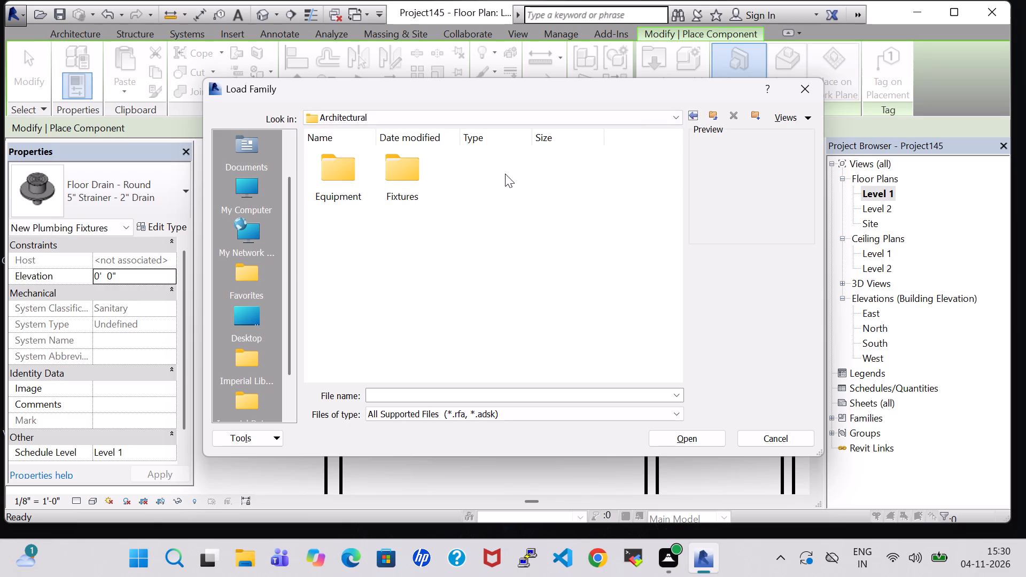
double_click(399, 186)
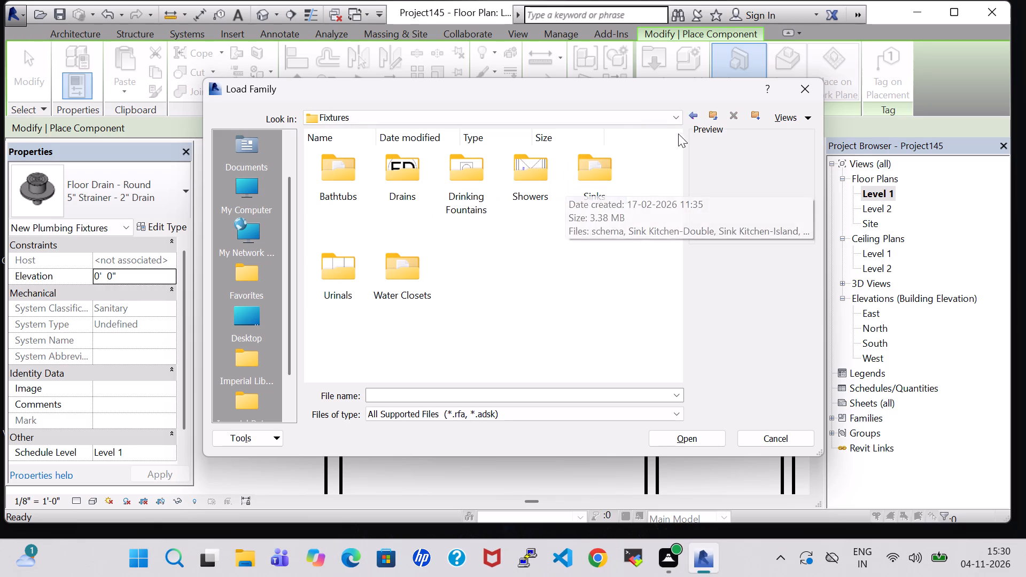
click(693, 114)
click(693, 114)
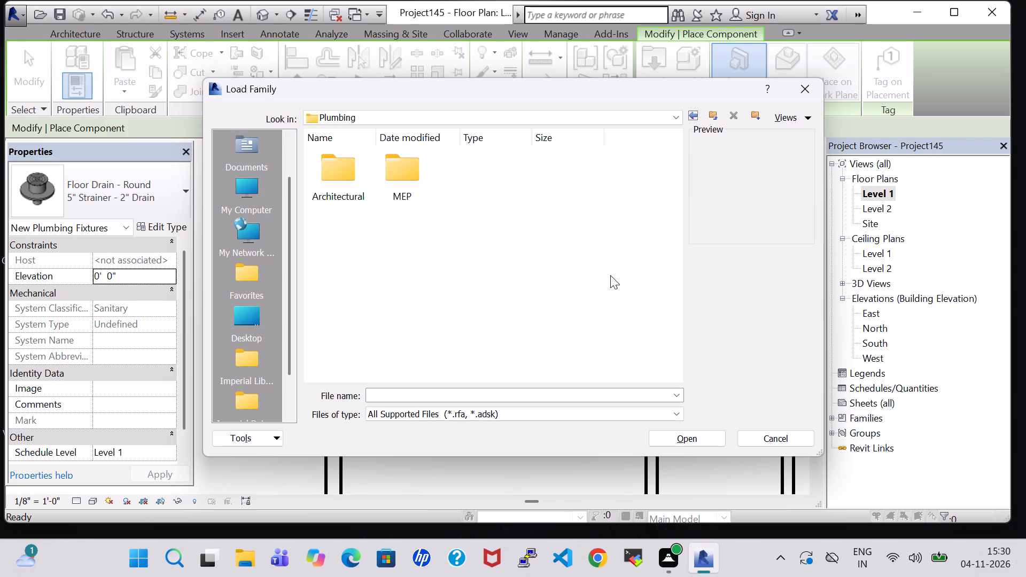
click(688, 112)
Load the Mirror-Ellipse component family from the US Imperial library's Furniture folder.
click(594, 259)
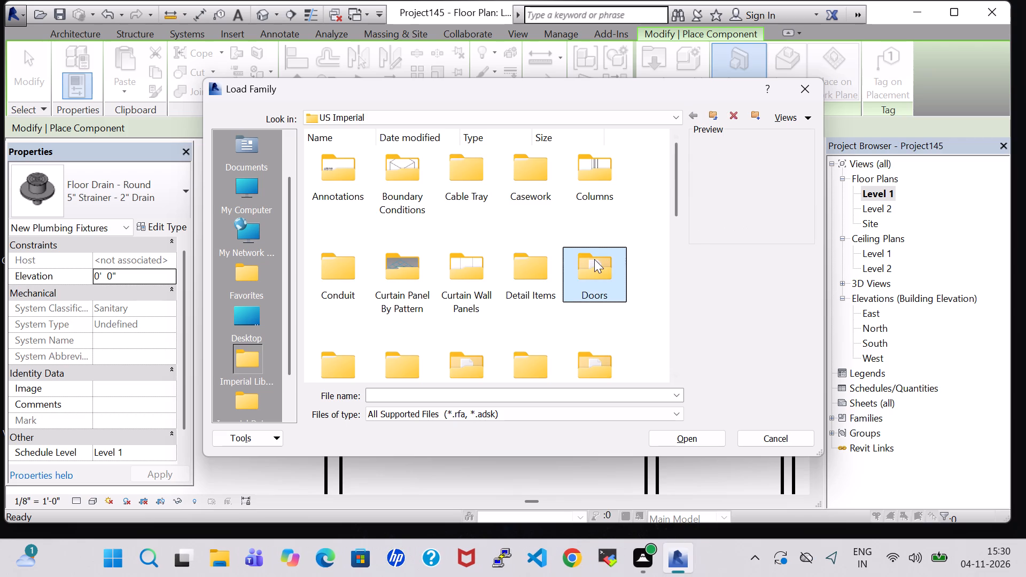
double_click(601, 354)
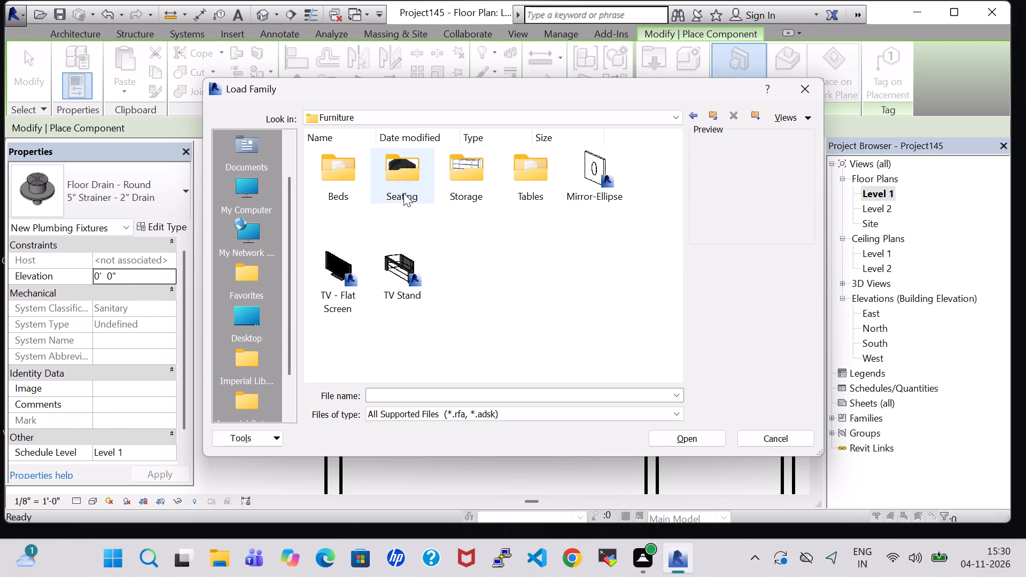
click(604, 167)
click(696, 442)
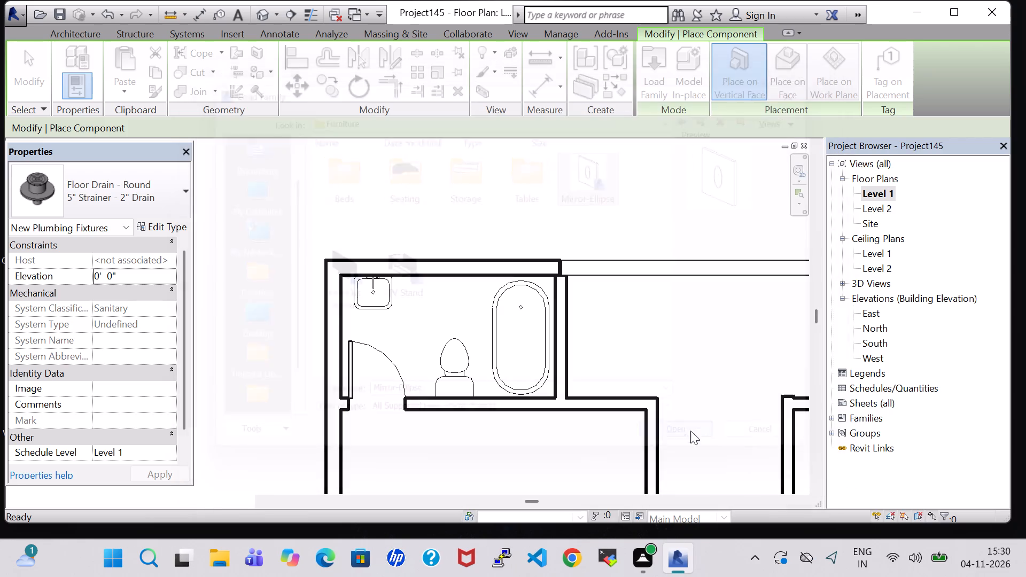
Place the 24" x 48" elliptical mirror on the bathroom's upper wall behind the sink, about 1' 8" from the left exterior wall.
scroll(370, 292, up, 7)
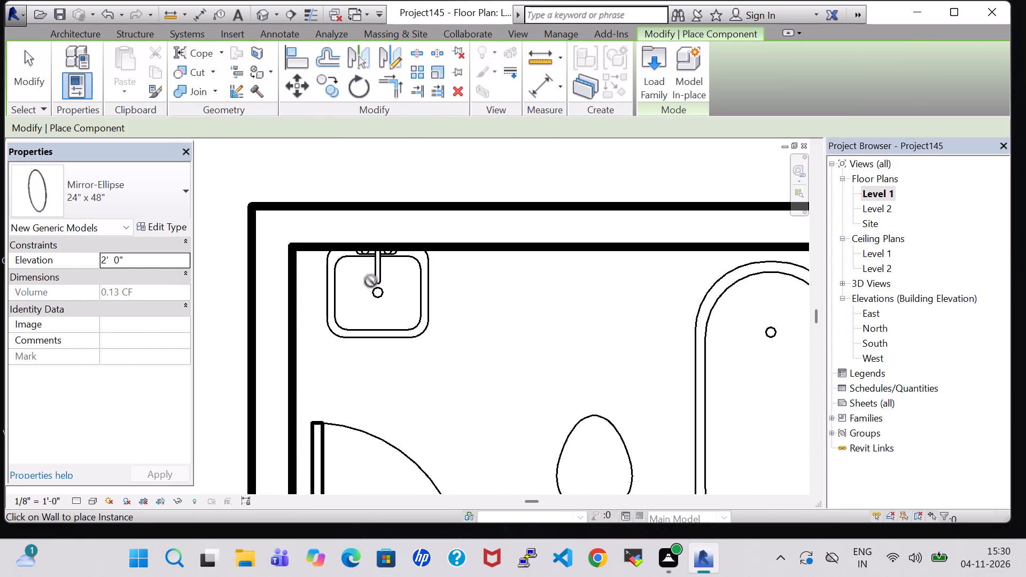
scroll(372, 247, up, 4)
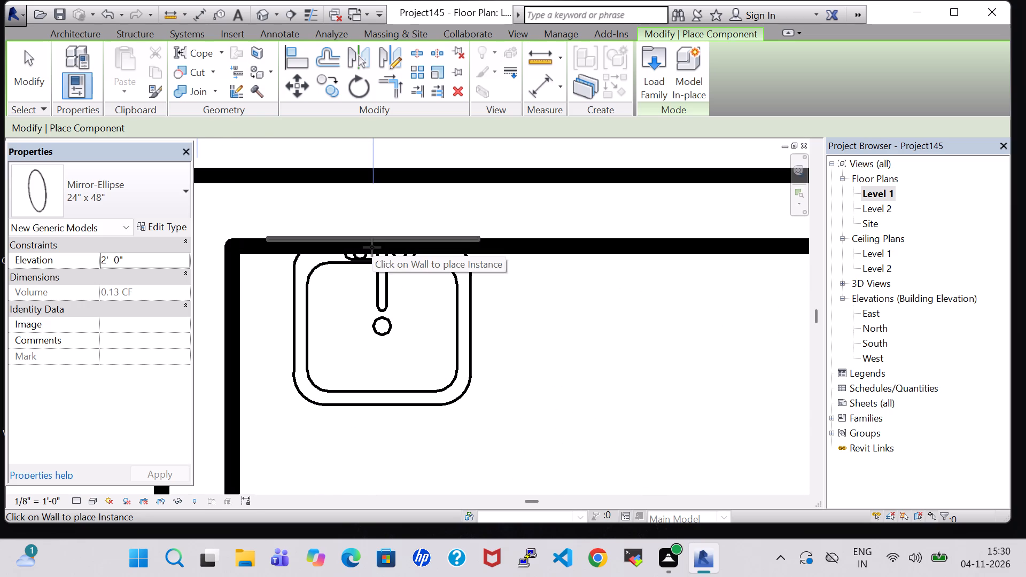
click(375, 249)
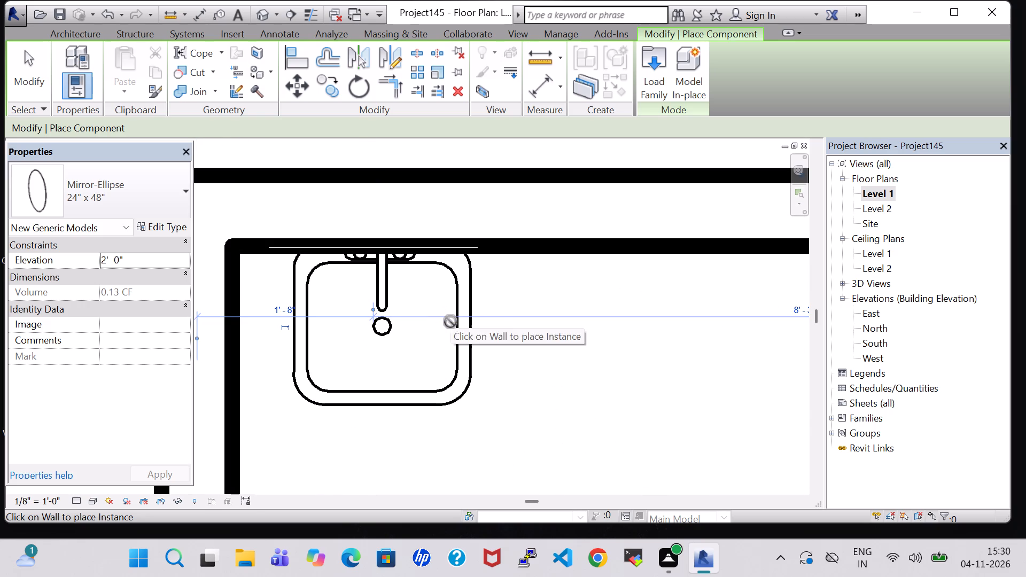
key(Escape)
key(Escape)
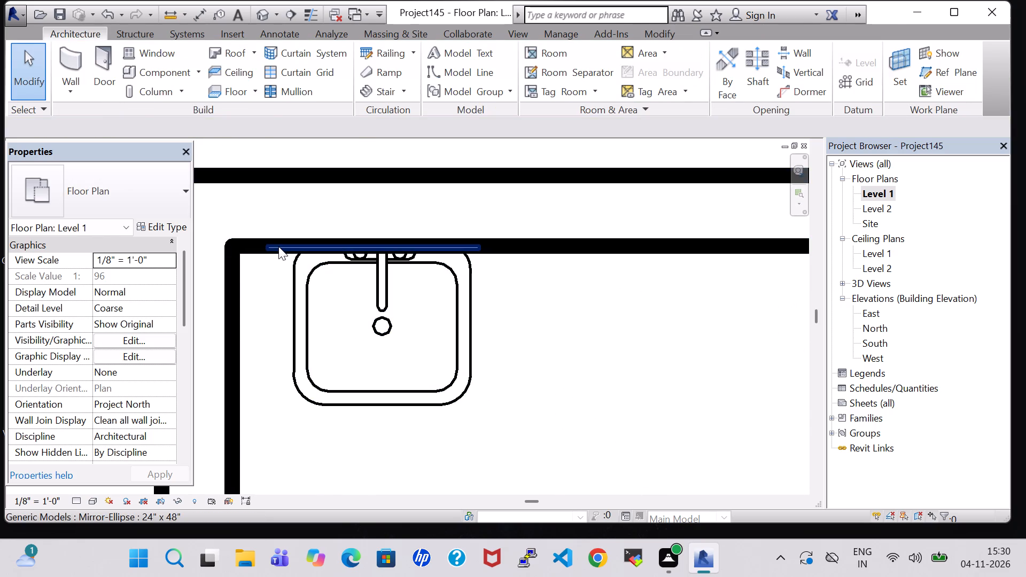
Set the elliptical mirror's elevation to 3' 5".
click(278, 247)
click(106, 276)
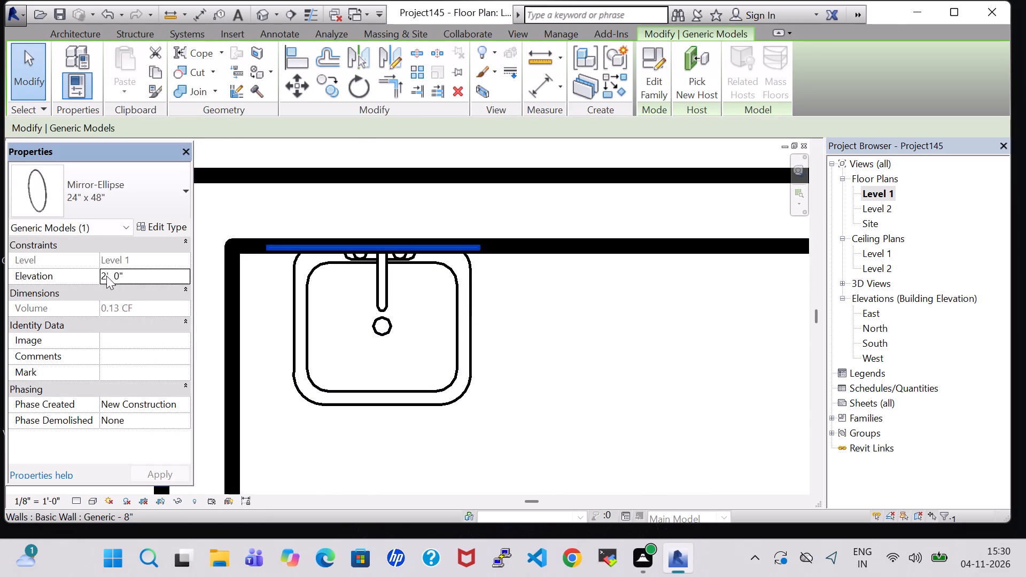
key(BackSpace)
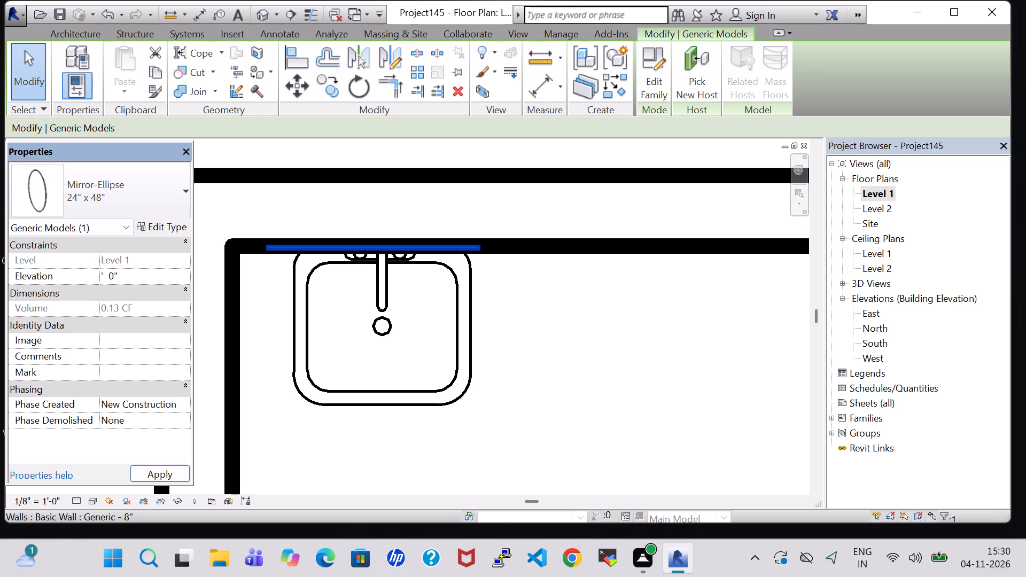
key(3)
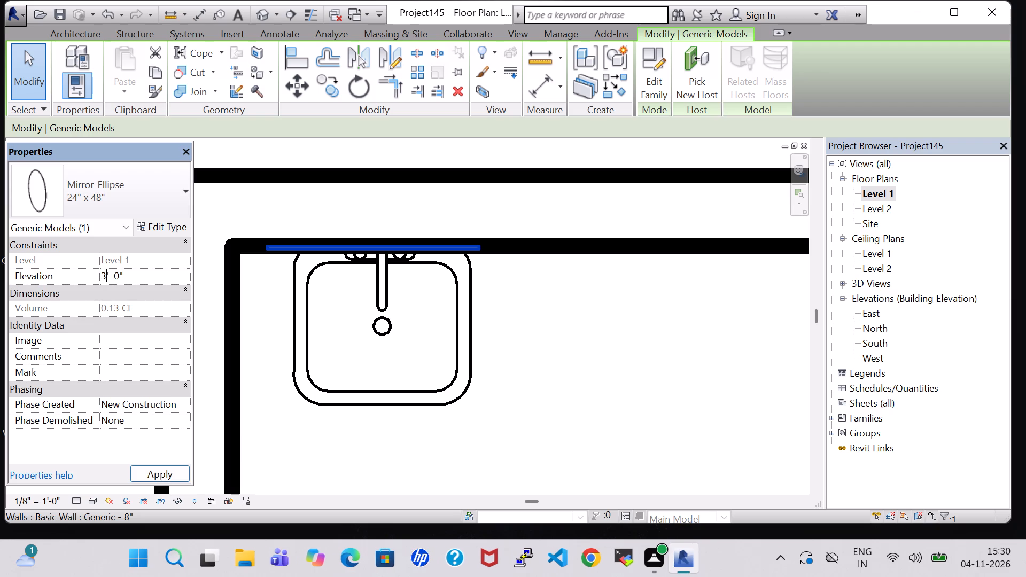
click(119, 280)
key(BackSpace)
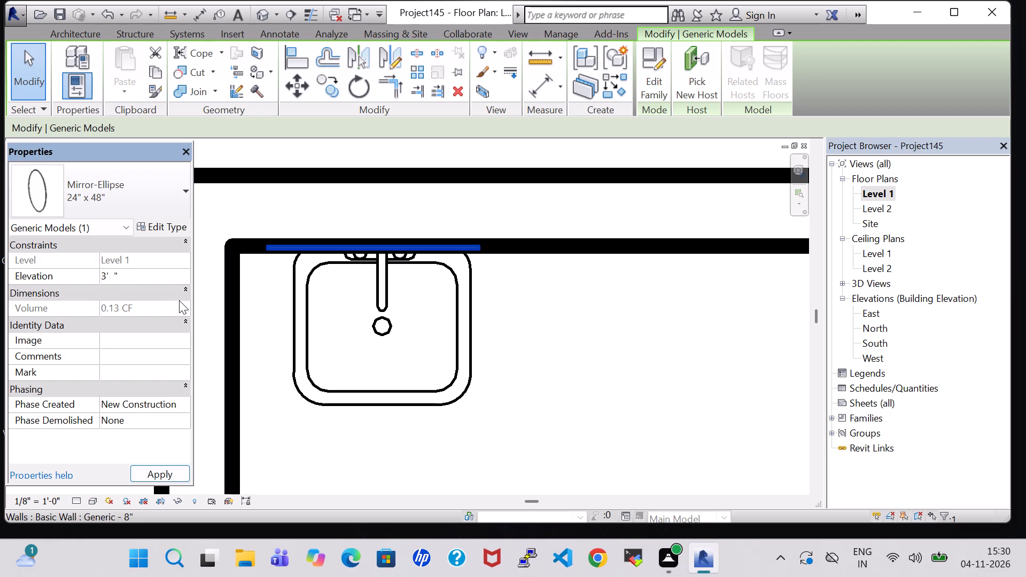
key(5)
click(155, 477)
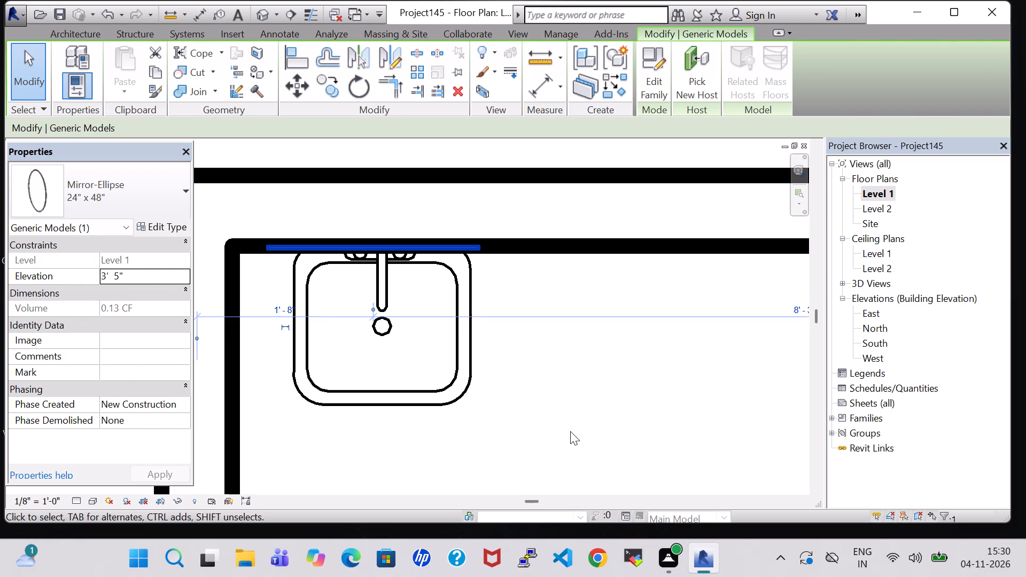
click(572, 429)
In the 3D view, nudge the floor drain to about 1' 4" from the sink's wall and along it toward the bathtub.
click(263, 15)
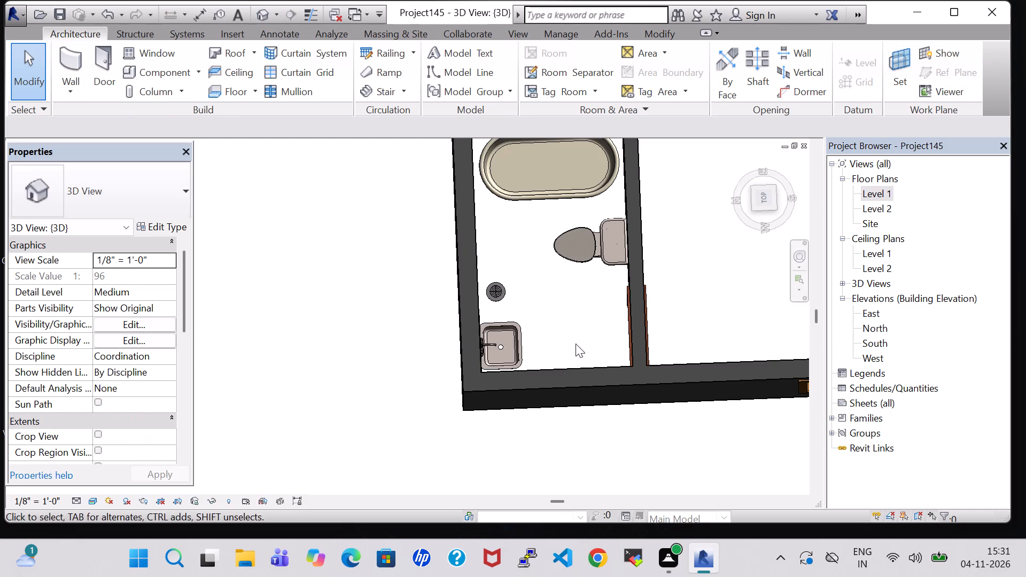
middle_drag(564, 329, 506, 297)
scroll(475, 145, up, 1)
middle_drag(475, 146, 481, 283)
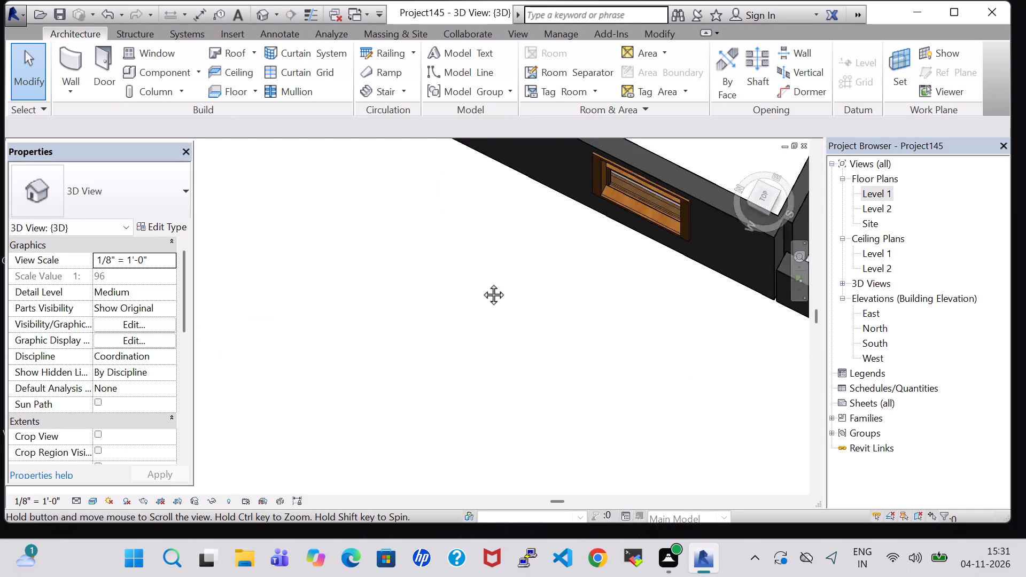
middle_drag(481, 283, 426, 562)
shift+middle_drag(326, 231, 297, 220)
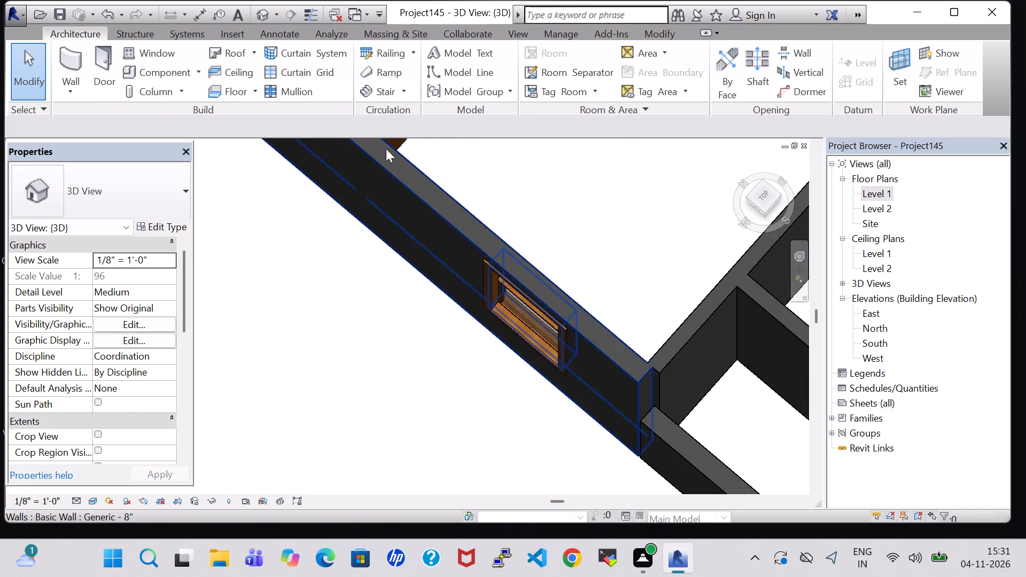
middle_drag(386, 149, 331, 428)
click(273, 280)
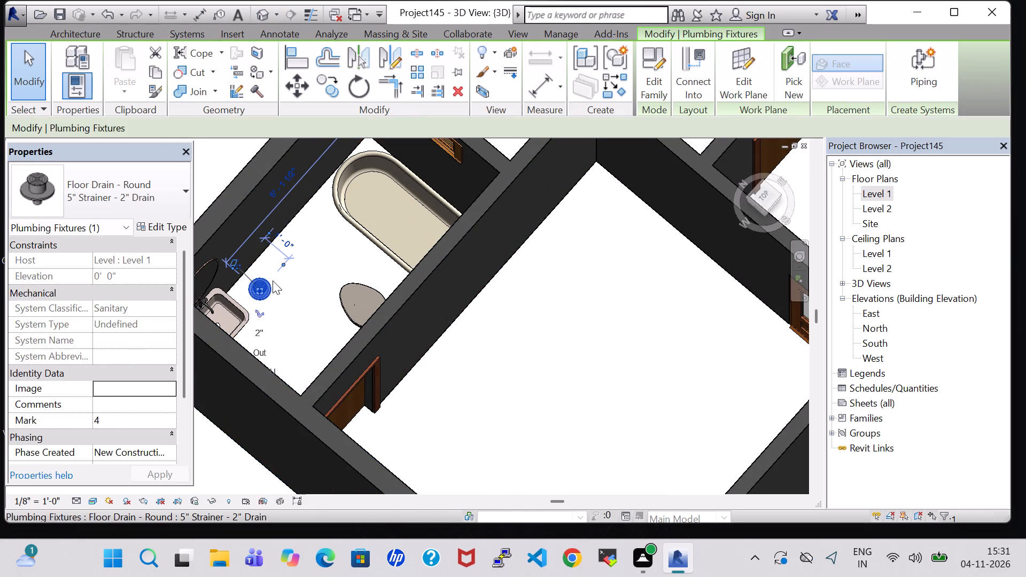
key(Right)
key(Right)
key(Right)
key(Right)
key(Up)
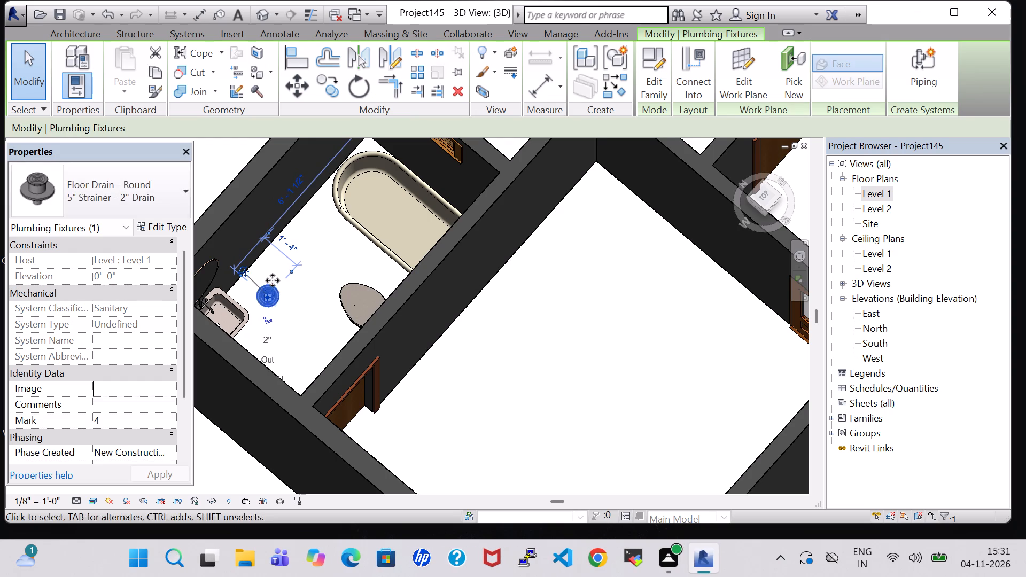
key(Up)
key(Up)
key(Up)
key(Up)
key(Up)
key(Up)
key(Up)
key(Up)
key(Up)
key(Up)
key(Up)
key(Up)
key(Up)
key(Up)
key(Up)
key(Up)
key(Up)
key(Up)
key(Up)
key(Up)
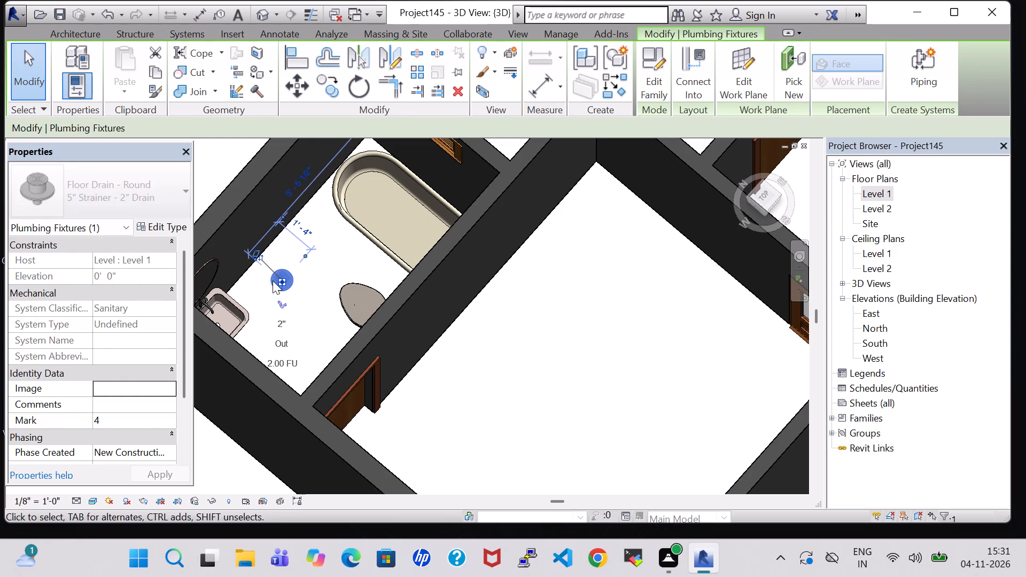
key(Up)
key(Up)
key(Up)
key(Up)
key(Up)
key(Up)
key(Up)
key(Up)
key(Up)
key(Up)
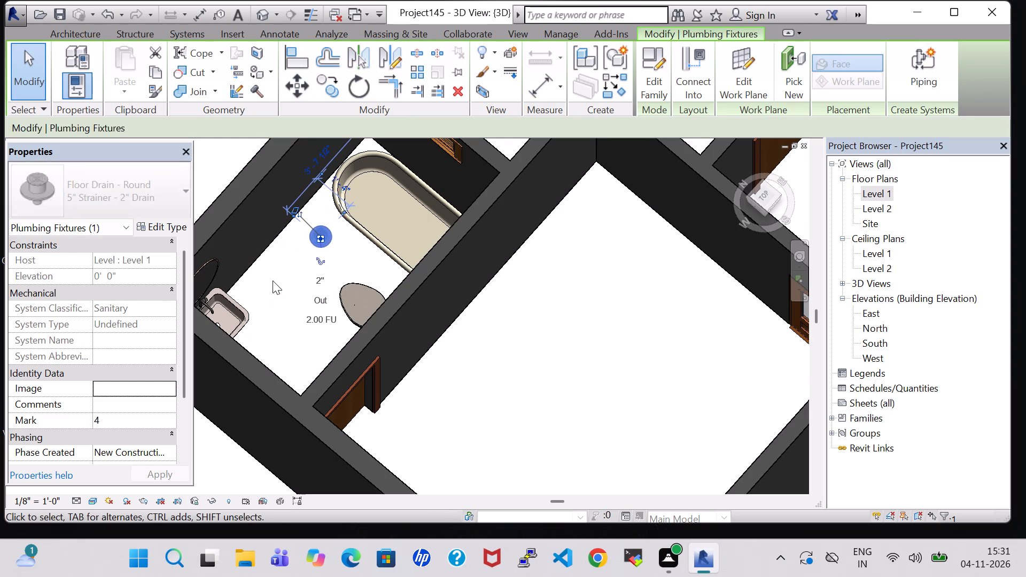
Nudge the floor drain in the 3D view closer to the sink's wall and slightly toward the bathtub.
key(Up)
key(Up)
key(Up)
key(Up)
key(Down)
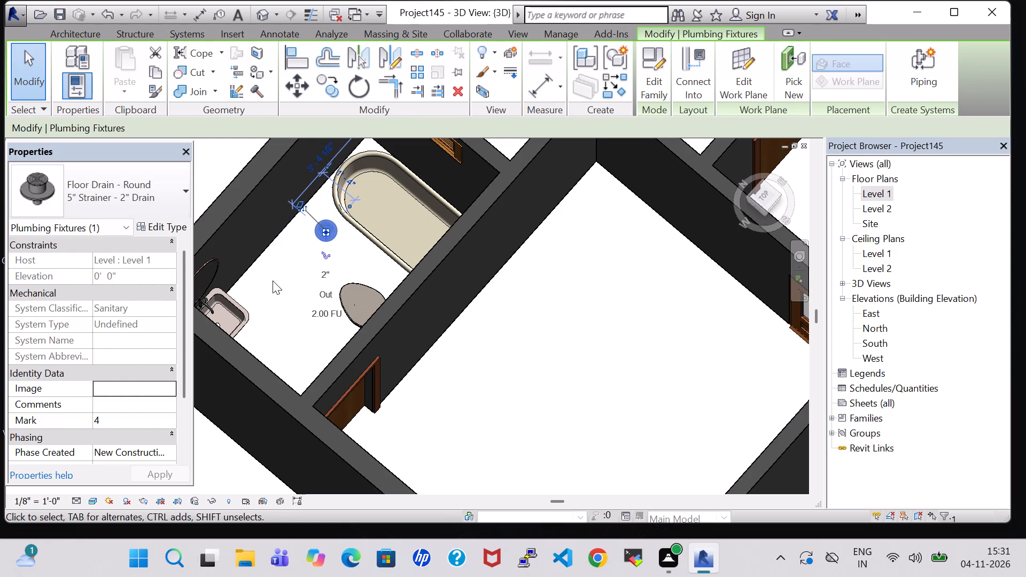
key(Right)
key(Left)
key(Left)
key(Left)
key(Left)
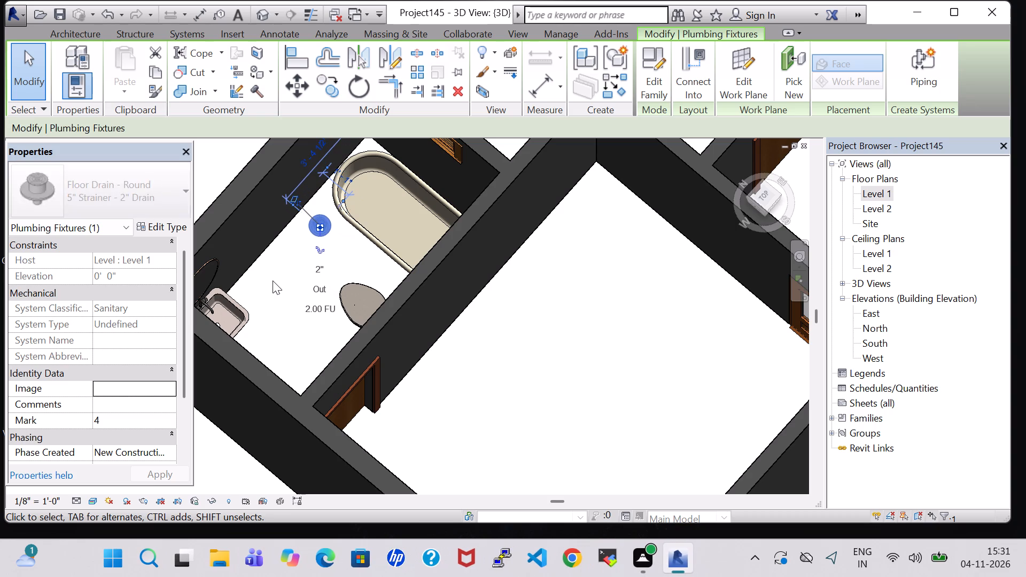
click(277, 285)
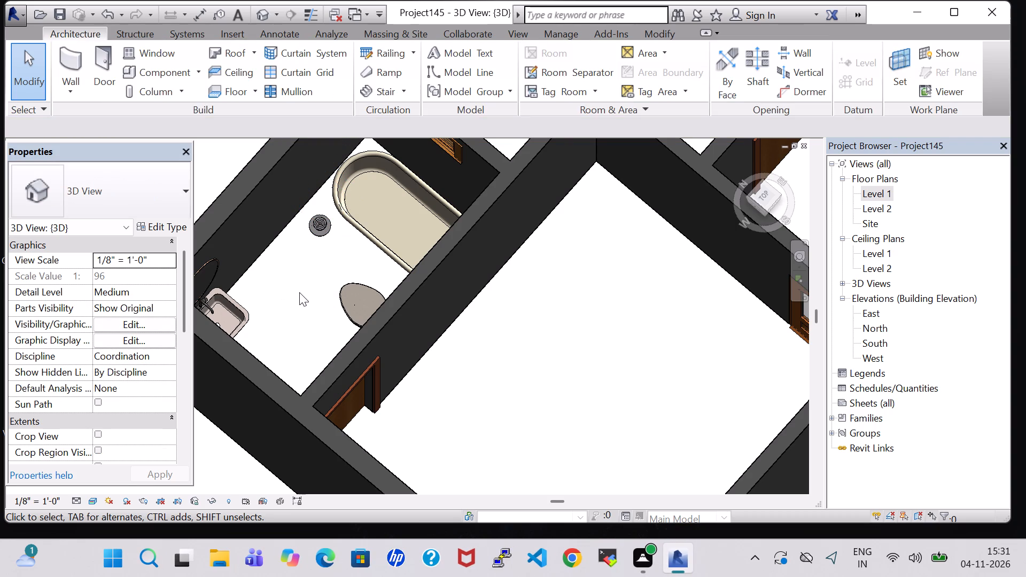
Examine the furnished bathroom in the 3D view, including the elliptical mirror above the sink and the adjoining walls.
middle_drag(299, 291, 285, 297)
middle_drag(740, 386, 581, 445)
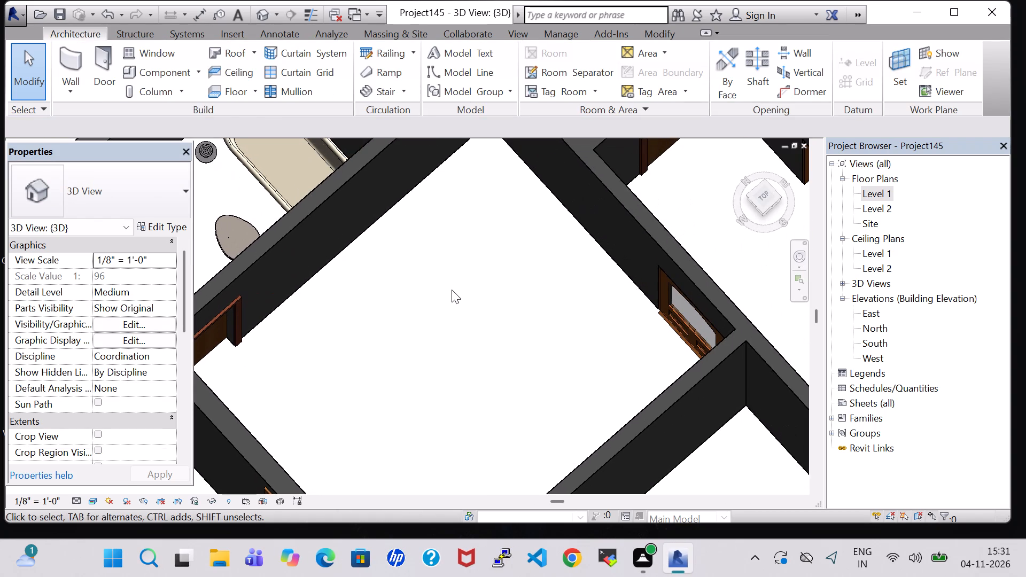
middle_drag(456, 290, 730, 378)
middle_drag(695, 376, 658, 373)
middle_drag(721, 251, 601, 411)
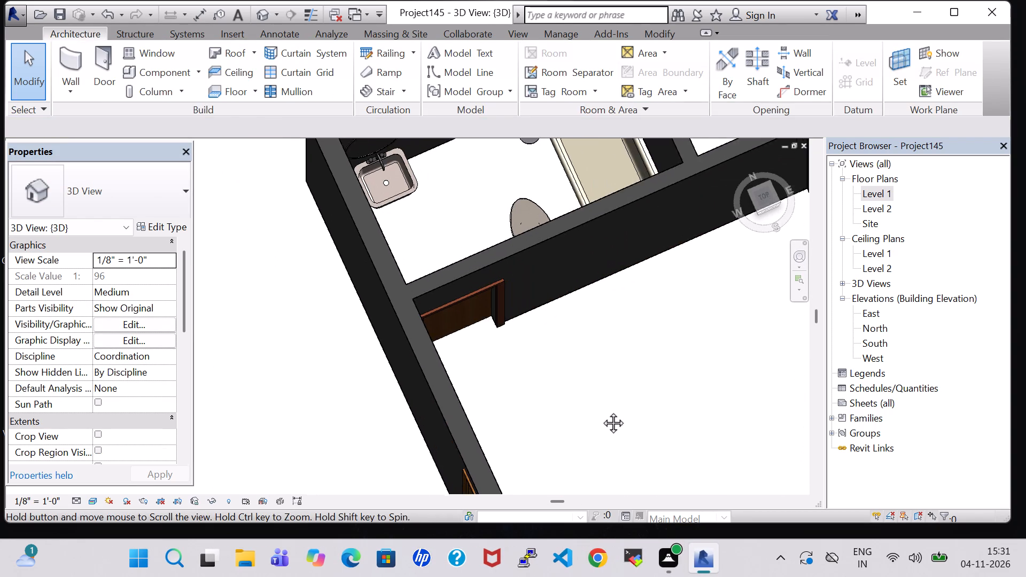
middle_drag(601, 411, 592, 405)
scroll(473, 219, up, 5)
middle_drag(436, 188, 387, 98)
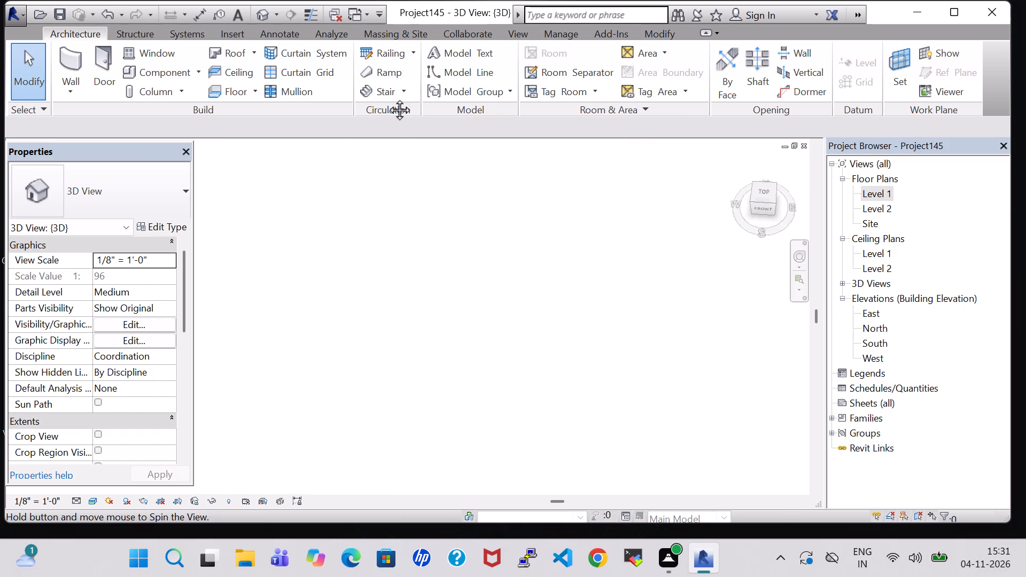
middle_drag(387, 98, 387, 98)
scroll(612, 345, down, 6)
middle_drag(669, 240, 485, 381)
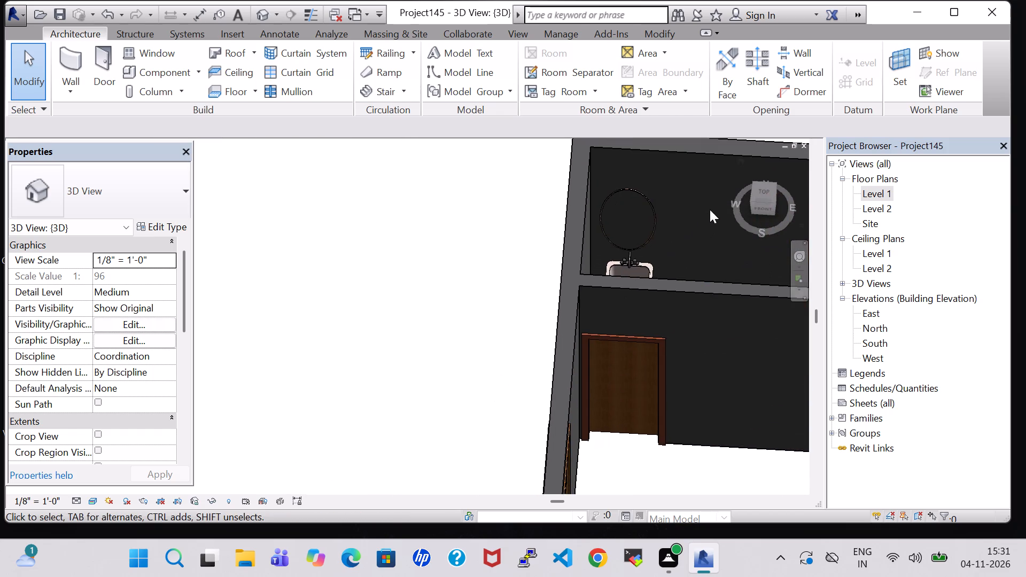
scroll(710, 209, up, 3)
Open the Level 1 floor plan and examine the furnished bathroom, its exterior wall and the empty bathroom across the lobby.
double_click(880, 192)
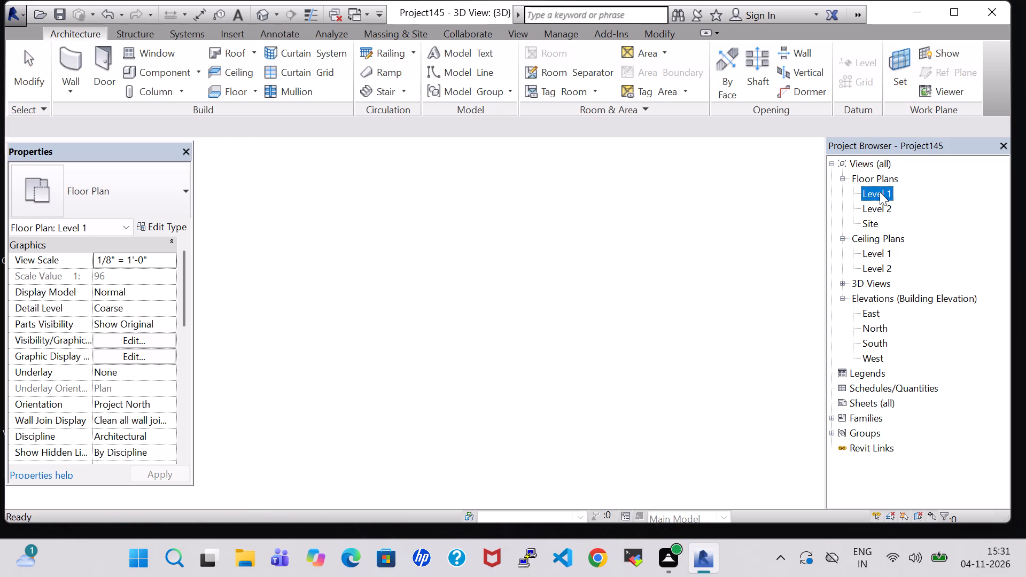
scroll(422, 253, down, 4)
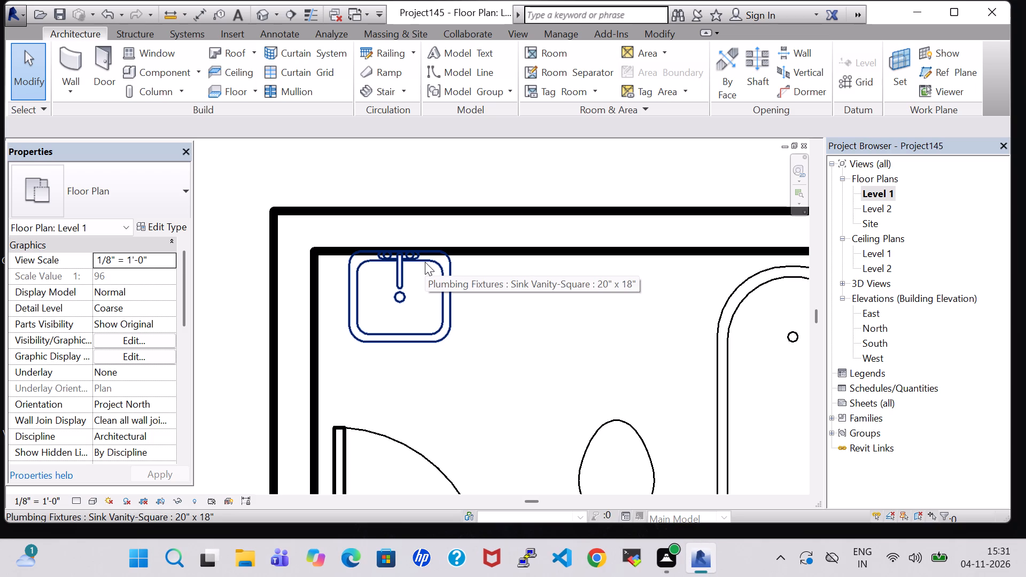
click(499, 397)
scroll(499, 397, down, 4)
middle_drag(505, 387, 512, 284)
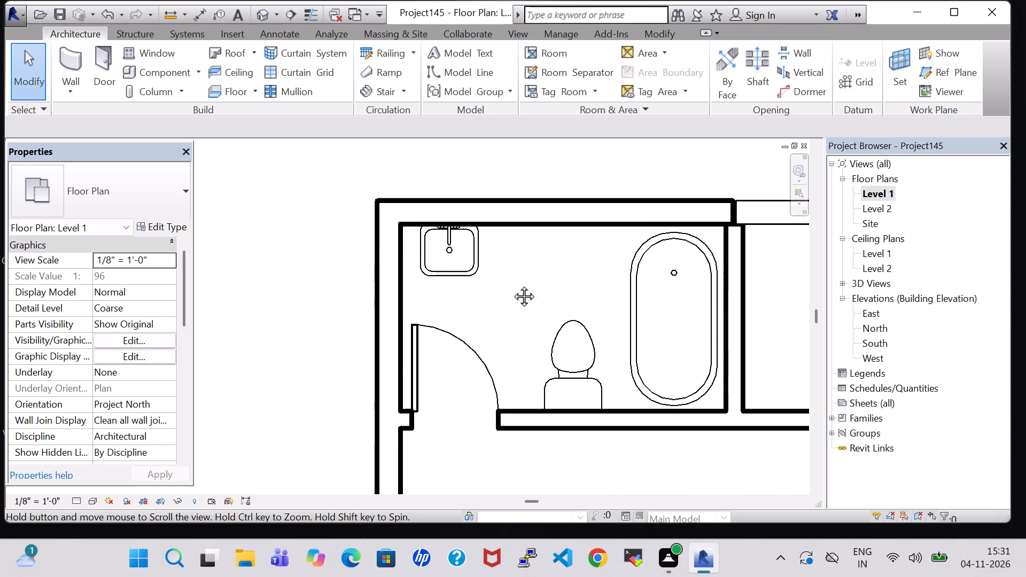
middle_drag(512, 284, 507, 244)
scroll(504, 241, down, 1)
middle_drag(504, 241, 461, 243)
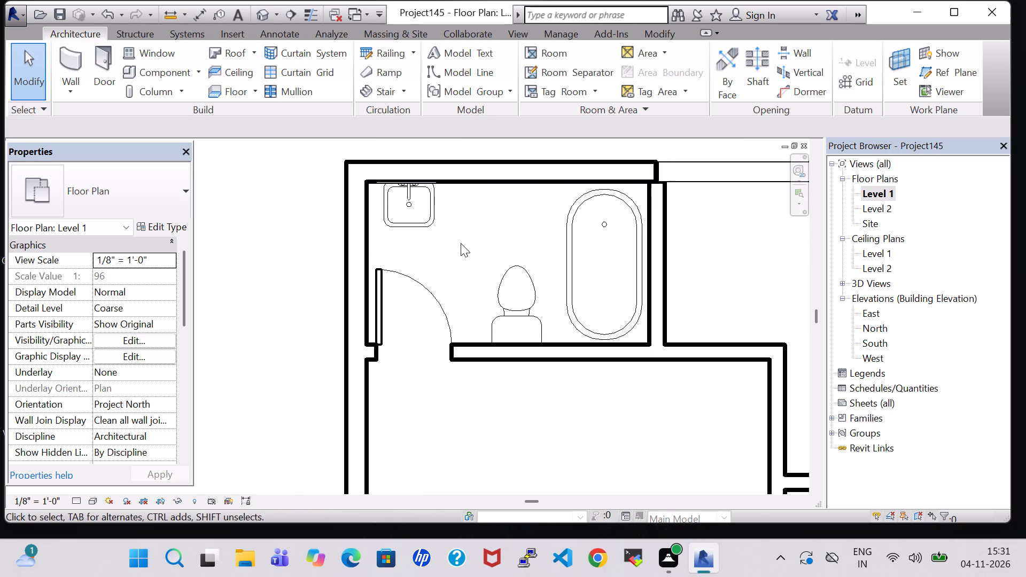
scroll(461, 243, down, 2)
middle_drag(461, 243, 445, 238)
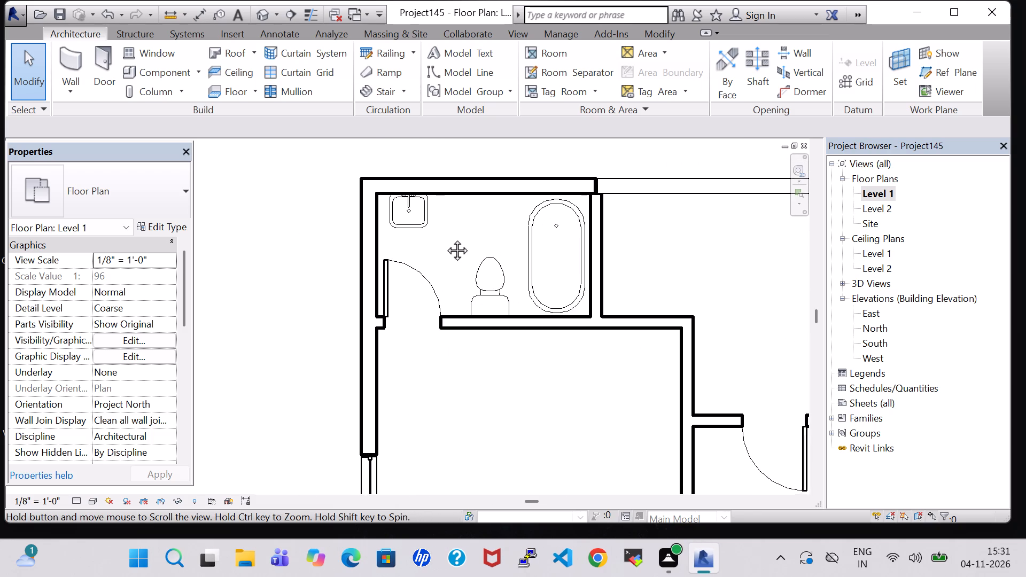
middle_drag(445, 238, 425, 230)
scroll(1015, 258, down, 1)
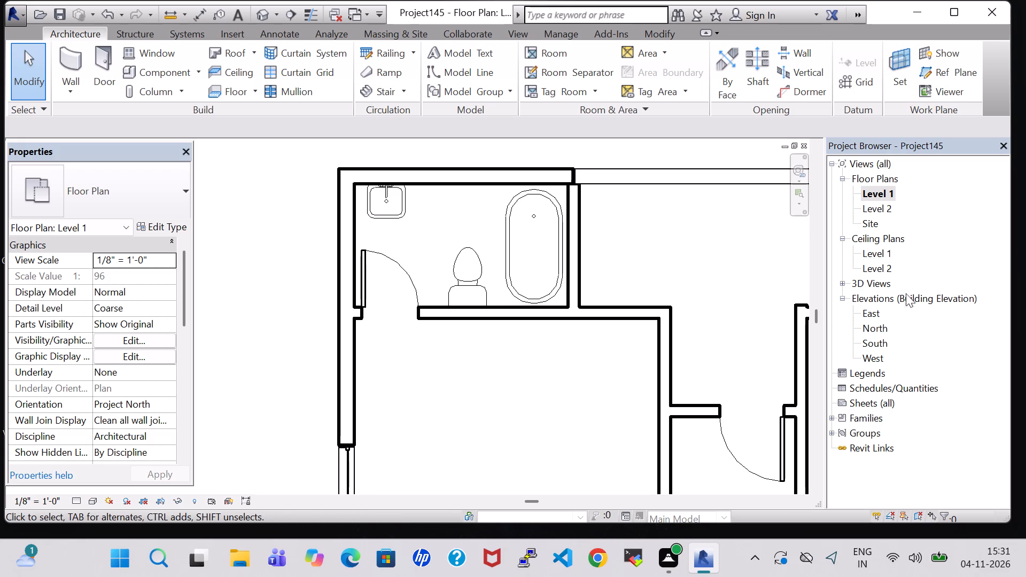
scroll(729, 282, down, 2)
middle_drag(708, 253, 539, 252)
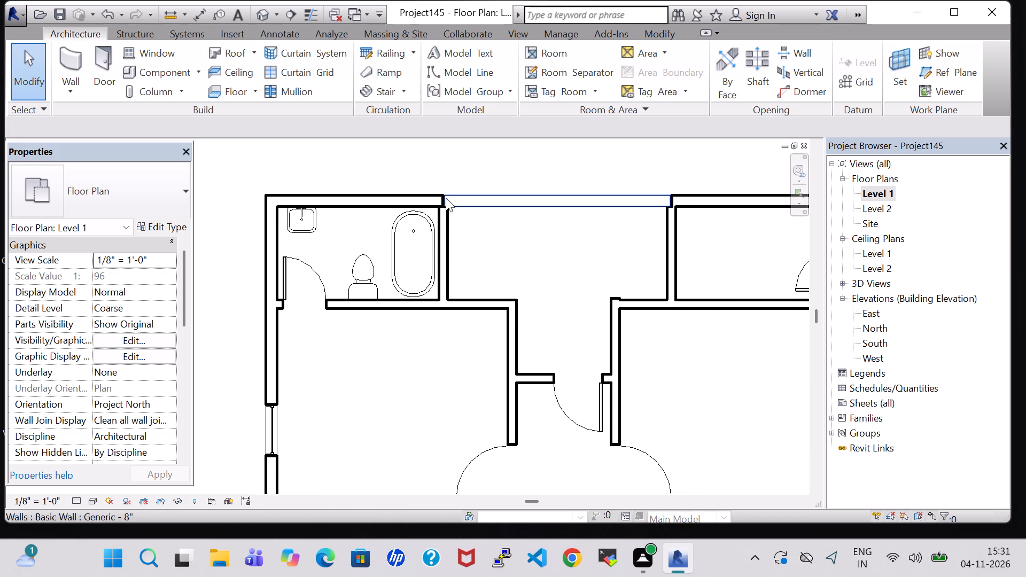
click(492, 236)
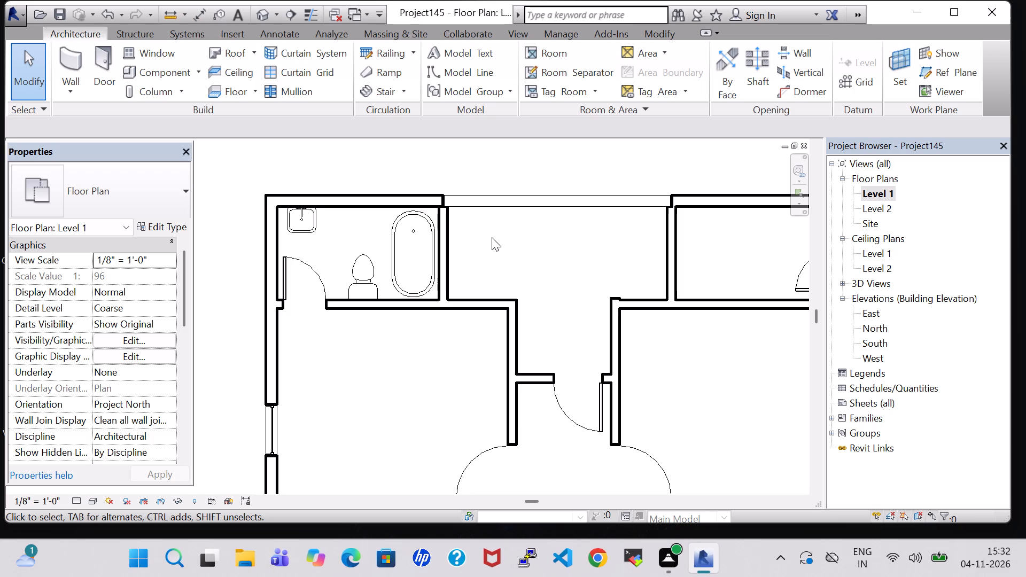
click(492, 237)
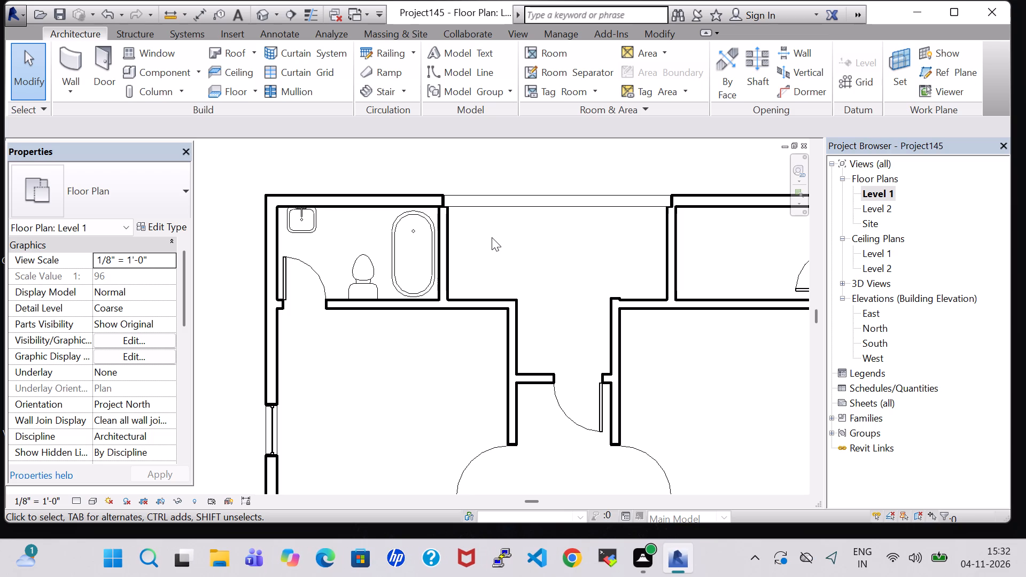
click(492, 237)
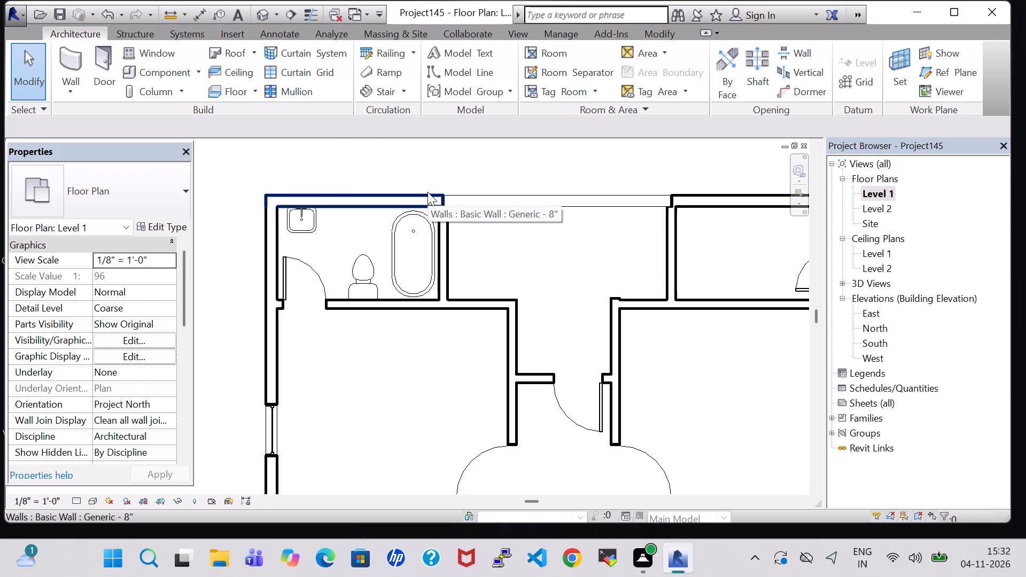
click(428, 192)
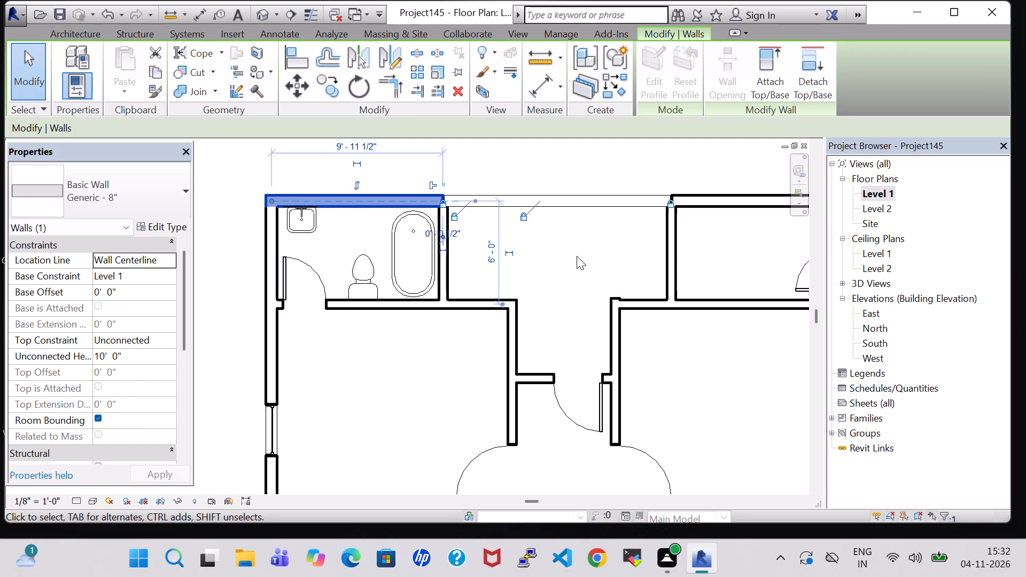
click(577, 256)
scroll(577, 256, down, 2)
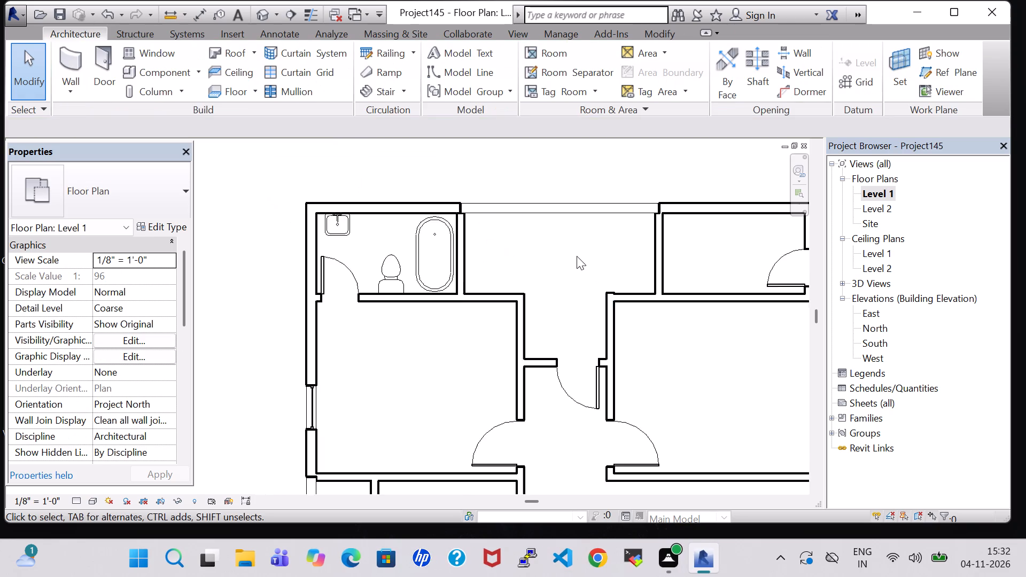
scroll(577, 256, down, 1)
middle_drag(577, 256, 481, 291)
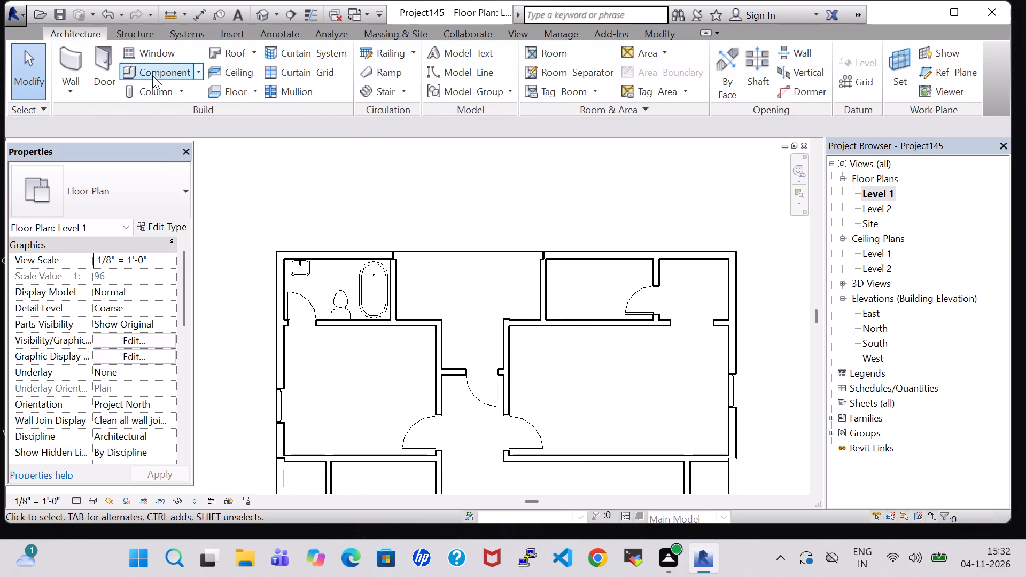
Place a matching 30" x 60" Tub-Free Standing-3D beside the upper-right bathroom's left wall, its center about 3' 1" from the upper exterior wall.
click(357, 298)
right_click(357, 298)
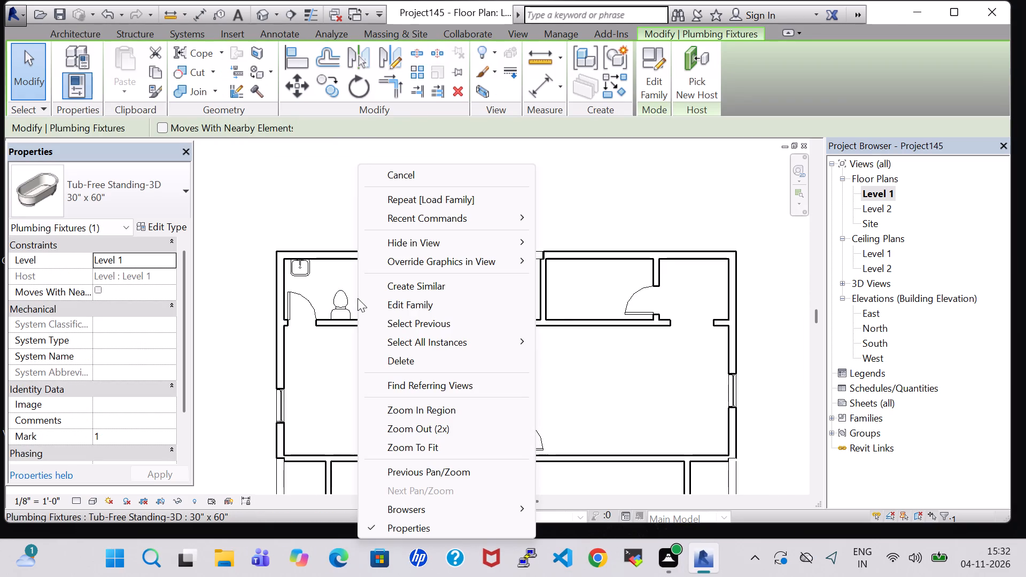
click(455, 282)
scroll(570, 298, up, 5)
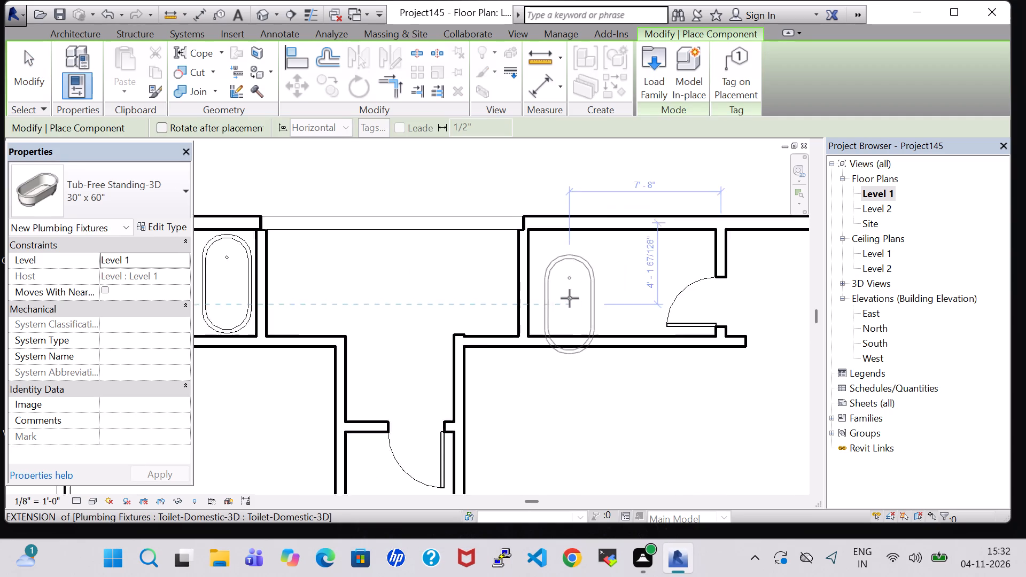
scroll(570, 298, up, 3)
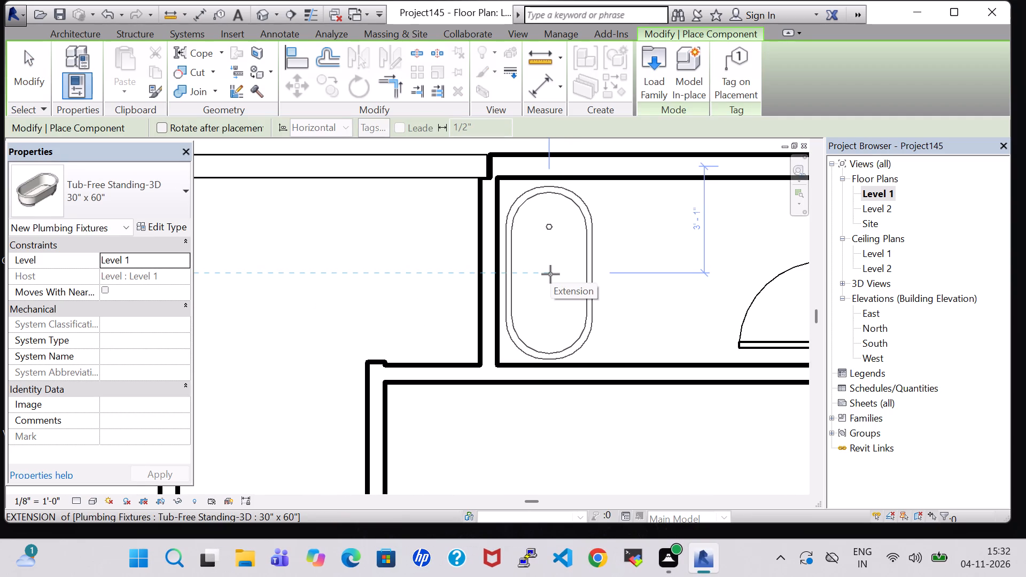
click(550, 274)
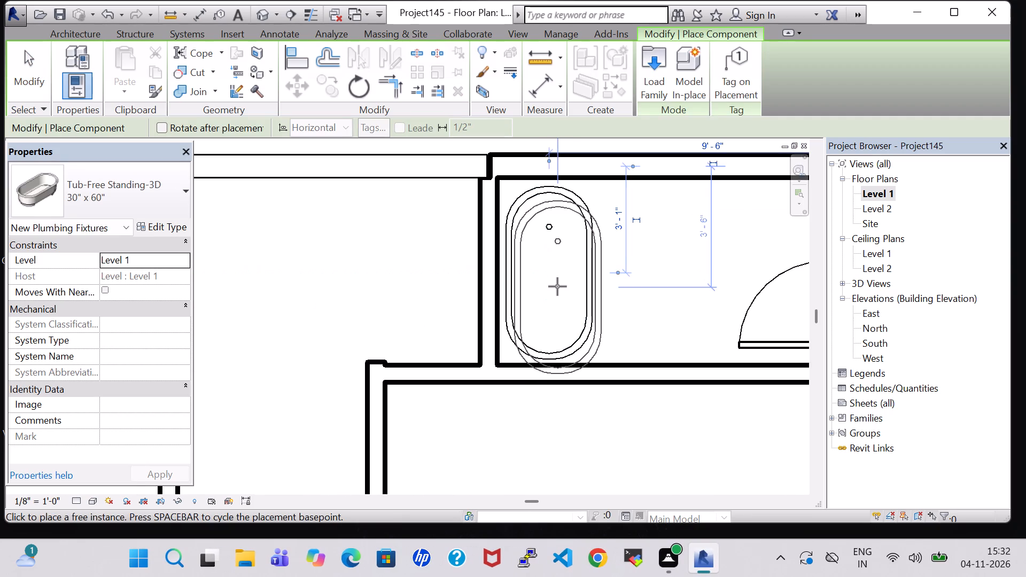
key(Escape)
key(Escape)
Place a matching Toilet-Domestic-3D against the upper wall of the upper-right bathroom, beside its bathtub.
scroll(434, 296, down, 6)
middle_drag(358, 293, 475, 293)
click(283, 291)
right_click(283, 291)
click(336, 288)
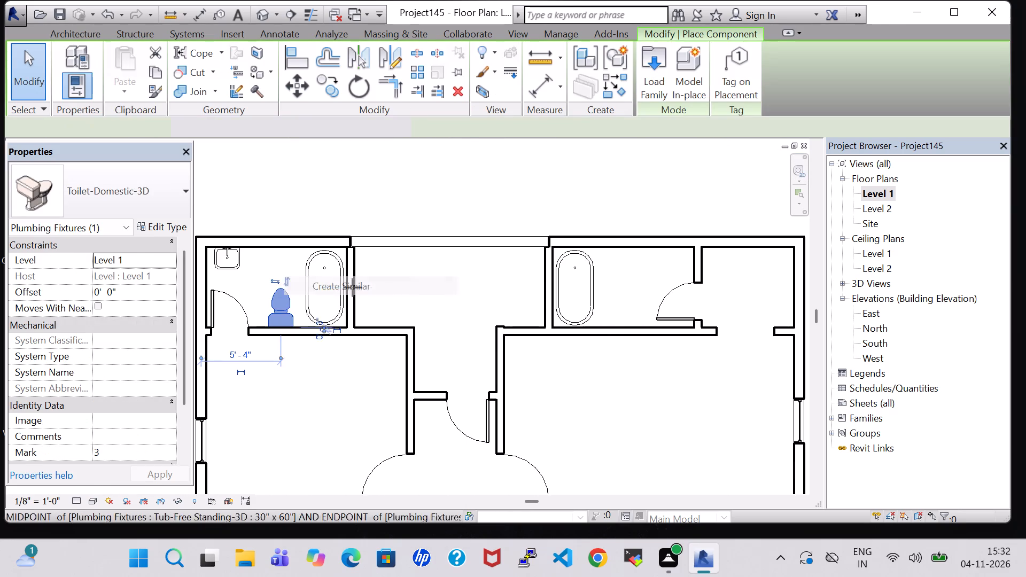
click(623, 269)
key(Escape)
key(Escape)
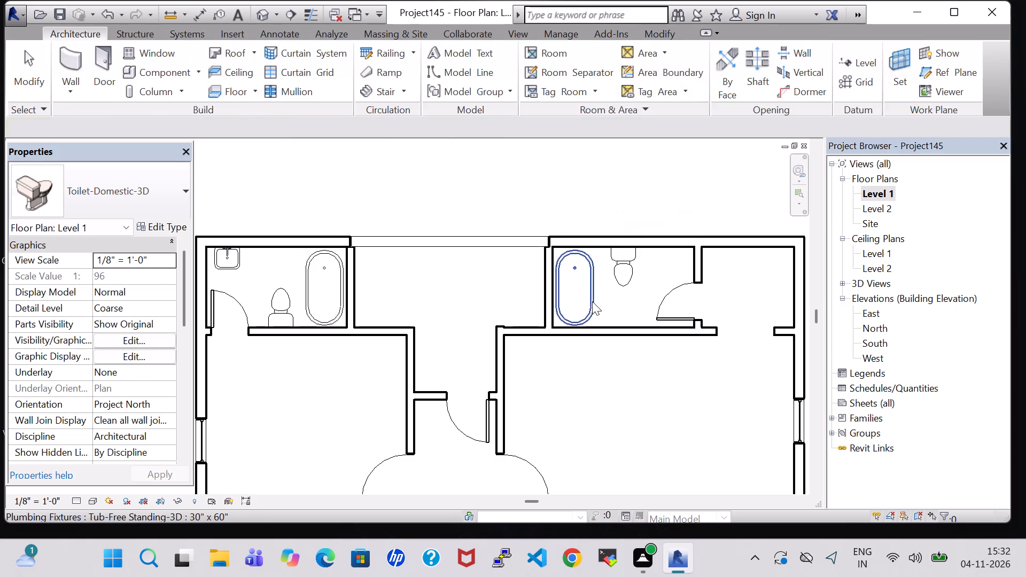
Rotate the upper-right bathroom's bathtub 180 degrees so its drain end faces the lower wall.
click(590, 301)
key(space)
key(space)
click(591, 361)
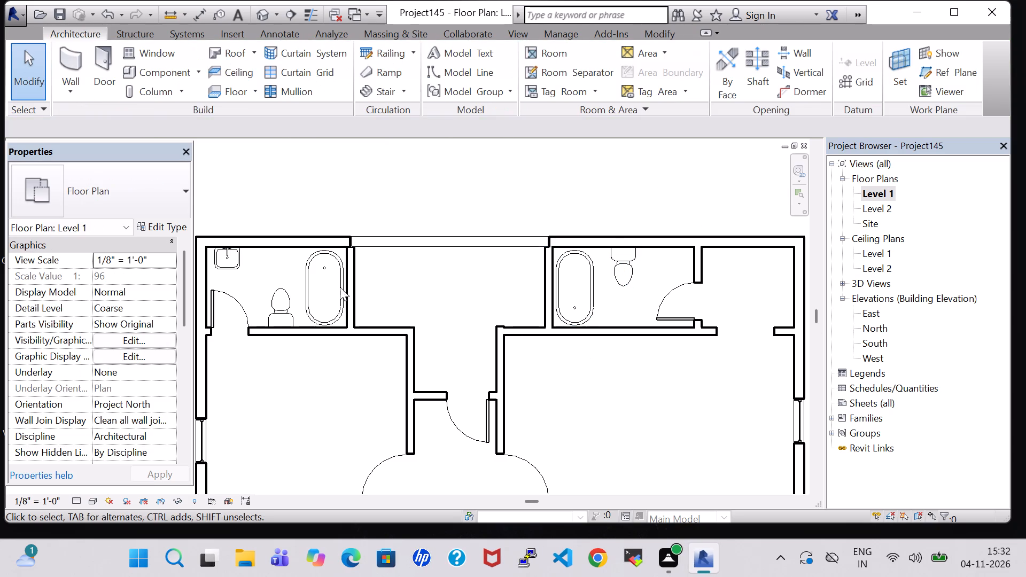
Place a matching 20" x 18" Sink Vanity-Square on the upper-right bathroom's upper wall, between the toilet and the door-side wall.
click(234, 266)
right_click(234, 266)
click(295, 282)
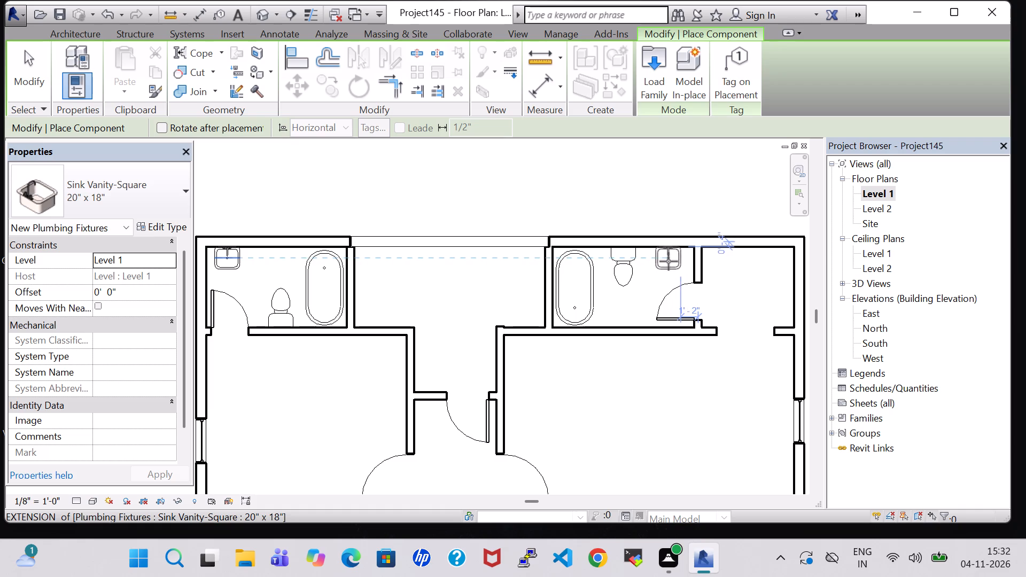
click(669, 261)
key(Escape)
key(Escape)
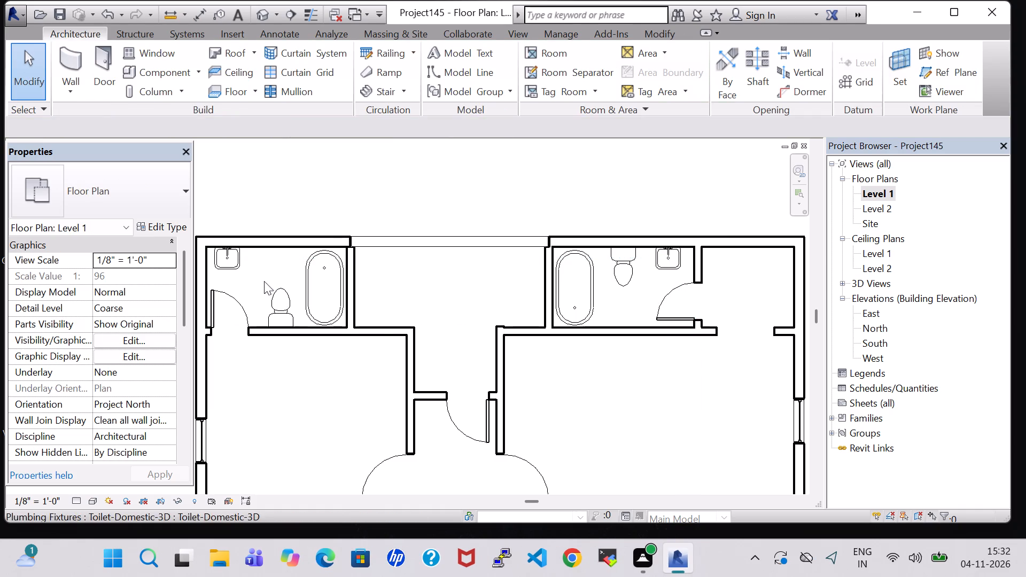
Place a matching 24" x 48" Mirror-Ellipse on the upper wall behind the upper-right bathroom's sink, about 2' 0" from the door-side wall.
click(231, 246)
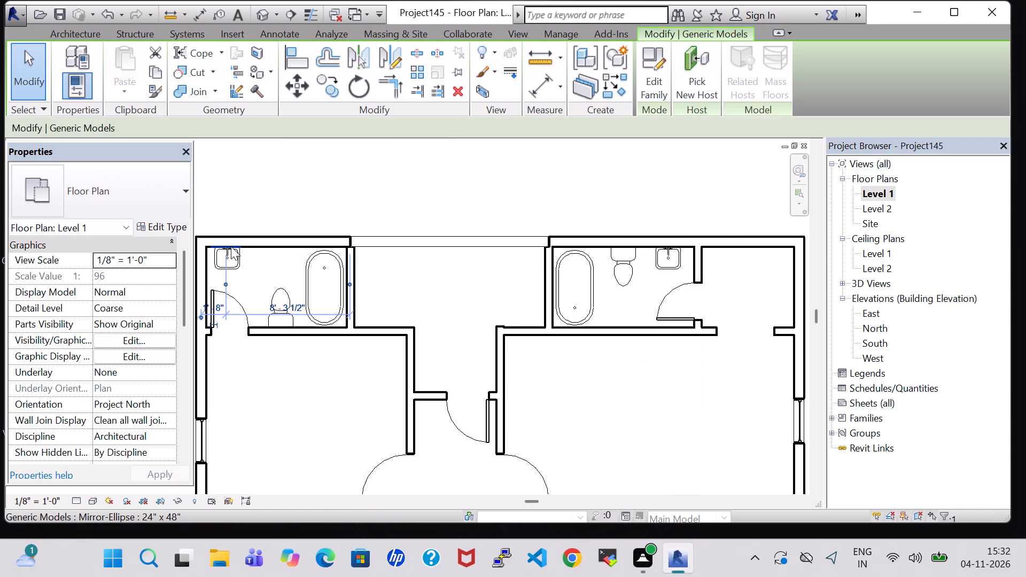
right_click(231, 246)
click(299, 292)
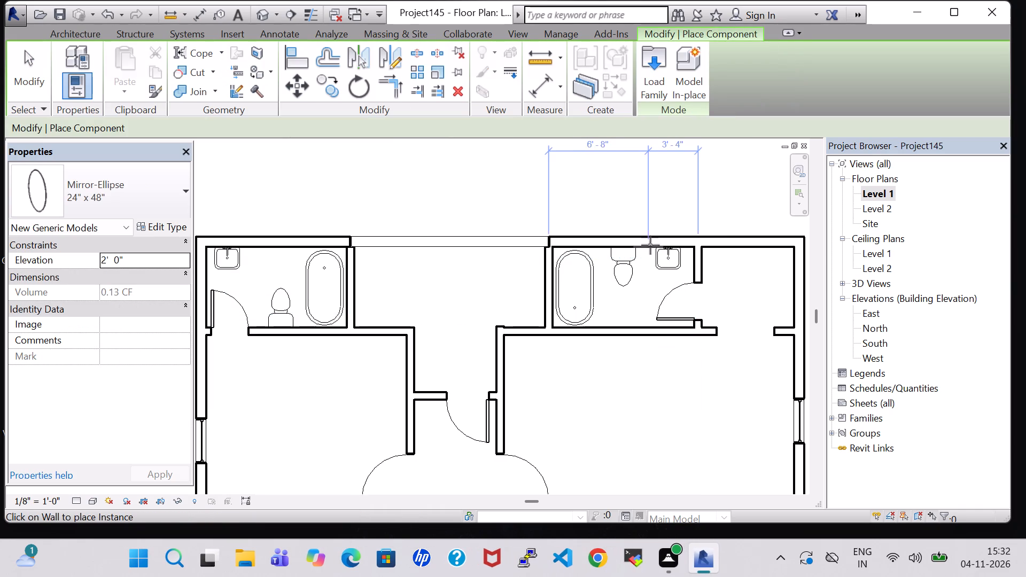
scroll(657, 248, up, 9)
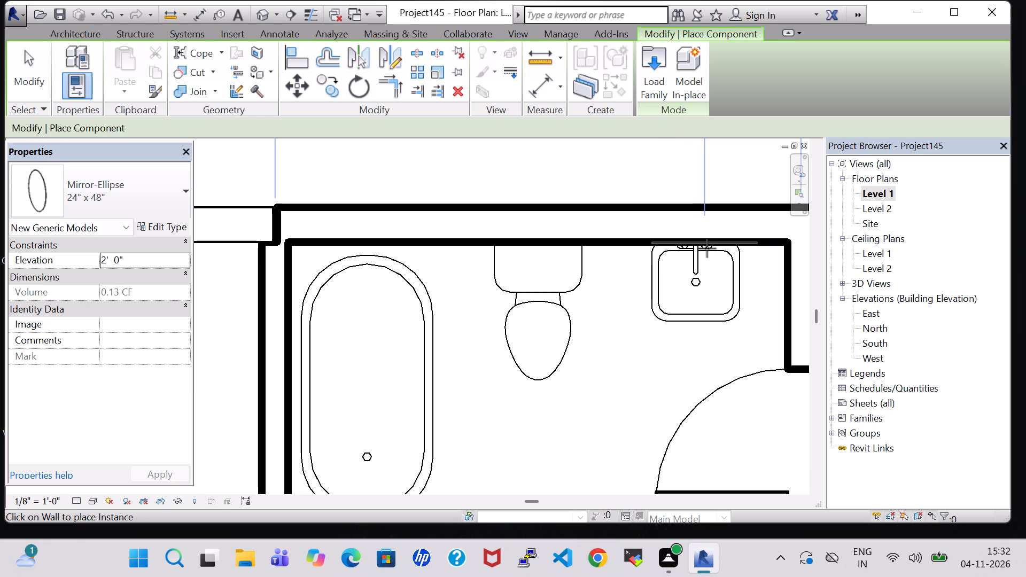
click(697, 246)
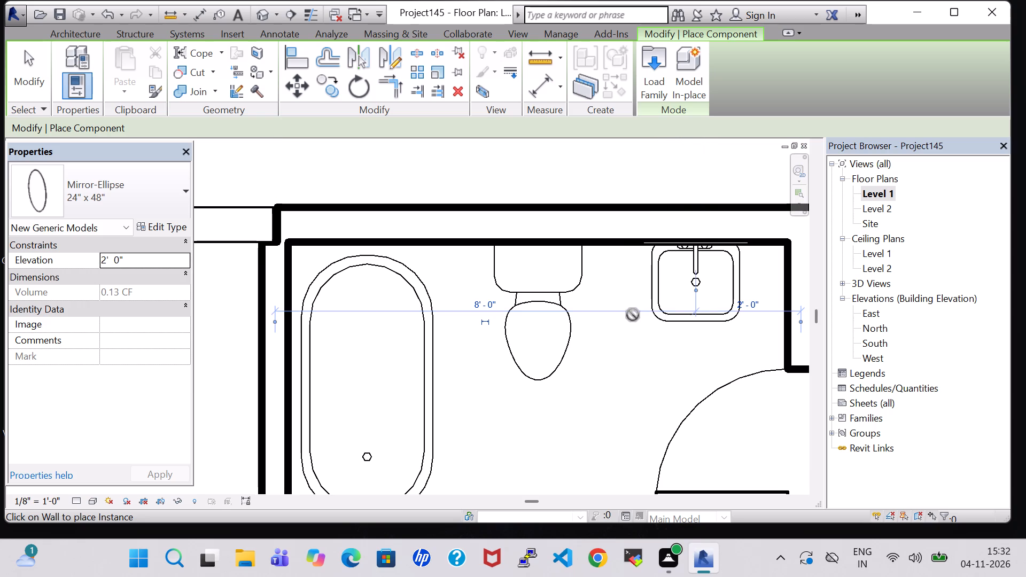
key(Escape)
key(Escape)
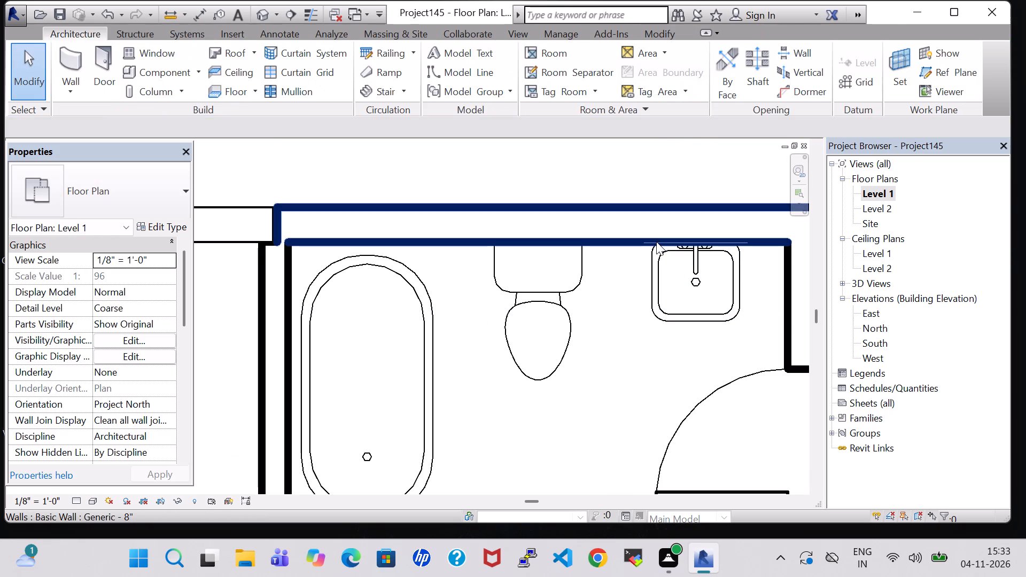
Set the elevation of the elliptical mirror behind the upper-right bathroom's sink to 3' 5".
click(656, 241)
click(626, 286)
click(646, 243)
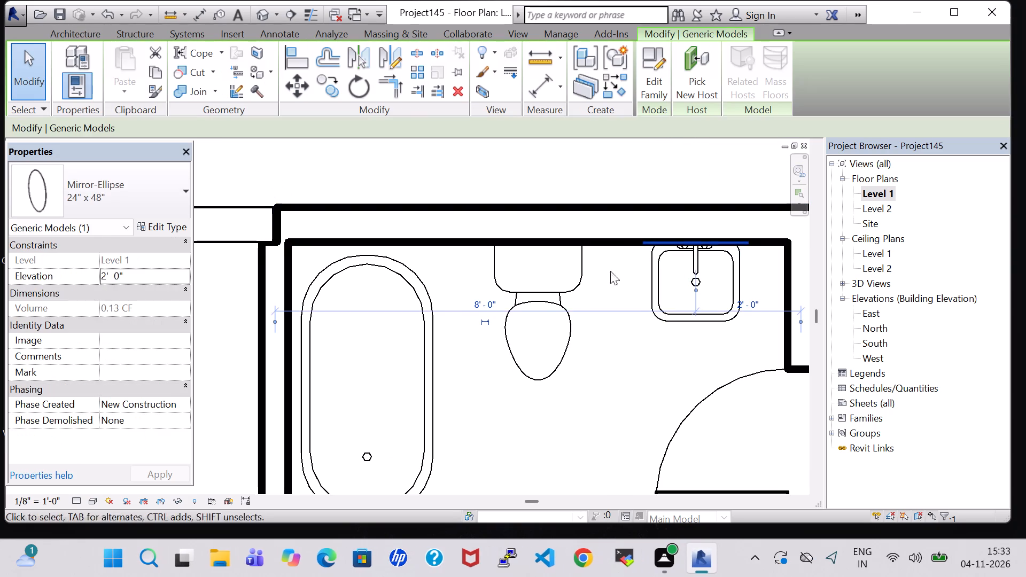
click(105, 274)
click(105, 274)
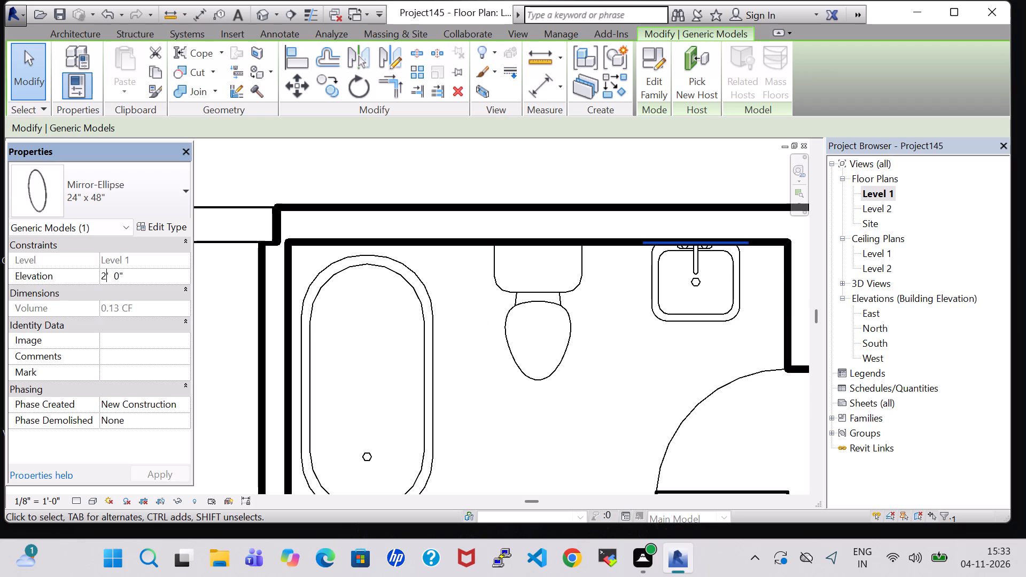
key(BackSpace)
key(3)
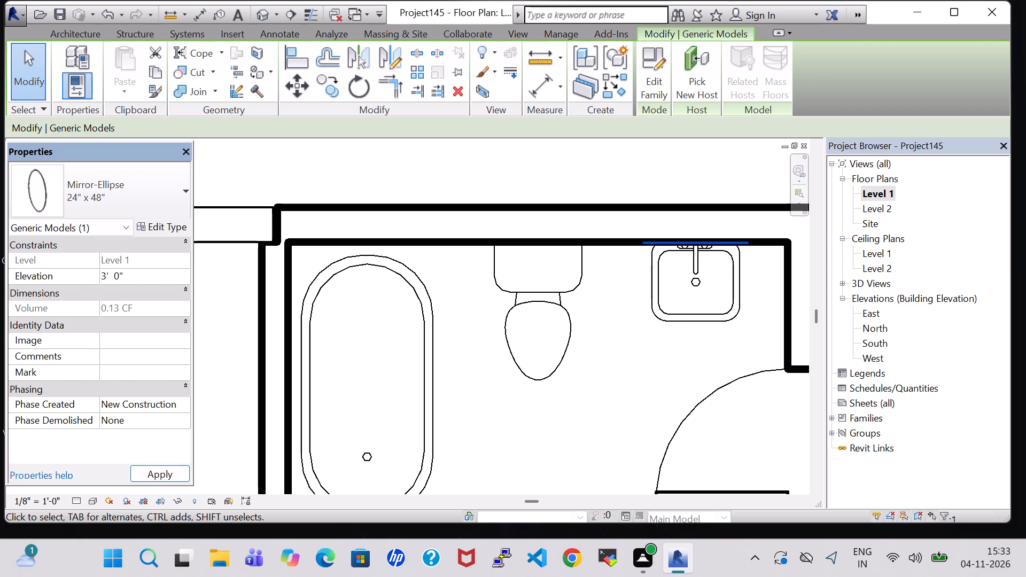
click(120, 279)
key(BackSpace)
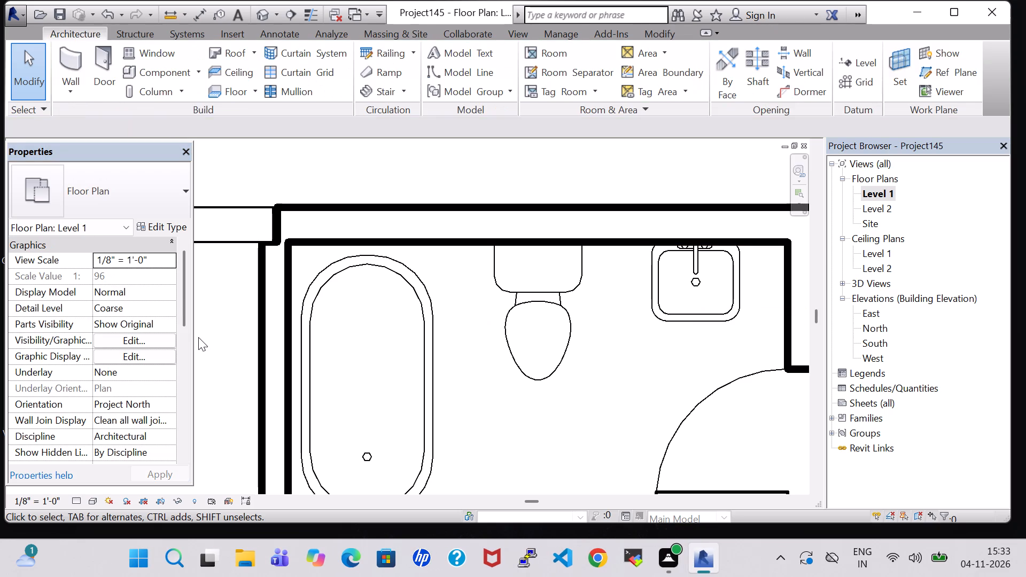
key(ctrl+z)
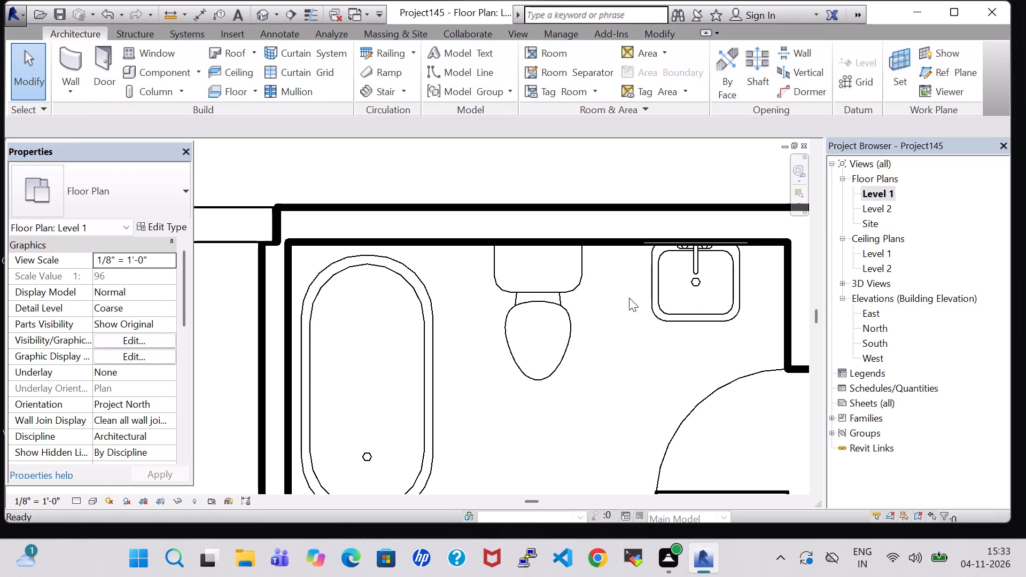
click(649, 245)
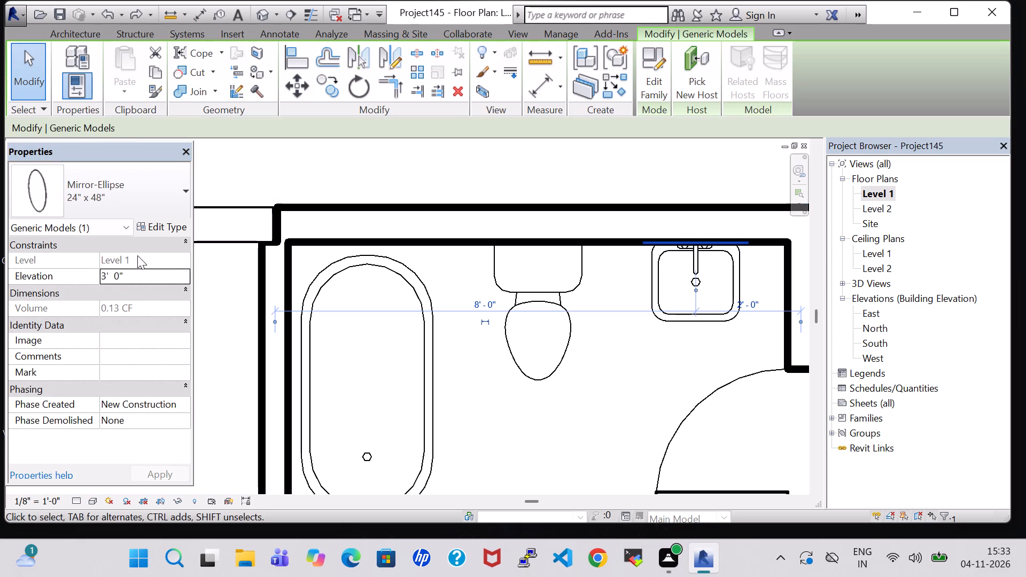
click(121, 274)
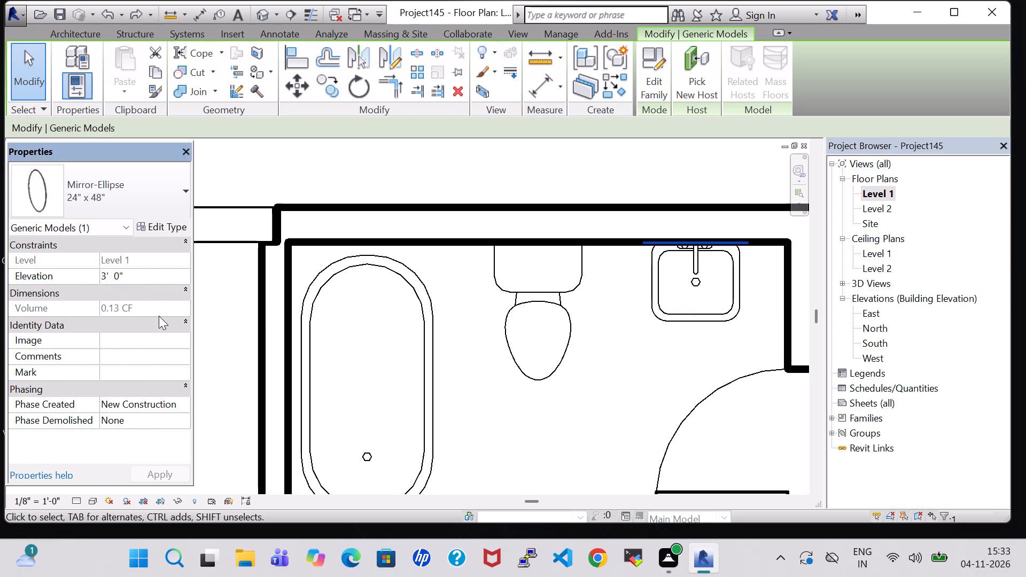
key(BackSpace)
key(5)
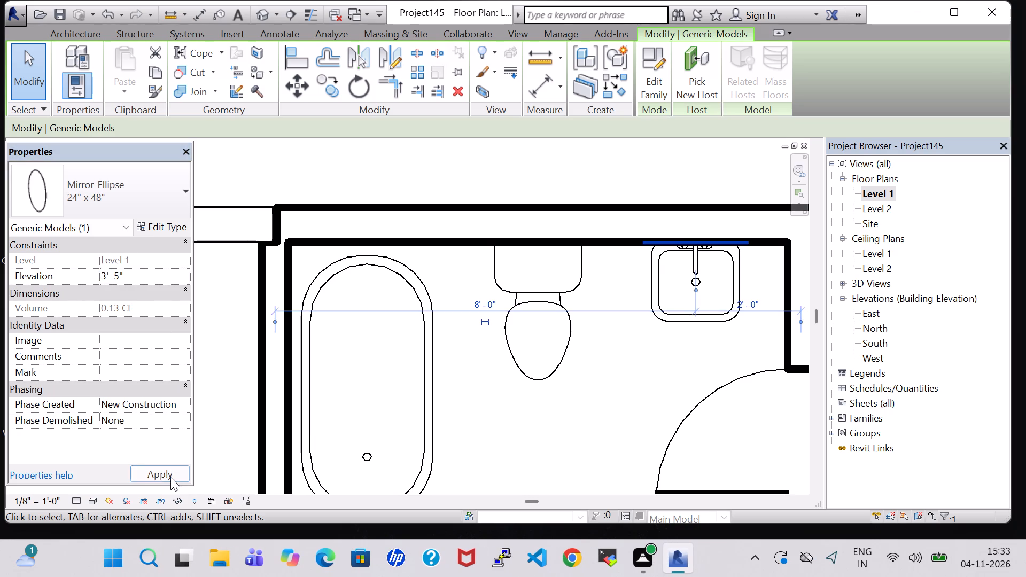
click(169, 475)
click(617, 393)
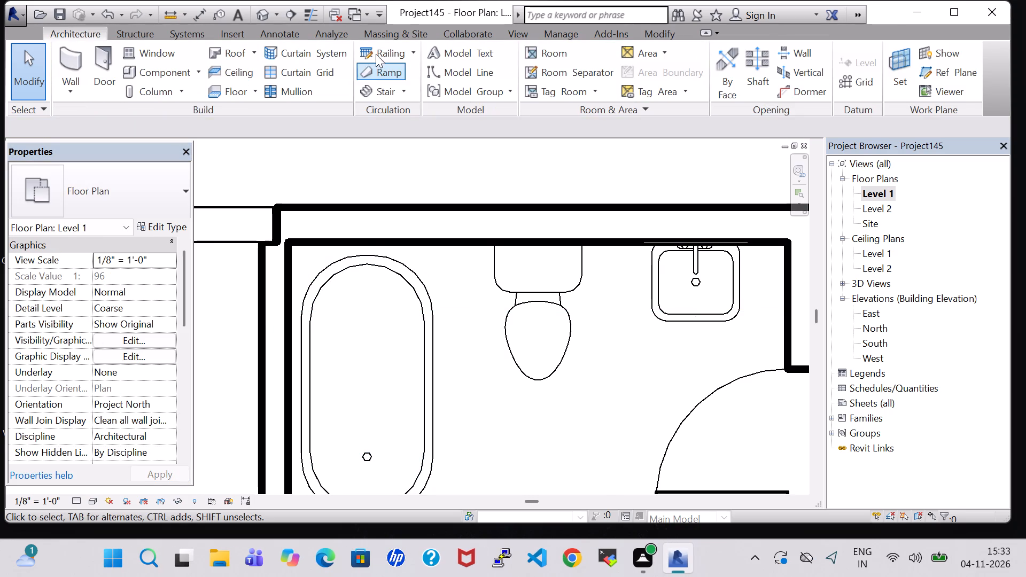
Examine the upper-left bathroom's mirror, sink and other fixtures in the 3D view for comparison.
click(262, 7)
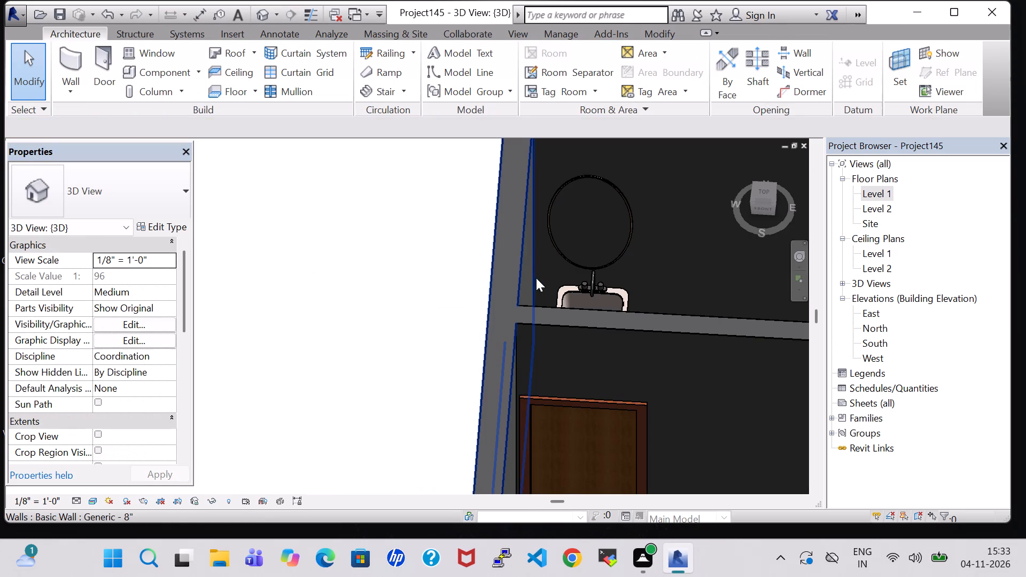
scroll(562, 259, down, 6)
middle_drag(613, 235, 625, 269)
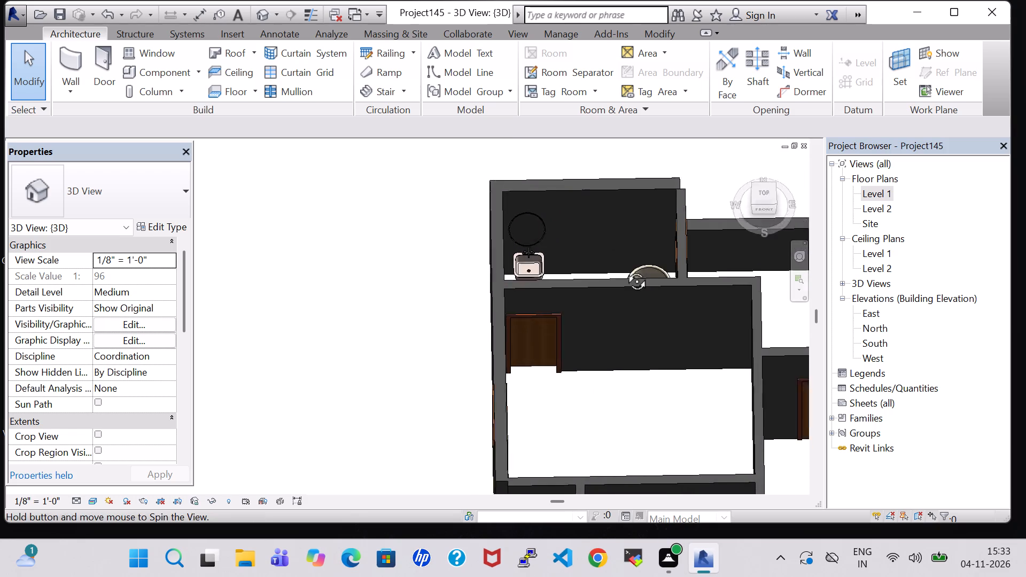
middle_drag(625, 269, 615, 340)
scroll(614, 260, up, 6)
shift+middle_drag(609, 211, 607, 274)
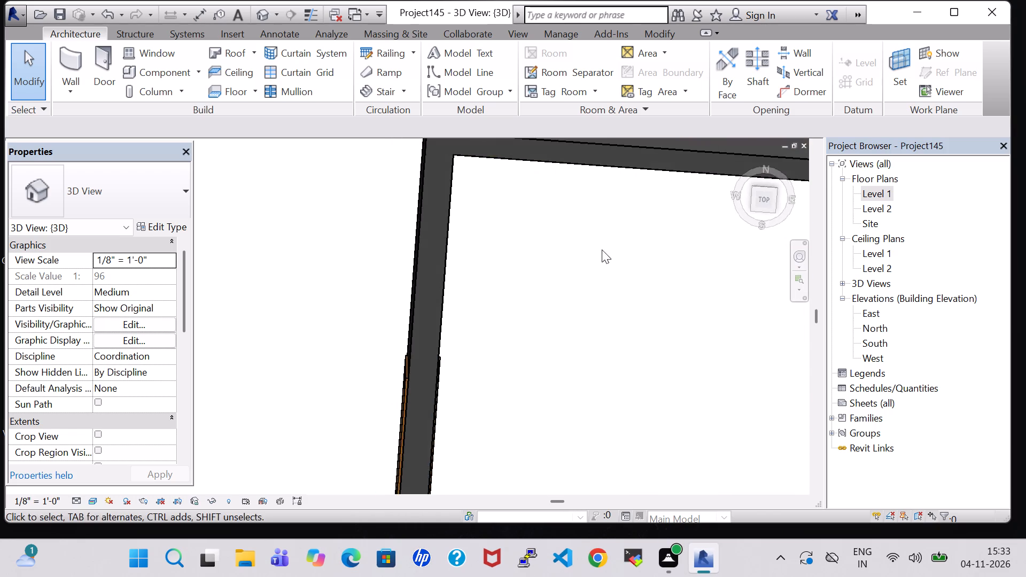
middle_drag(602, 239, 595, 380)
middle_drag(607, 326, 611, 225)
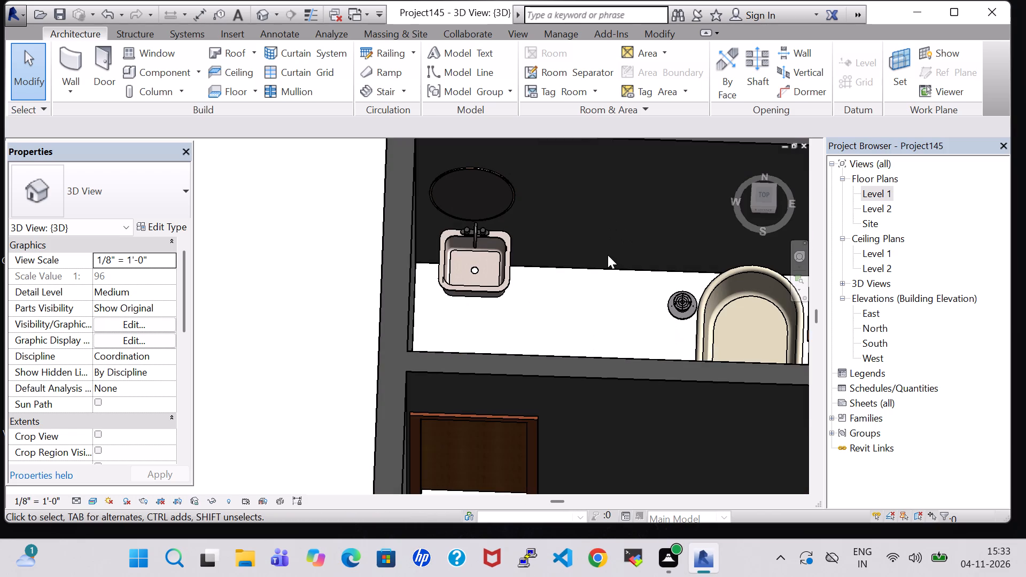
double_click(887, 192)
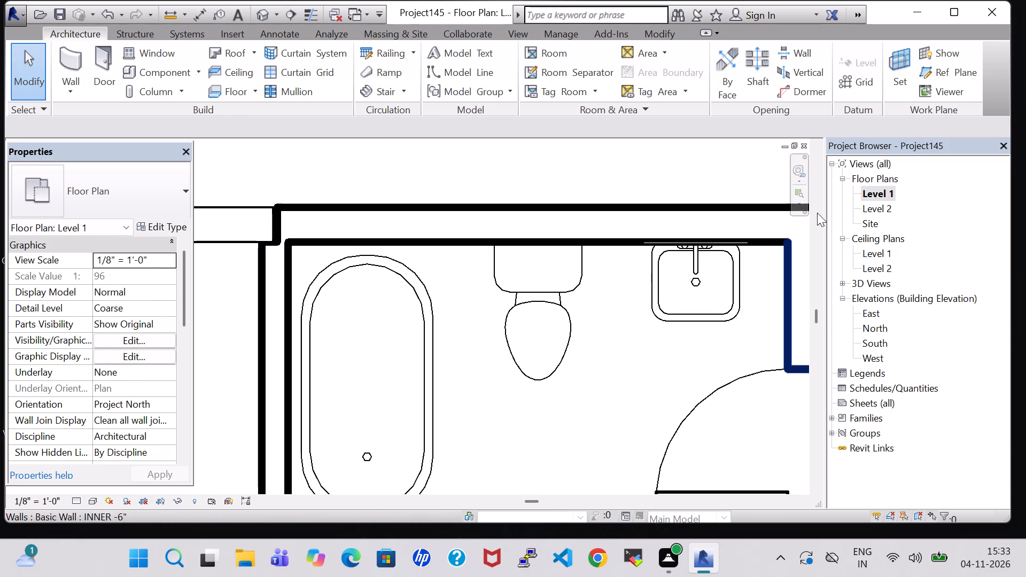
Place a matching 5" Strainer - 2" Drain round floor drain on Level 1 beside the upper-right bathroom's bathtub, about 6' 3" from the door-side wall.
click(262, 14)
click(669, 301)
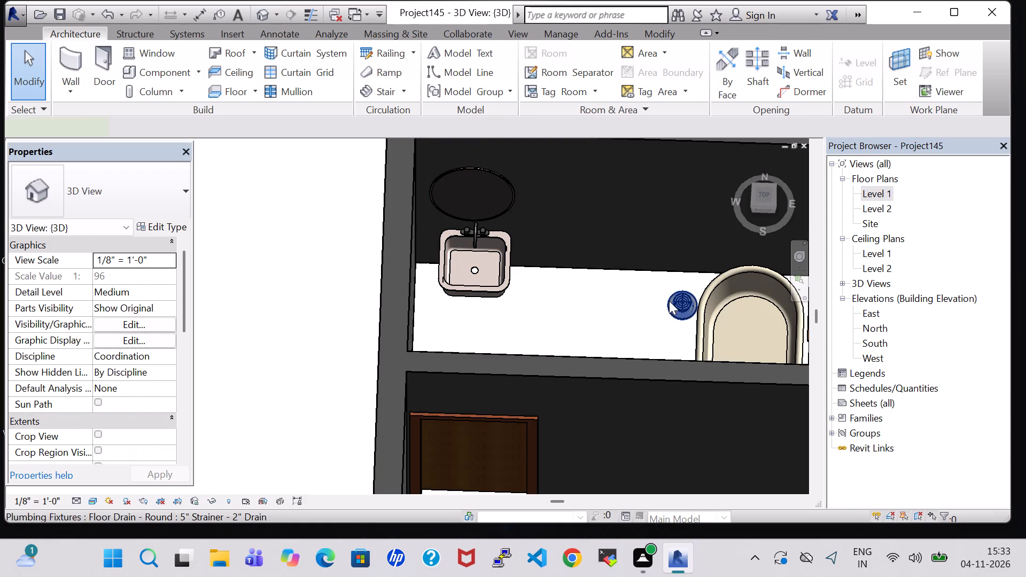
right_click(669, 301)
click(726, 289)
scroll(708, 293, down, 5)
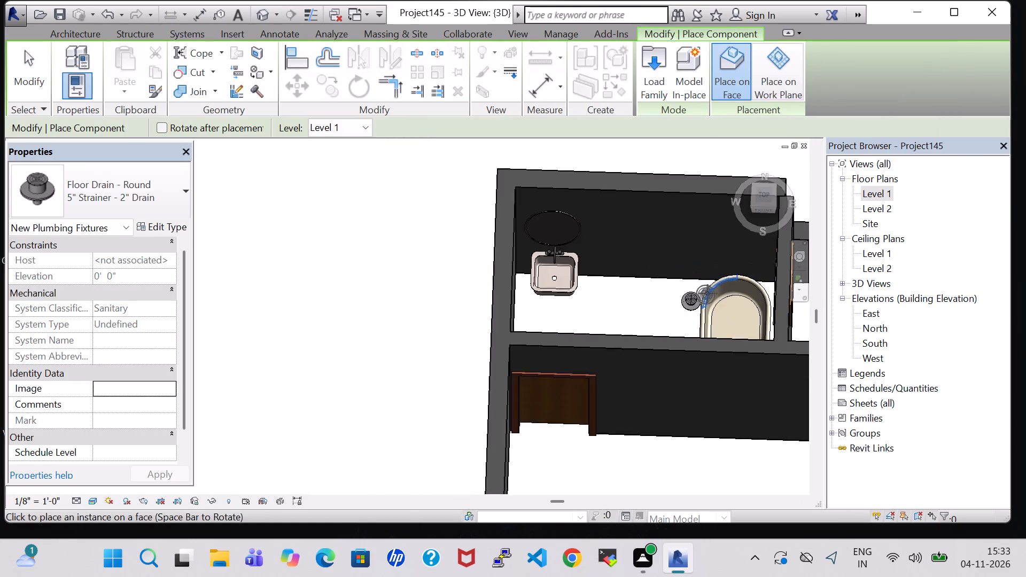
scroll(708, 293, down, 3)
middle_drag(708, 293, 169, 258)
scroll(486, 290, up, 2)
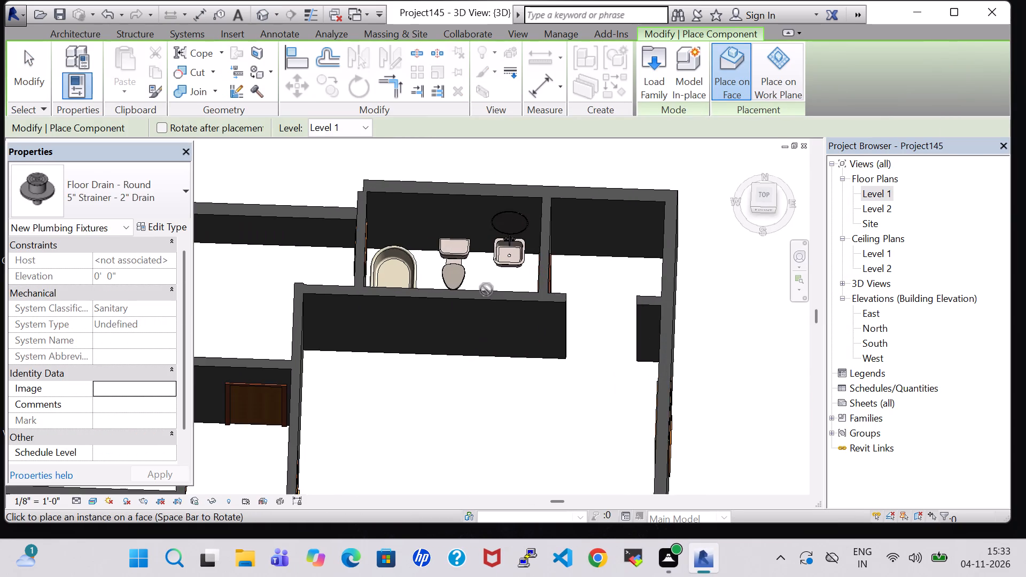
scroll(486, 290, up, 3)
middle_drag(485, 261, 482, 322)
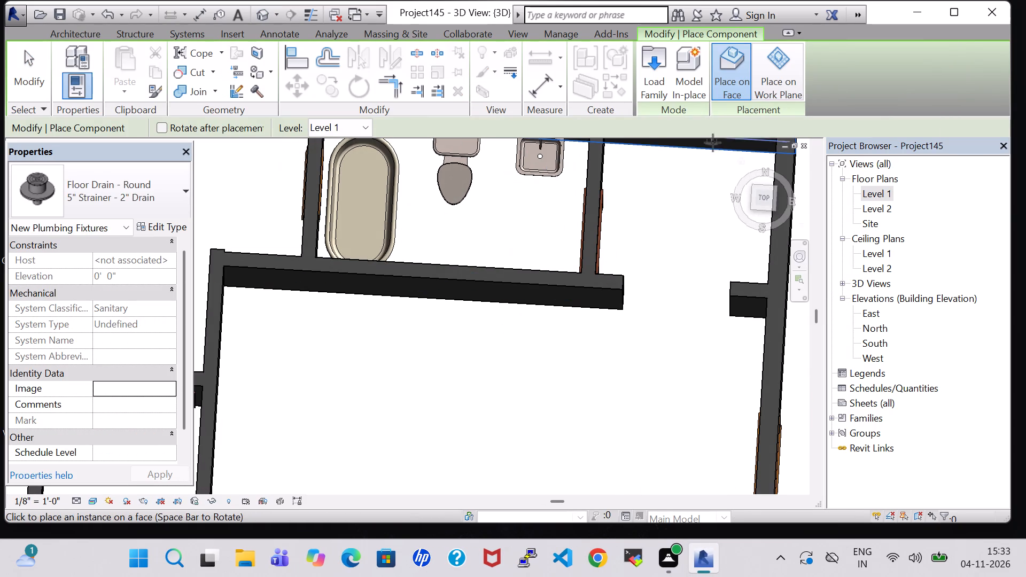
click(758, 83)
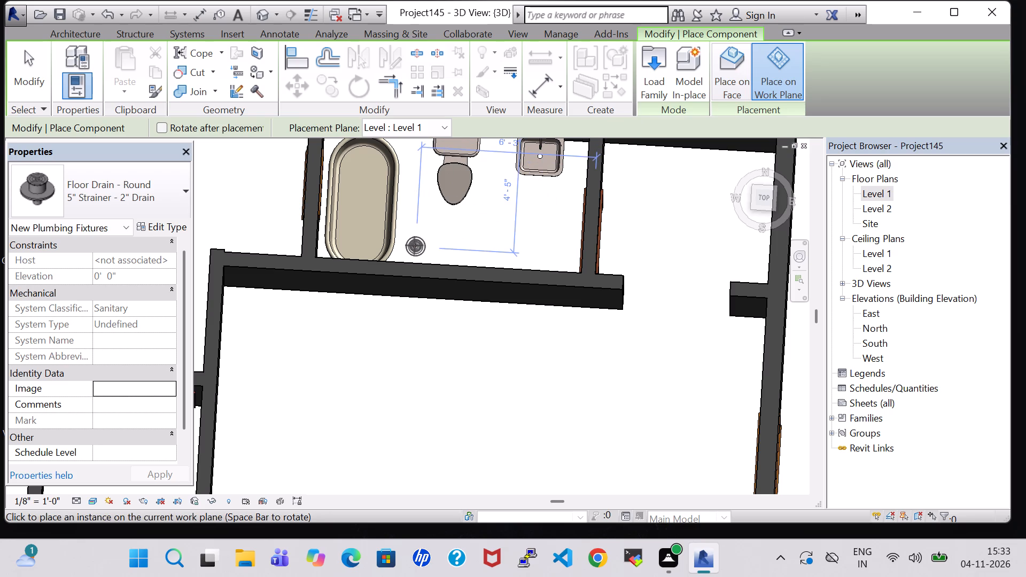
shift+middle_drag(416, 246, 427, 263)
scroll(419, 256, up, 1)
click(333, 209)
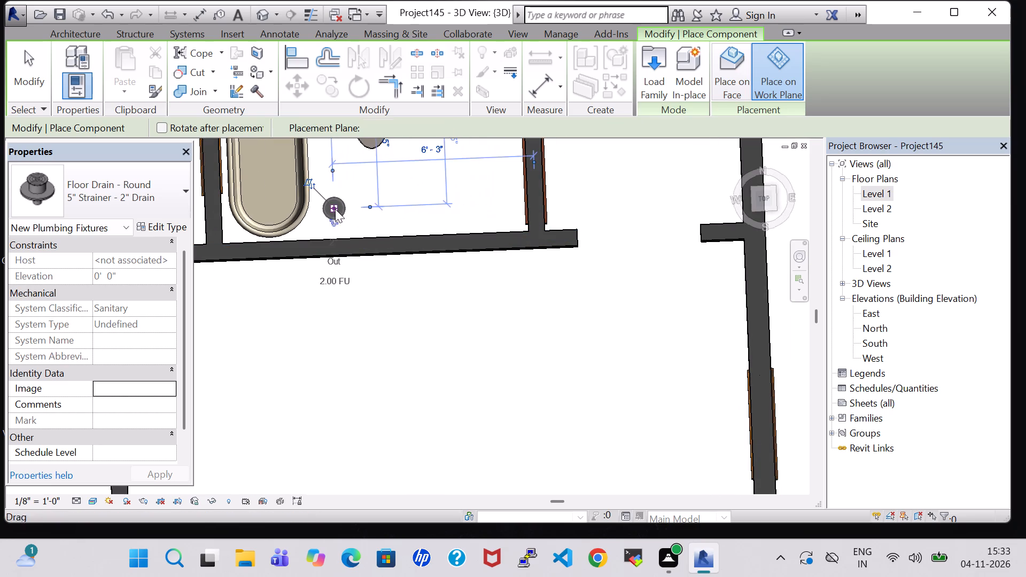
key(Escape)
key(Escape)
Examine the upper-right bathroom's fixtures and surrounding walls from several angles in 3D.
shift+middle_drag(418, 354, 407, 269)
scroll(406, 266, down, 4)
shift+middle_drag(404, 246, 416, 267)
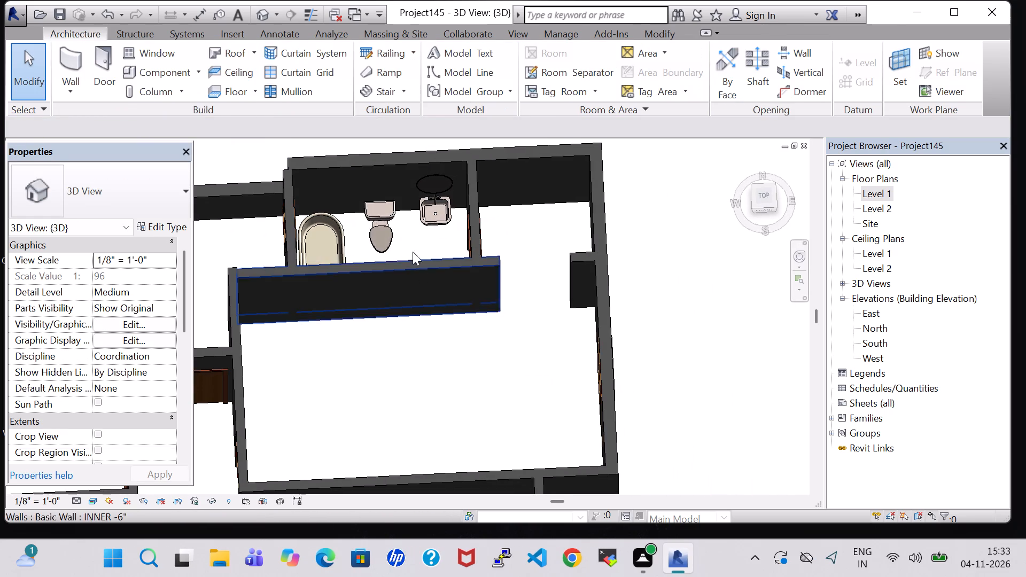
middle_drag(405, 237, 414, 256)
middle_drag(408, 247, 452, 256)
shift+middle_drag(436, 248, 445, 268)
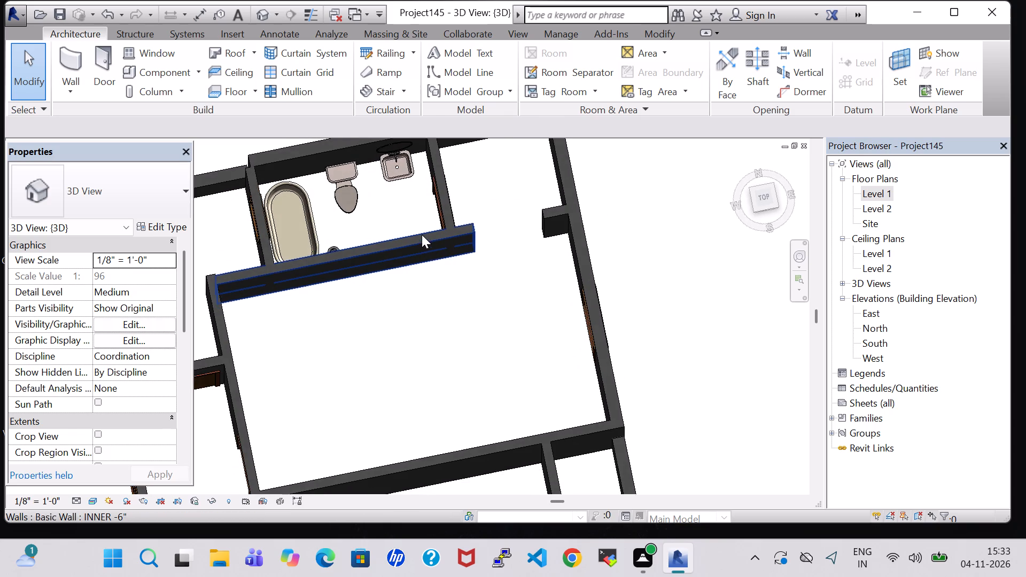
scroll(419, 231, up, 3)
shift+middle_drag(416, 228, 418, 154)
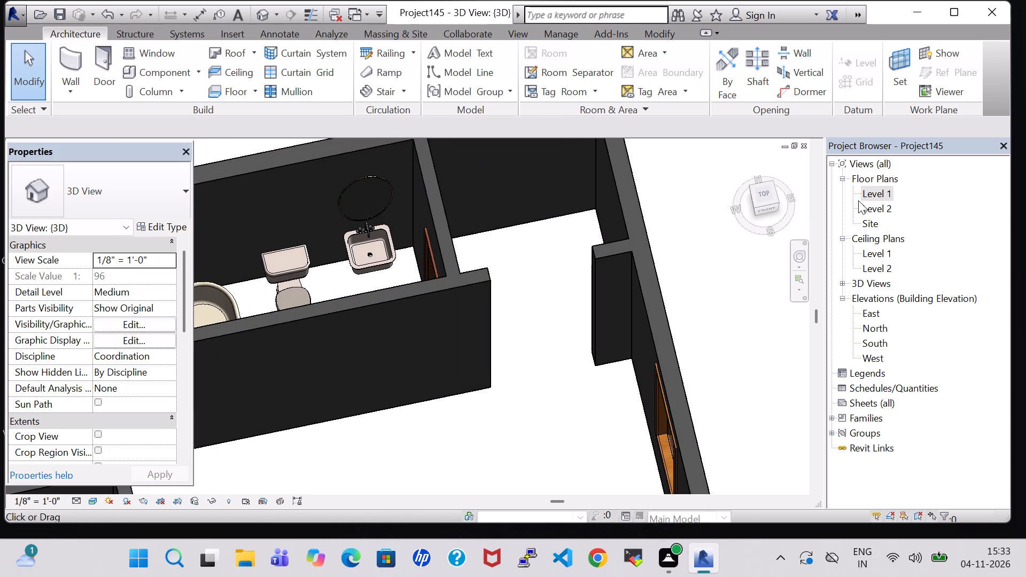
Load the Dresser family from the US Imperial library's Furniture Storage folder for placement in the Level 1 floor plan.
double_click(872, 199)
scroll(496, 297, down, 7)
scroll(495, 306, up, 1)
scroll(495, 306, down, 3)
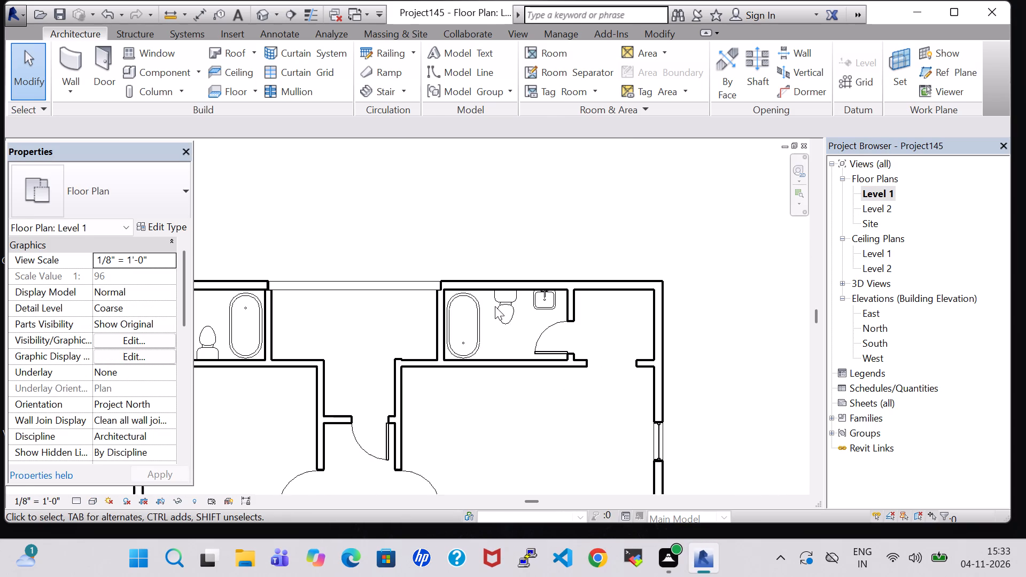
scroll(495, 306, down, 3)
middle_drag(519, 304, 628, 291)
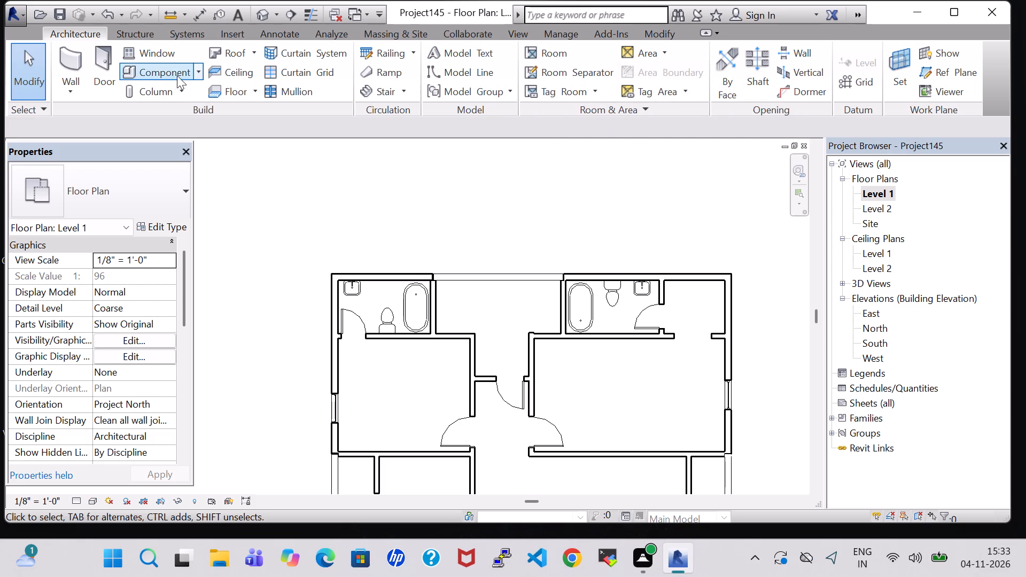
click(160, 68)
click(658, 83)
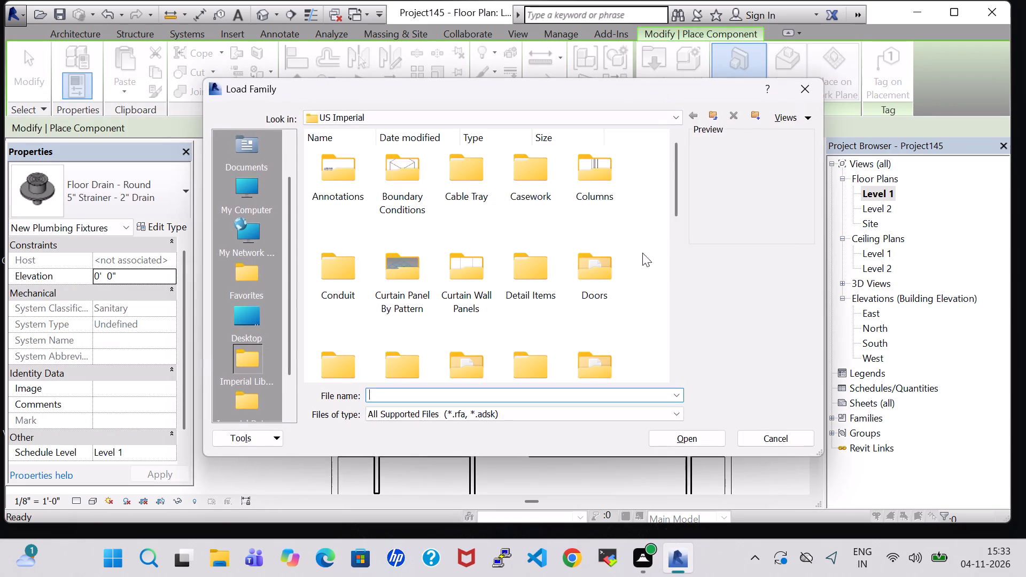
scroll(617, 298, down, 1)
double_click(595, 245)
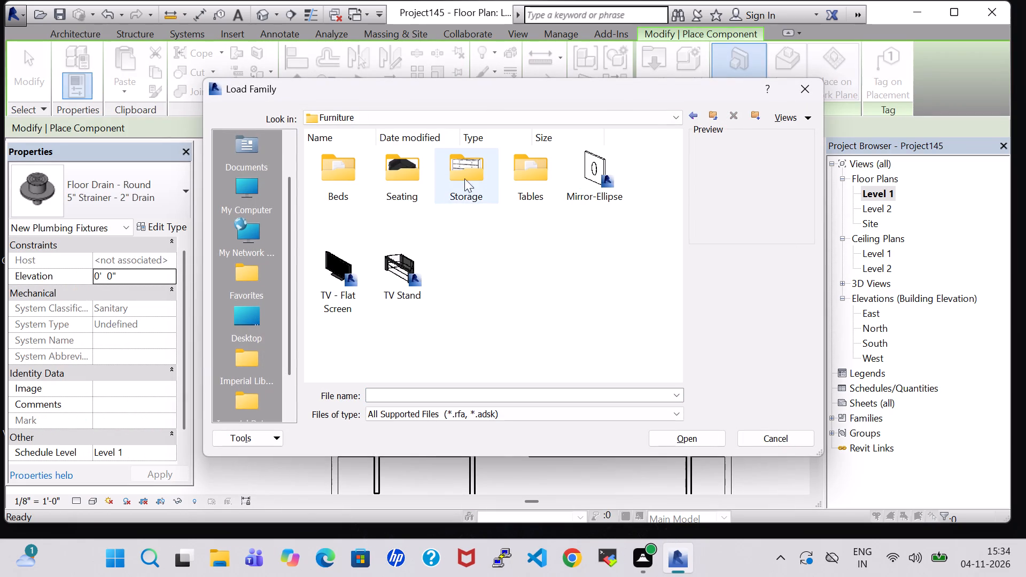
double_click(465, 170)
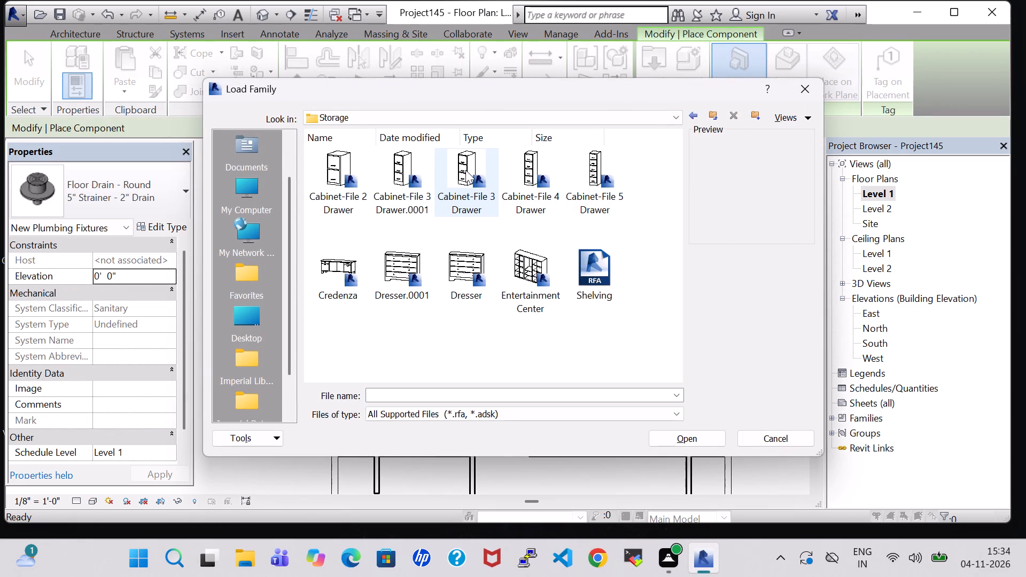
click(457, 262)
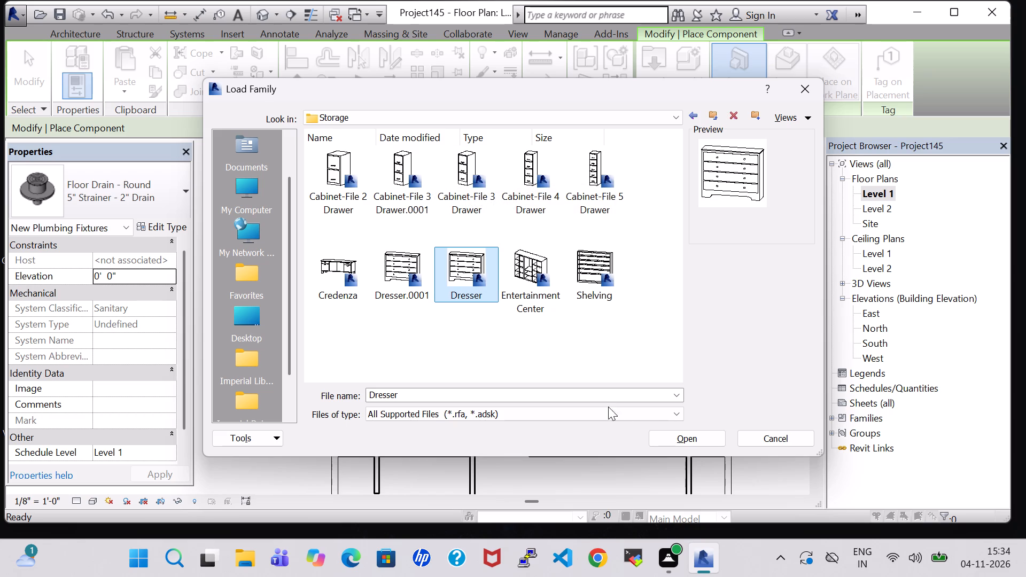
click(670, 433)
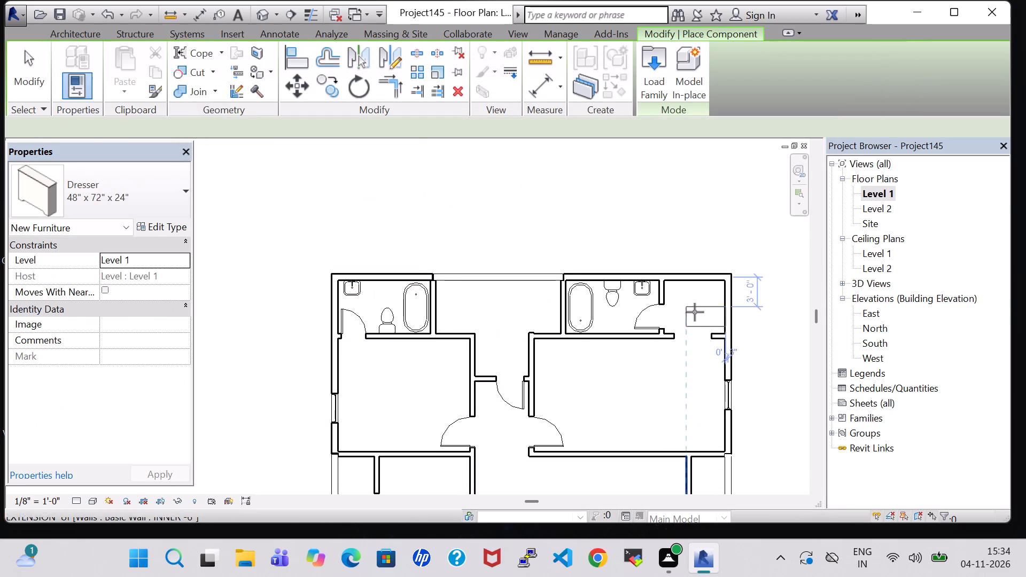
Place the 48" x 72" x 24" Dresser lengthwise along the exterior side wall of the small room beside the upper-right bathroom.
key(space)
scroll(695, 312, up, 2)
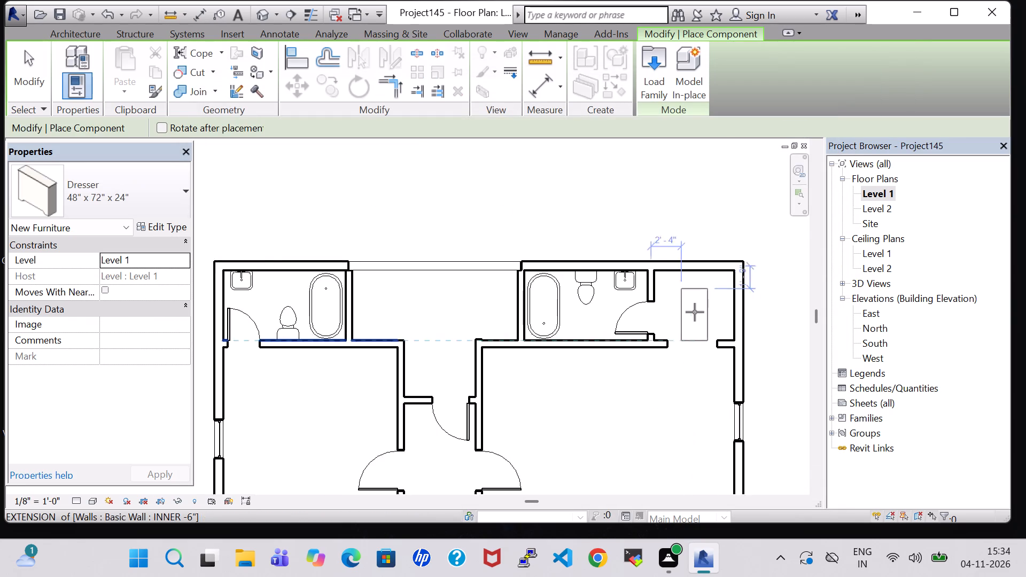
scroll(695, 312, up, 4)
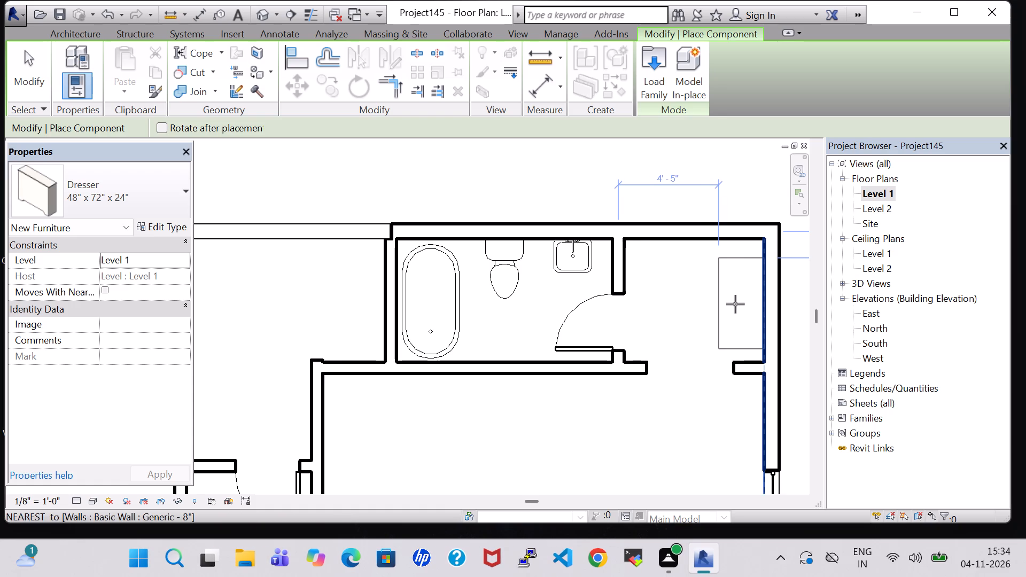
click(732, 304)
key(Escape)
key(Escape)
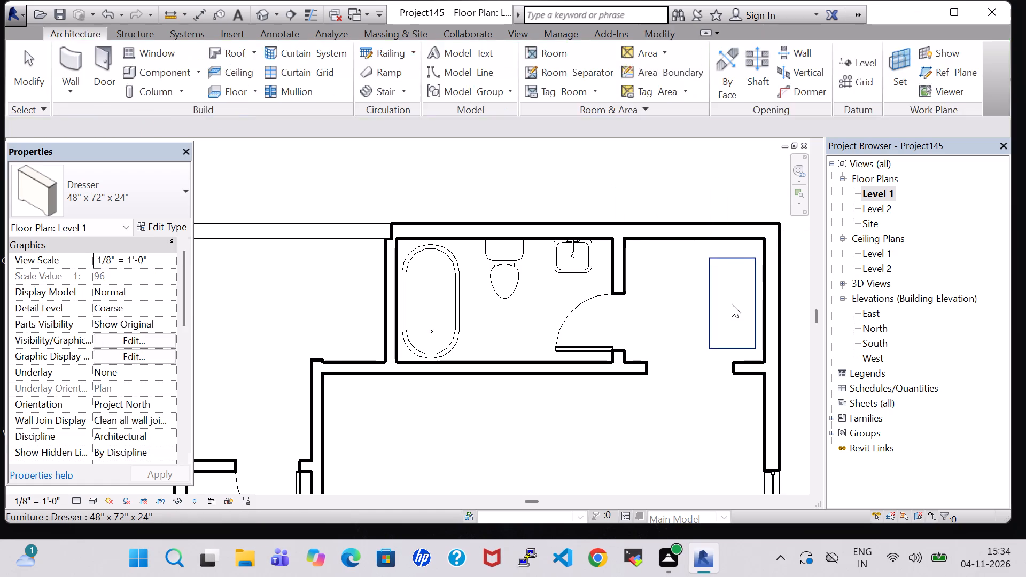
Nudge the dresser slightly closer to the exterior side wall, leaving a small gap.
click(732, 304)
key(Right)
key(Right)
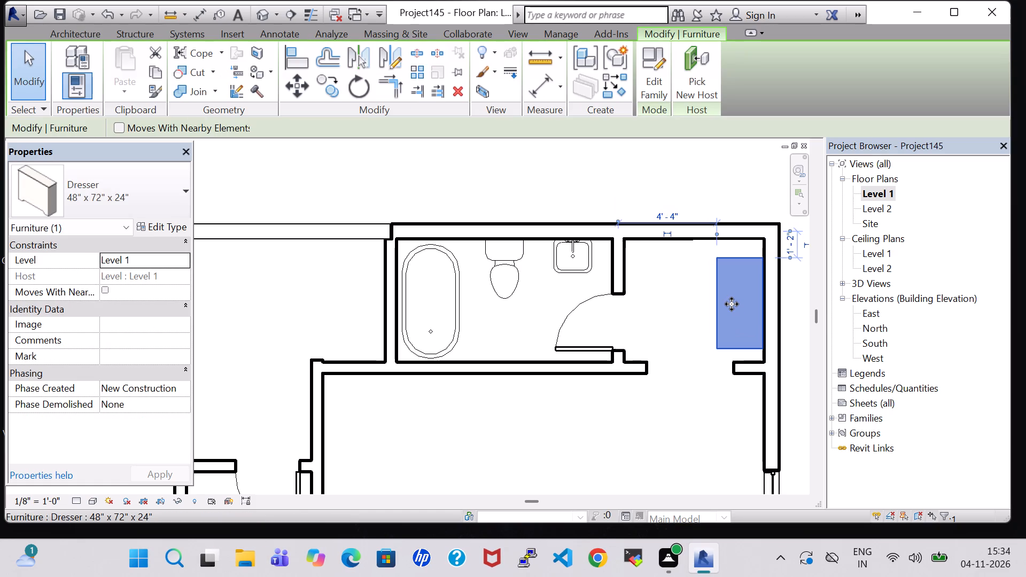
key(Left)
click(701, 408)
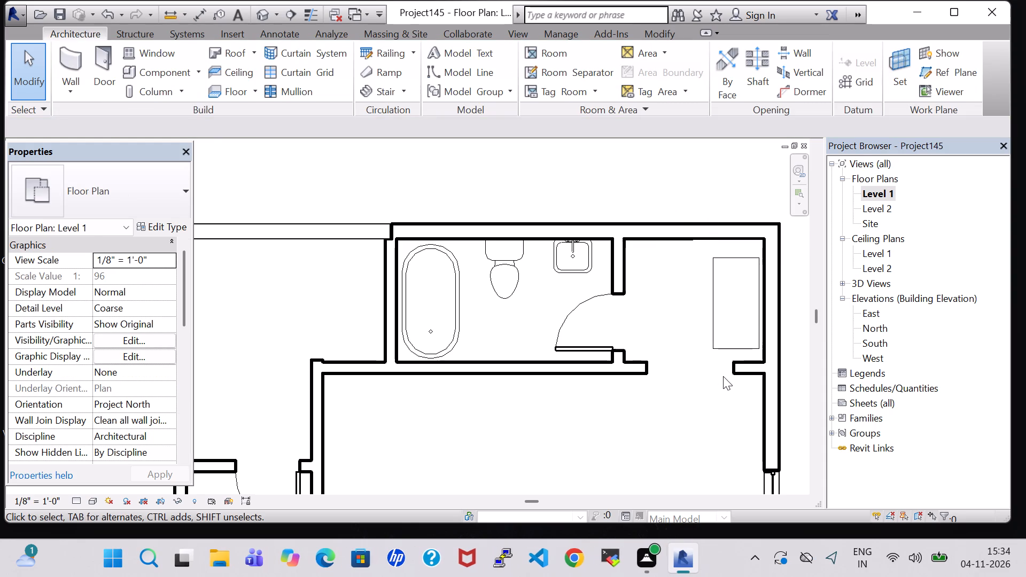
Nudge the short INNER -6" wall beside the dresser so it extends from the exterior wall slightly past the dresser's inner edge.
click(741, 368)
key(Left)
key(Left)
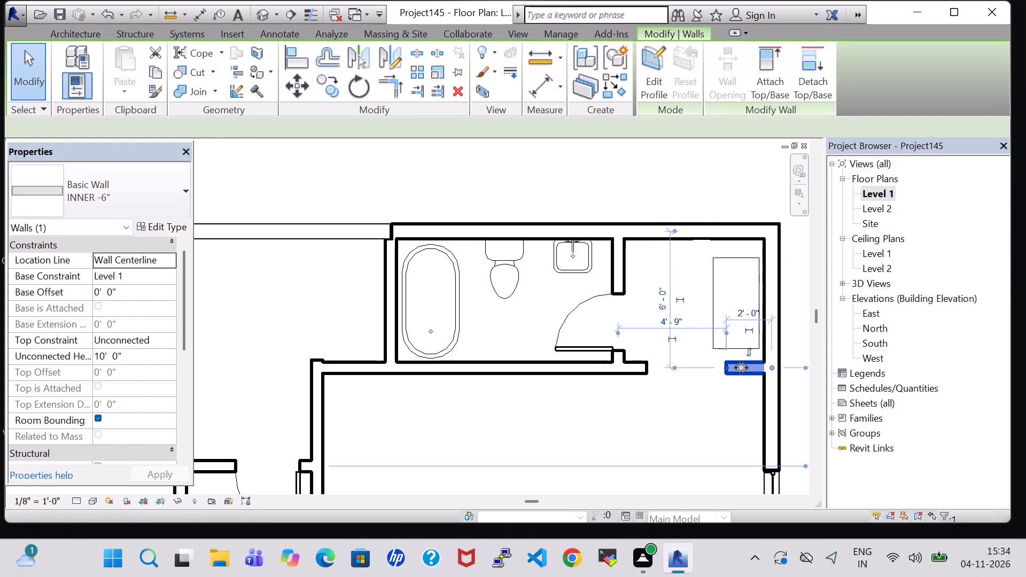
key(Left)
key(Left)
key(Left)
key(Left)
key(Left)
click(731, 399)
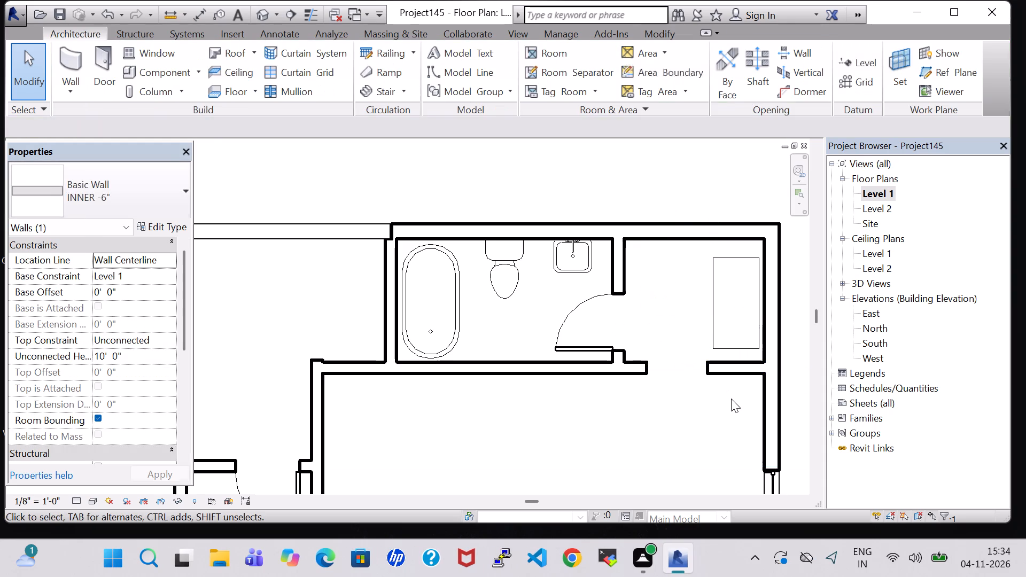
Nudge back the long INNER -6" wall below the bathroom so its opening end stops just past the bathroom's door-side partition.
click(642, 365)
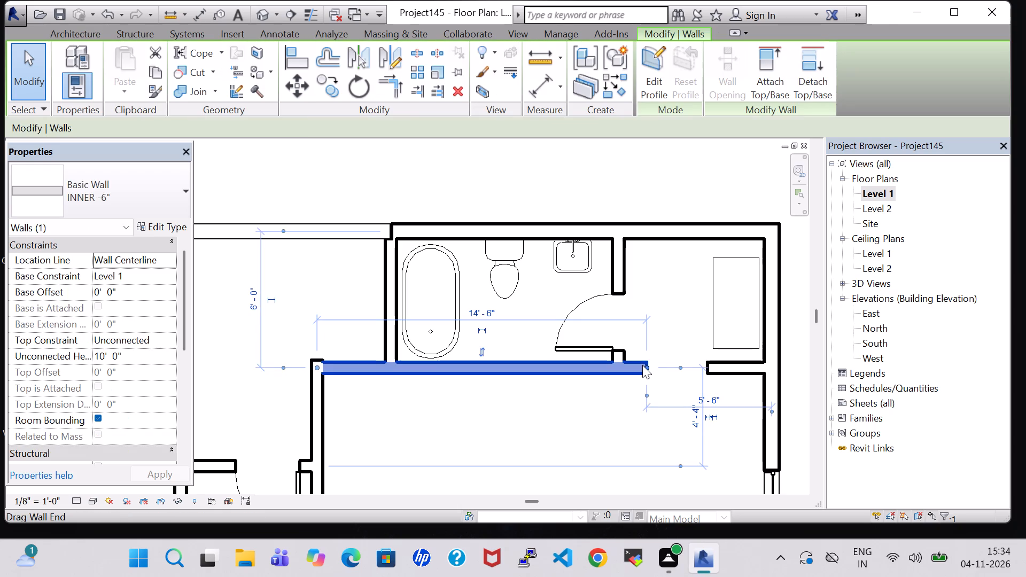
key(Left)
key(Left)
key(Left)
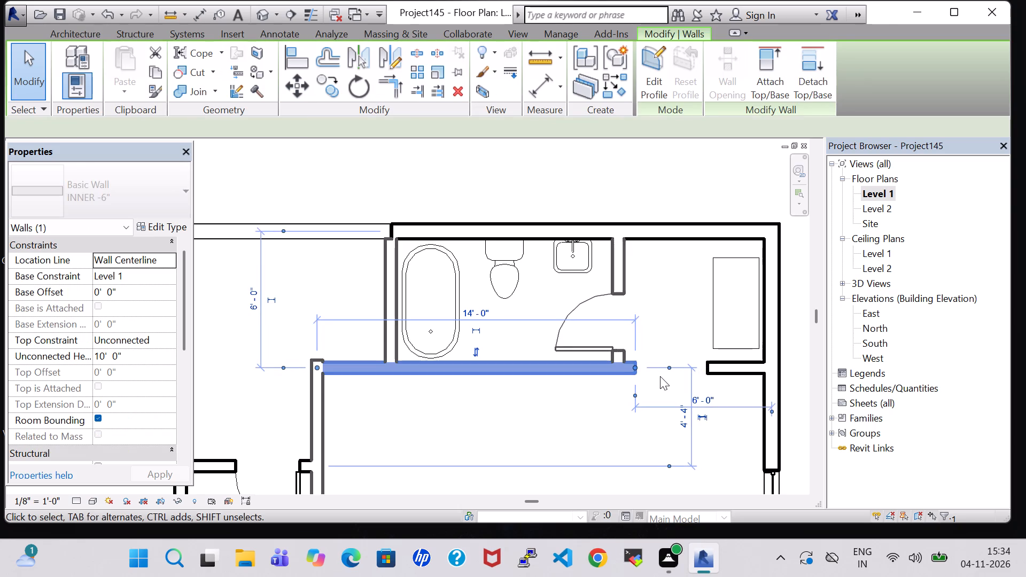
key(Left)
click(650, 281)
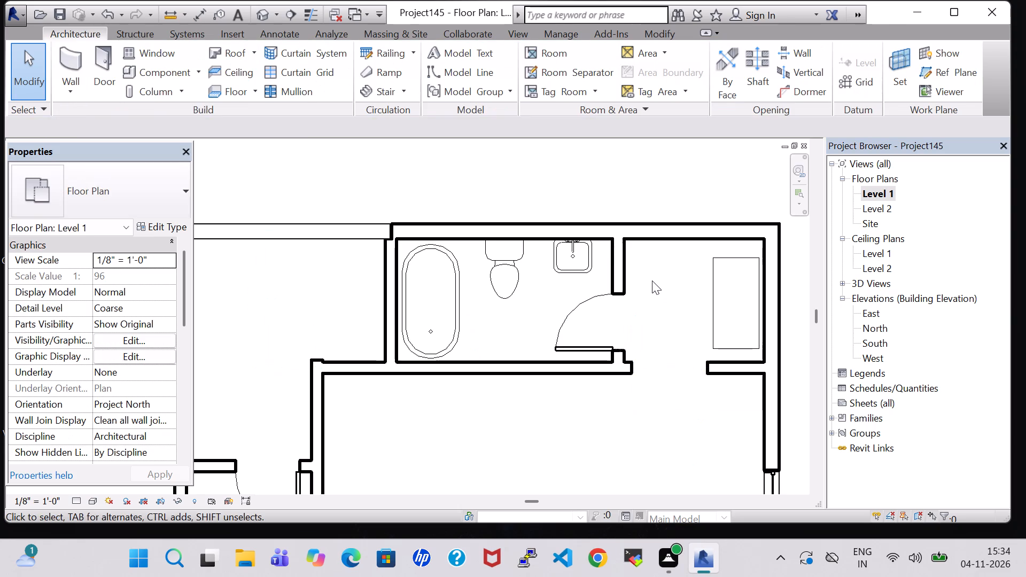
click(596, 464)
Set the Dresser Material of the 48" x 72" x 24" dresser type to Wood Door Panel - Birch.
scroll(608, 419, down, 1)
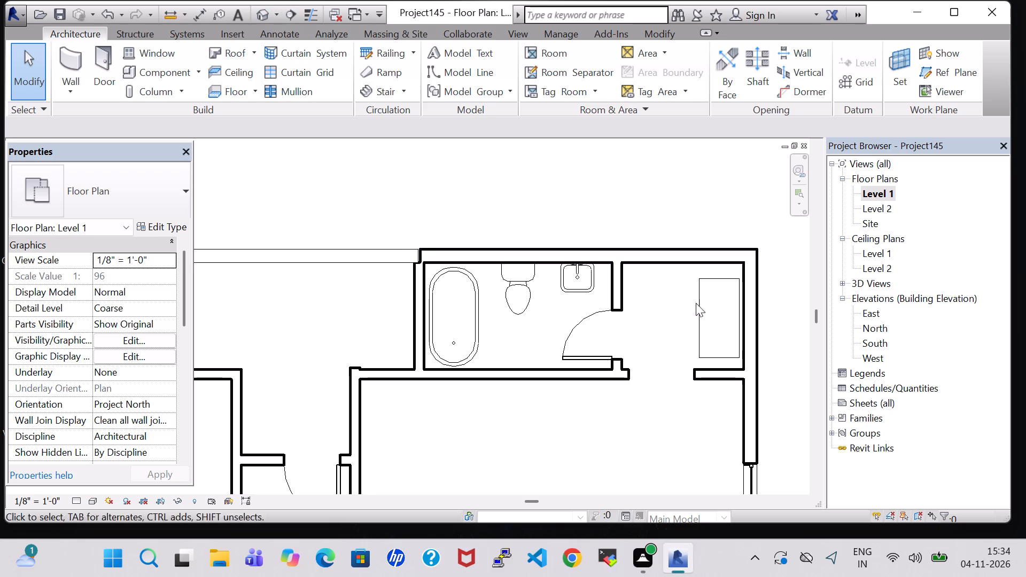
click(708, 319)
click(160, 228)
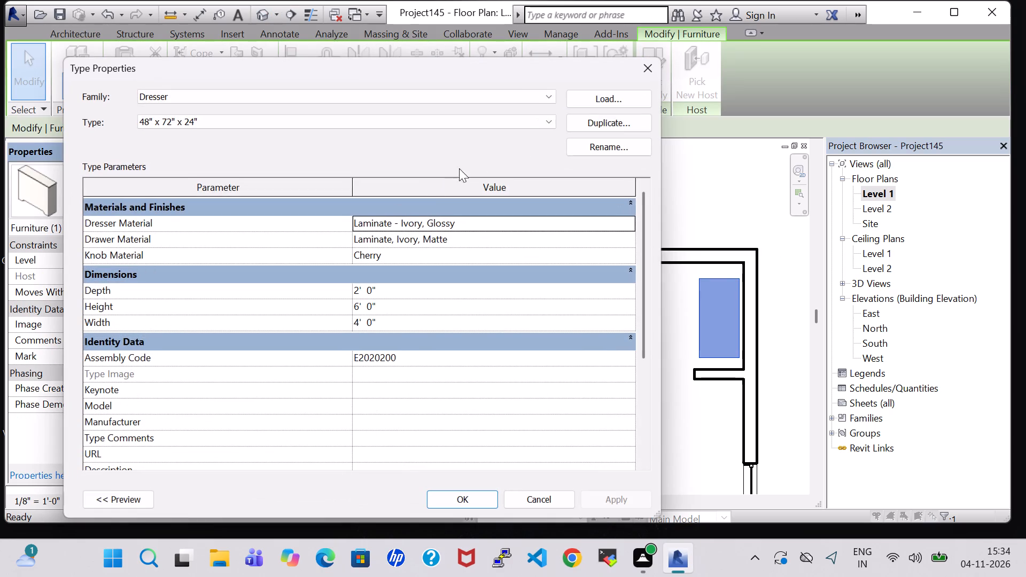
click(632, 222)
click(632, 220)
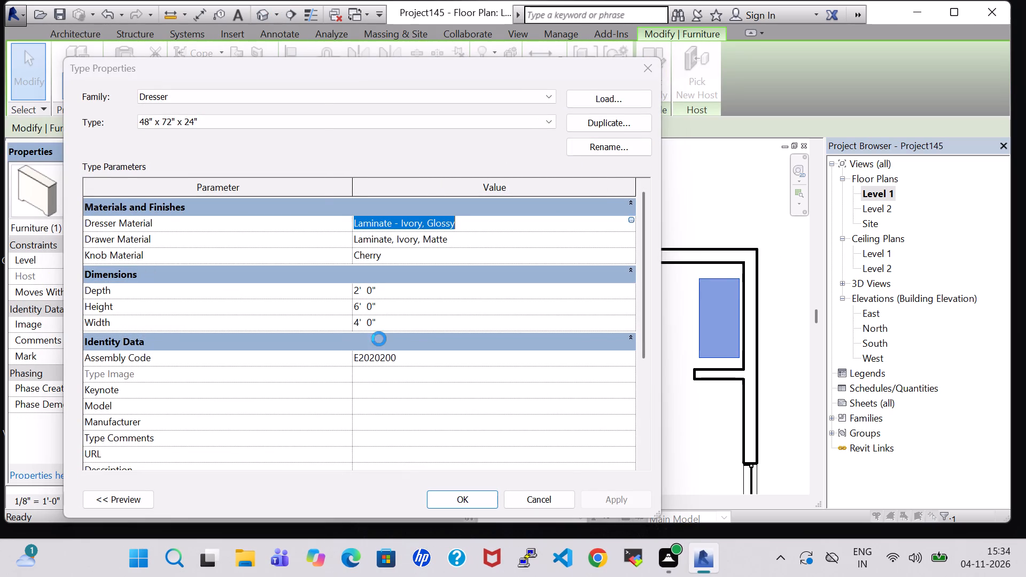
scroll(379, 339, down, 20)
scroll(379, 339, down, 3)
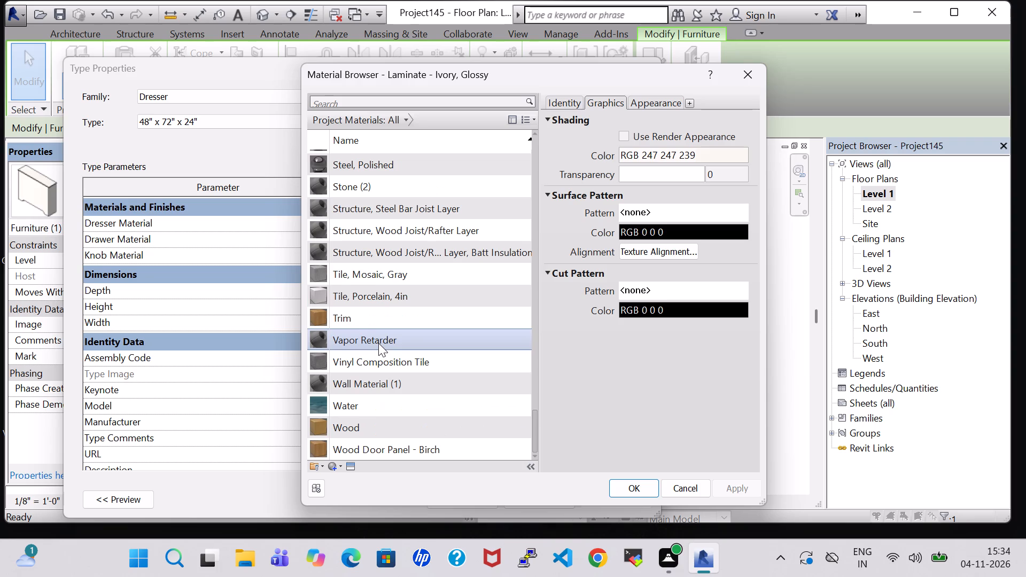
click(389, 446)
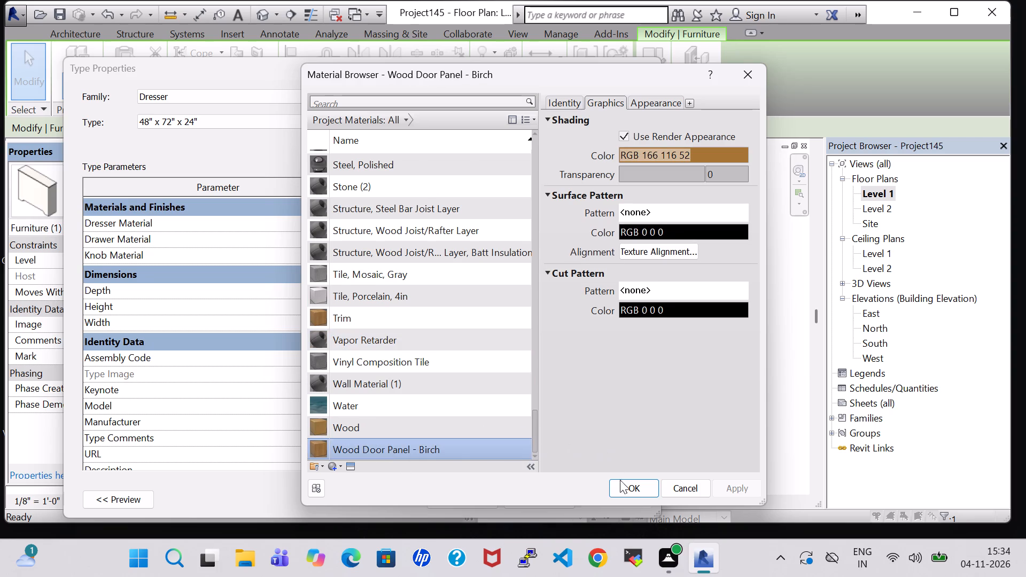
Assign Wood Door Panel - Birch to both the Dresser Material and Drawer Material of the 48" x 72" x 24" dresser type.
click(637, 490)
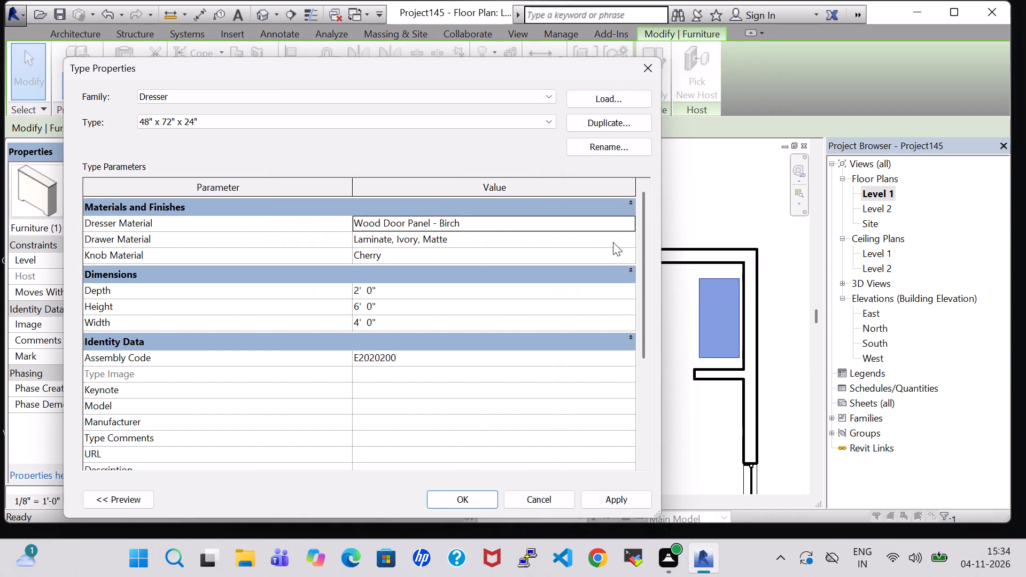
click(629, 235)
scroll(473, 335, down, 17)
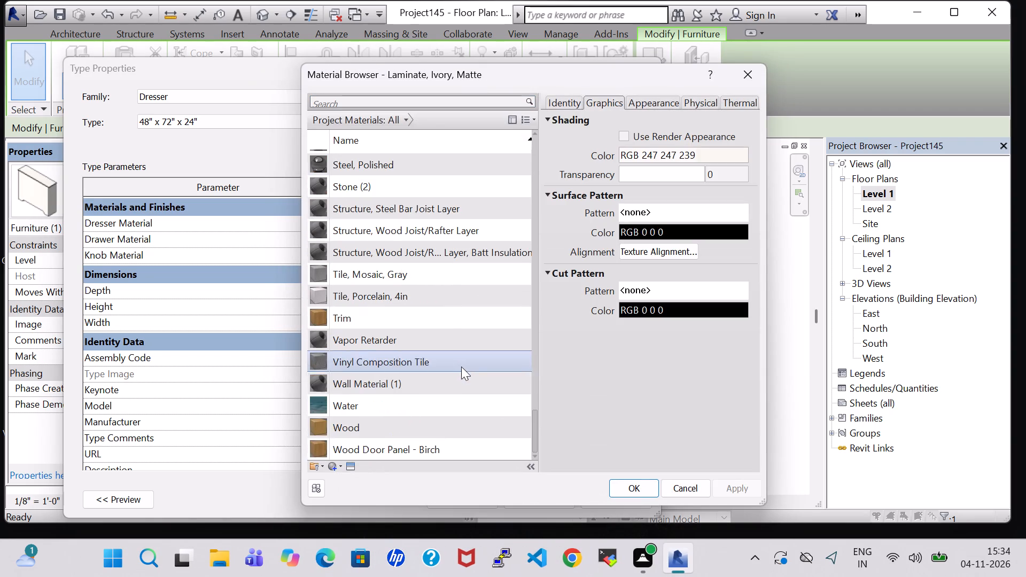
click(426, 455)
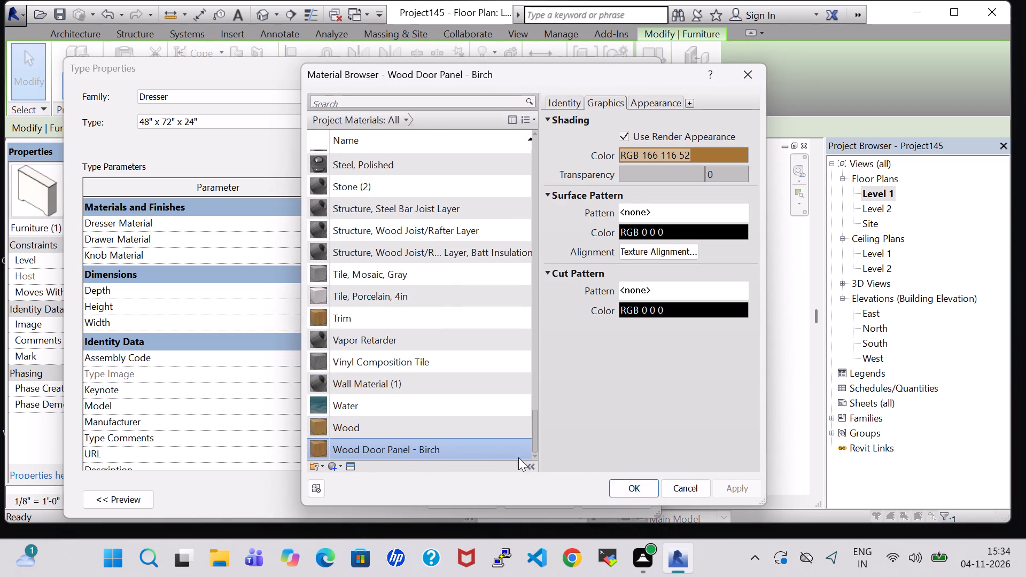
click(617, 485)
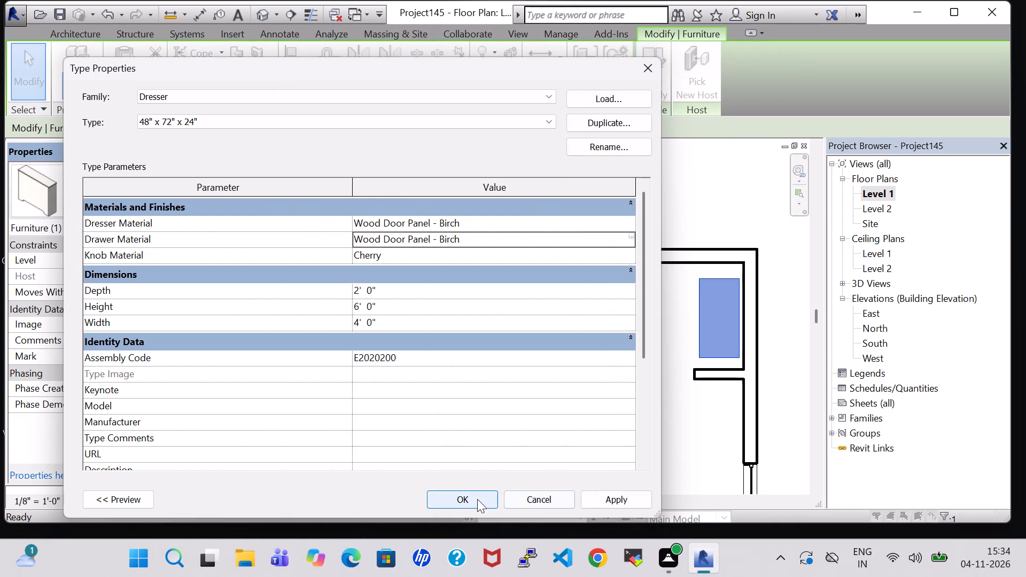
click(477, 500)
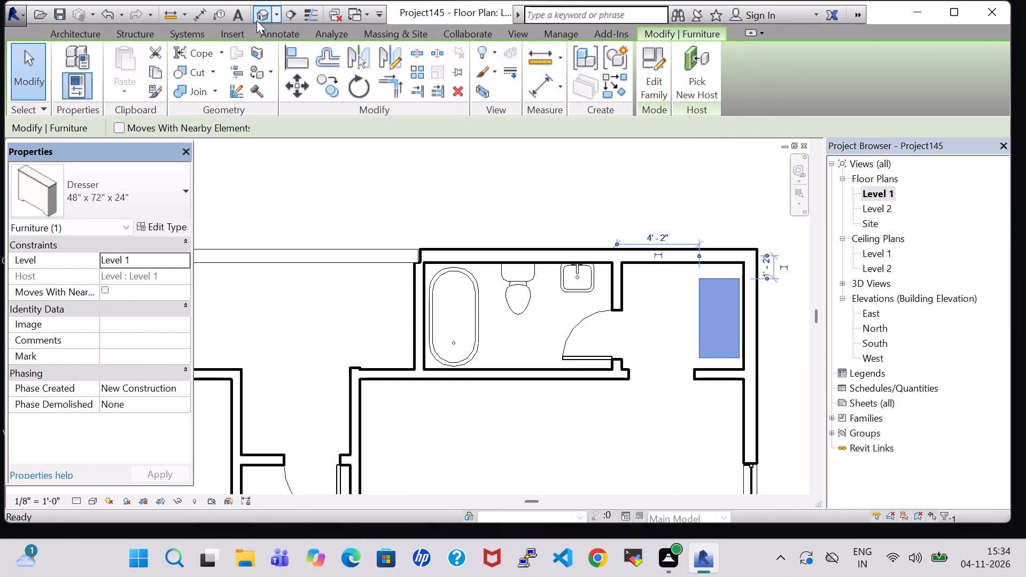
In the 3D view, rotate the dresser in place so its drawer fronts face into the room.
click(261, 19)
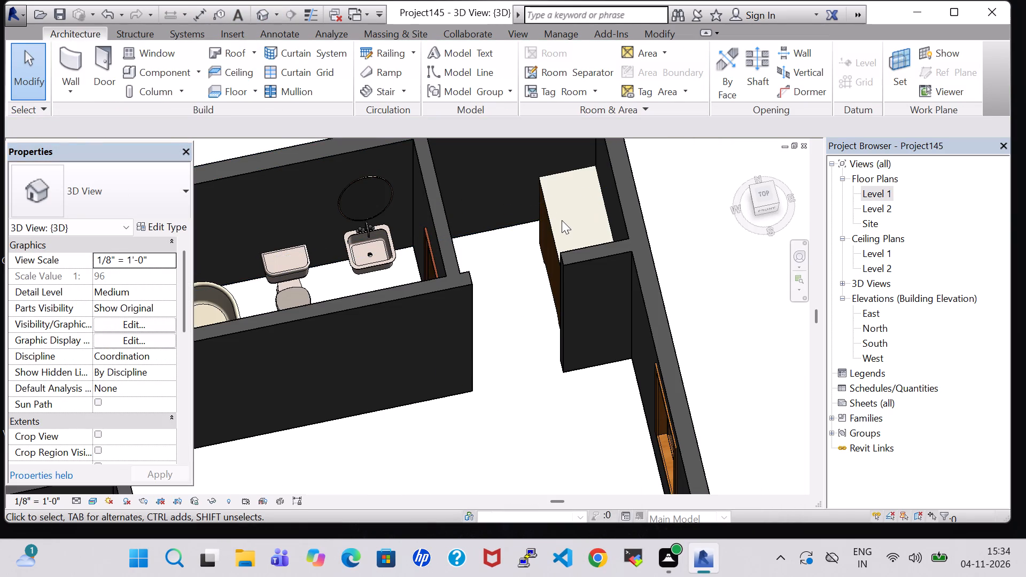
click(554, 220)
key(space)
key(space)
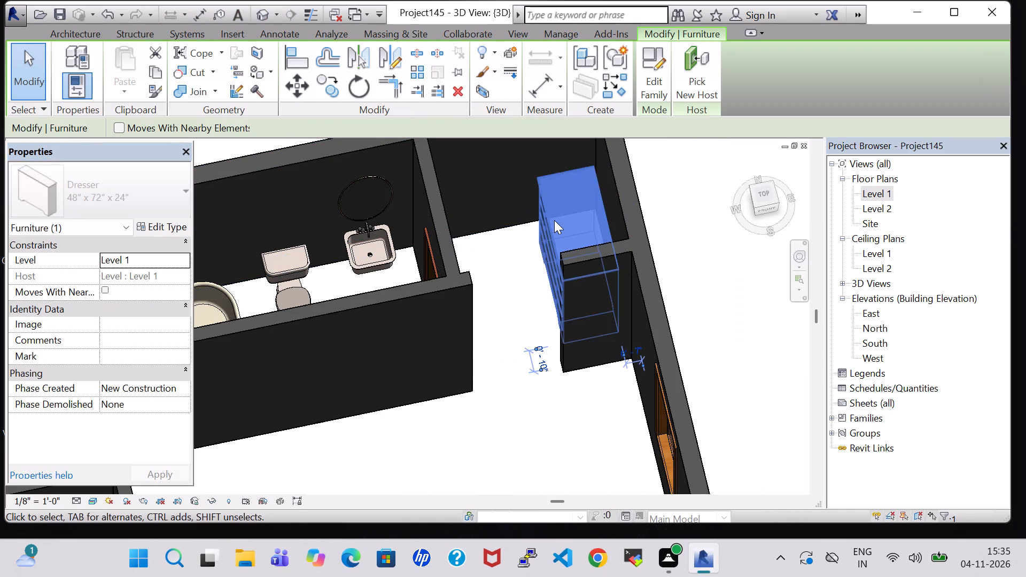
click(519, 349)
Examine the dresser's orientation and finish and the adjacent window wall from several angles in 3D.
middle_drag(509, 301, 513, 284)
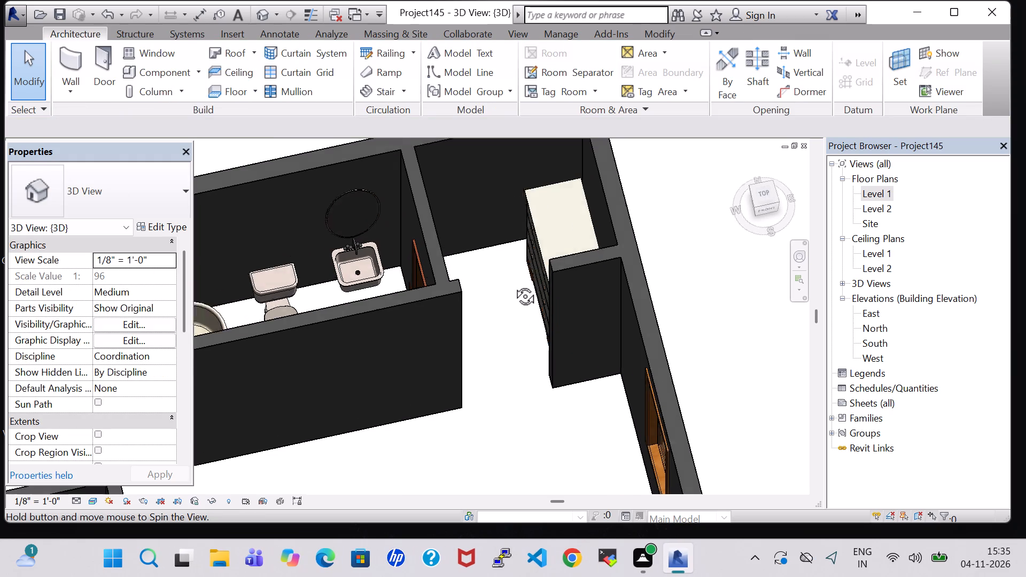
middle_drag(513, 284, 562, 274)
middle_drag(240, 293, 517, 346)
middle_drag(394, 338, 414, 345)
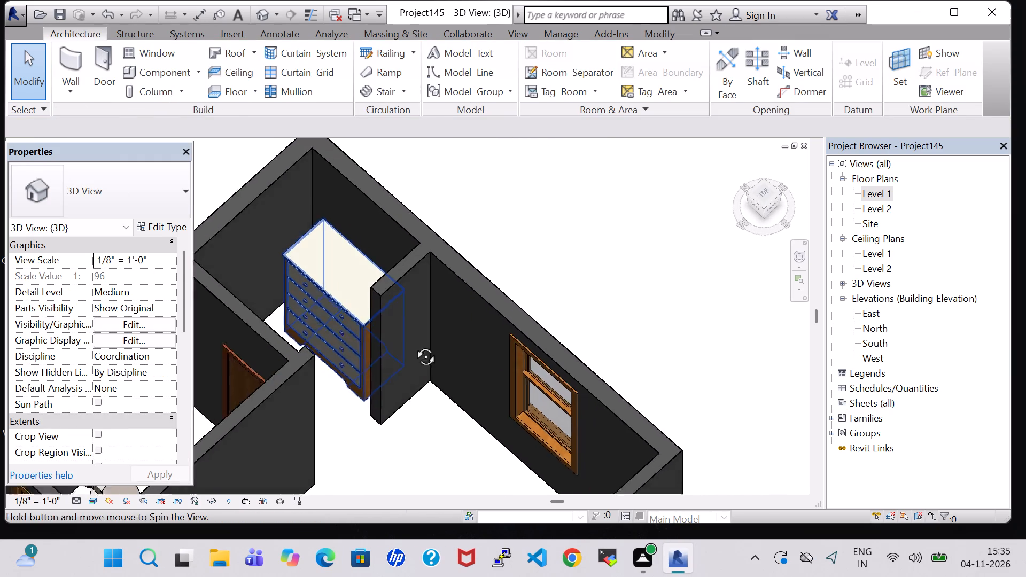
middle_drag(414, 345, 419, 346)
middle_drag(297, 387, 466, 335)
scroll(349, 375, up, 1)
scroll(432, 324, up, 5)
middle_drag(416, 308, 433, 288)
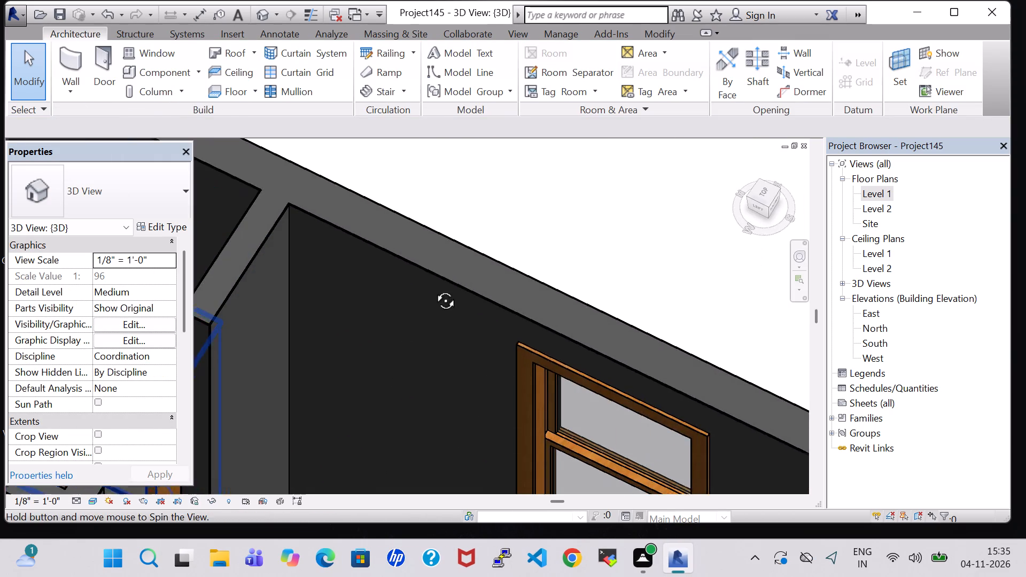
middle_drag(433, 288, 432, 284)
On the Level 1 floor plan, load the Washer family from the Specialty Equipment, Domestic library folder as a component.
double_click(874, 196)
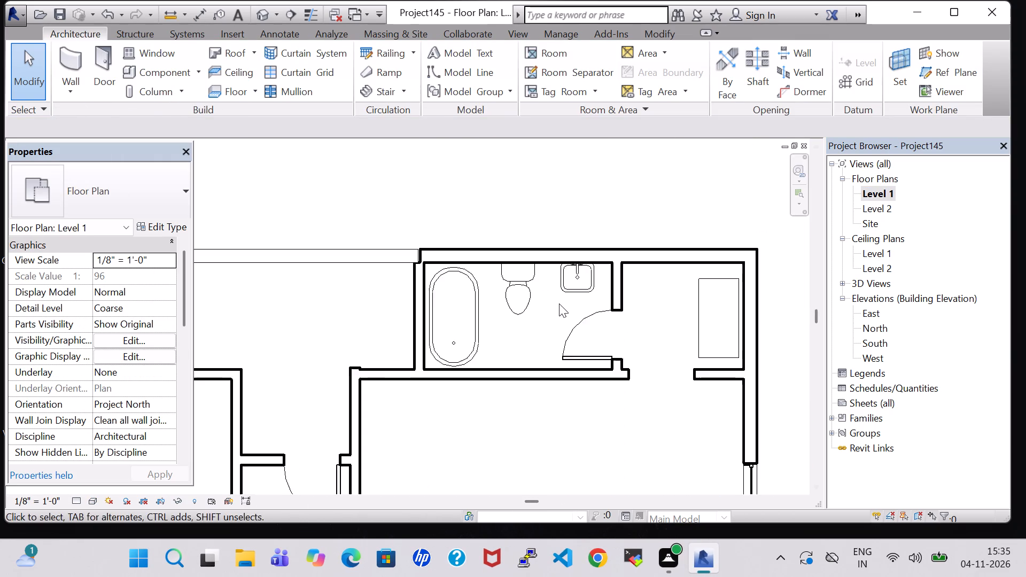
scroll(559, 303, down, 8)
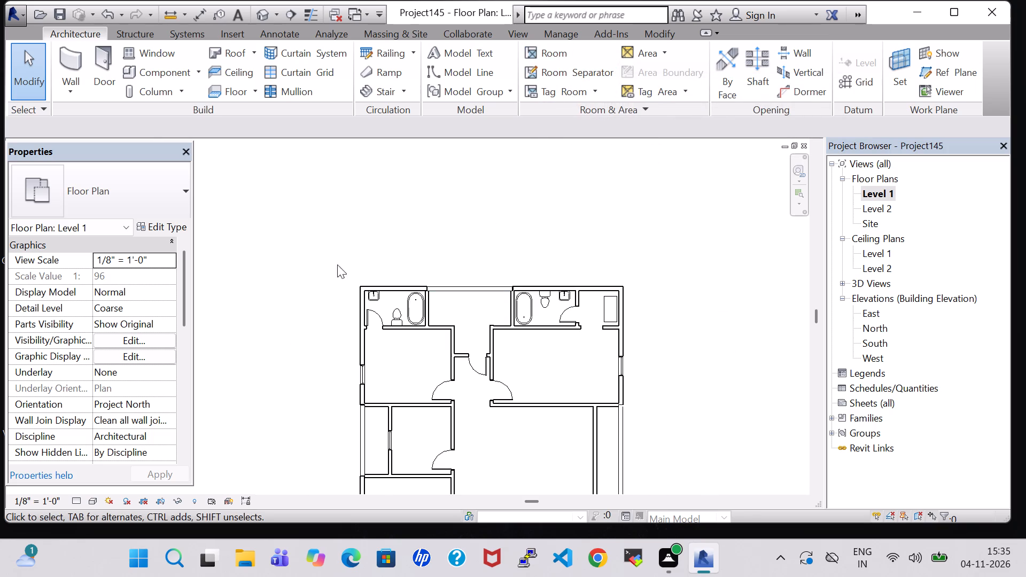
click(76, 55)
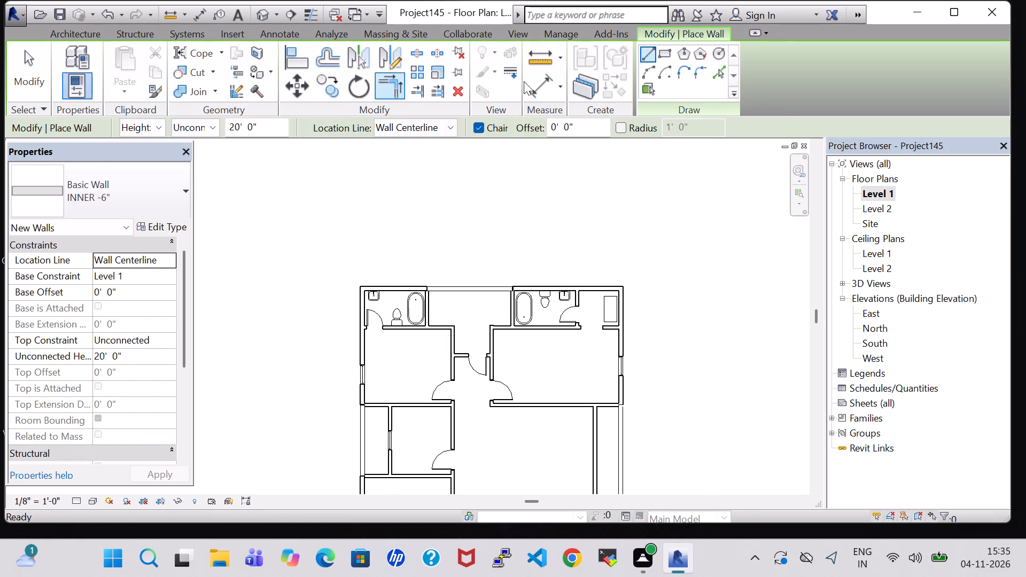
click(80, 35)
click(162, 70)
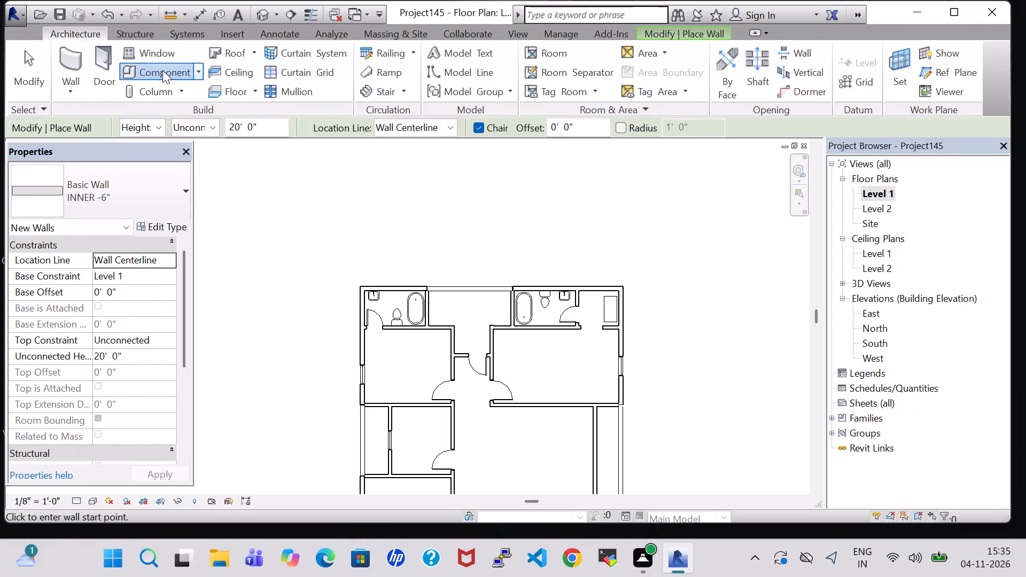
click(659, 88)
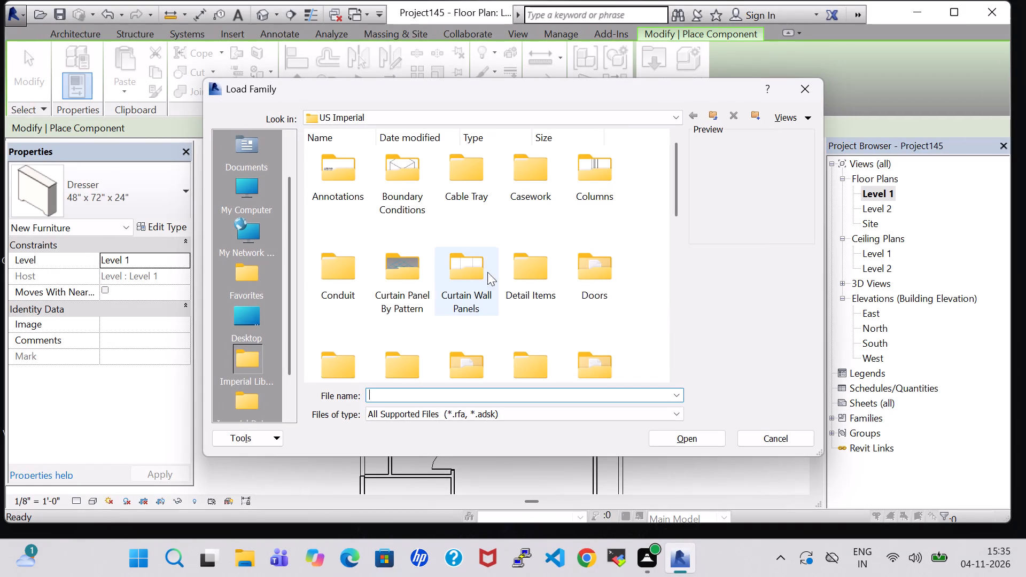
scroll(521, 338, down, 1)
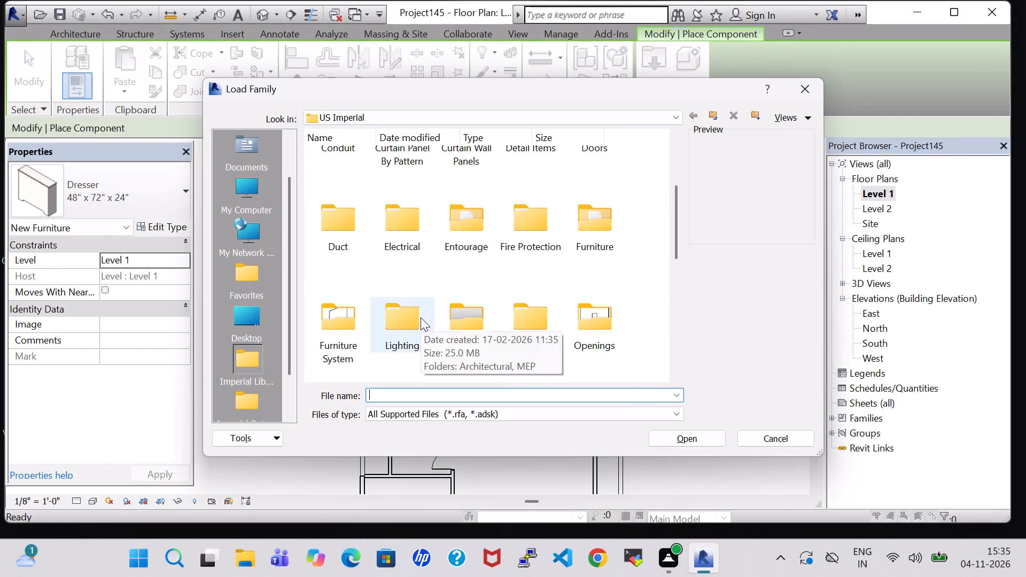
click(421, 317)
key(s)
double_click(396, 182)
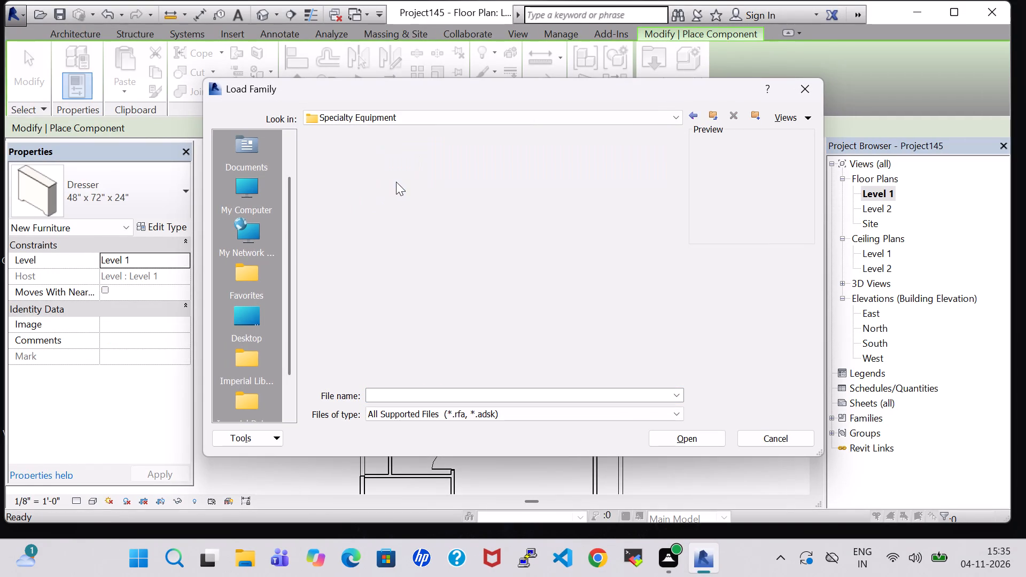
double_click(409, 167)
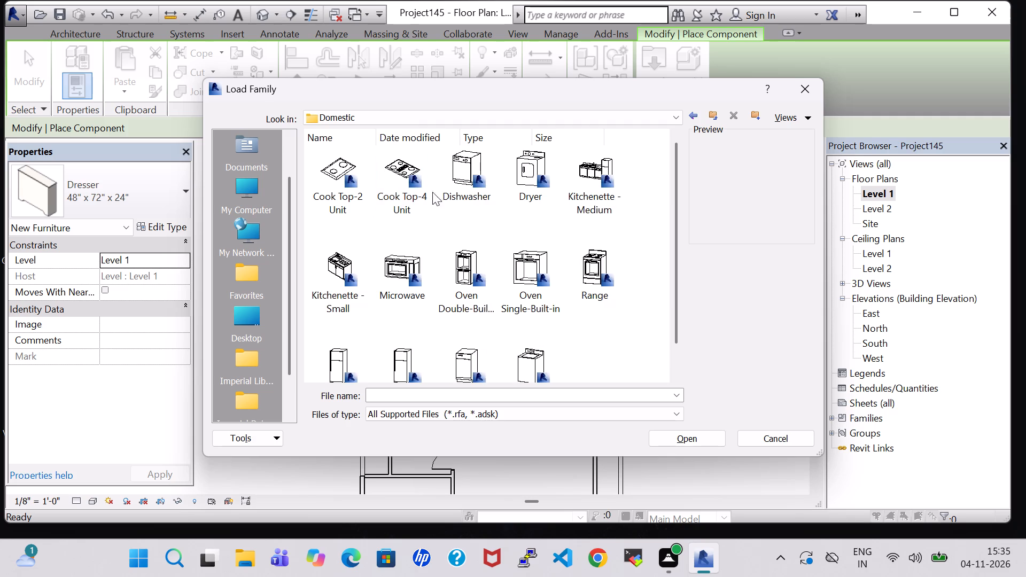
scroll(436, 244, down, 2)
click(515, 312)
click(513, 328)
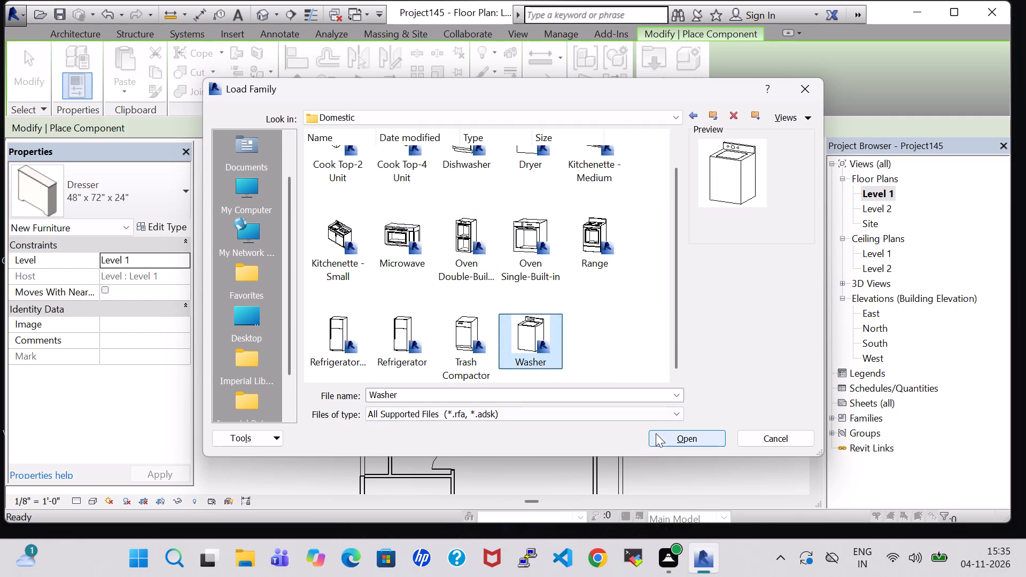
click(656, 433)
Place the 27" x 25" x 35" washer in the space between the two bathrooms, rotated and nudged toward the west bathroom's tub wall.
scroll(465, 330, up, 6)
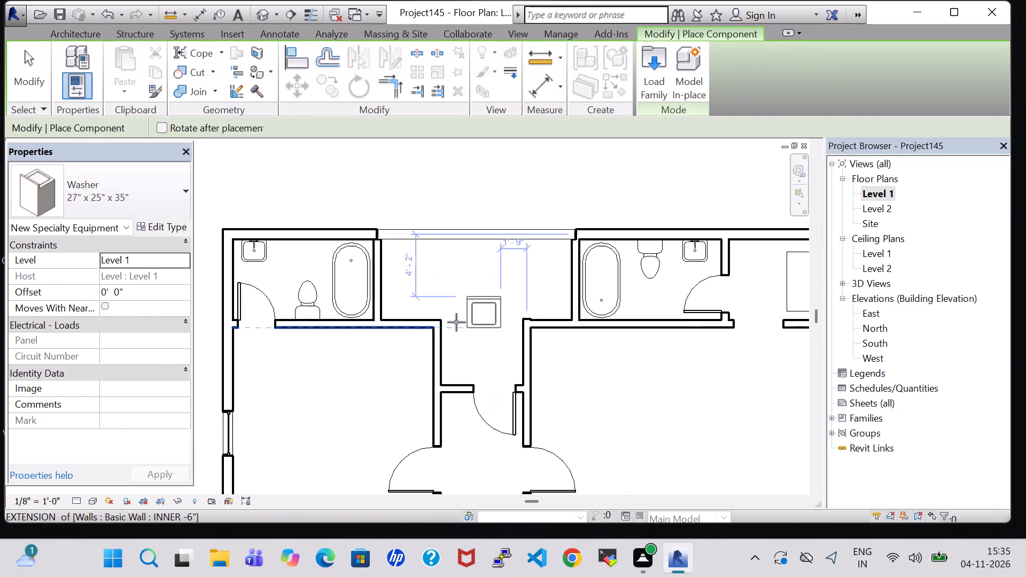
key(space)
key(space)
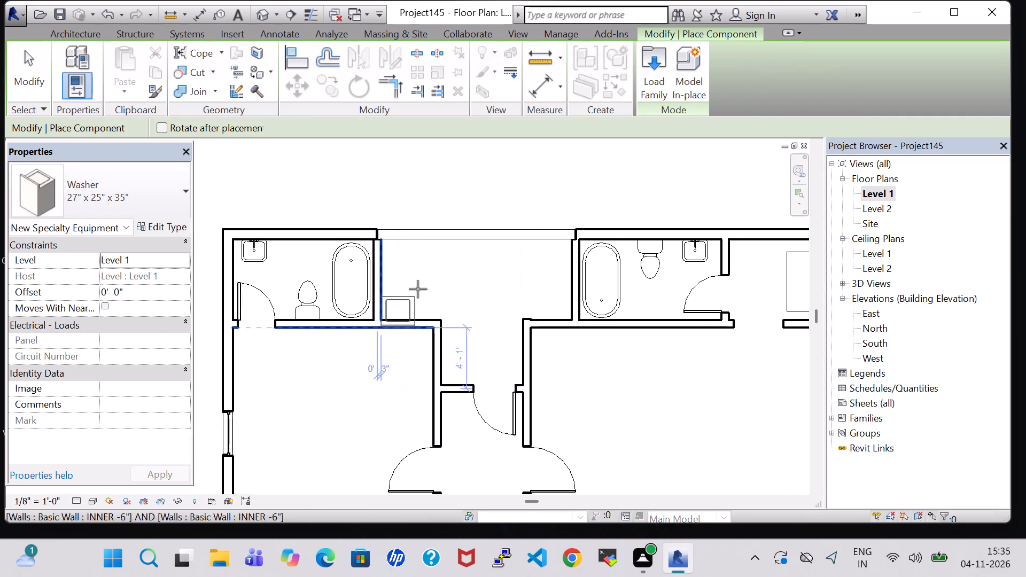
key(space)
key(space)
key(space)
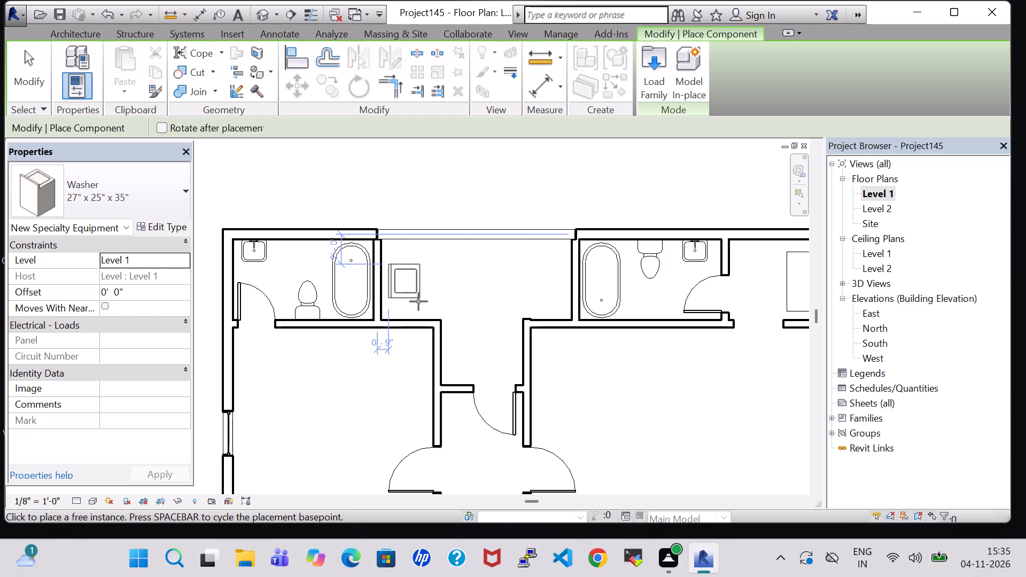
click(418, 301)
key(Escape)
key(Escape)
click(417, 284)
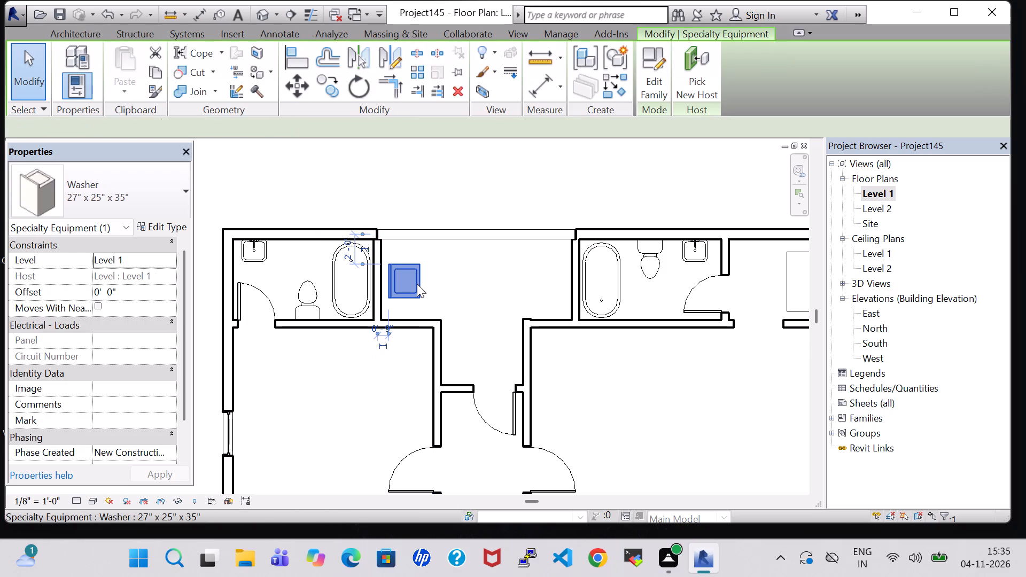
key(Left)
click(475, 305)
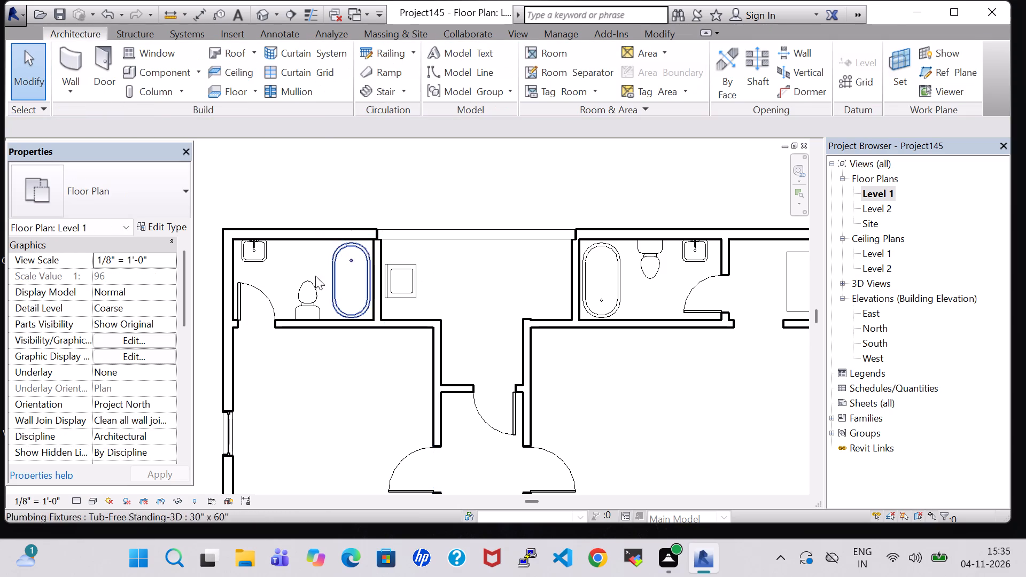
In 3D, create a similar 5" Strainer - 2" Drain round floor drain on the Level 1 work plane, next to the washer.
click(267, 11)
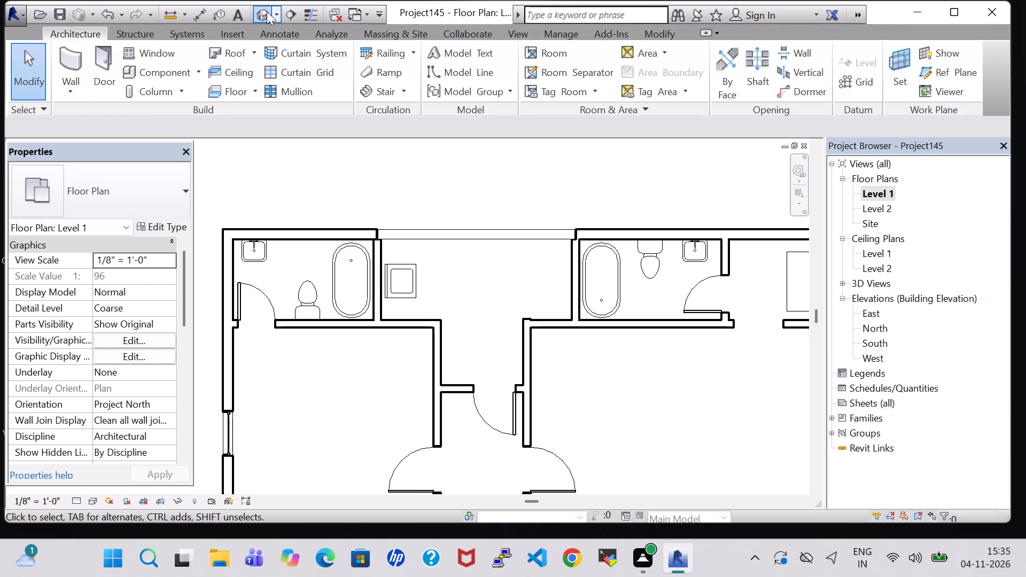
scroll(389, 261, down, 6)
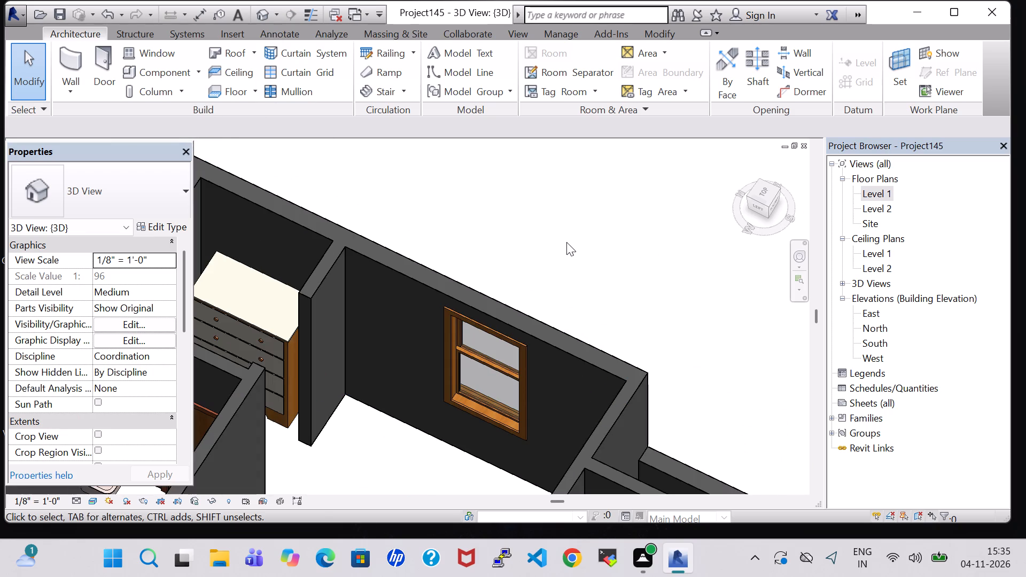
shift+middle_drag(566, 242, 511, 369)
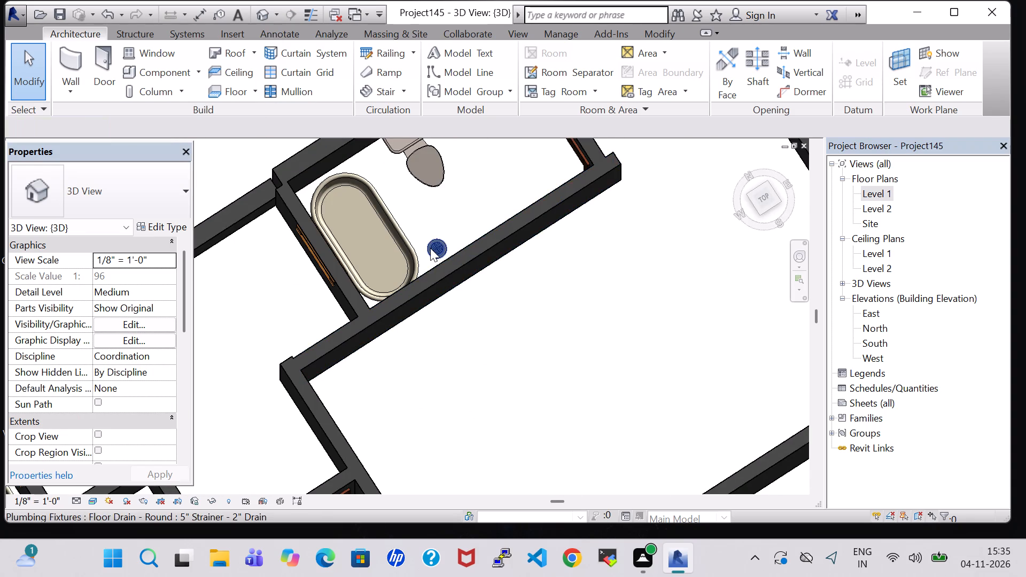
click(430, 248)
right_click(430, 248)
click(515, 286)
middle_drag(515, 286, 767, 224)
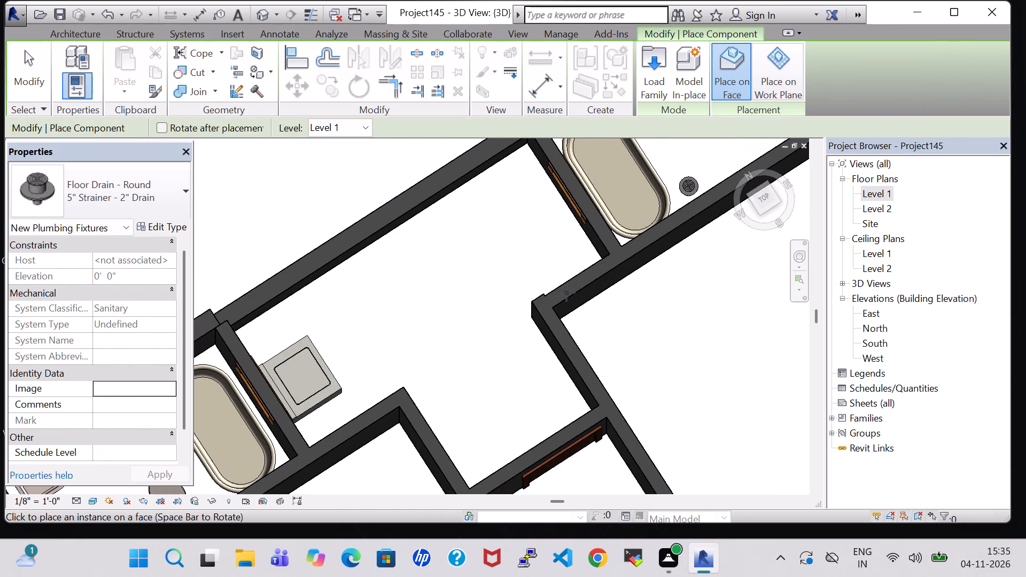
click(776, 71)
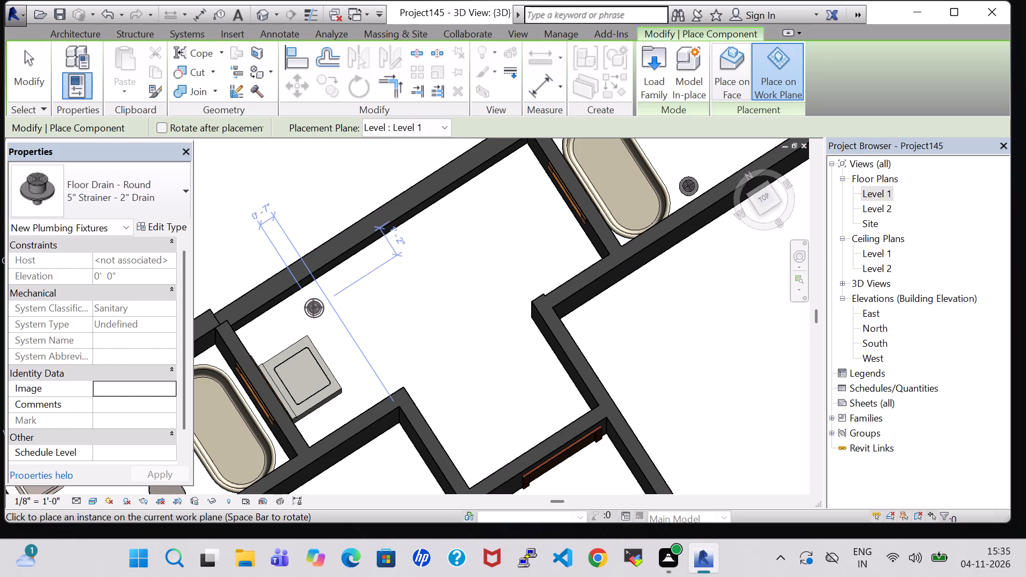
click(297, 313)
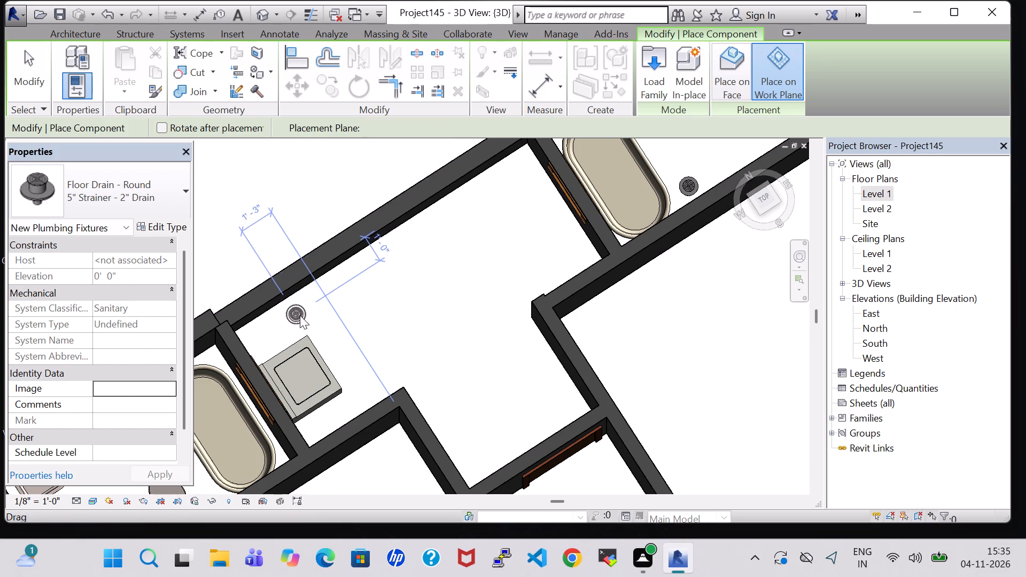
key(Escape)
key(Escape)
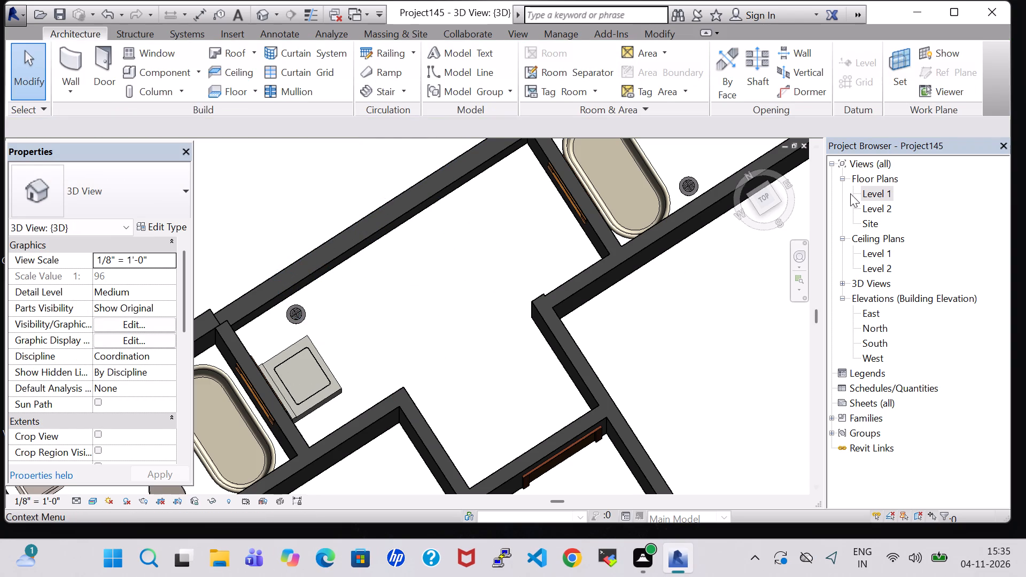
On the Level 1 floor plan, load the Sink Vanity-Round family from the Plumbing, Architectural, Fixtures, Sinks library folder as a component.
double_click(872, 188)
click(169, 79)
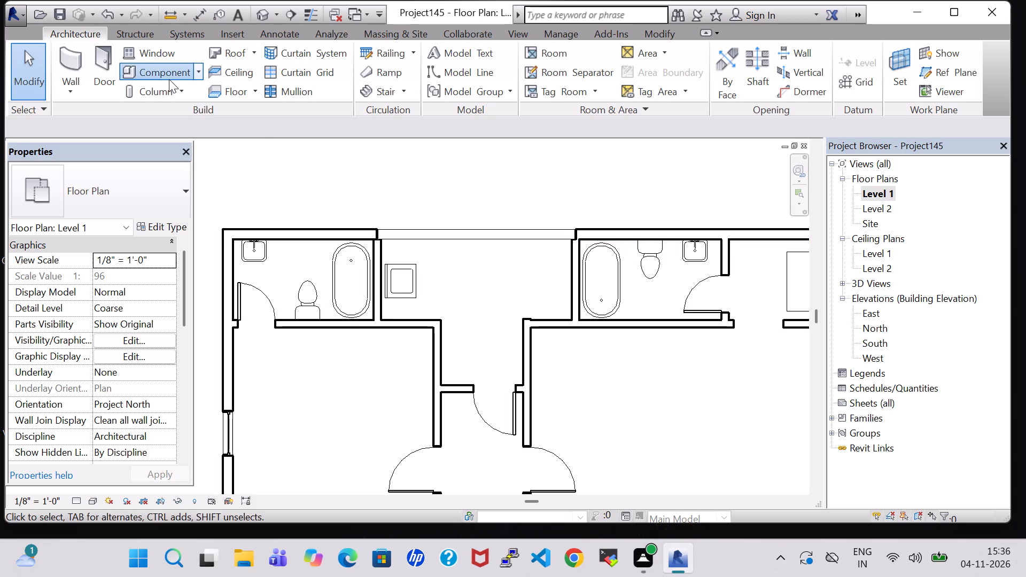
click(654, 80)
click(598, 285)
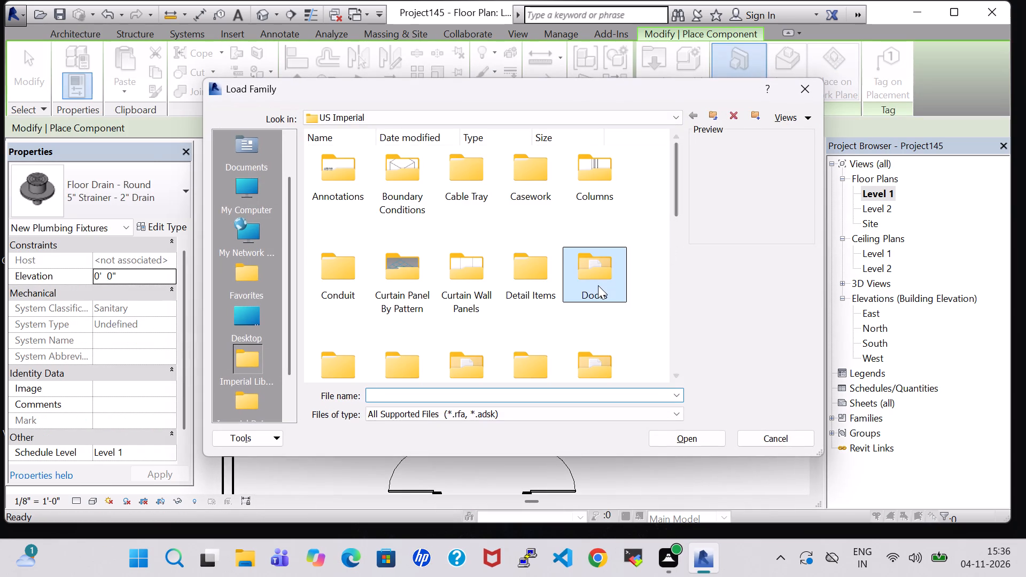
key(p)
double_click(486, 174)
double_click(363, 173)
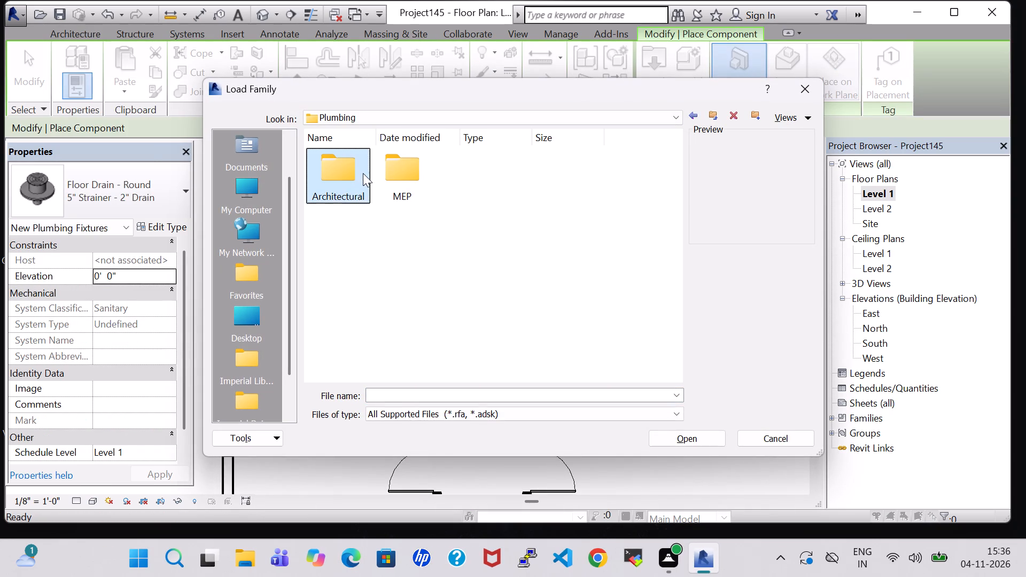
double_click(343, 174)
double_click(397, 181)
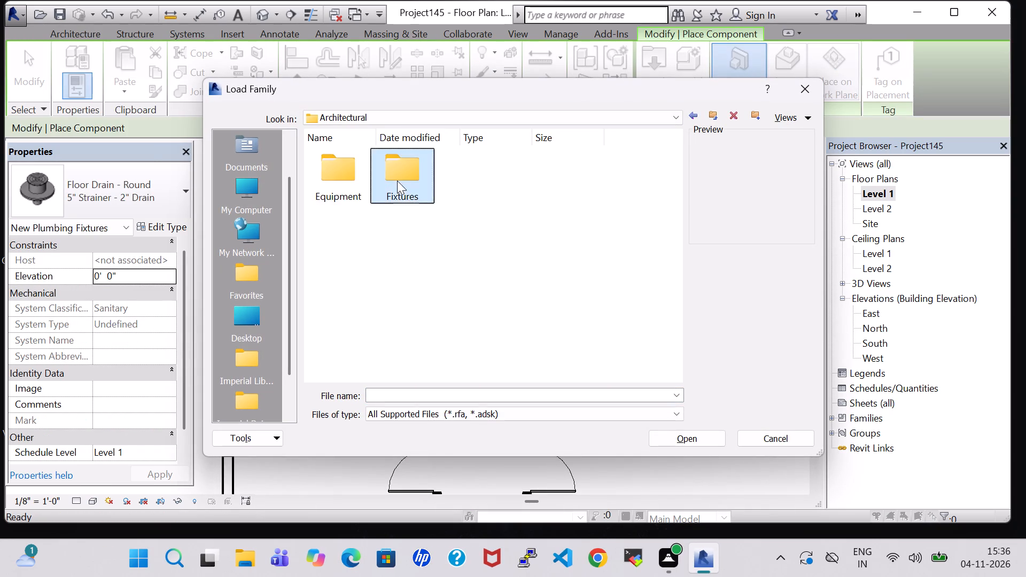
double_click(589, 191)
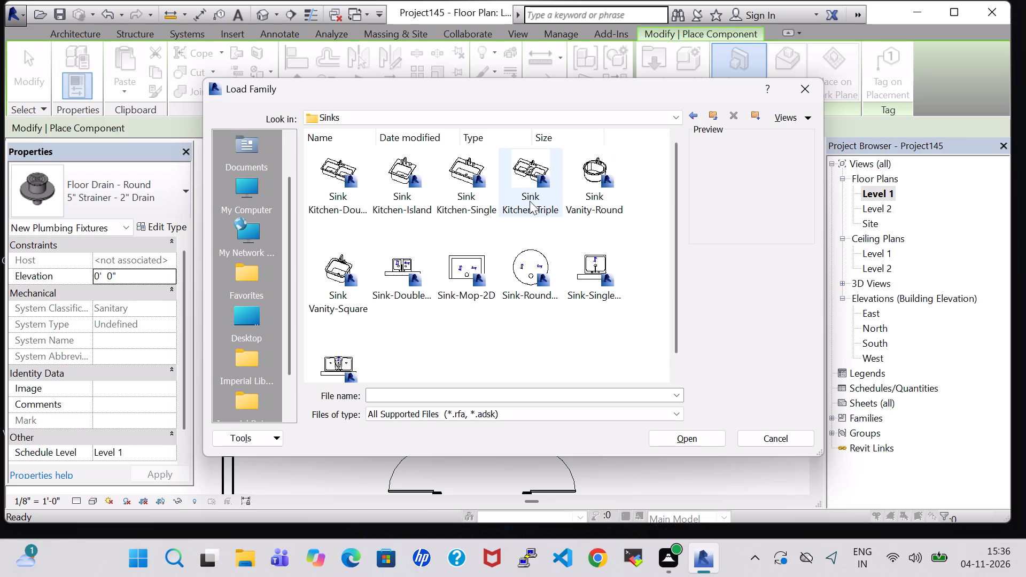
click(586, 188)
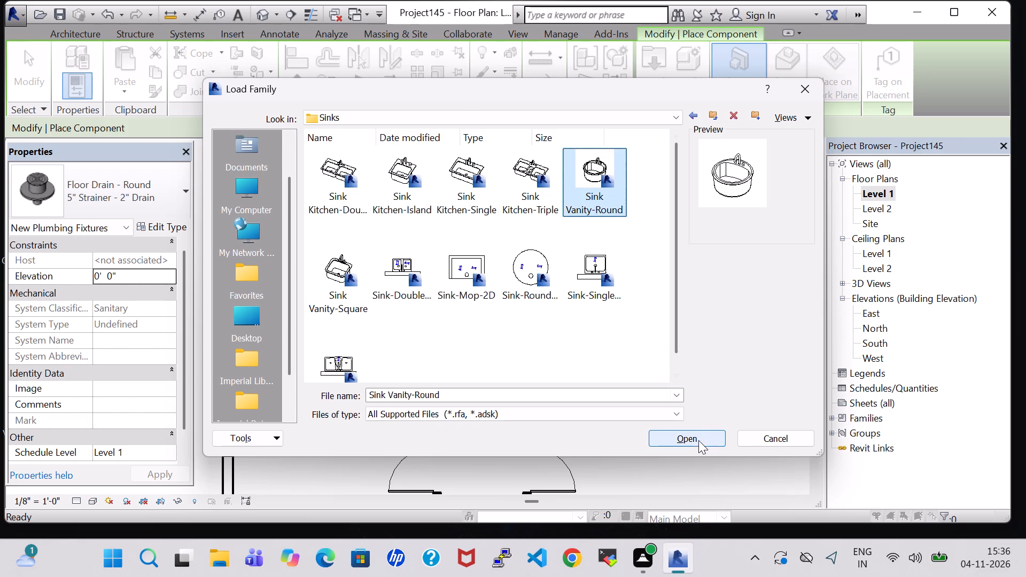
click(698, 440)
Place the 19" x 19" round vanity sink, rotated 180 degrees, against the laundry space's south wall, about 3' 3" from the west partition.
scroll(452, 297, up, 3)
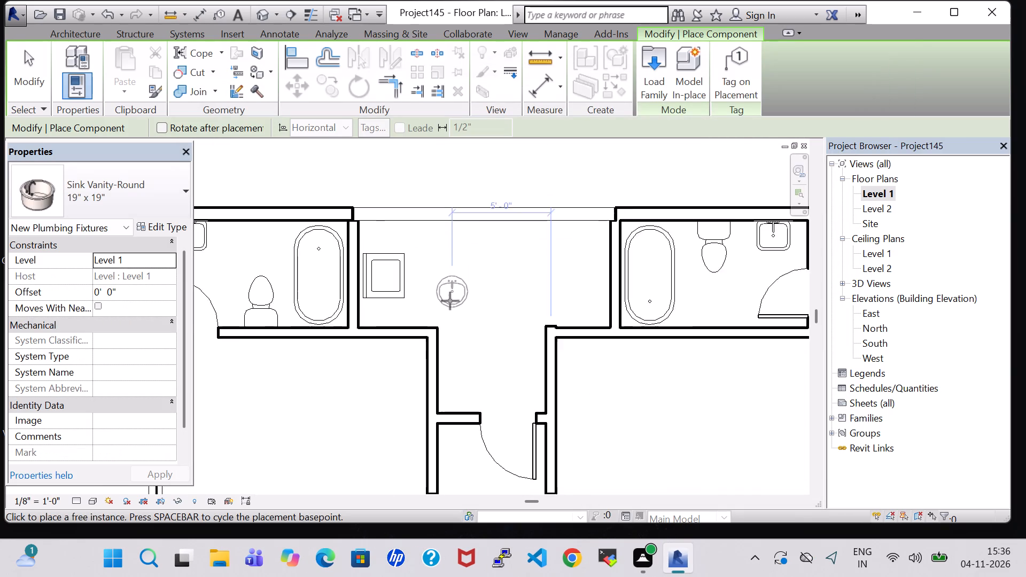
key(space)
key(space)
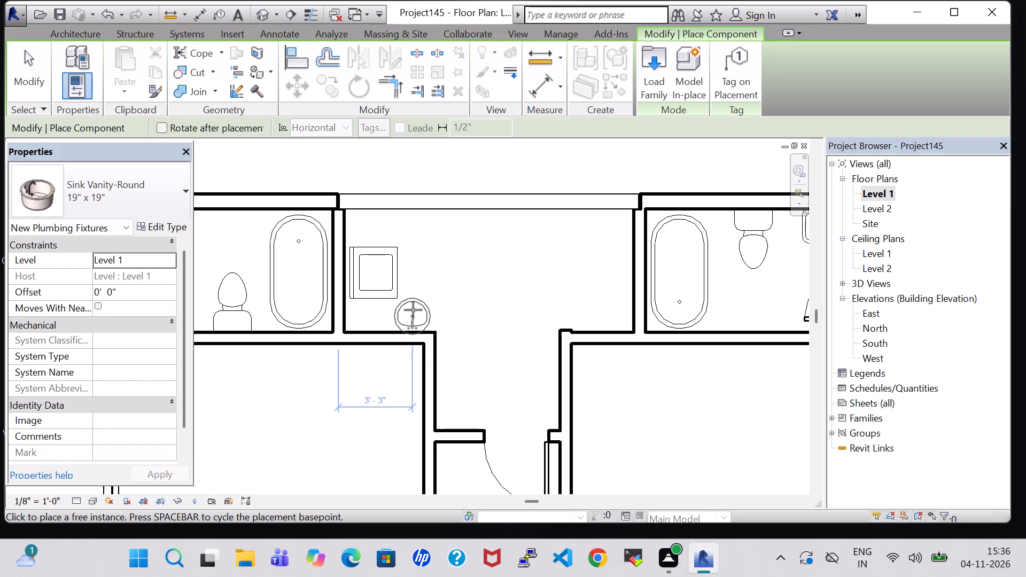
click(413, 310)
key(Escape)
key(Escape)
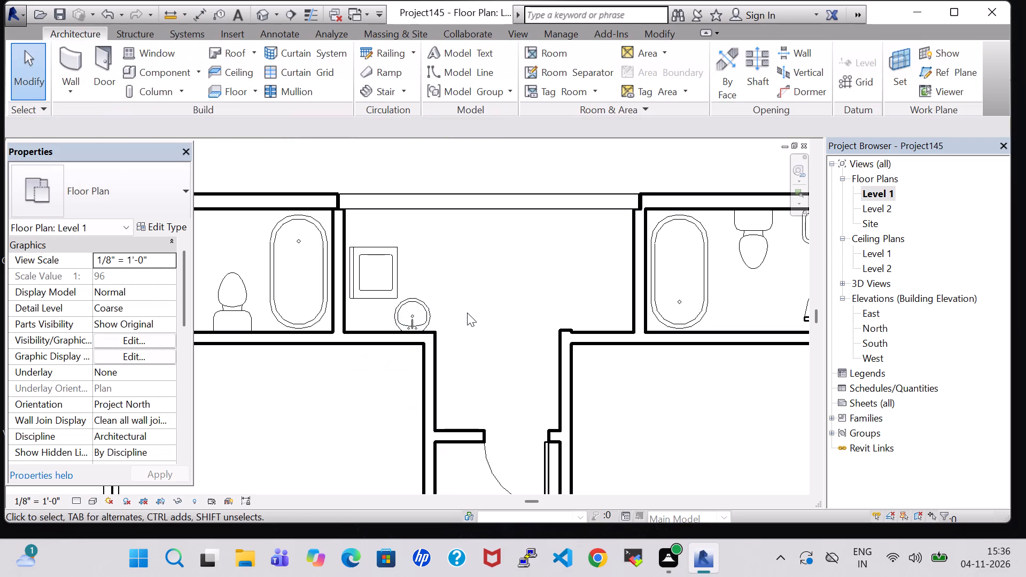
Nudge the washer four increments north, away from the round sink.
click(378, 256)
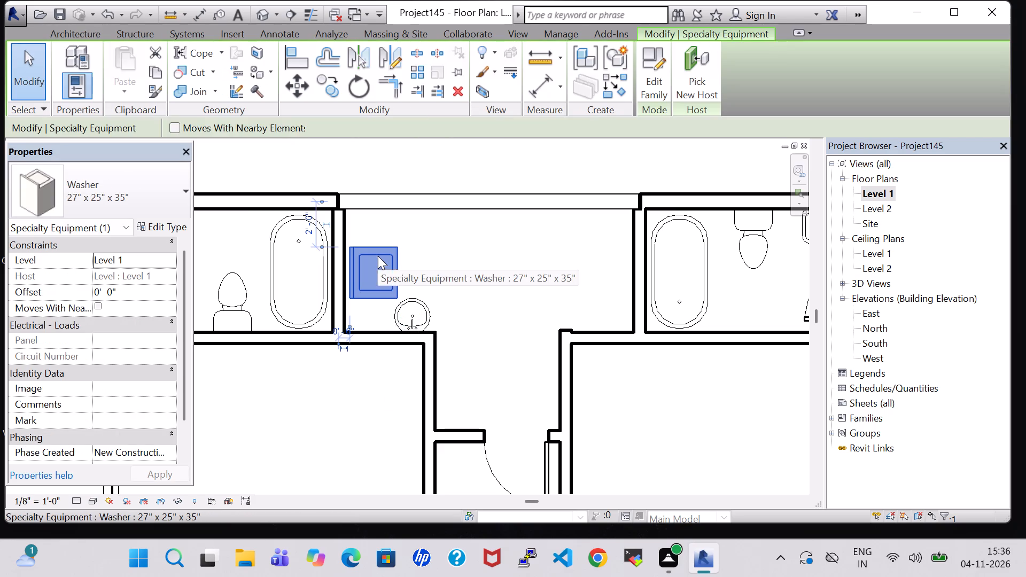
key(Up)
key(Up)
key(Up)
key(Up)
click(467, 286)
Load the Bed-Standard.0001 family from the Furniture, Beds library folder as a component.
scroll(467, 286, down, 1)
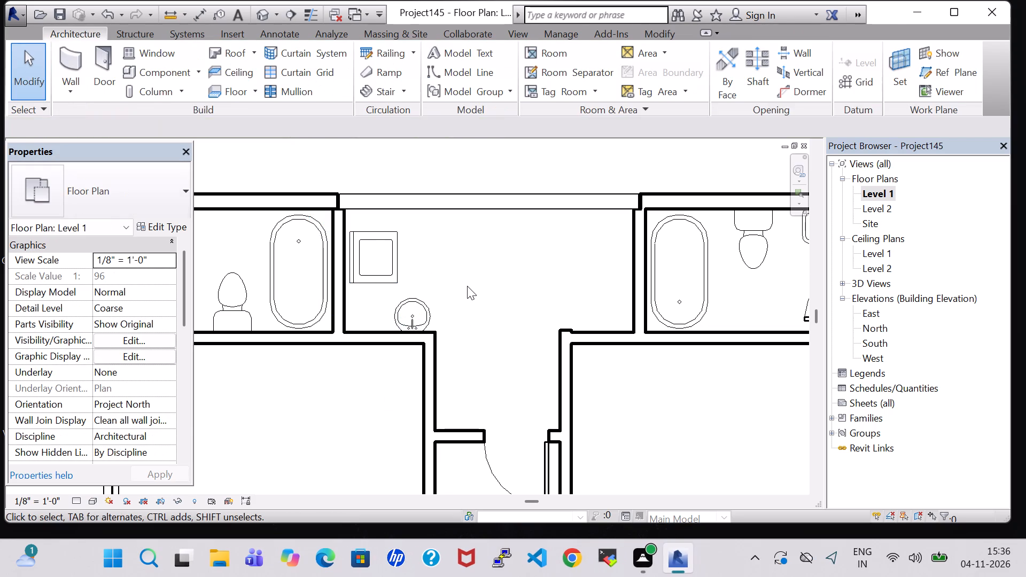
scroll(467, 286, down, 5)
middle_drag(466, 288, 470, 255)
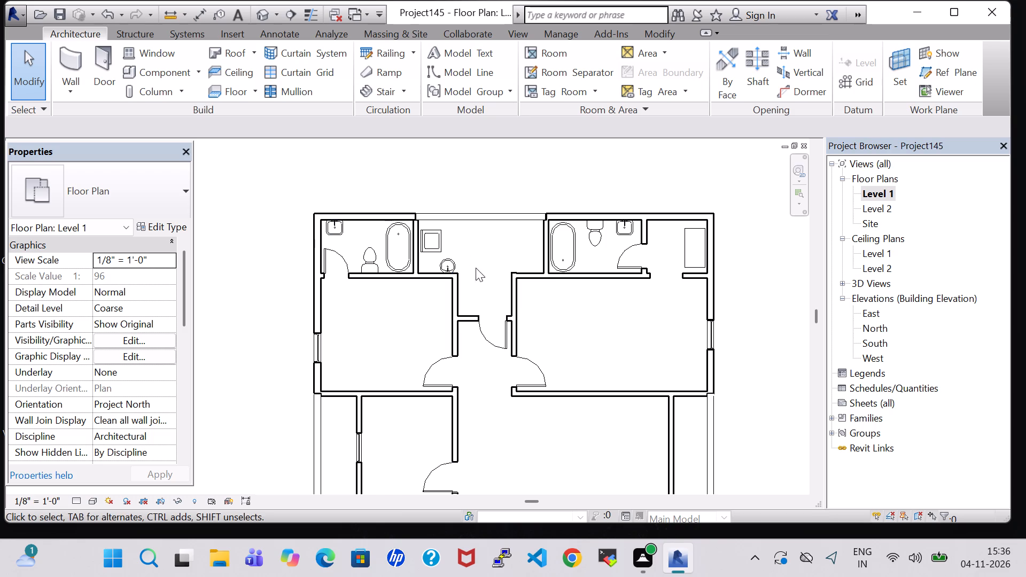
click(146, 76)
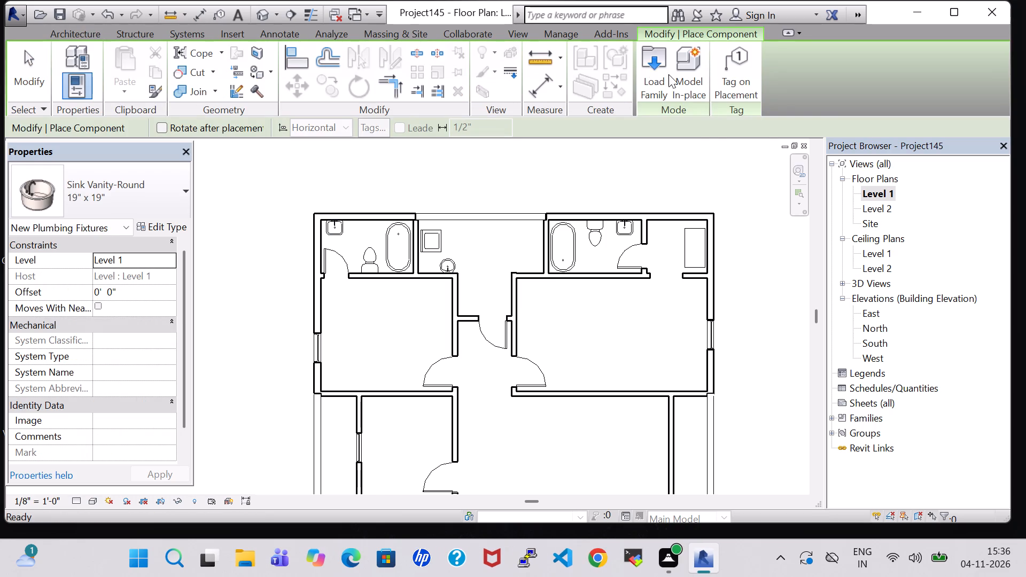
click(650, 69)
double_click(584, 356)
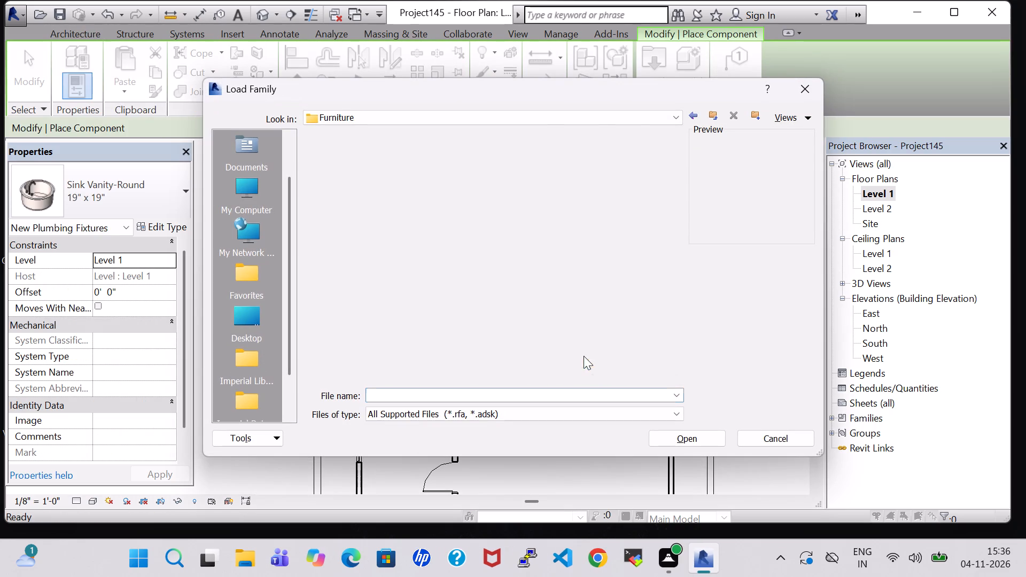
double_click(344, 169)
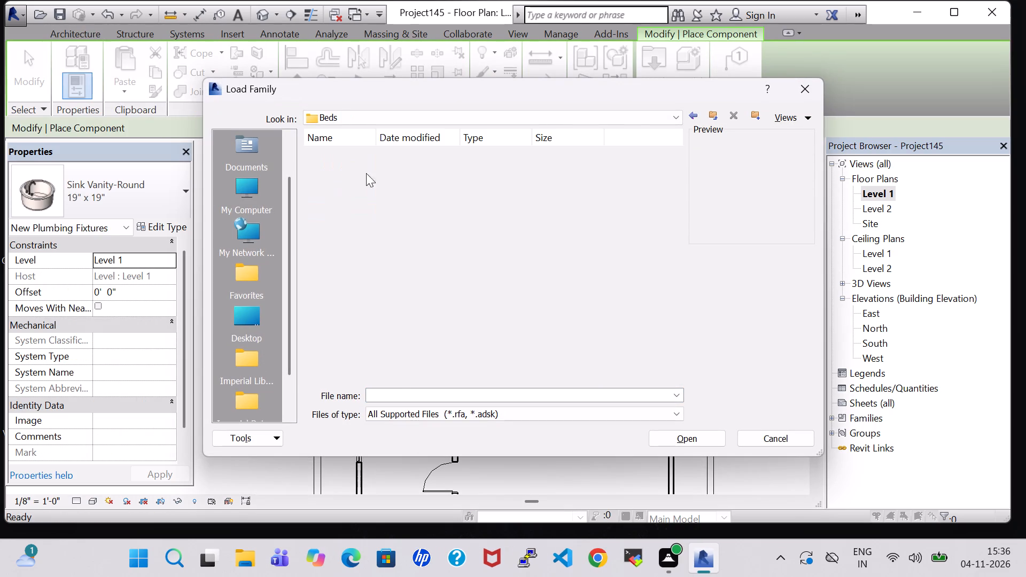
click(505, 175)
click(596, 180)
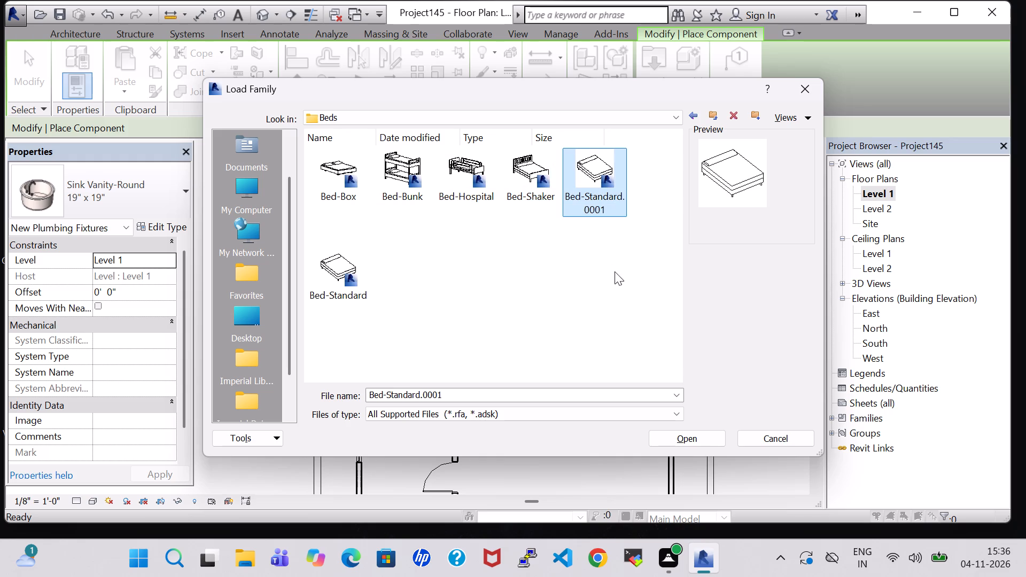
click(684, 441)
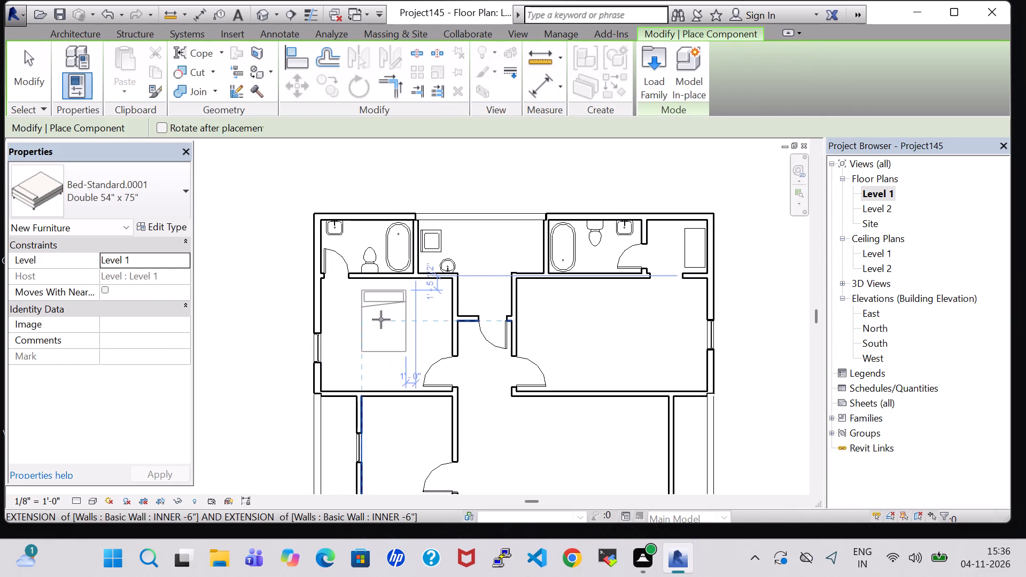
Place the Double 54" x 75" bed in the west bedroom with its head toward the bathroom wall.
scroll(381, 319, up, 4)
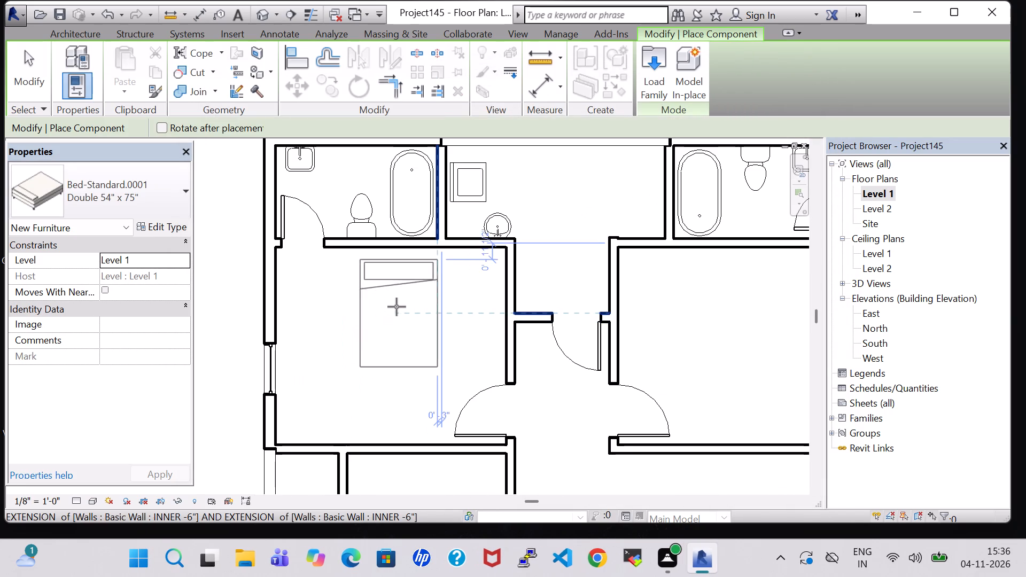
click(398, 311)
key(Escape)
key(Escape)
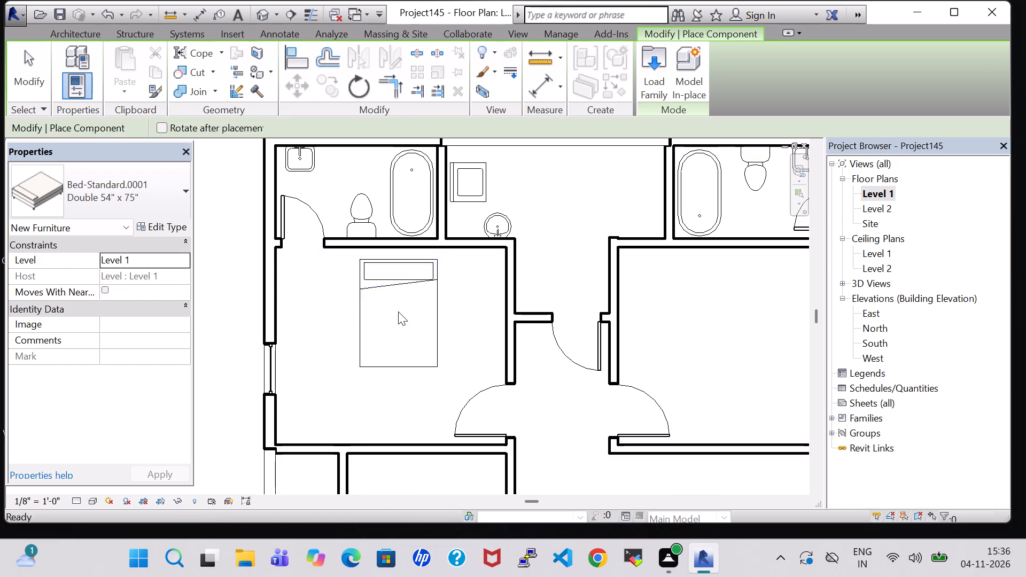
Change the west bedroom's bed to the Queen 60" x 79" type.
click(398, 311)
click(174, 220)
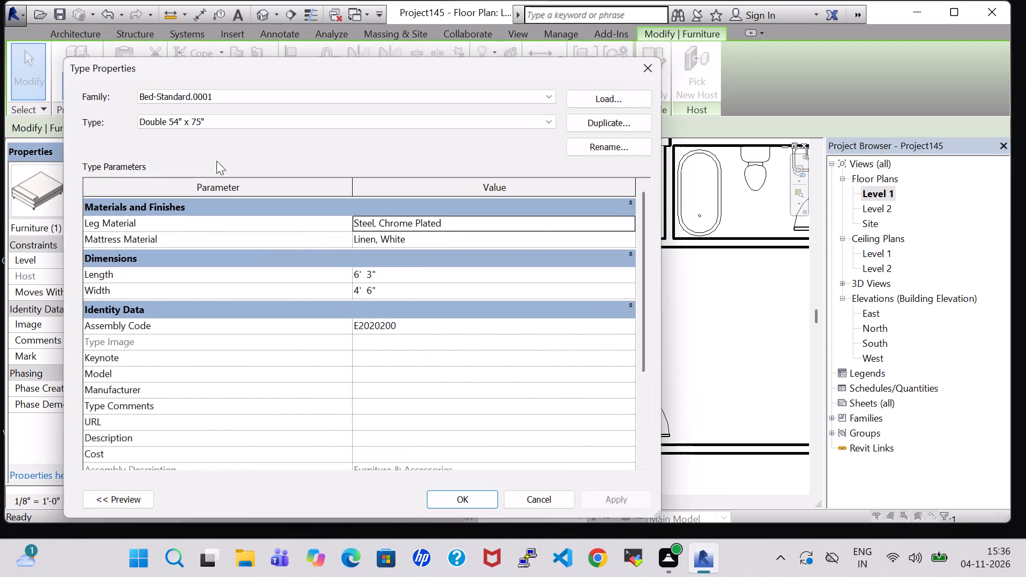
click(223, 120)
click(224, 150)
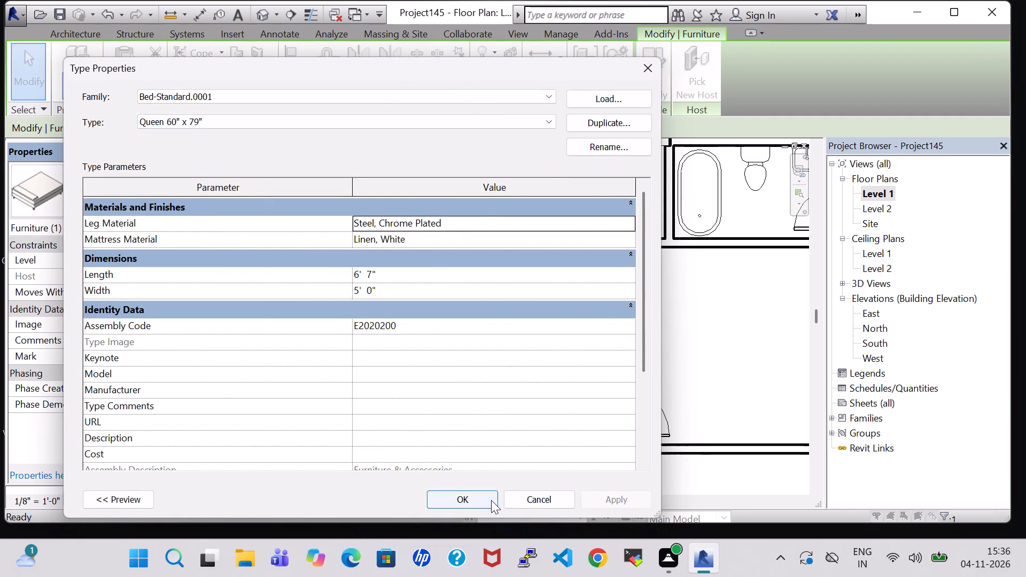
click(490, 500)
click(473, 328)
Nudge the queen bed two increments north toward the bathroom wall.
click(427, 273)
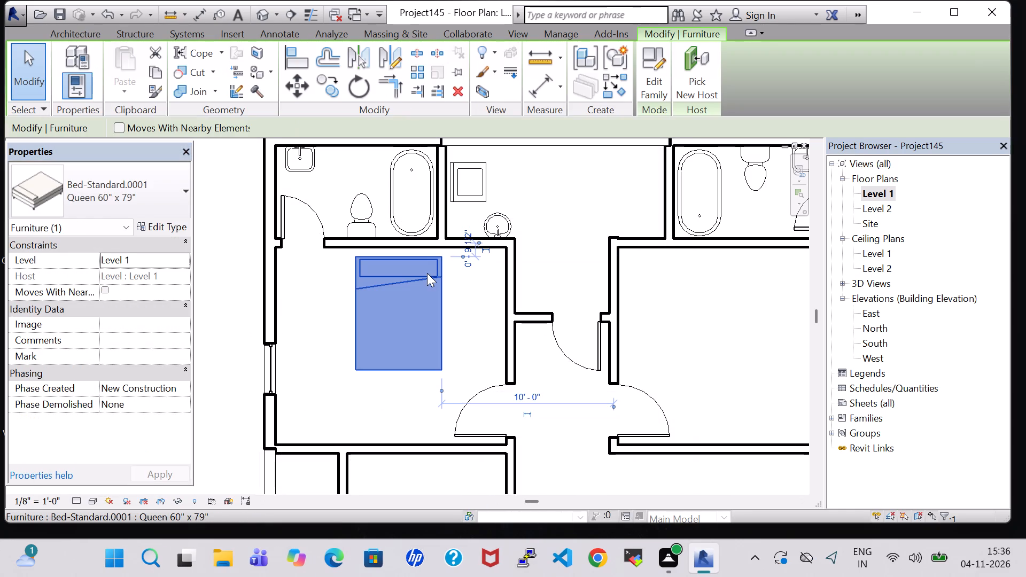
key(Up)
key(Up)
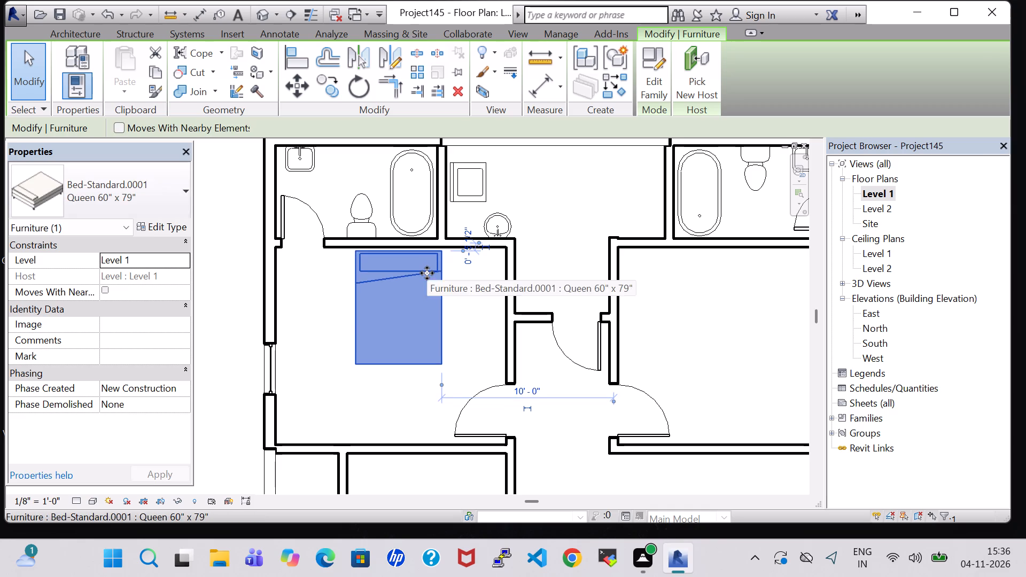
click(318, 329)
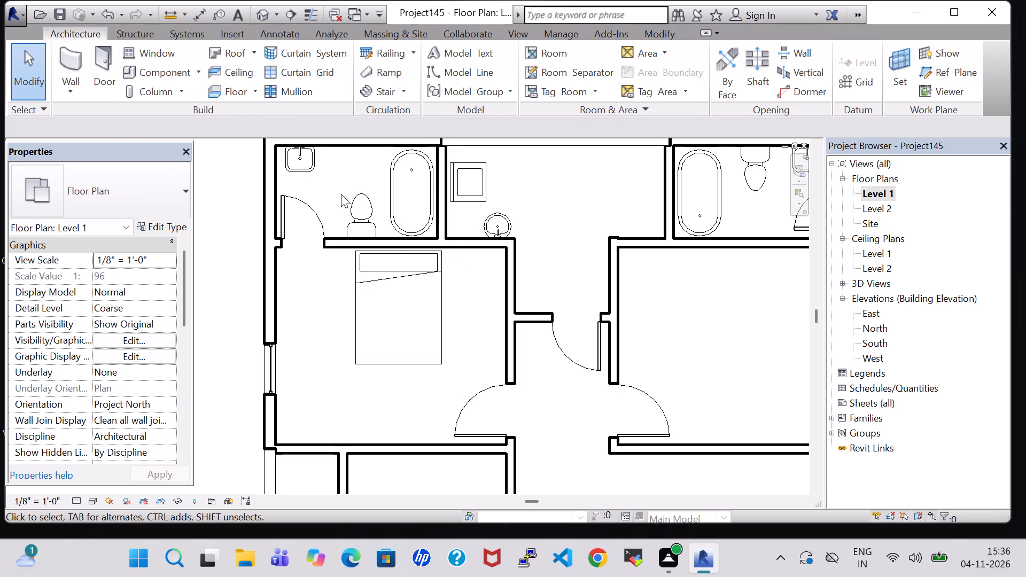
Replace the west bathroom's toilet with a similar Toilet-Domestic-3D on the north wall, facing south, and delete the original.
click(346, 207)
right_click(346, 207)
click(405, 286)
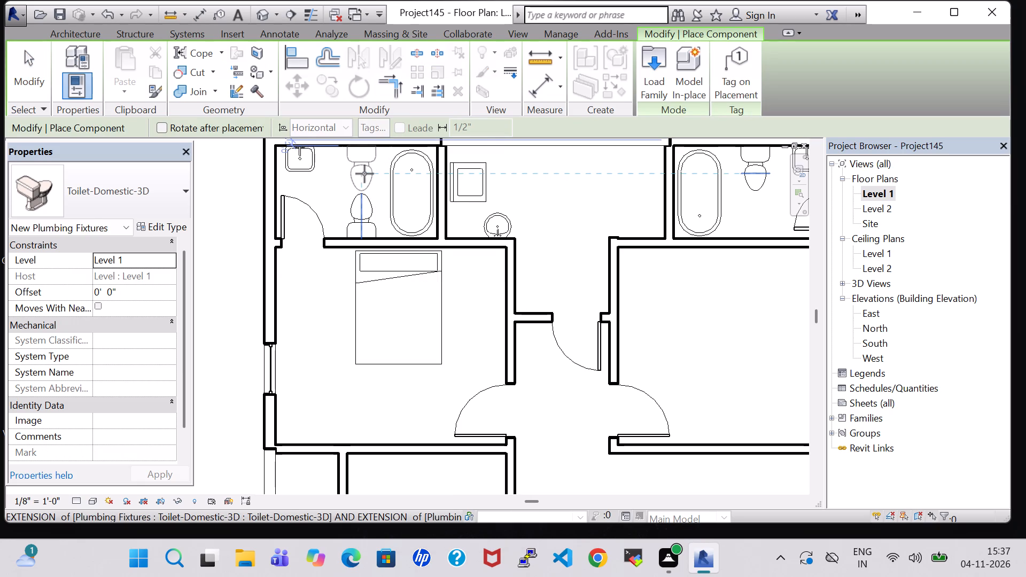
click(364, 174)
key(Escape)
key(Escape)
click(360, 220)
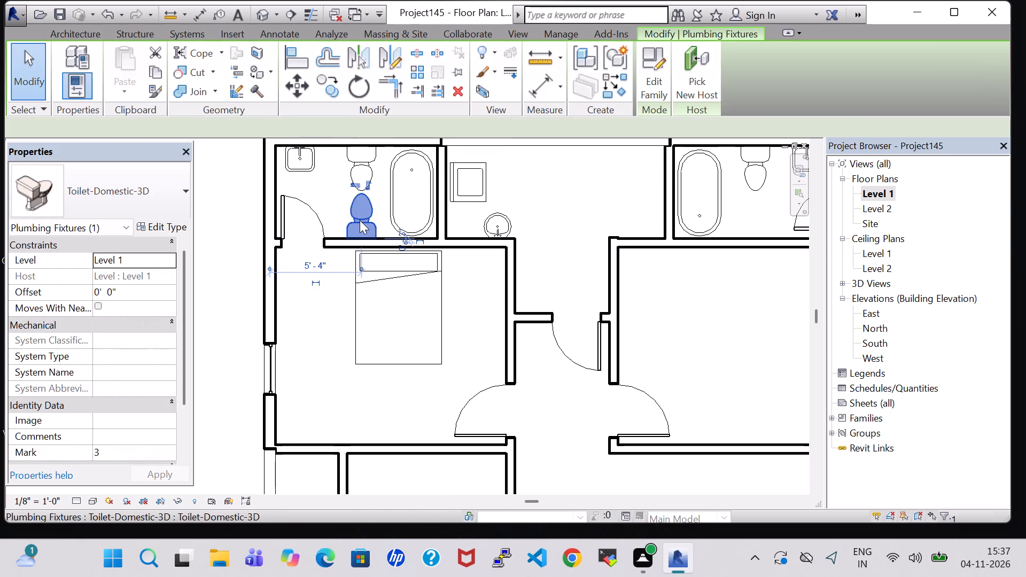
key(Delete)
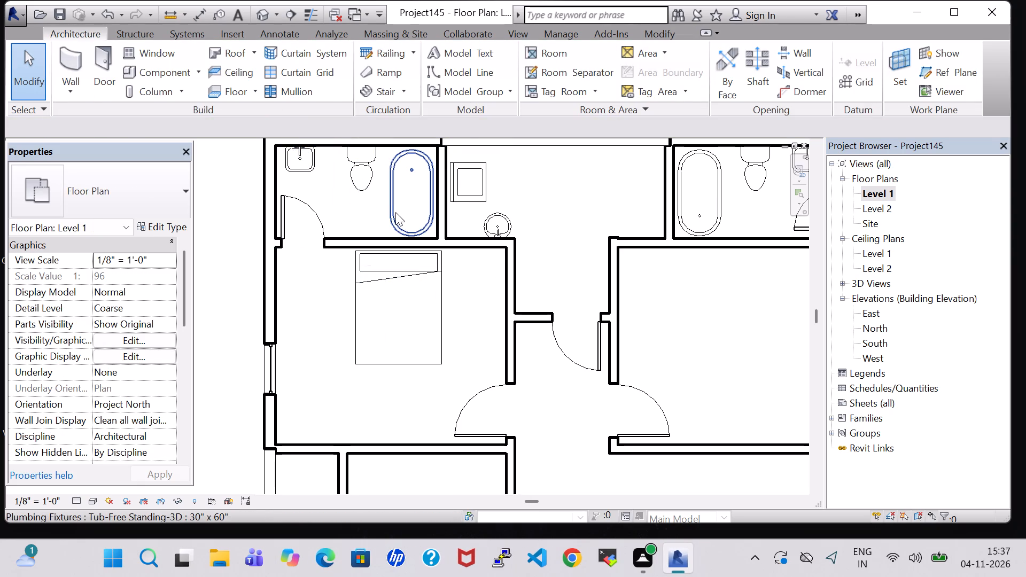
Rotate the west bathroom's 30" x 60" free-standing tub 180 degrees so its drain end faces south.
click(395, 212)
key(space)
key(space)
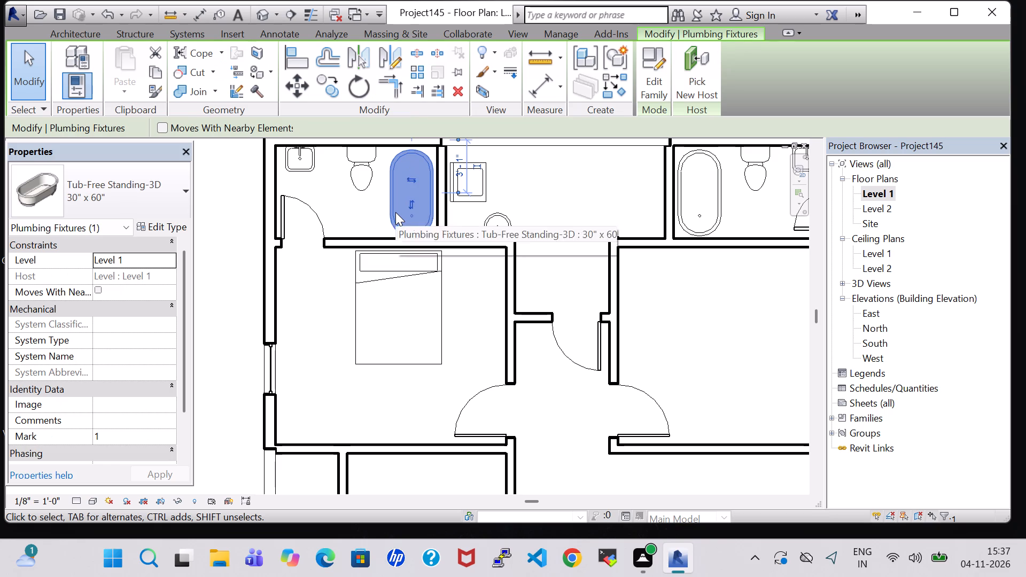
click(589, 202)
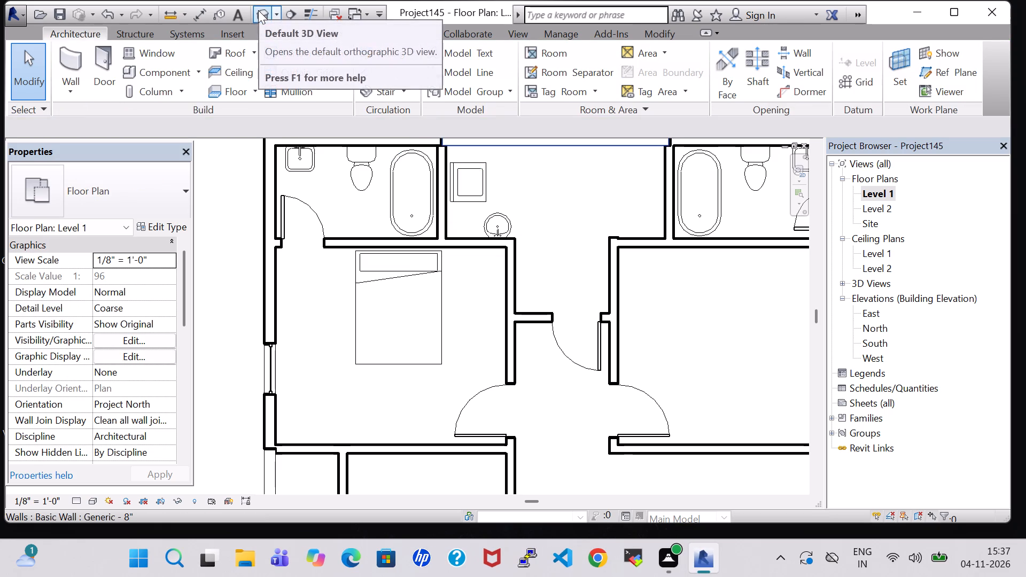
In 3D, move the west bathroom's floor drain from beside the toilet tank toward the south wall, between the toilet and tub.
click(258, 10)
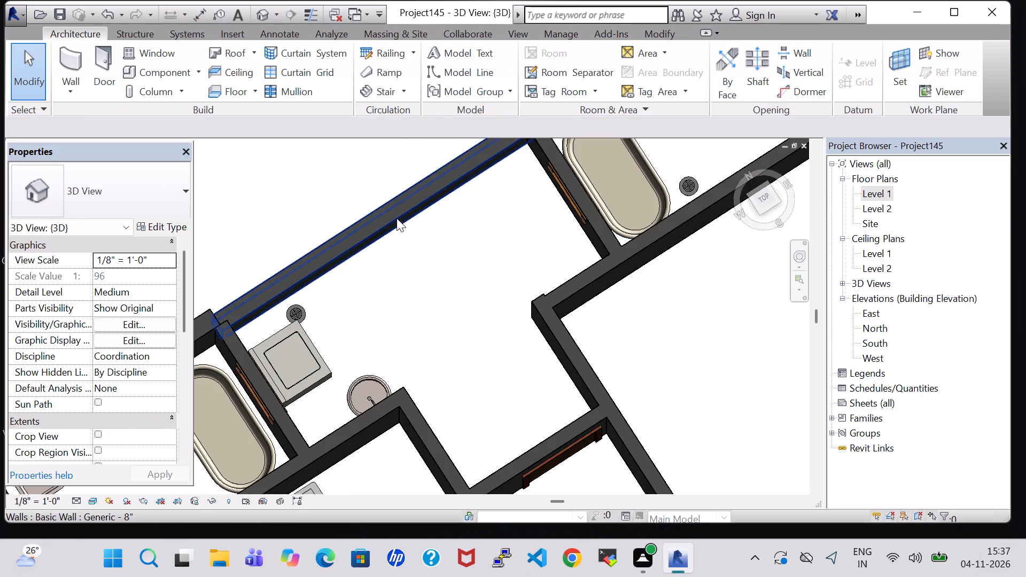
middle_drag(373, 299, 567, 207)
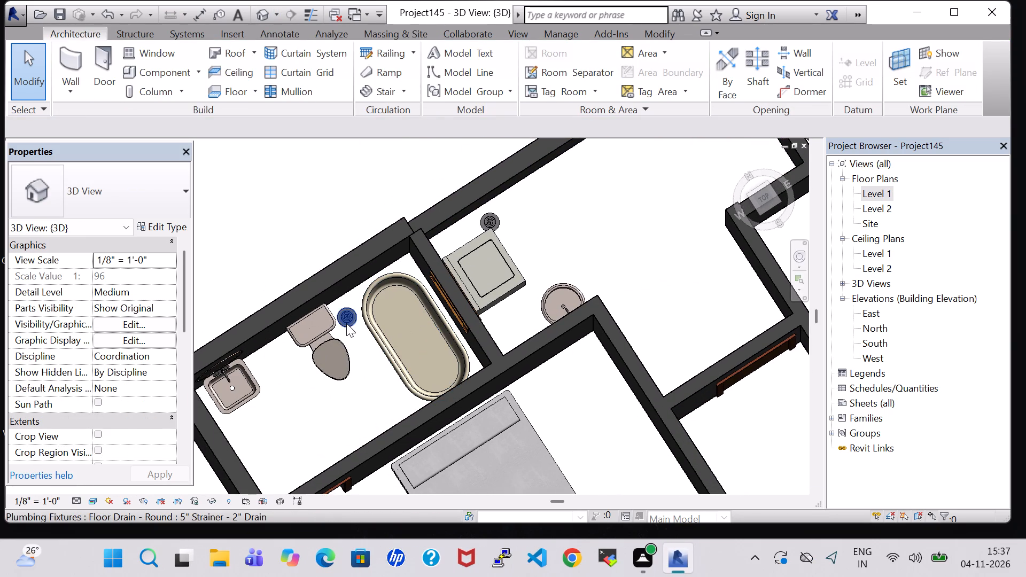
middle_drag(347, 317, 353, 321)
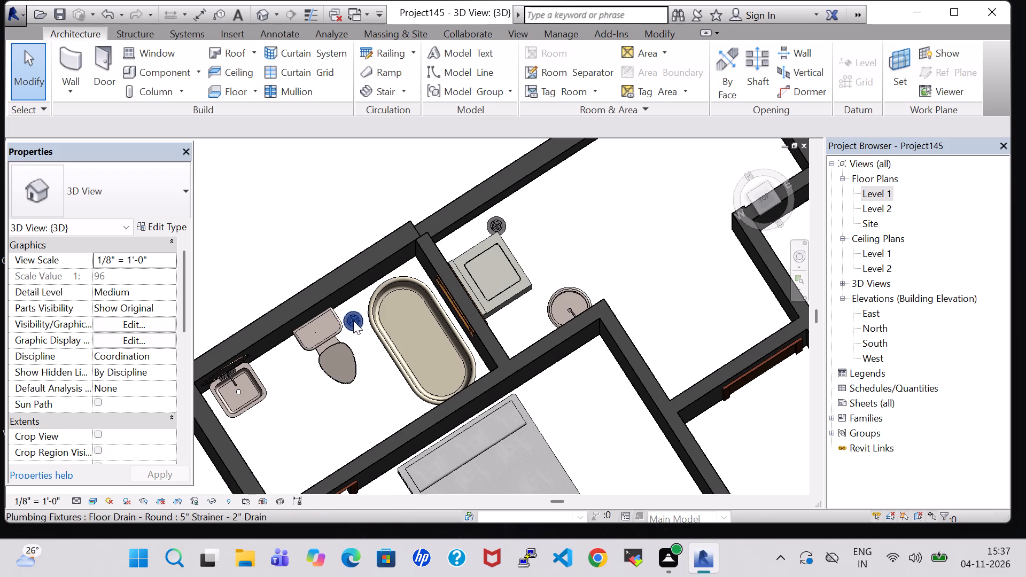
middle_click(353, 321)
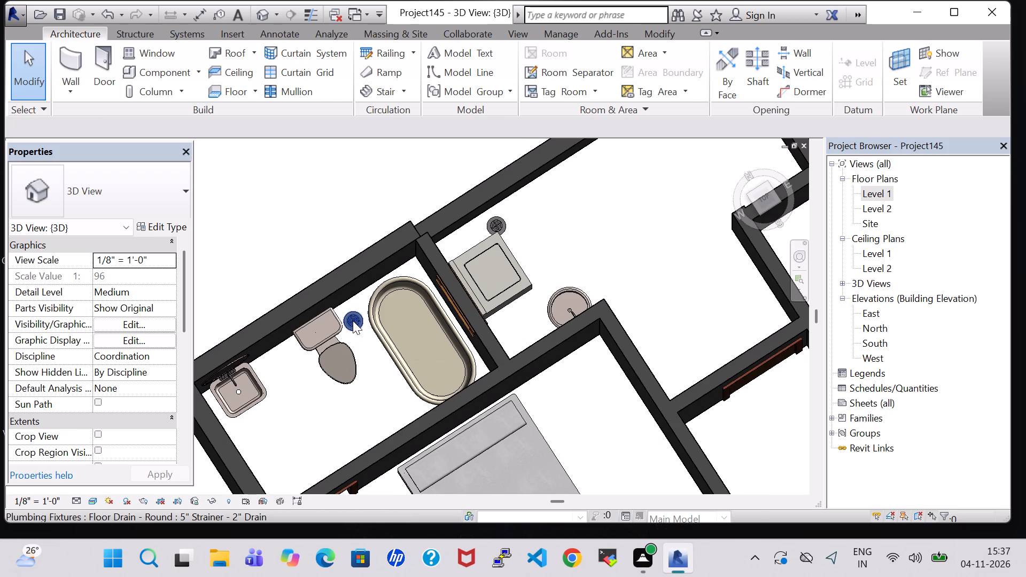
drag(353, 321, 386, 399)
click(599, 258)
In the Level 1 floor plan, load the Table-End family and place a 24" x 24" one west of the queen bed's headboard.
double_click(883, 191)
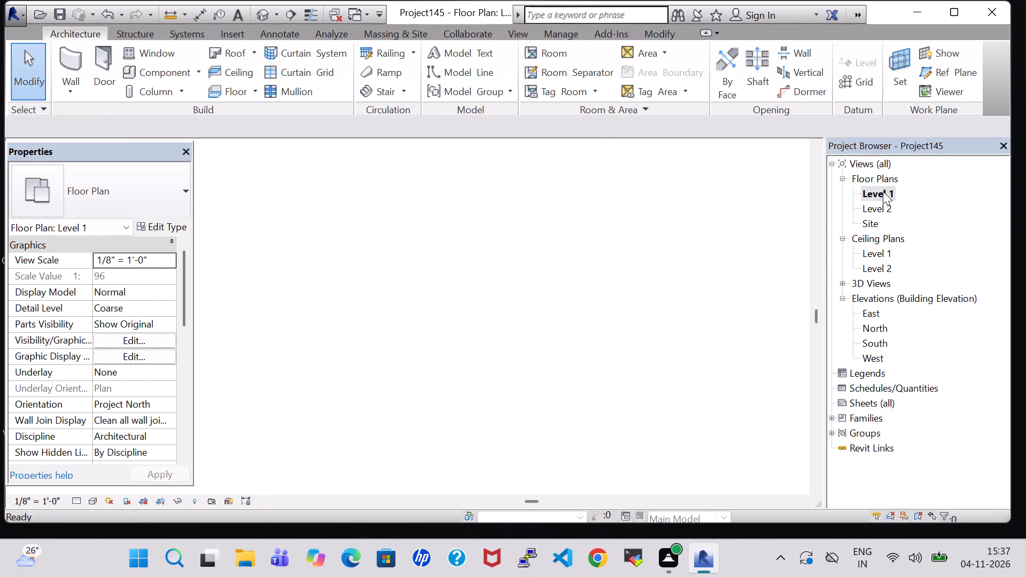
scroll(469, 262, down, 2)
middle_drag(469, 263, 502, 334)
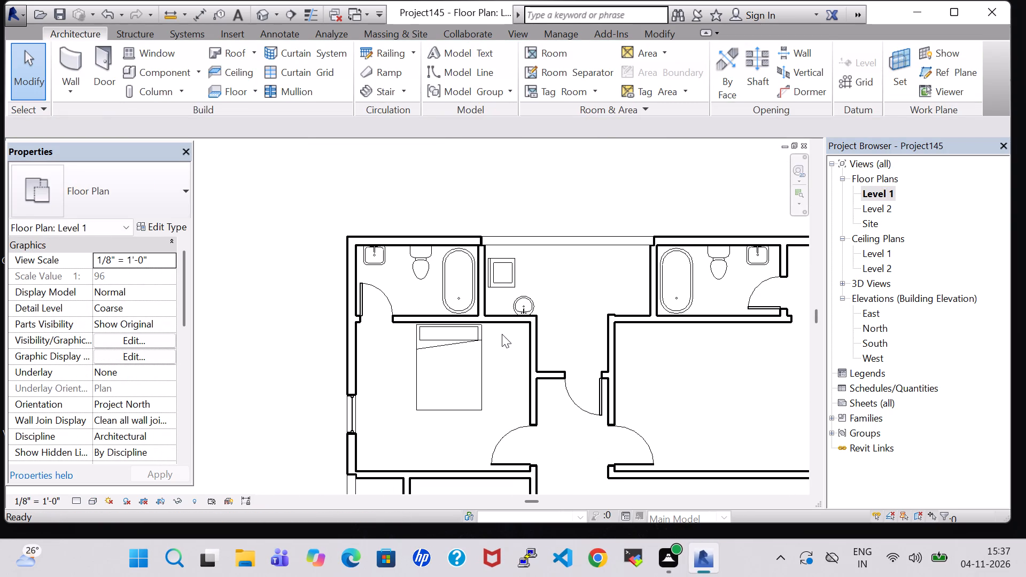
scroll(502, 334, up, 4)
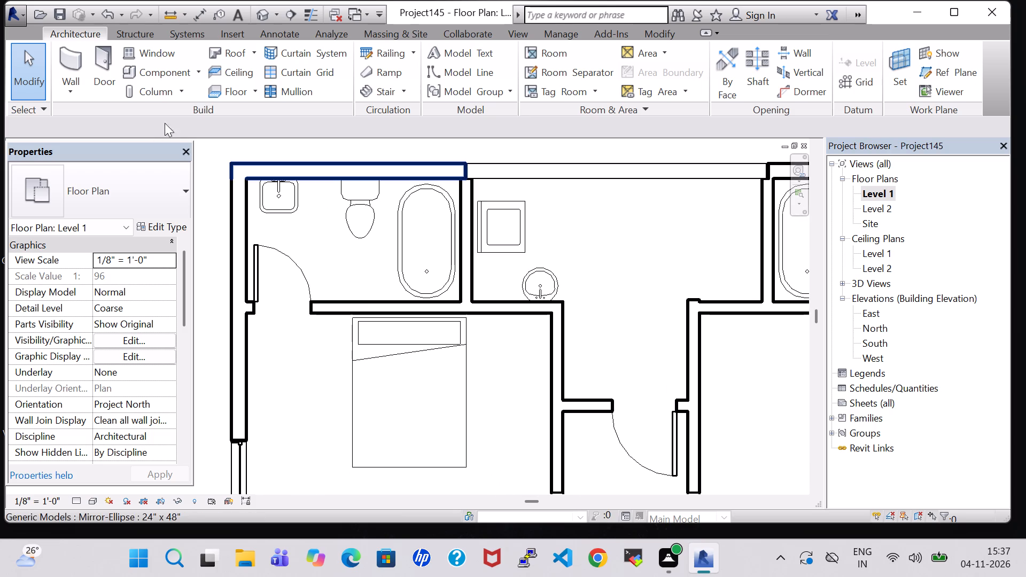
click(148, 77)
click(644, 68)
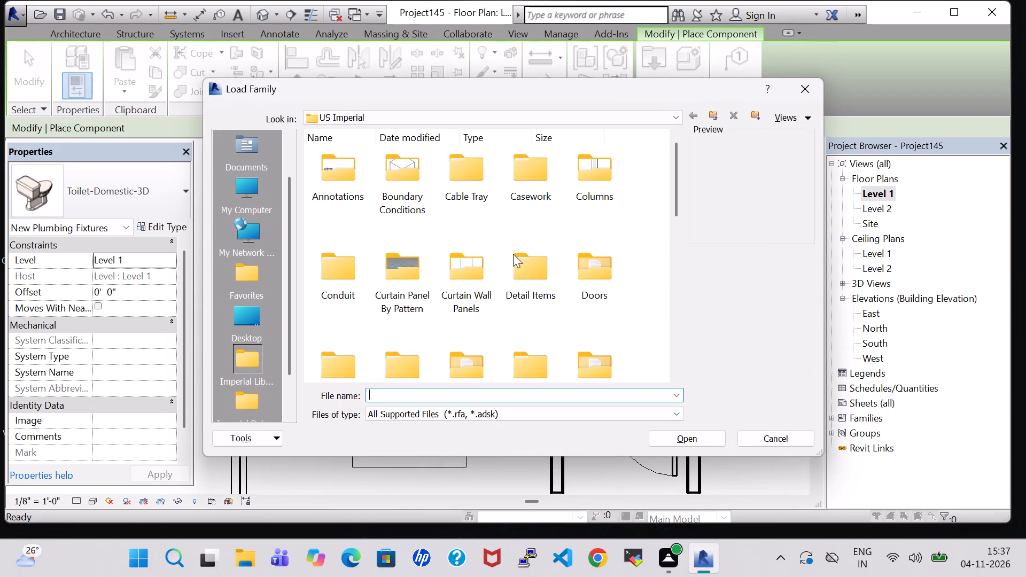
double_click(590, 349)
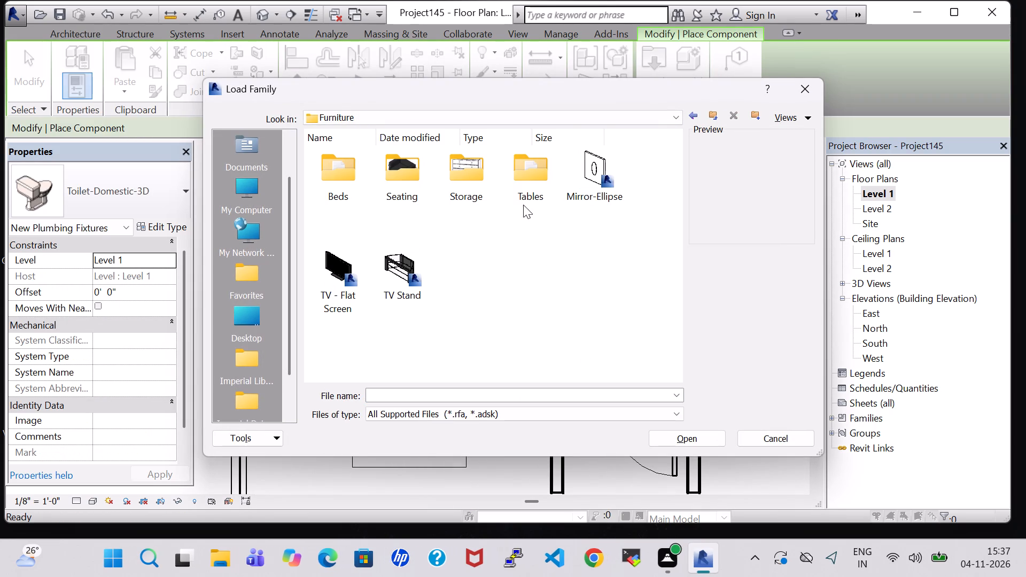
double_click(533, 176)
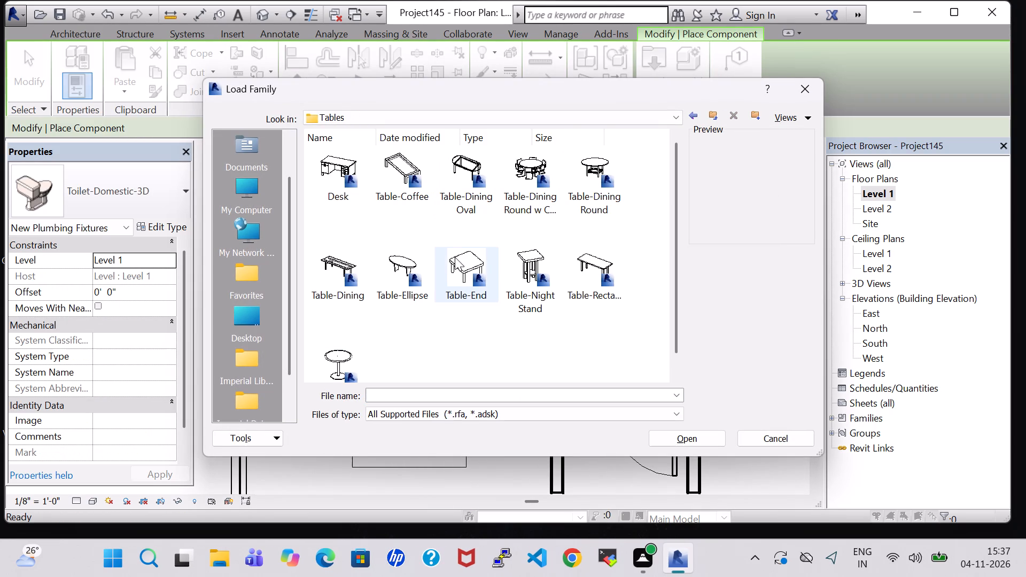
click(455, 257)
click(659, 439)
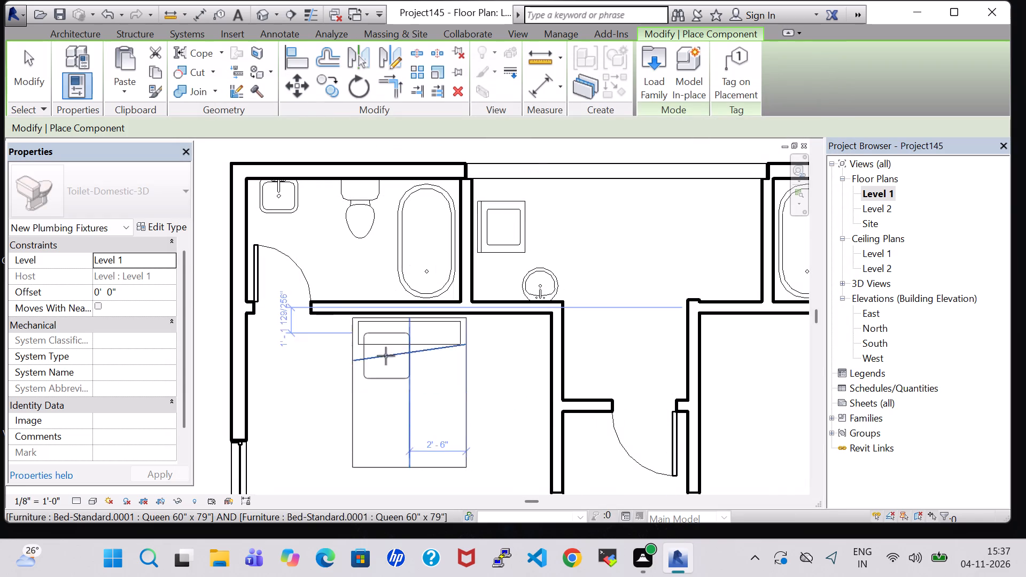
scroll(321, 348, up, 5)
click(327, 339)
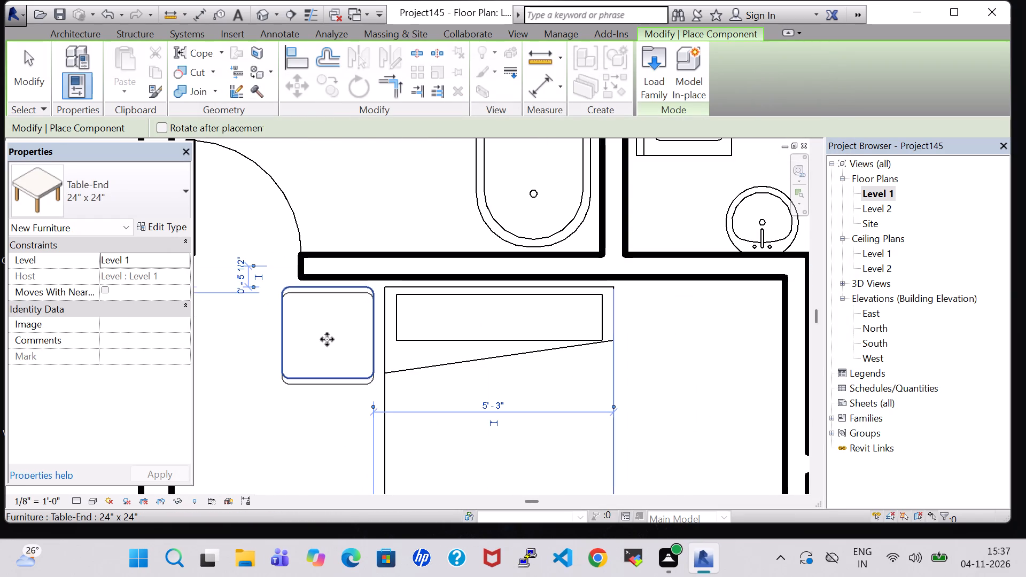
key(Escape)
key(Escape)
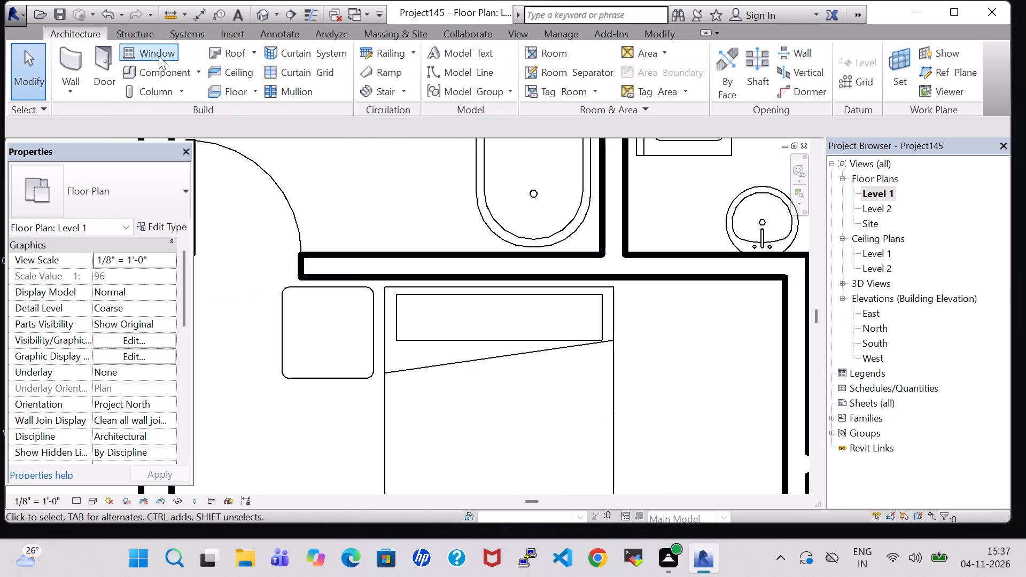
Load the Table-Coffee family and place a 24" x 24" x 24" table east of the queen bed's headboard, along the north wall.
click(160, 70)
click(643, 82)
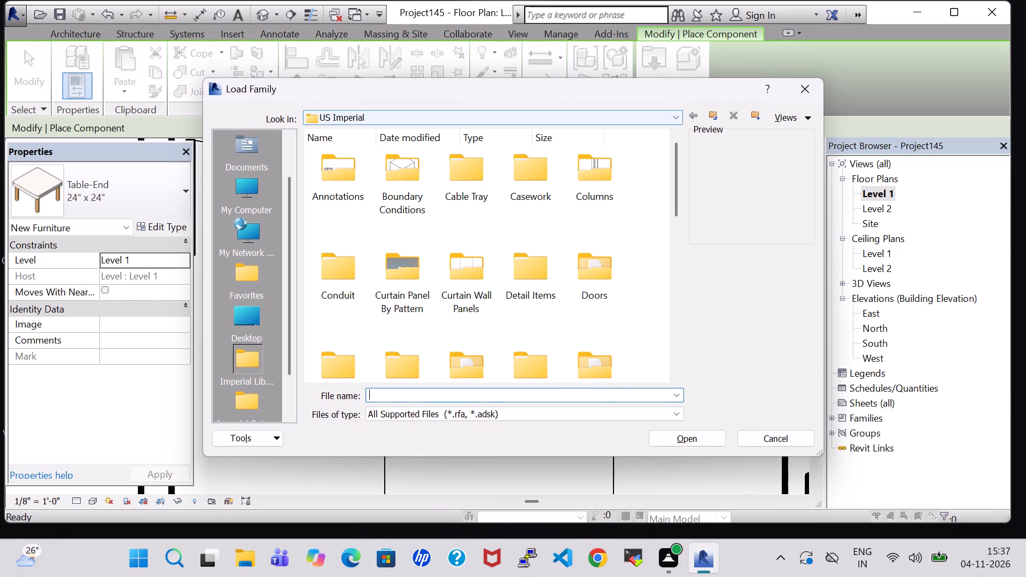
double_click(594, 364)
double_click(527, 180)
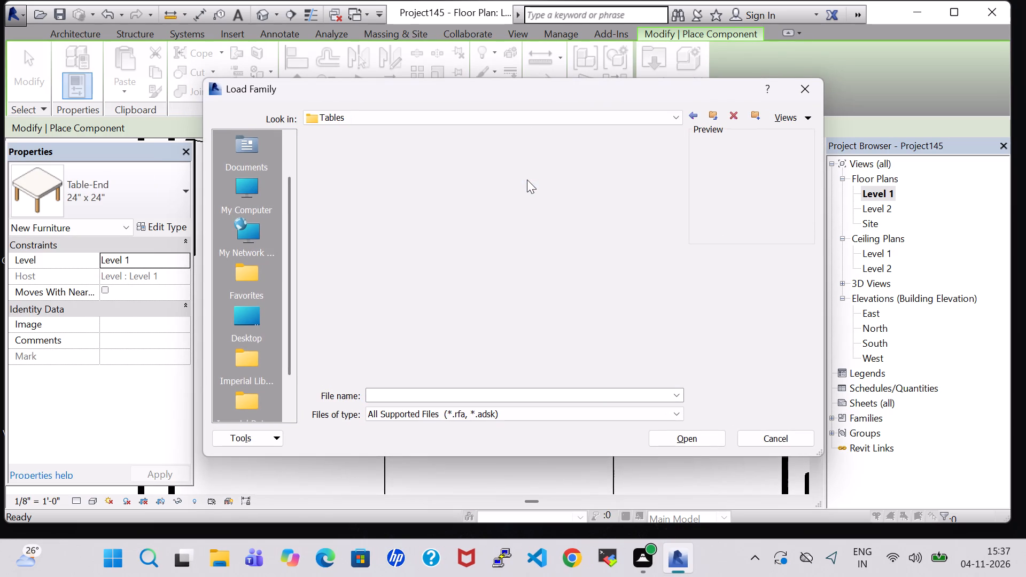
click(491, 275)
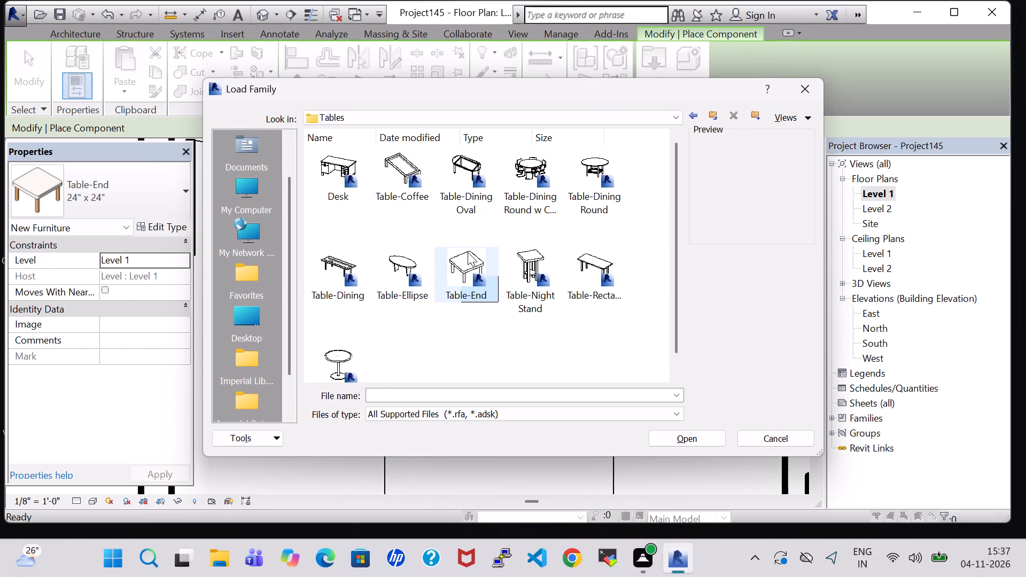
click(402, 160)
click(658, 440)
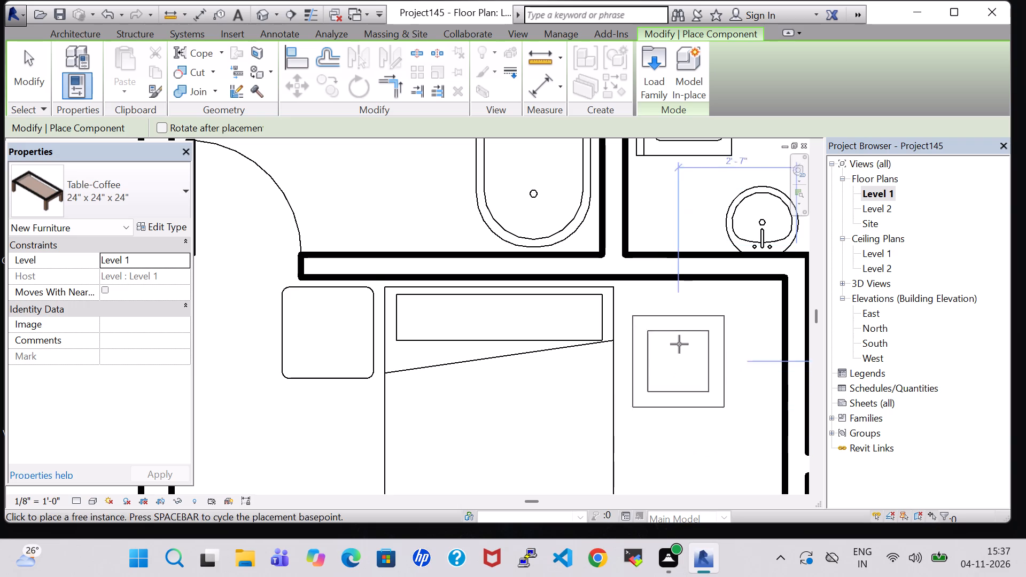
click(695, 337)
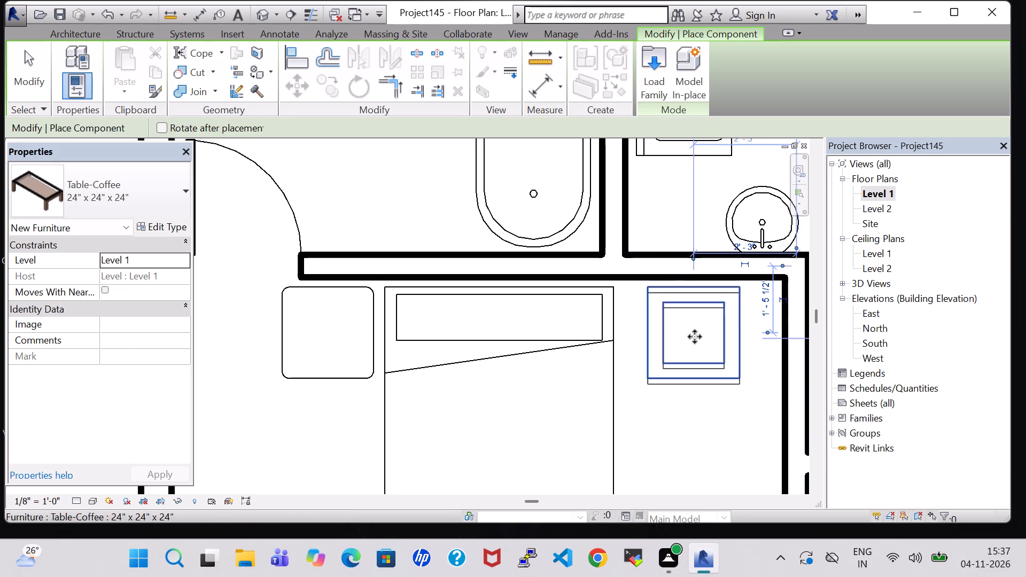
key(Escape)
key(Escape)
Nudge the queen bed six increments east toward the coffee table.
click(610, 345)
key(Right)
key(Right)
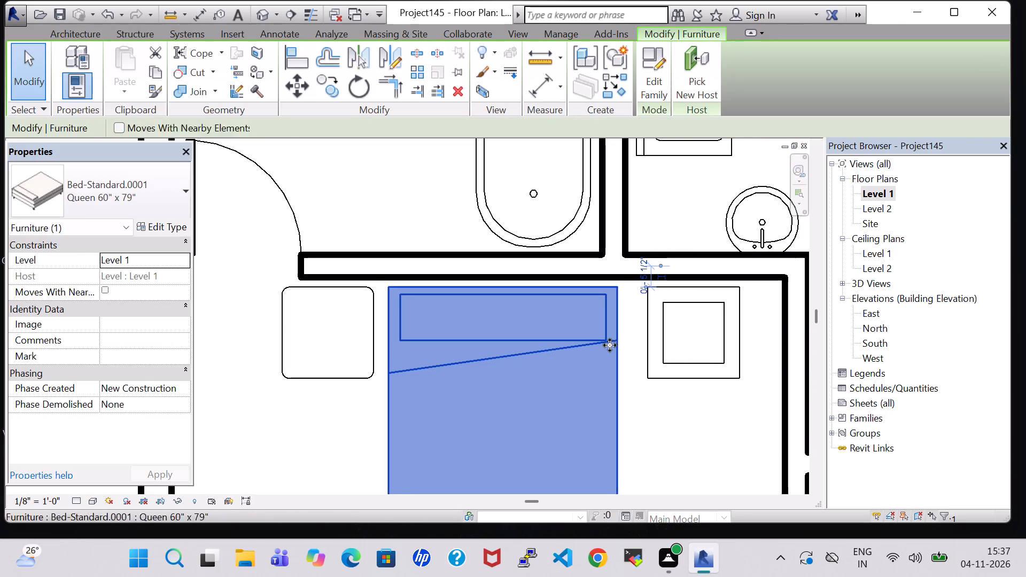
key(Right)
key(Right)
key(Right)
key(Right)
Nudge the end table six increments east toward the queen bed.
click(322, 330)
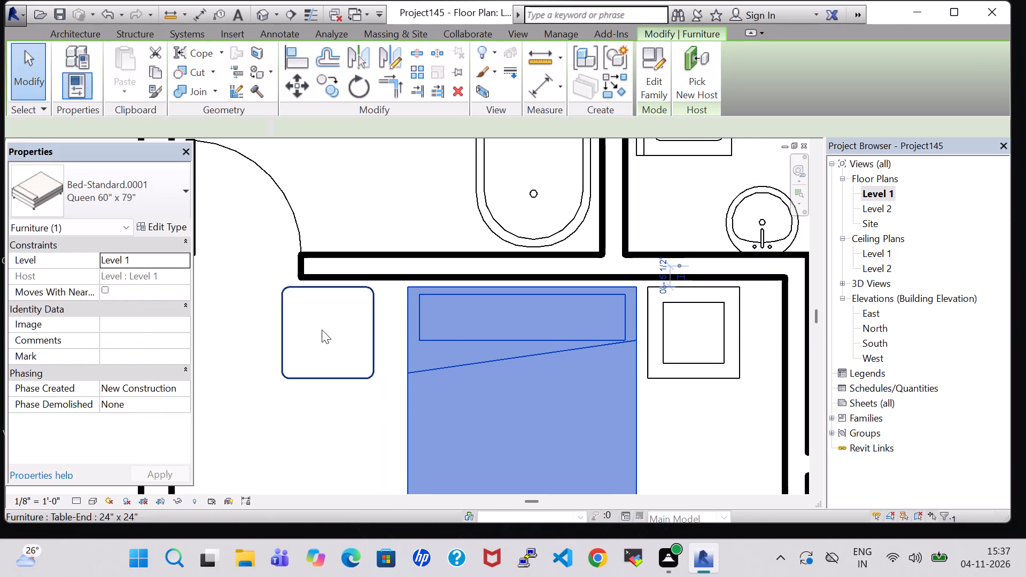
key(Right)
key(Right)
key(Right)
key(Right)
key(Right)
key(Right)
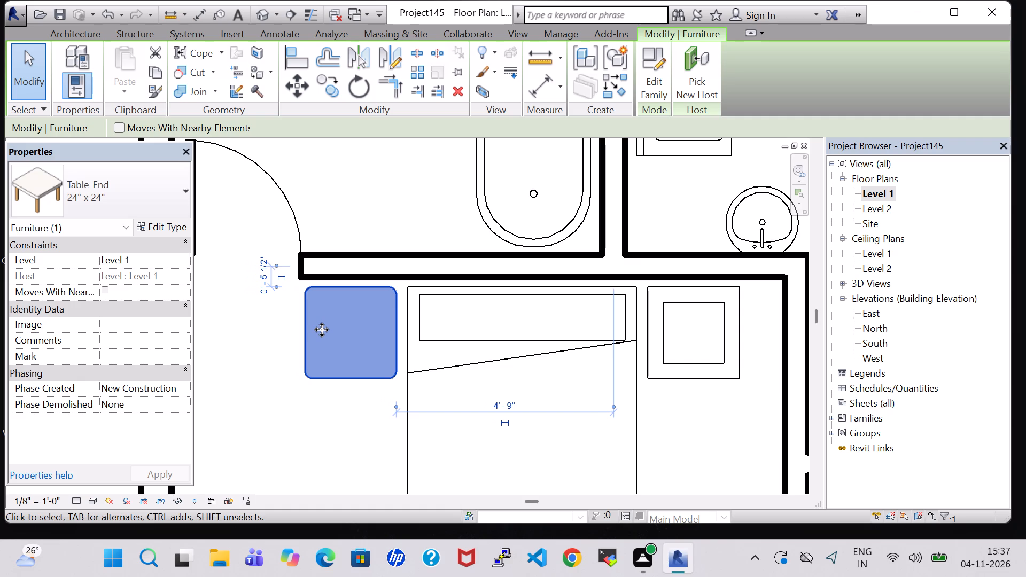
click(429, 330)
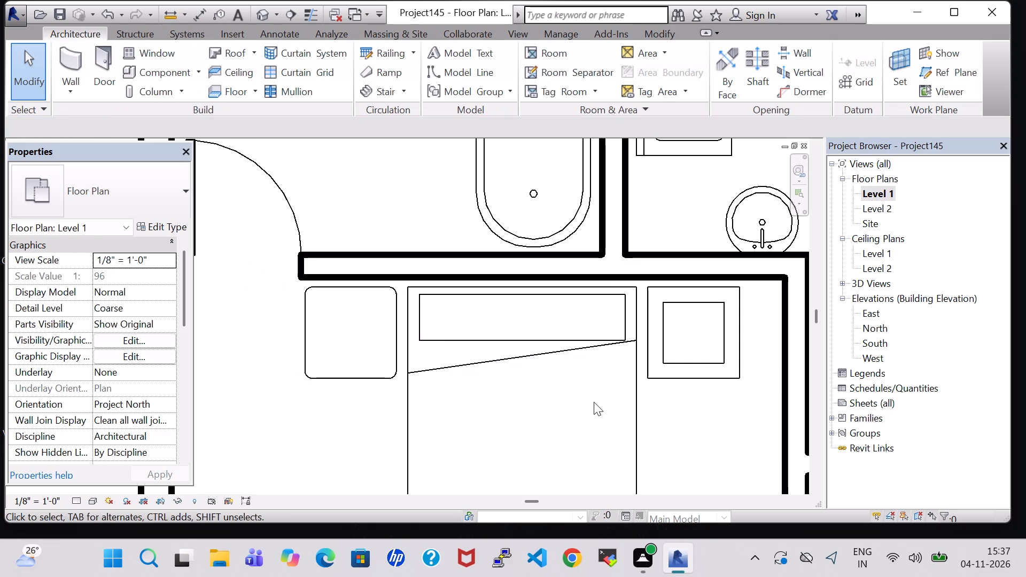
click(693, 435)
Load the RPC Plant - Tropical family and place an Agave - 1.5' plant at the end table's south edge.
scroll(693, 435, down, 3)
middle_drag(693, 436, 670, 270)
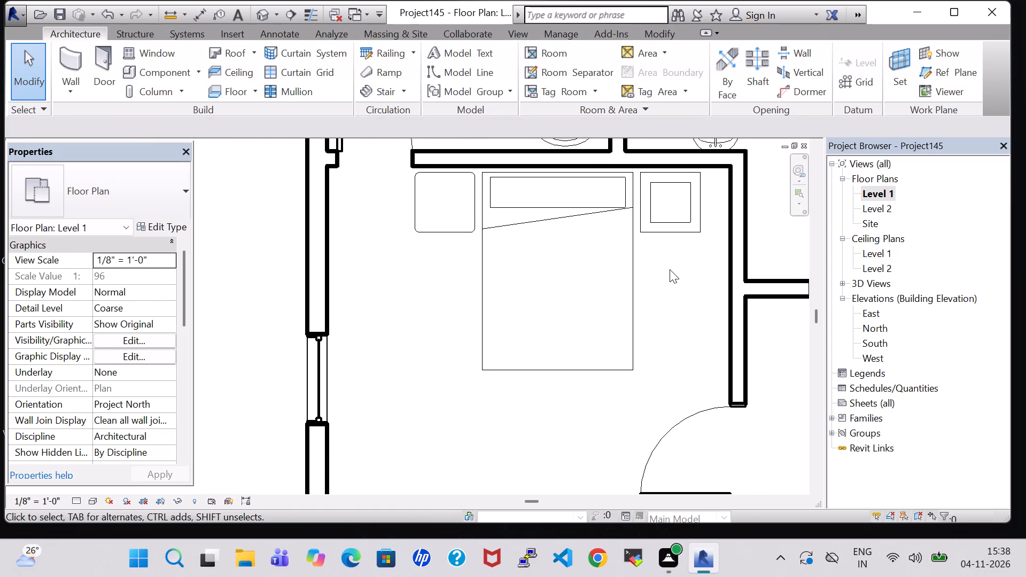
scroll(670, 269, down, 1)
click(170, 69)
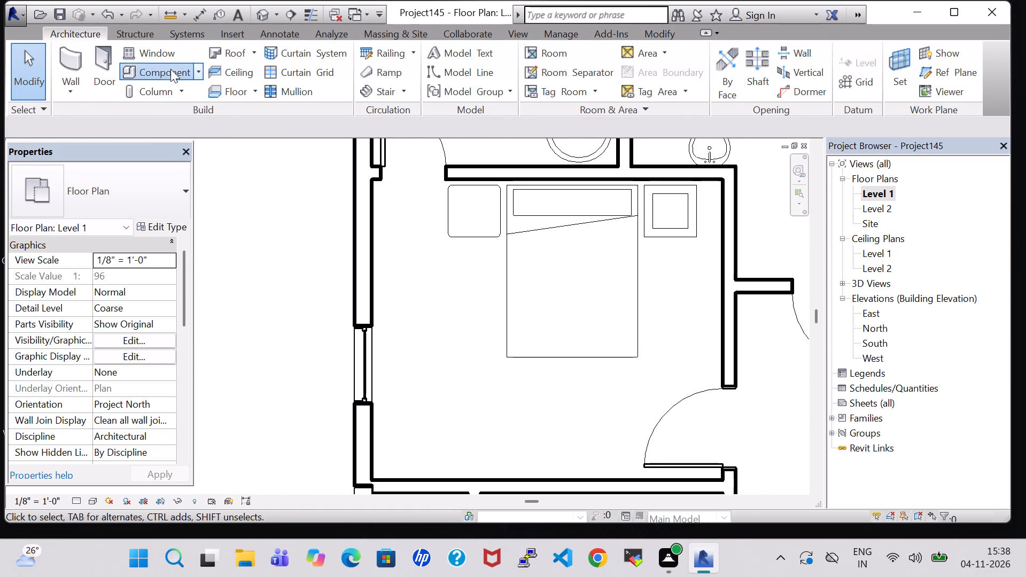
click(664, 81)
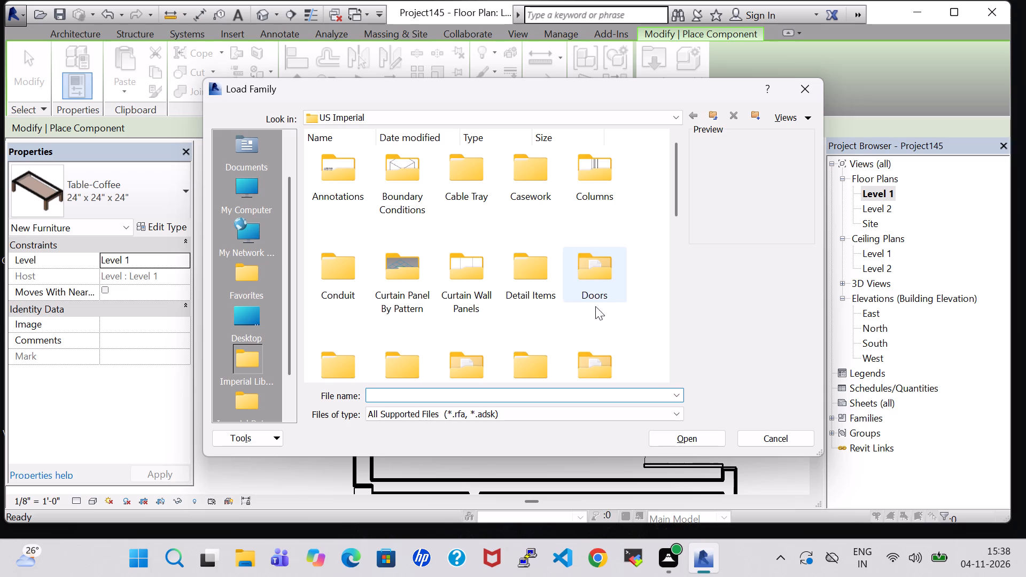
click(601, 357)
key(p)
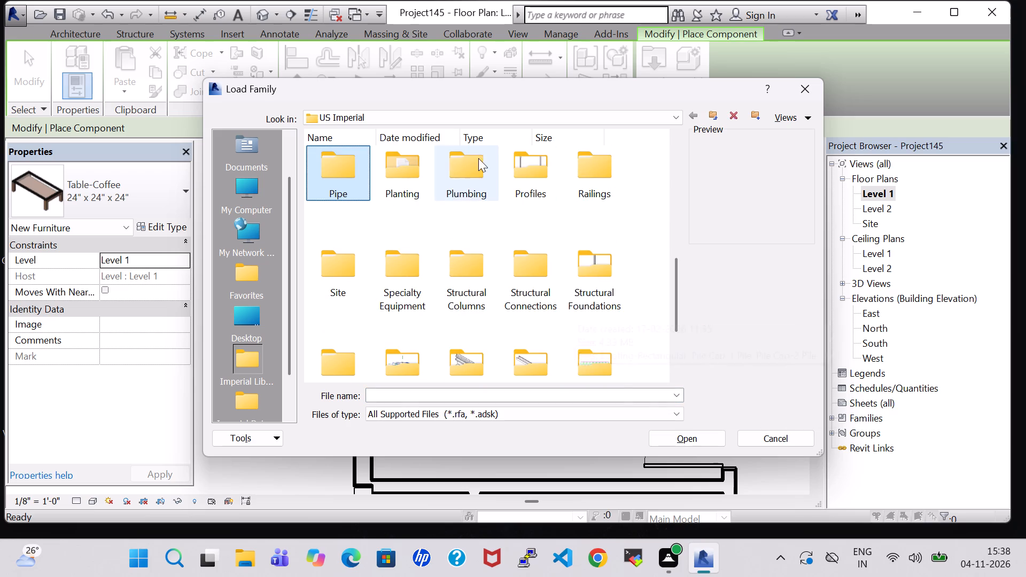
double_click(393, 171)
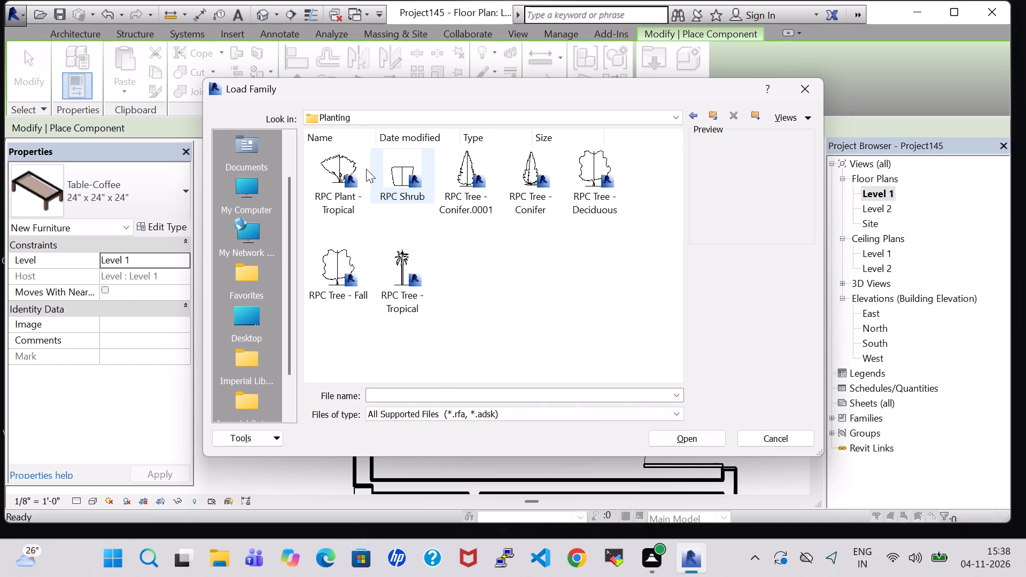
click(346, 153)
click(670, 443)
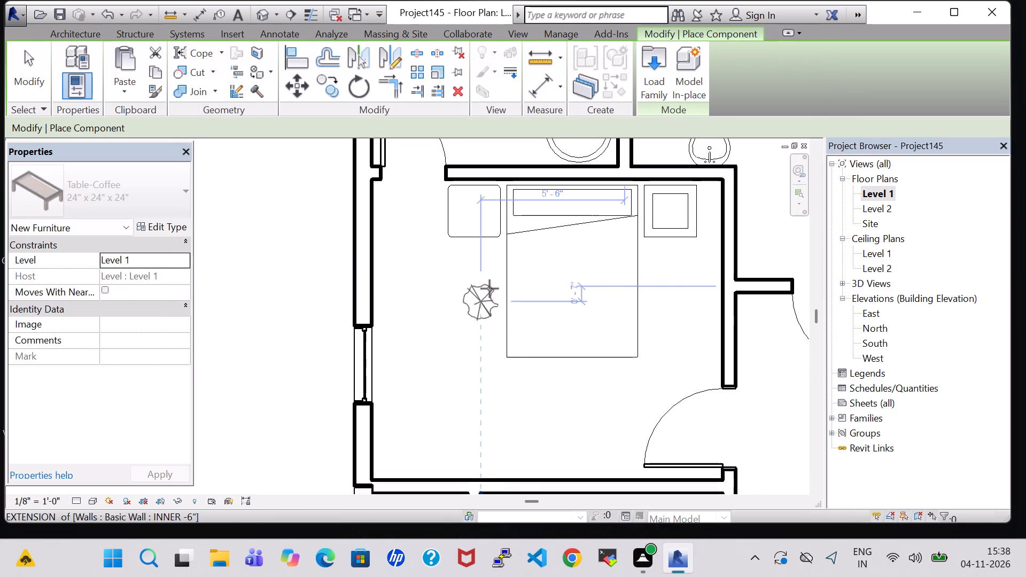
click(474, 235)
key(Escape)
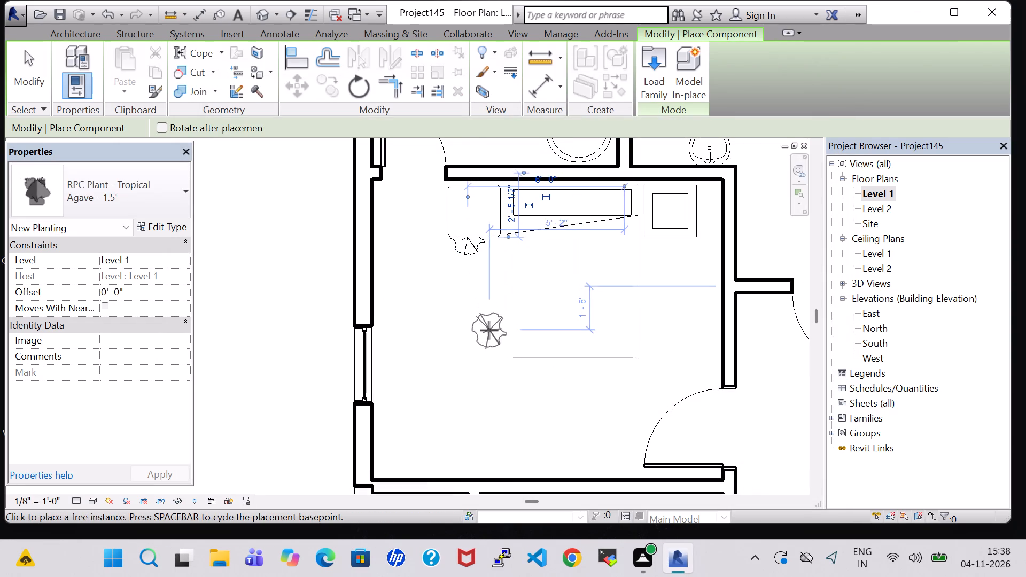
key(Escape)
click(464, 260)
click(417, 330)
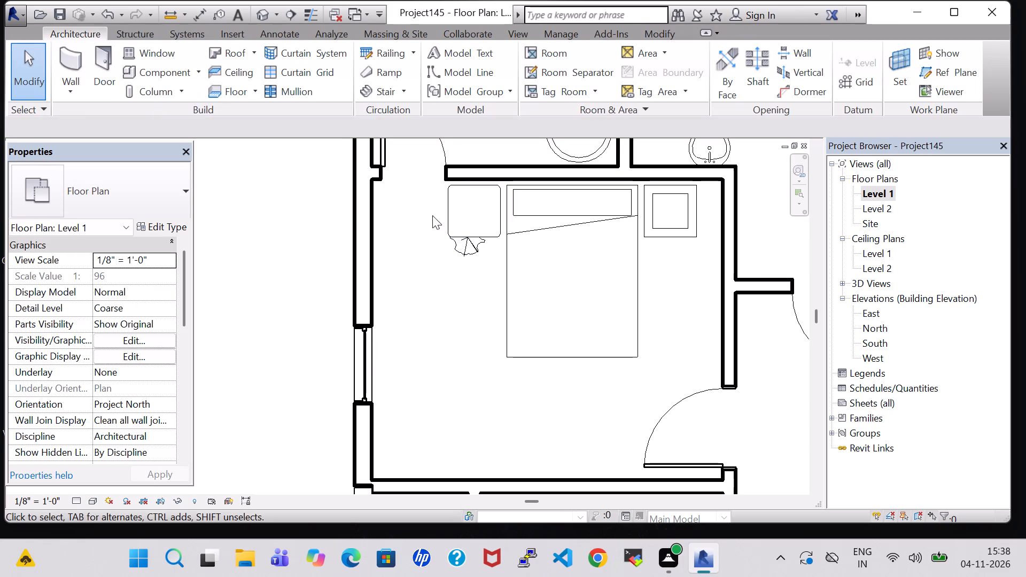
Set the Table-End 24" x 24" type's height to 2' 0".
click(444, 198)
click(165, 228)
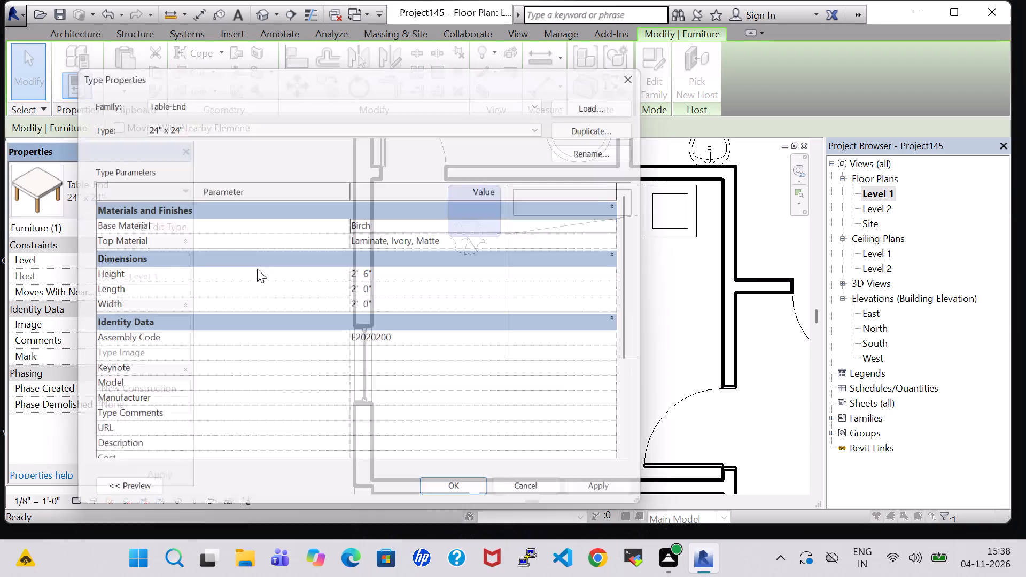
double_click(370, 270)
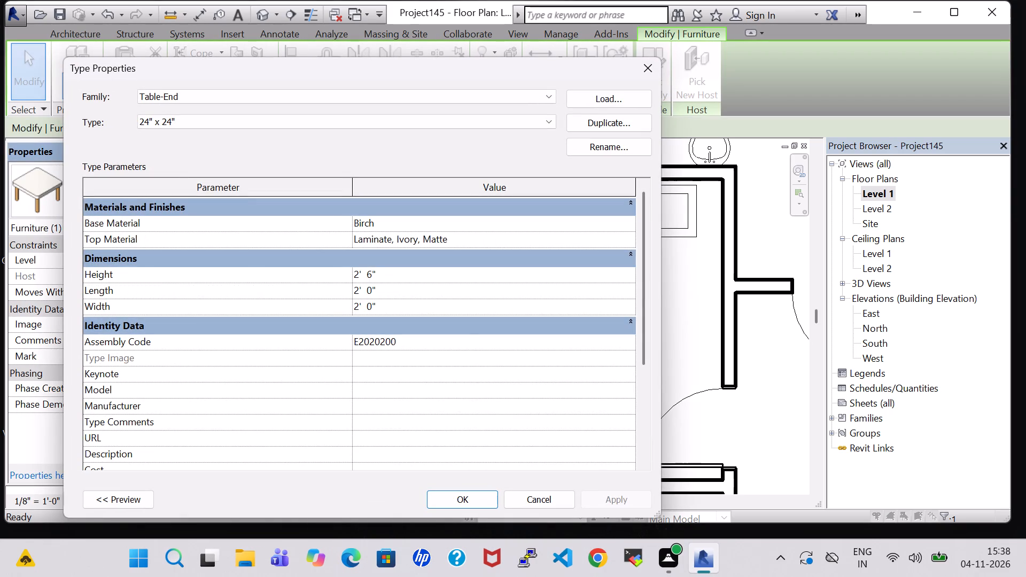
key(BackSpace)
key(0)
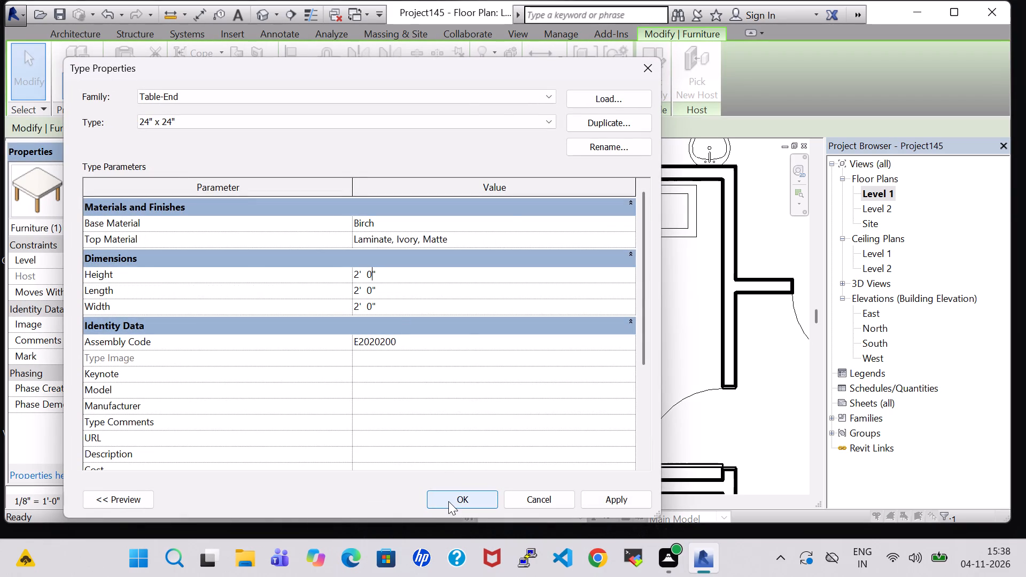
click(448, 501)
click(446, 364)
Set the agave plant's offset from Level 1 to 2' 0".
click(465, 248)
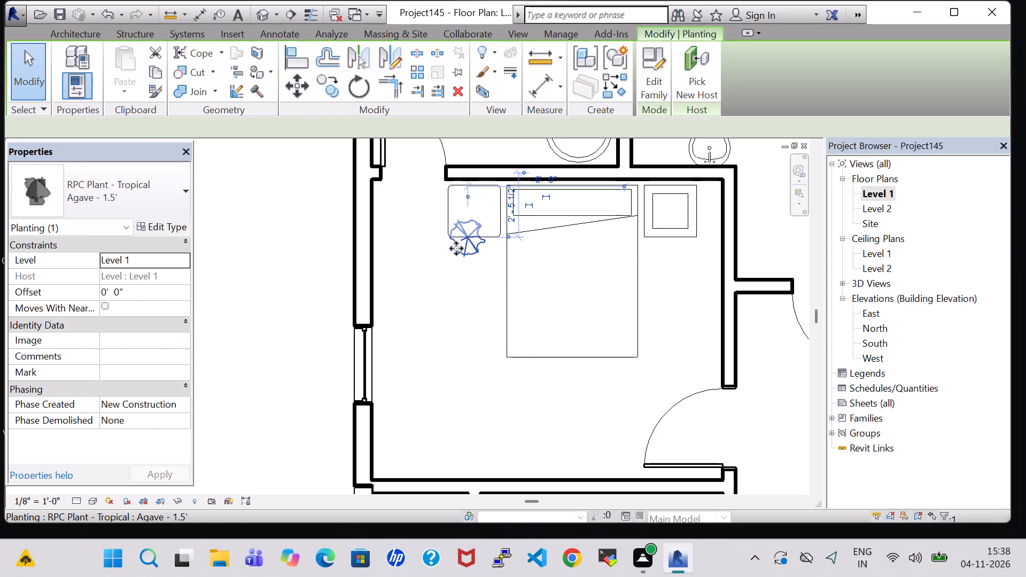
click(106, 298)
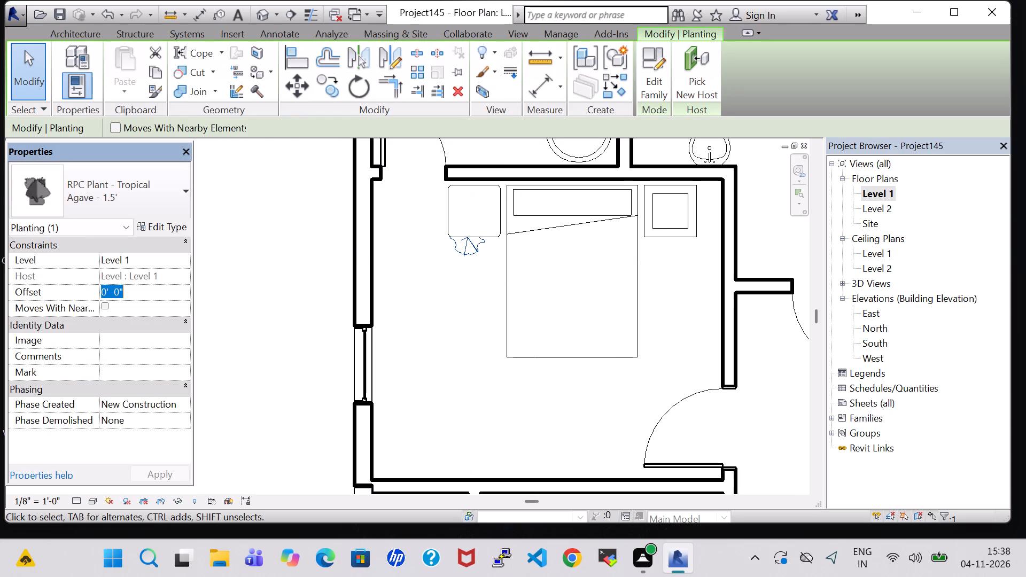
click(106, 298)
key(BackSpace)
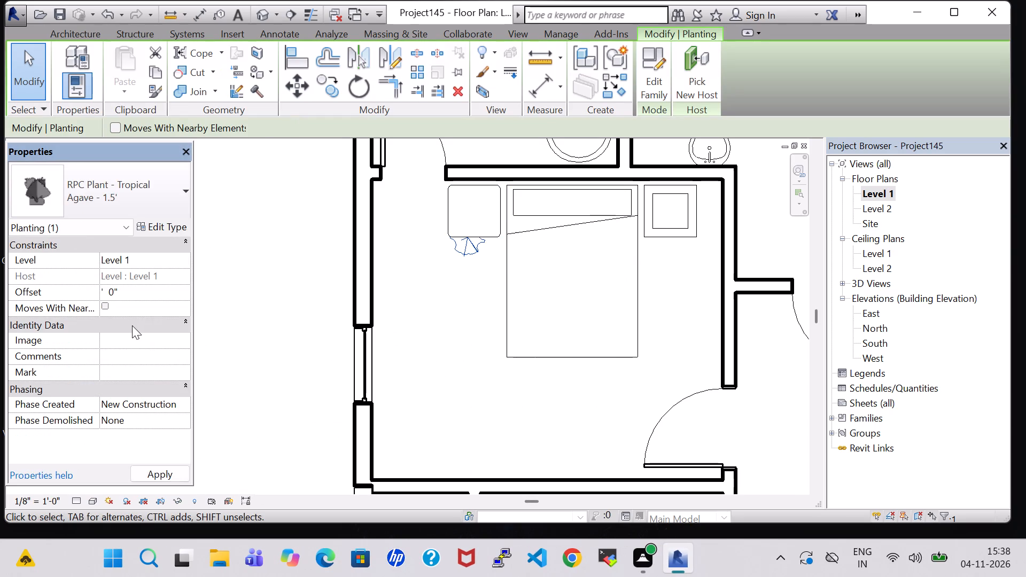
key(2)
click(159, 471)
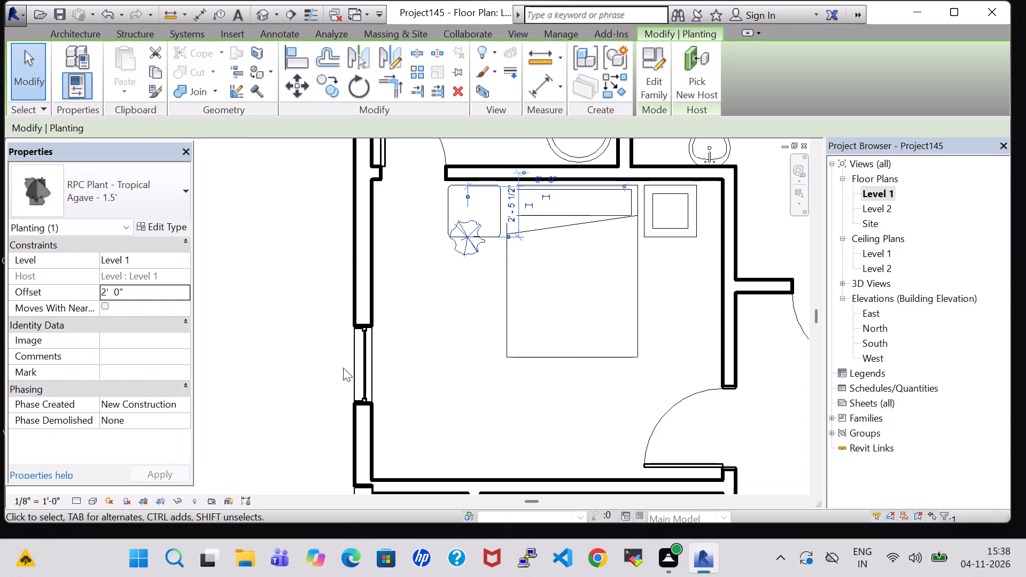
Nudge the agave plant seven increments north and two east to centre it on the end table.
key(Up)
key(Up)
key(Up)
key(Up)
key(Up)
key(Up)
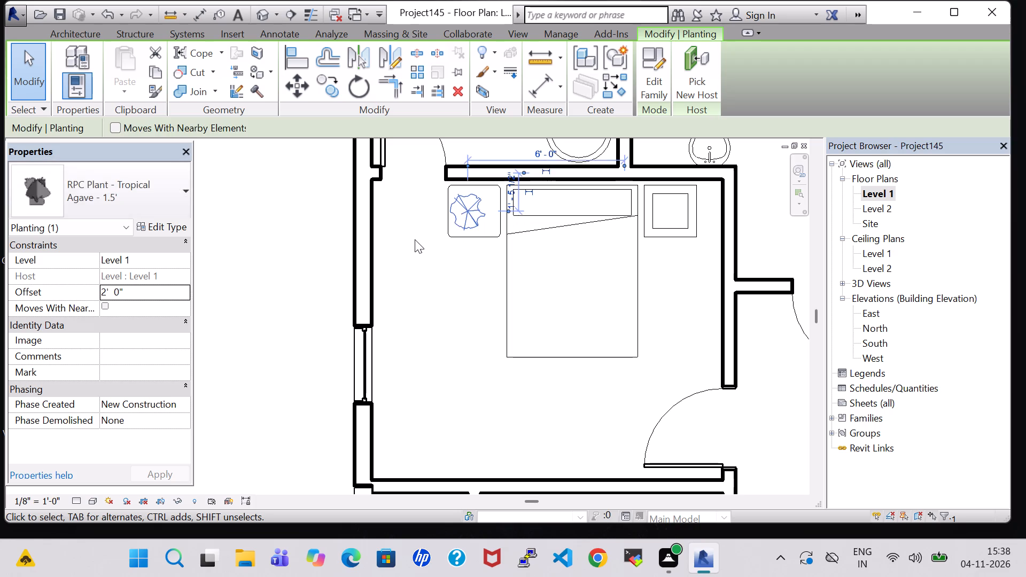
key(Up)
key(Right)
key(Right)
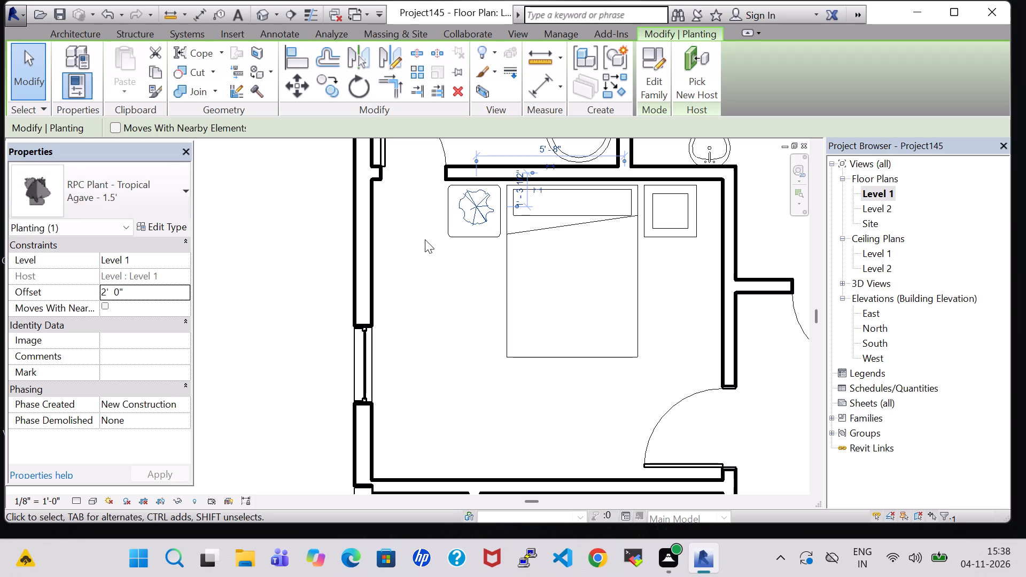
Nudge the agave plant one increment south on the end table.
key(Down)
click(464, 259)
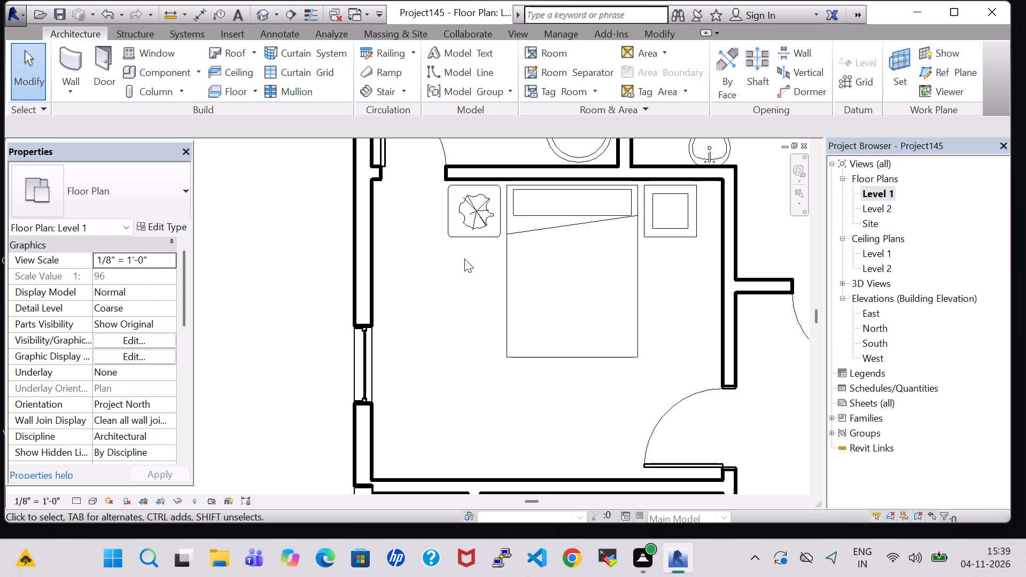
click(464, 259)
Load the TV - Flat Screen family from the US Imperial Furniture library for component placement.
scroll(465, 260, down, 2)
middle_drag(465, 261, 447, 243)
scroll(447, 243, down, 4)
middle_drag(447, 243, 416, 275)
scroll(447, 243, up, 1)
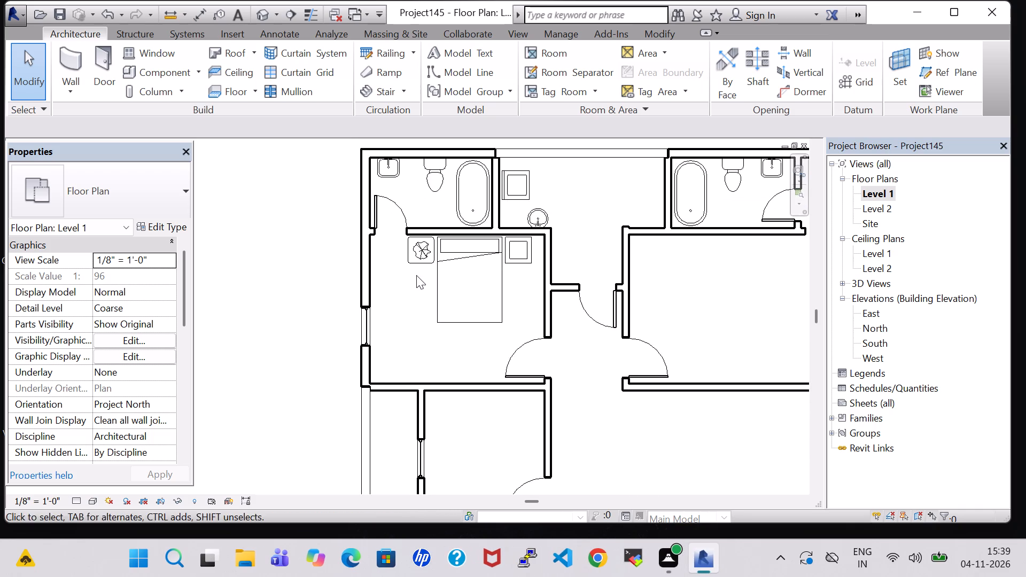
click(154, 68)
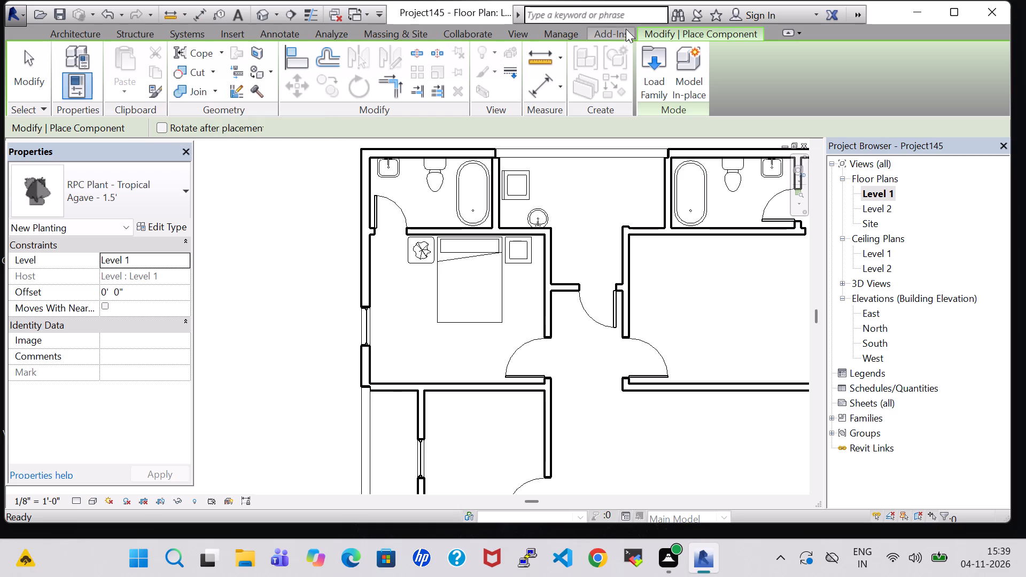
click(654, 72)
click(603, 370)
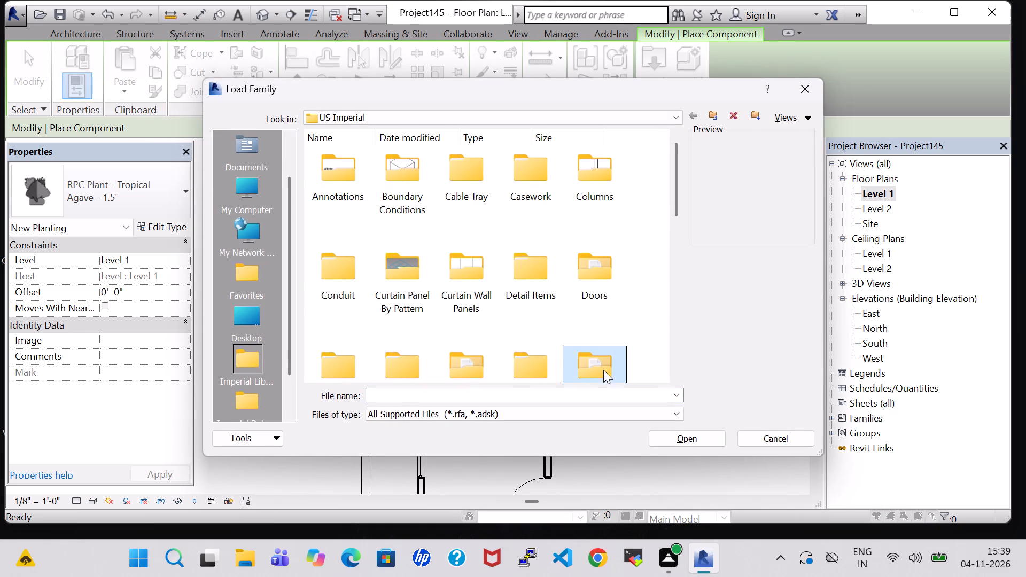
double_click(597, 353)
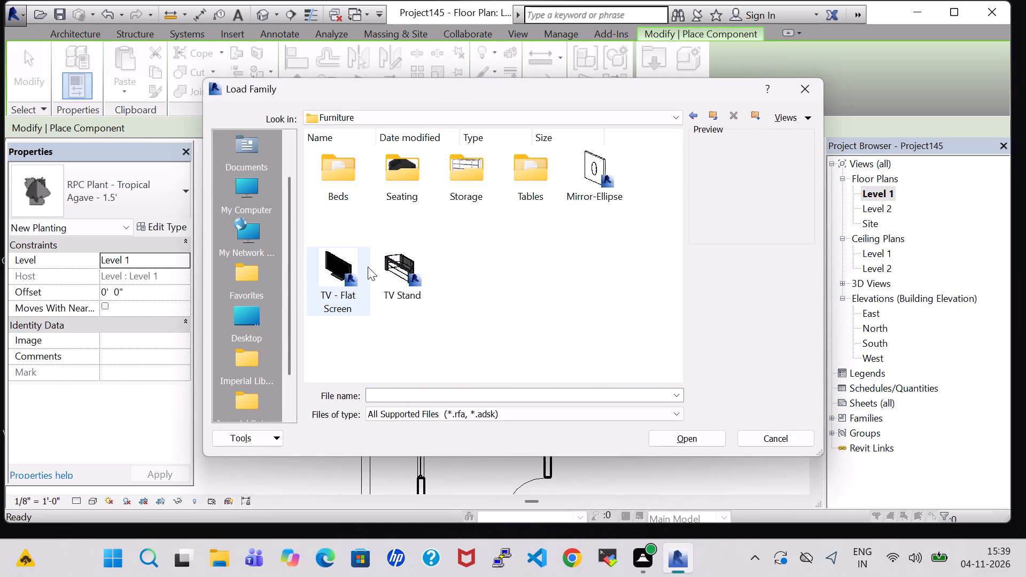
click(344, 259)
click(708, 446)
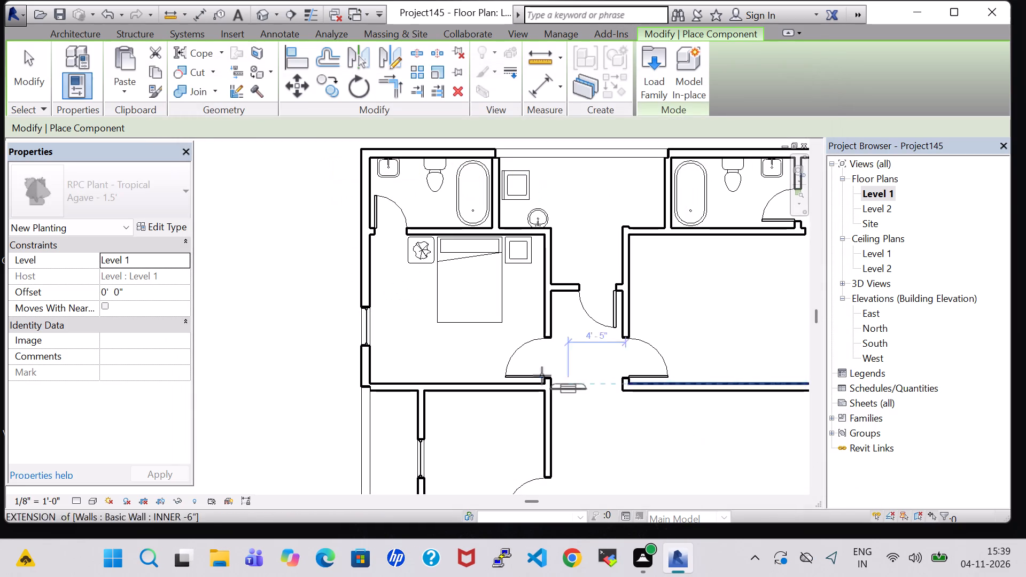
Place a 32" flat-screen TV, rotated 180°, against the bedroom's south wall opposite the bed.
scroll(454, 381, up, 7)
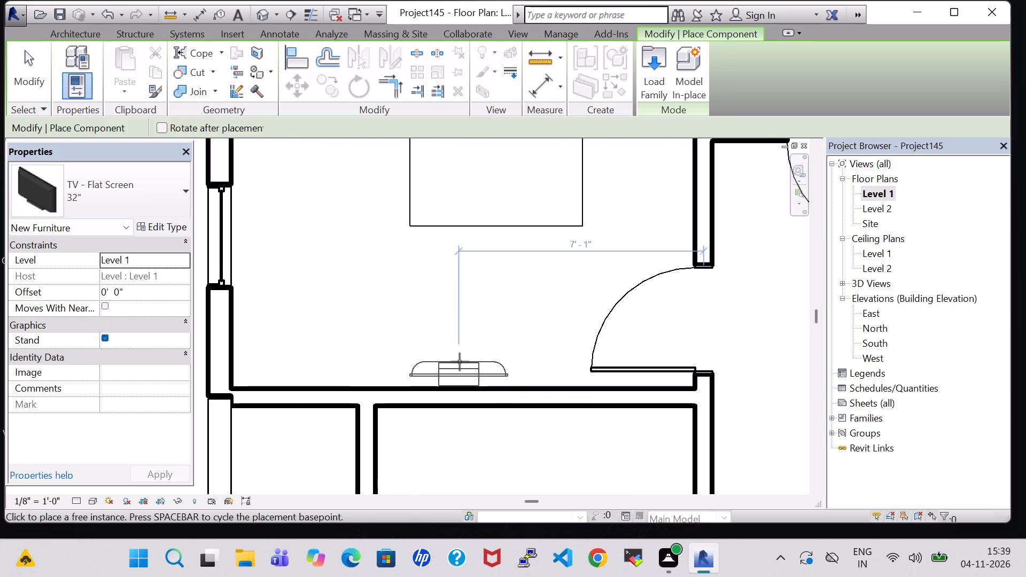
key(space)
key(space)
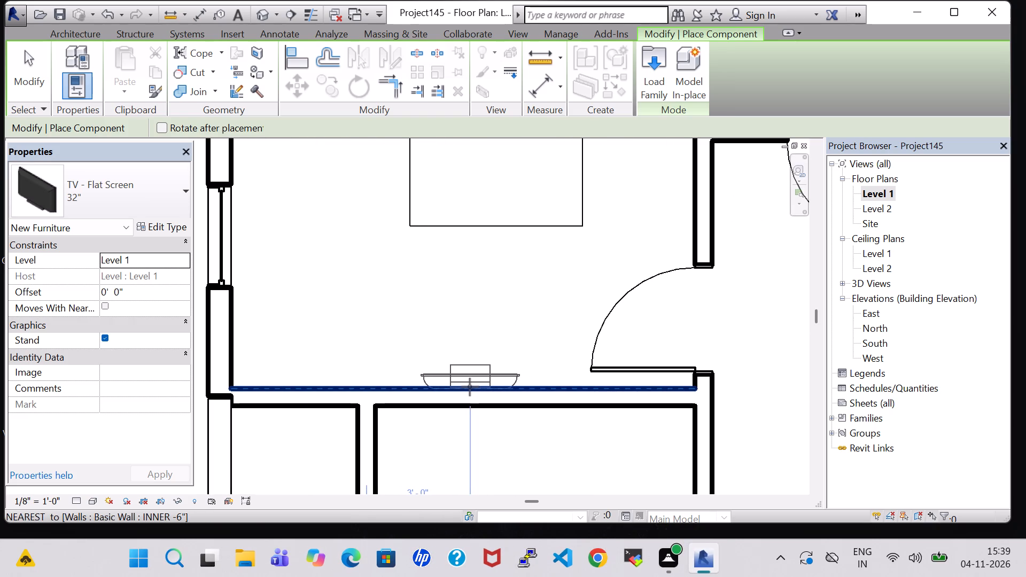
click(464, 387)
key(Escape)
key(Escape)
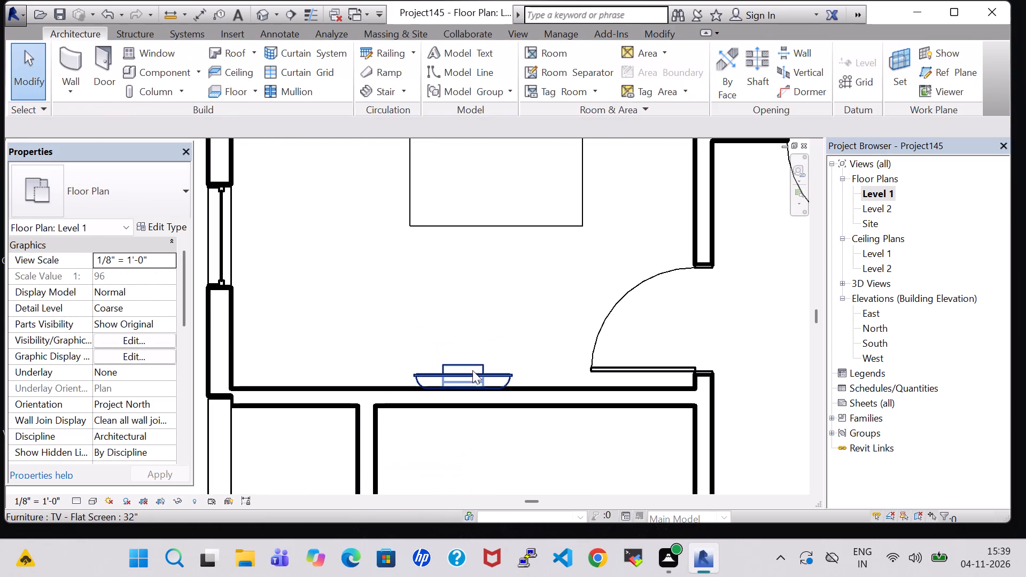
Set the flat-screen TV's offset from Level 1 to 3' 5".
click(472, 370)
click(101, 297)
key(BackSpace)
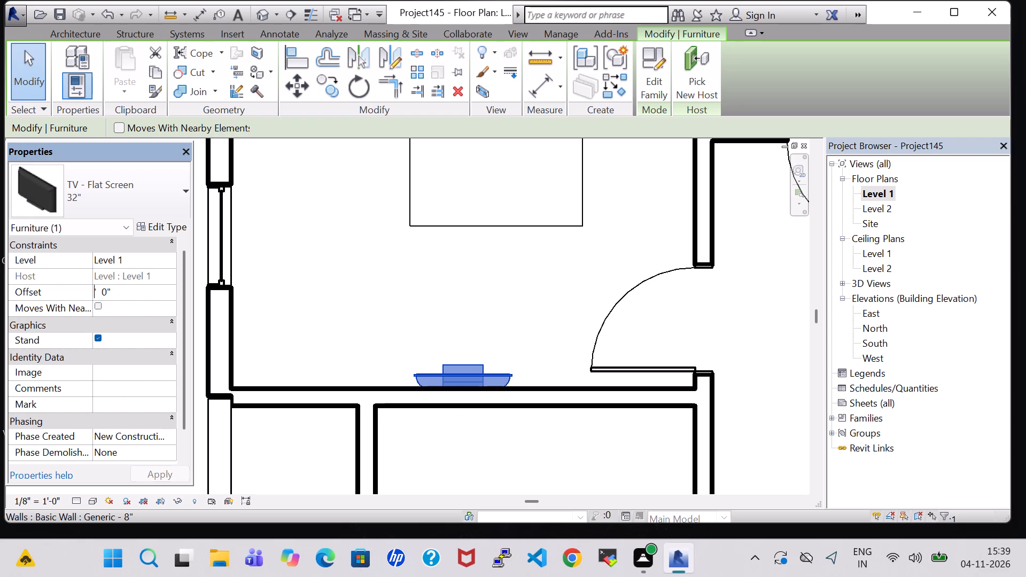
key(3)
click(111, 294)
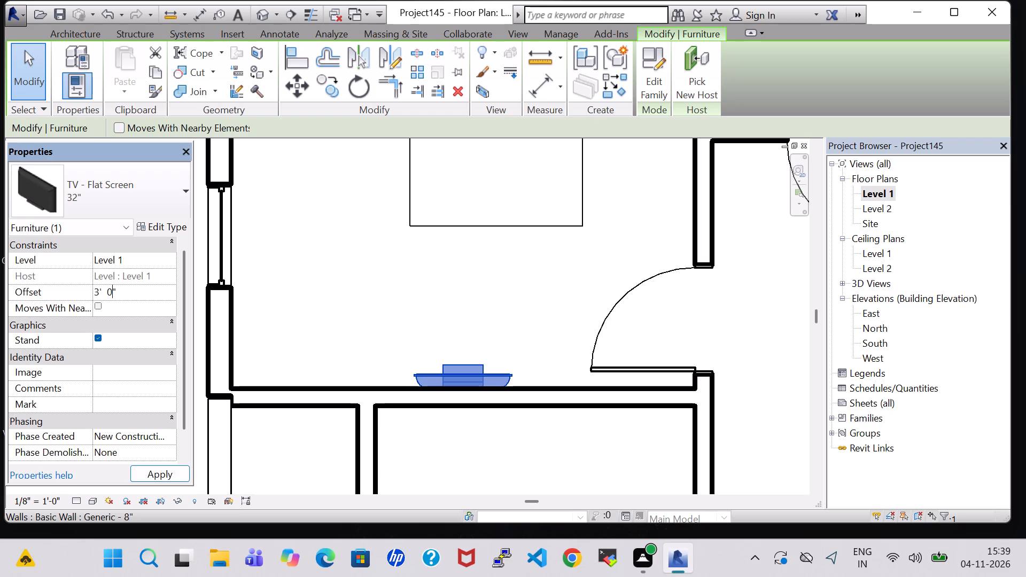
key(BackSpace)
key(5)
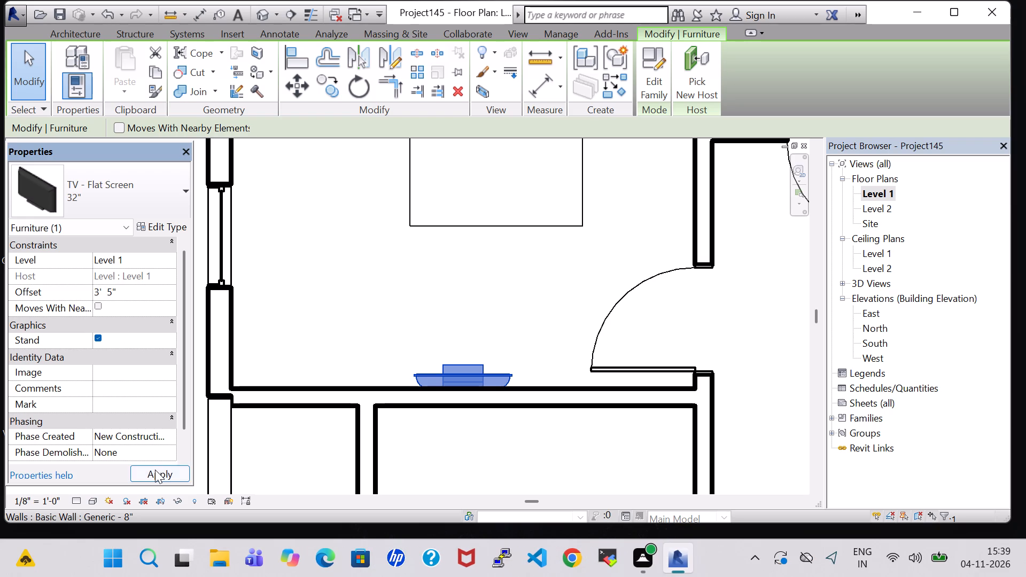
click(155, 470)
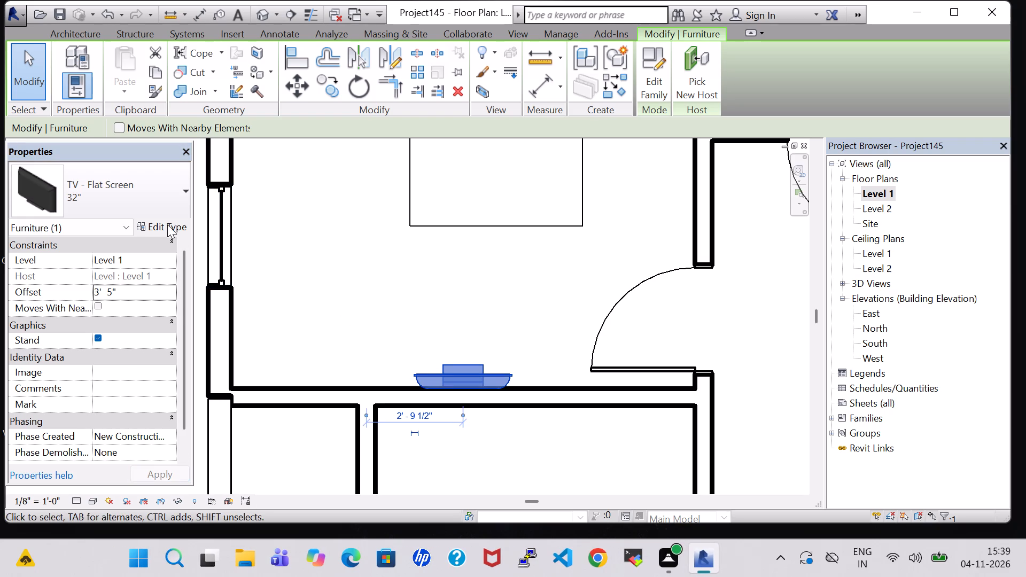
Change the bedroom TV's type to 42".
click(159, 223)
click(308, 124)
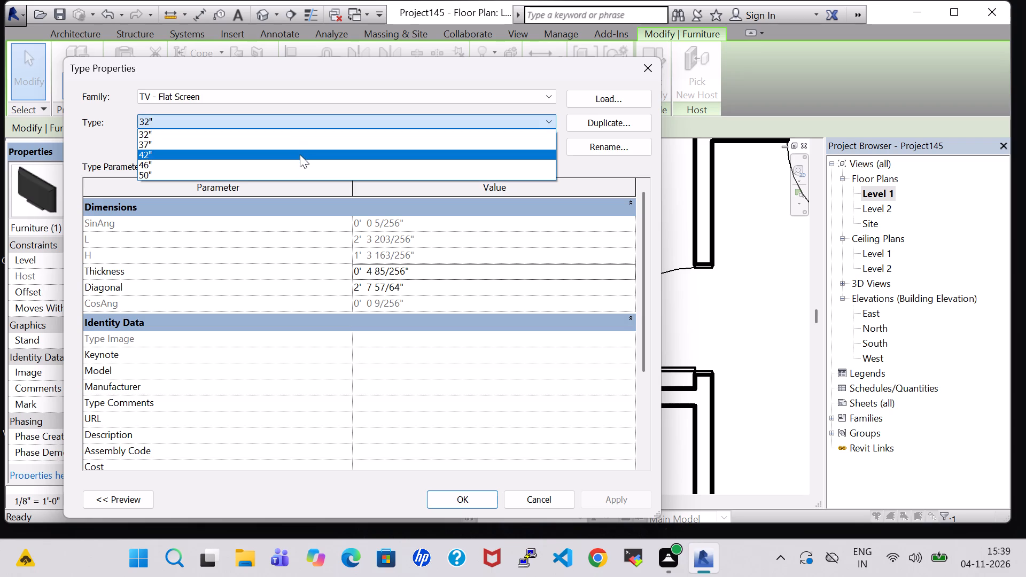
click(300, 154)
click(474, 501)
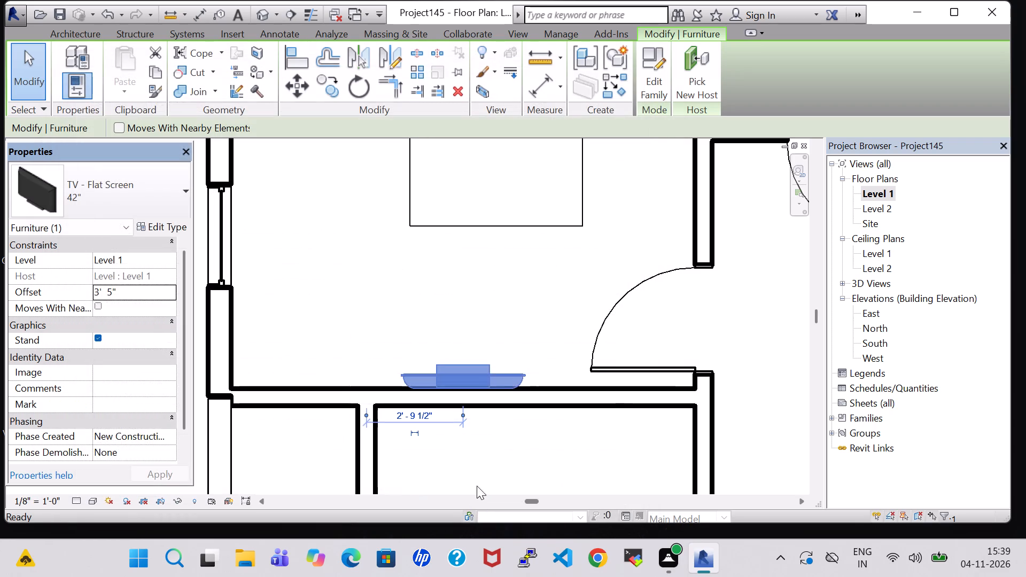
click(526, 282)
Load the Cabinet-File 2 Drawer family from the Furniture library's Storage folder.
scroll(525, 282, down, 5)
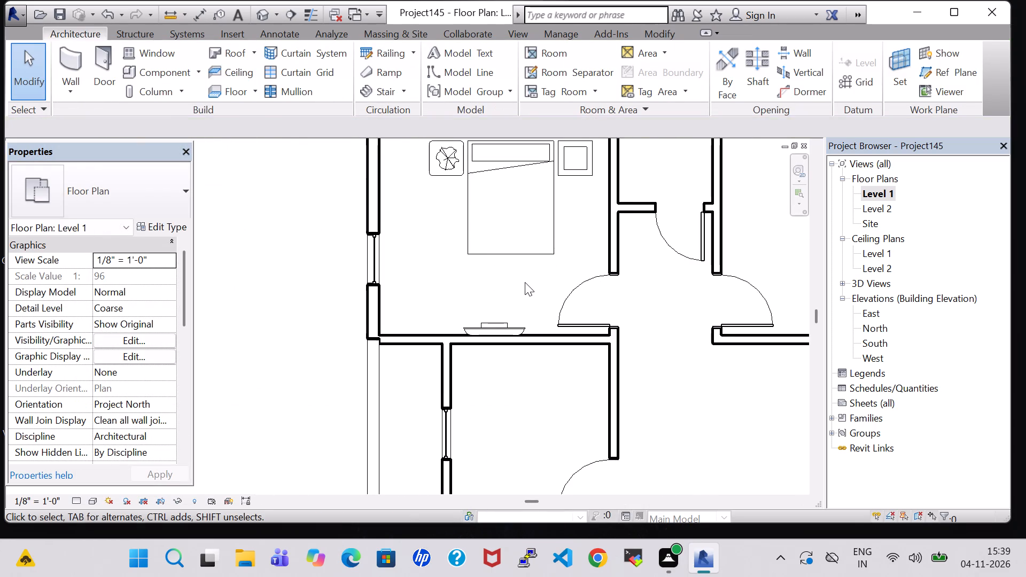
middle_drag(525, 282, 479, 303)
scroll(524, 283, up, 1)
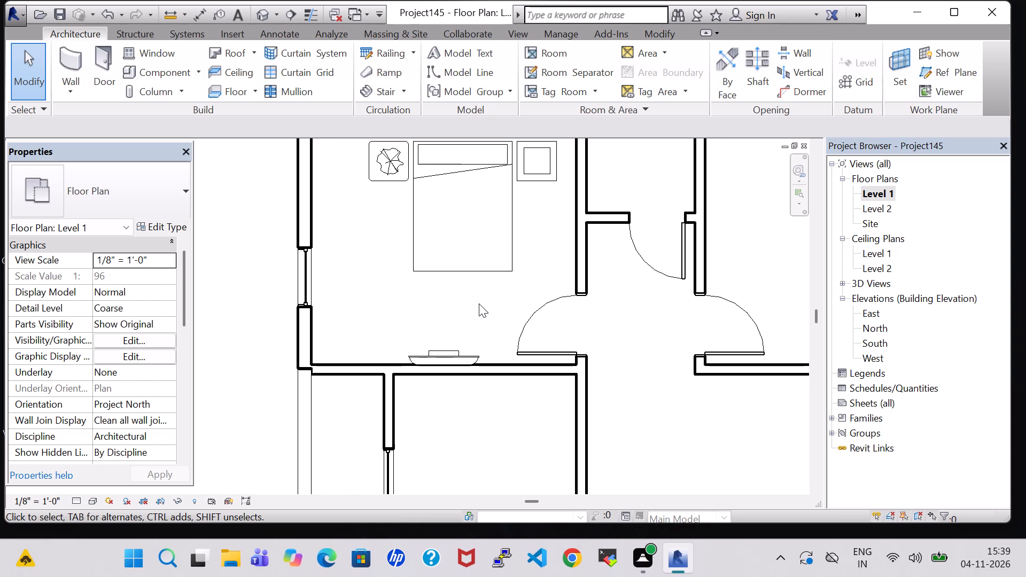
scroll(479, 303, down, 3)
middle_drag(479, 303, 460, 322)
scroll(460, 322, up, 1)
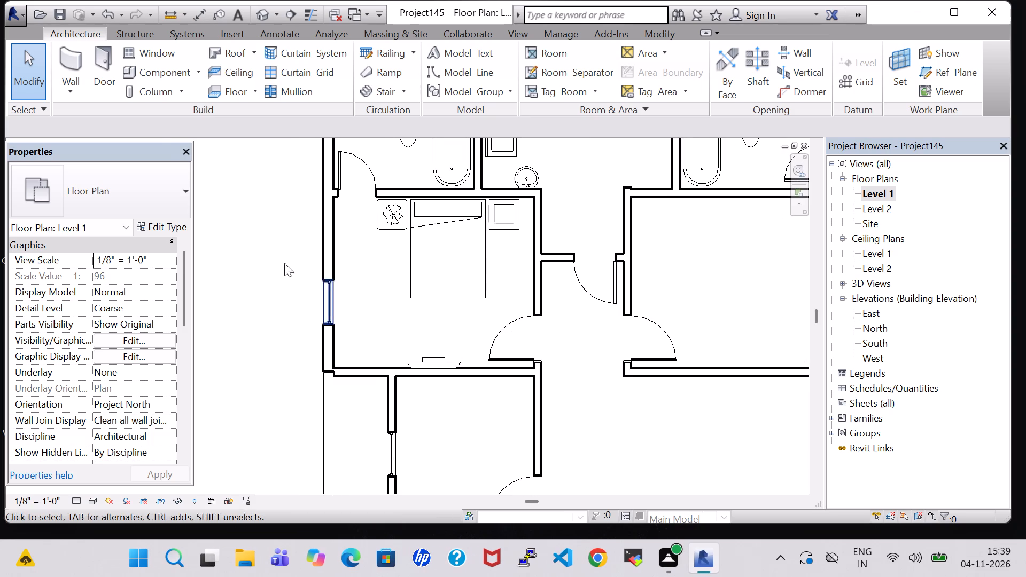
click(168, 77)
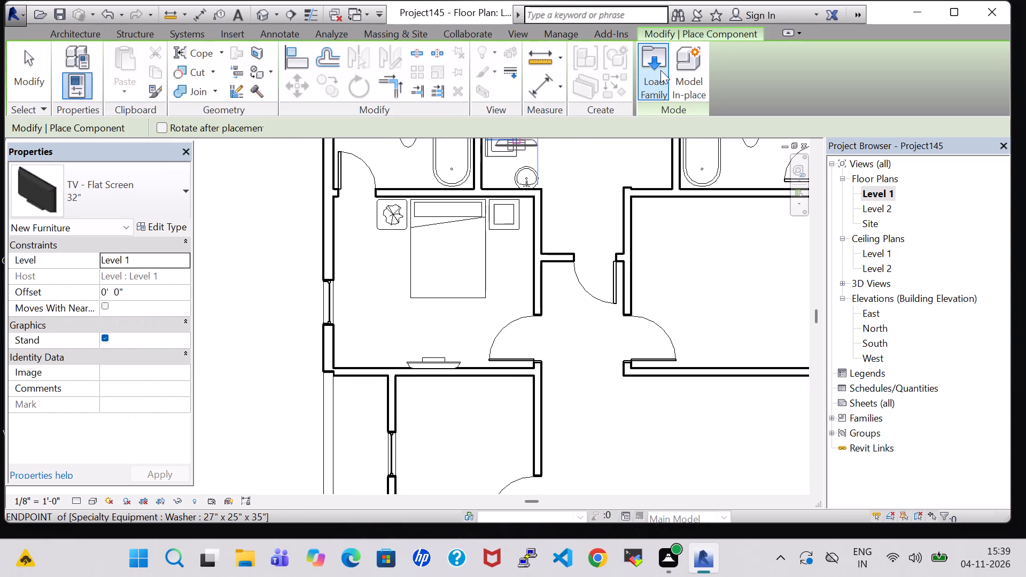
click(660, 70)
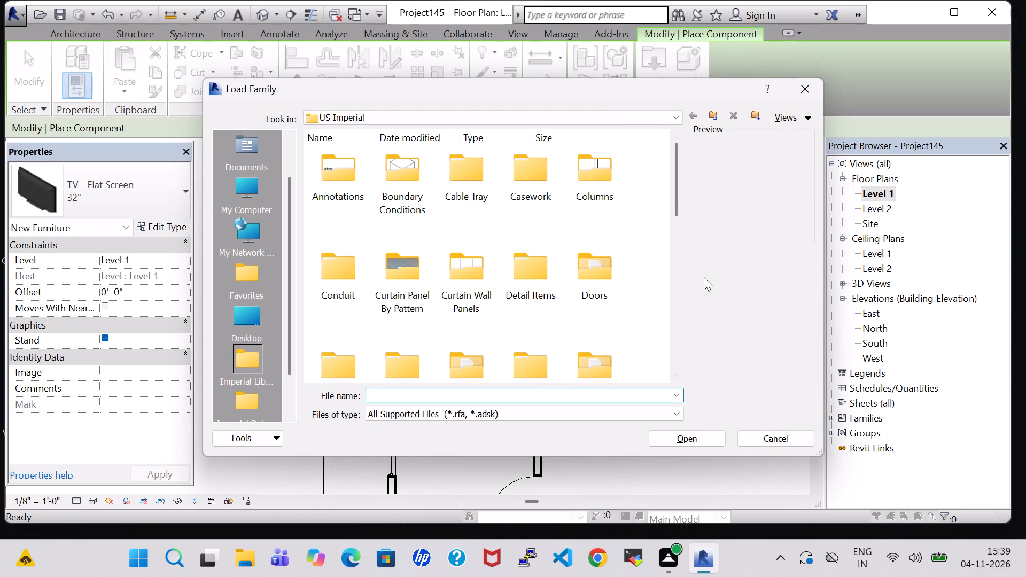
click(603, 353)
double_click(602, 353)
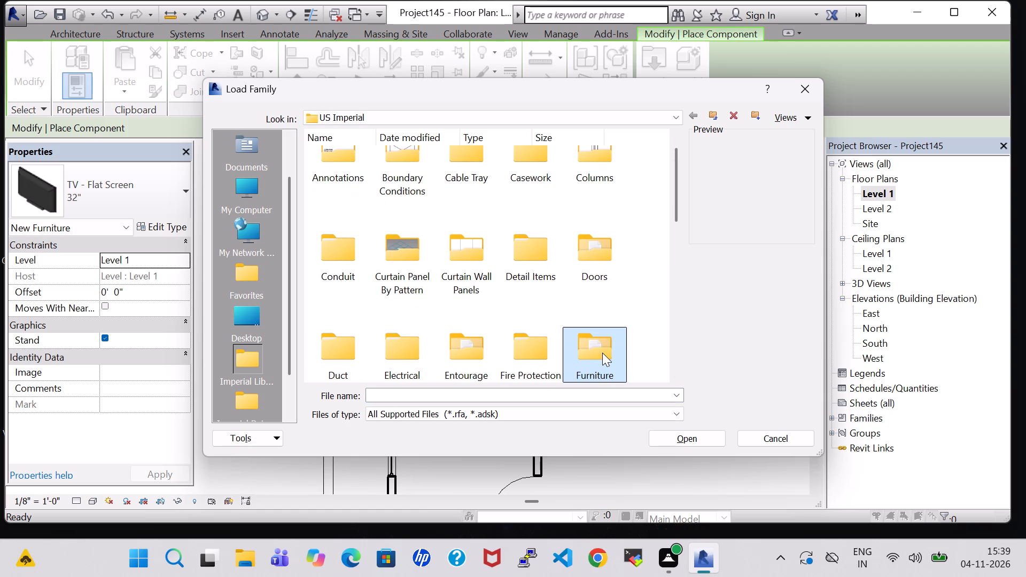
double_click(422, 167)
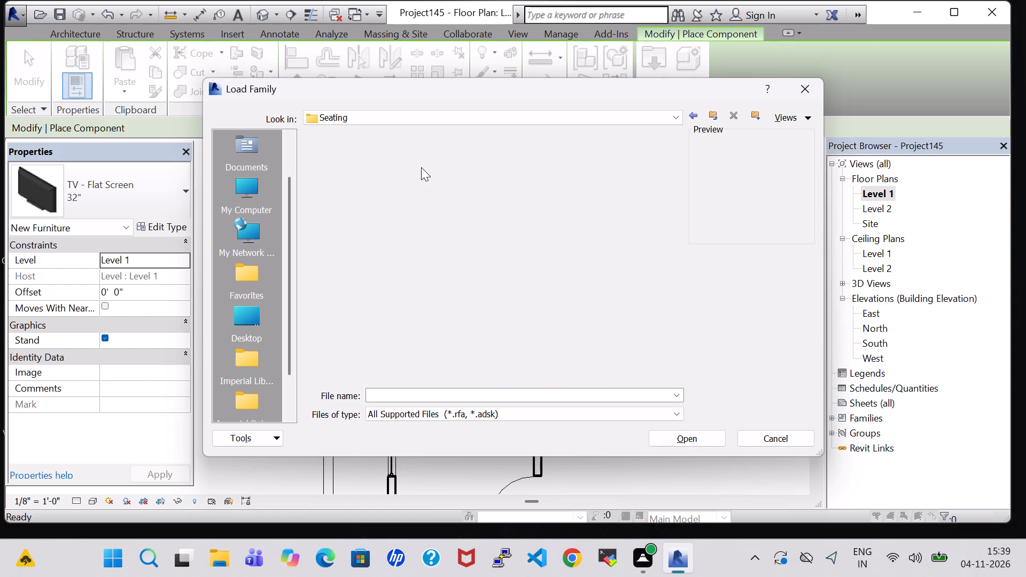
click(686, 118)
click(694, 113)
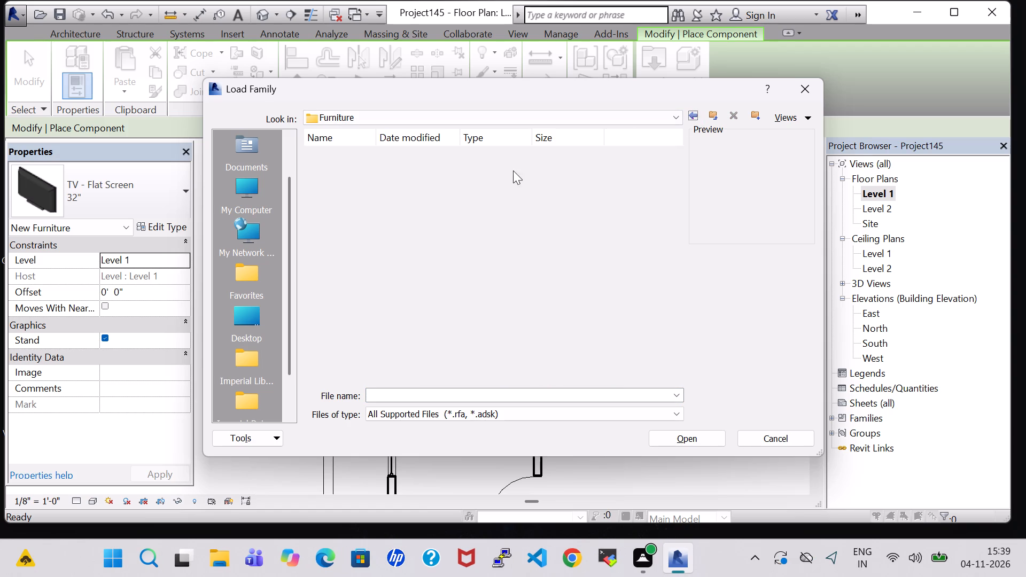
double_click(457, 173)
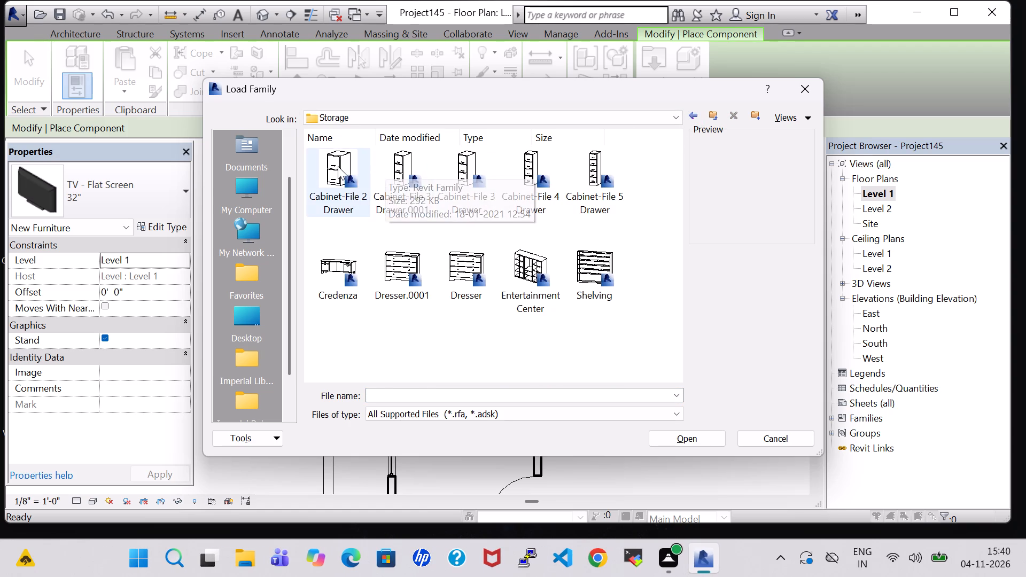
click(338, 166)
click(652, 436)
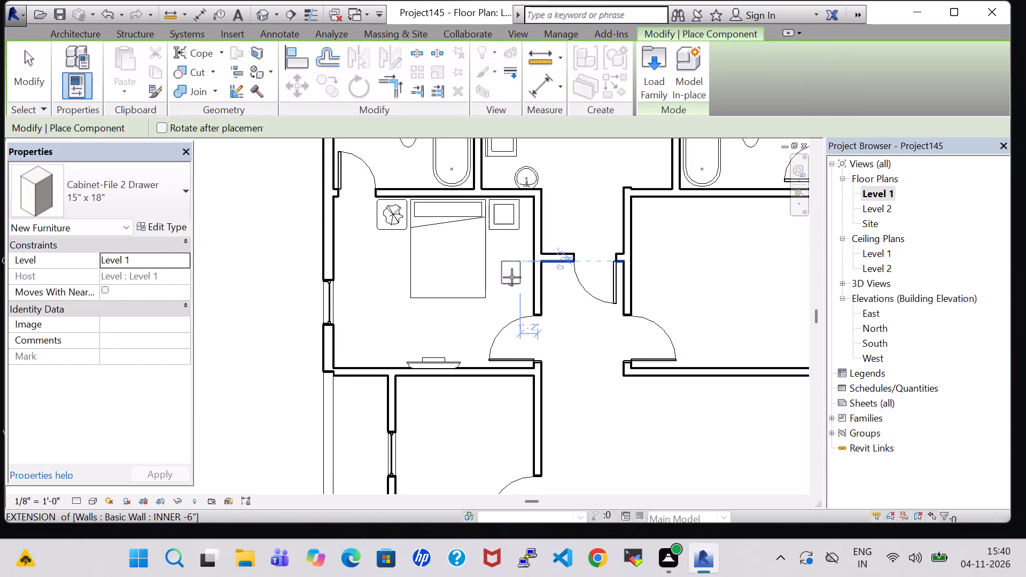
Place a 15" x 18" two-drawer file cabinet with its back against the bedroom's east wall, just north of the door.
key(space)
key(space)
key(space)
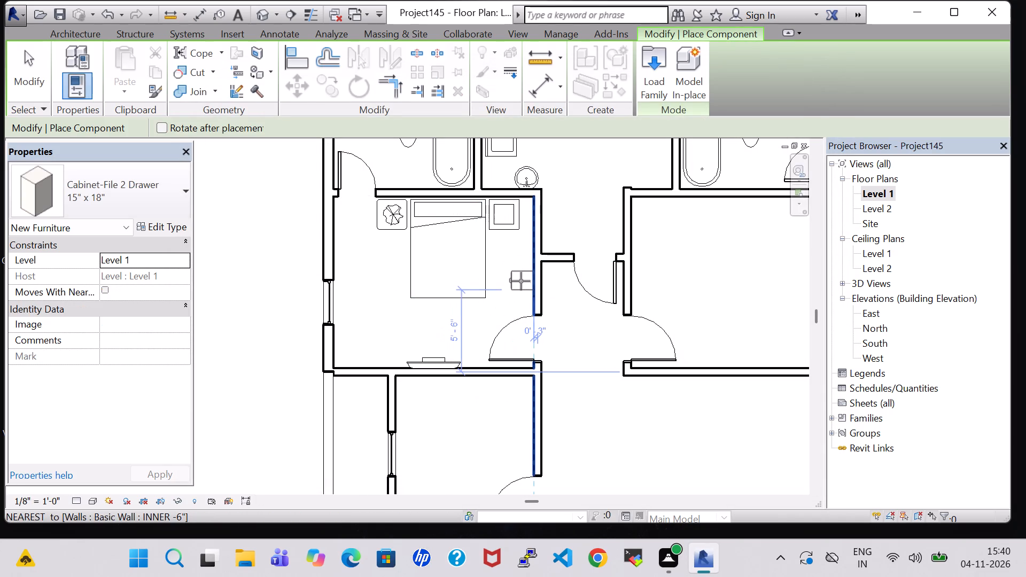
click(520, 285)
key(Escape)
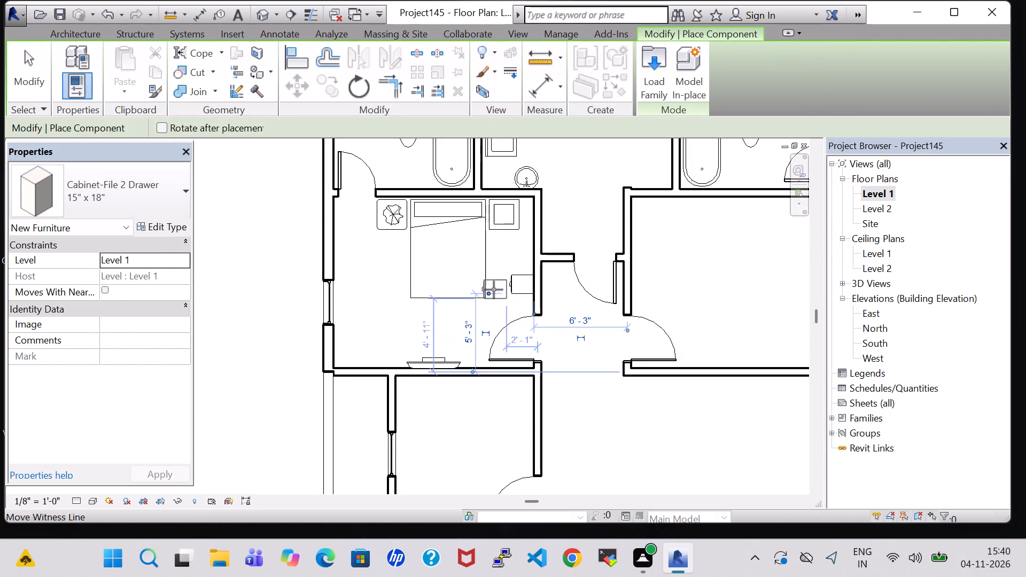
key(Escape)
Create a mirror similar to the bathroom's 24" x 48" Mirror-Ellipse and place it on the bedroom's east wall behind the file cabinet.
middle_drag(481, 229, 488, 282)
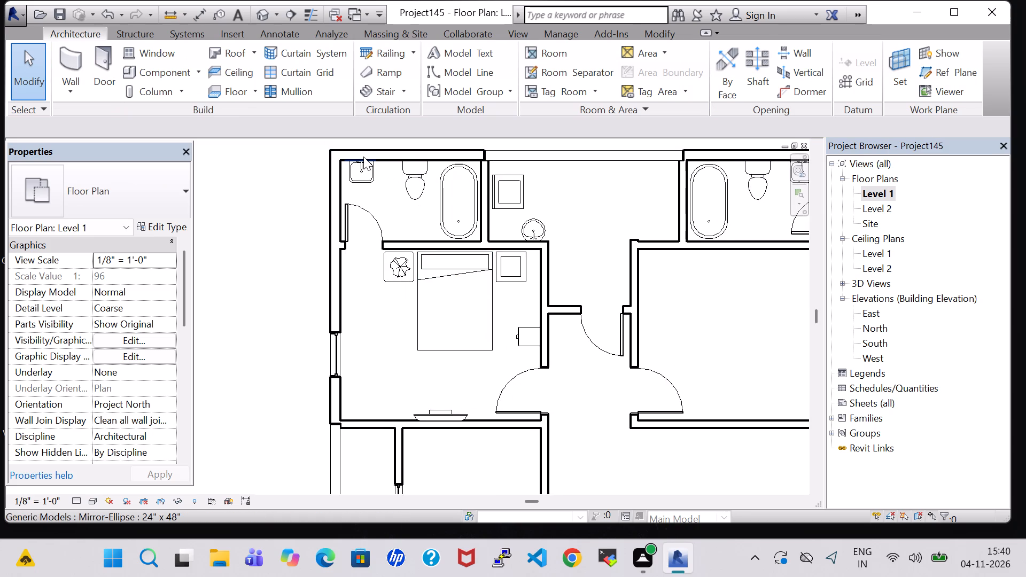
click(364, 158)
right_click(364, 166)
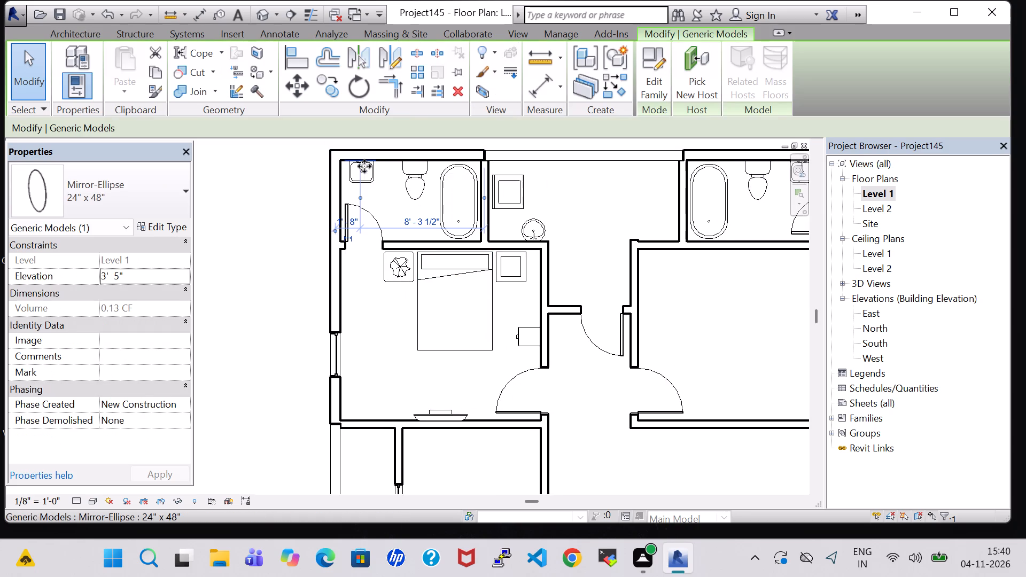
click(460, 283)
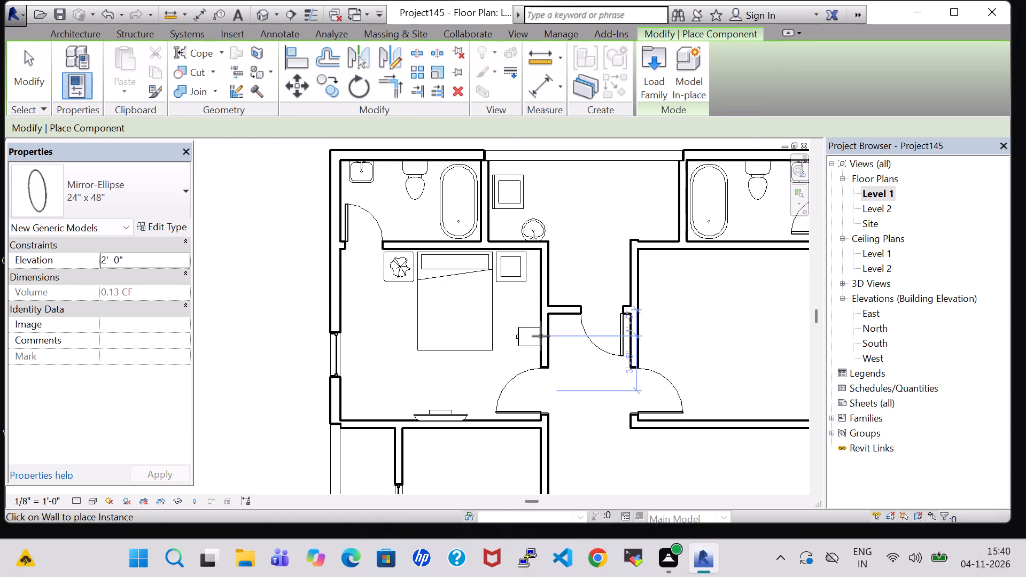
scroll(541, 336, up, 9)
click(541, 340)
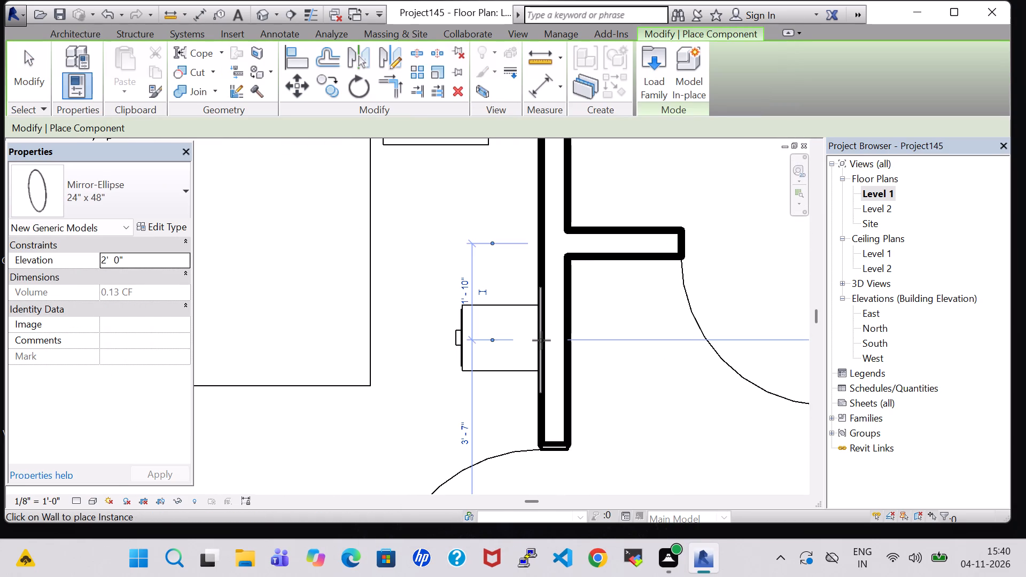
key(Escape)
key(Escape)
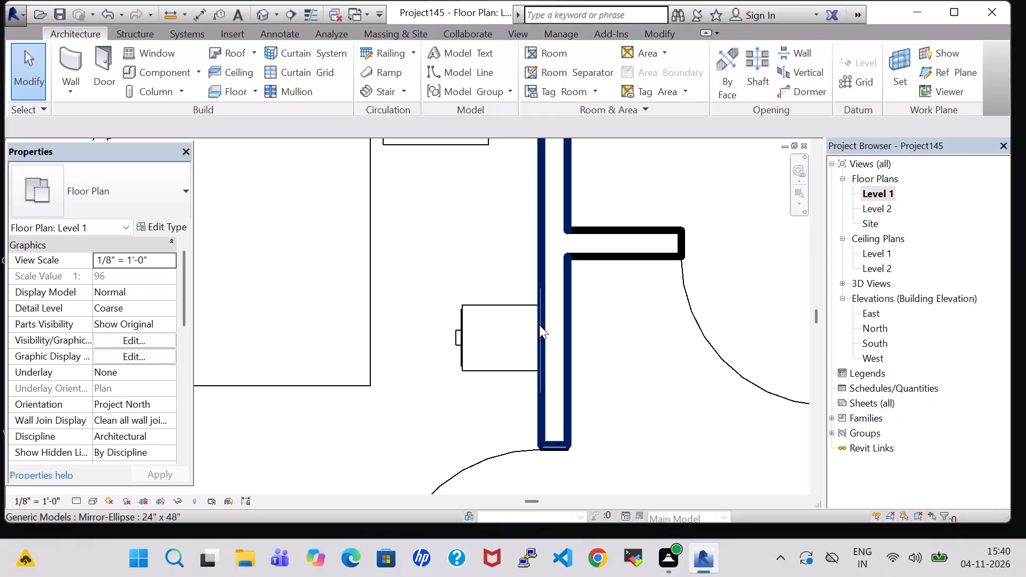
Set the elevation of the bedroom's elliptical mirror behind the file cabinet to 3' 0".
click(539, 325)
click(503, 261)
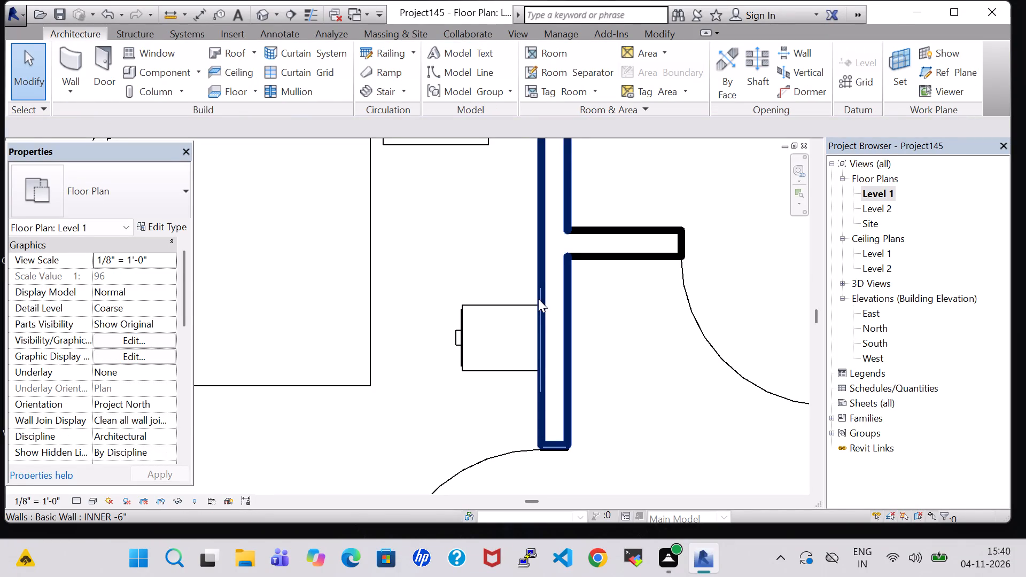
click(541, 300)
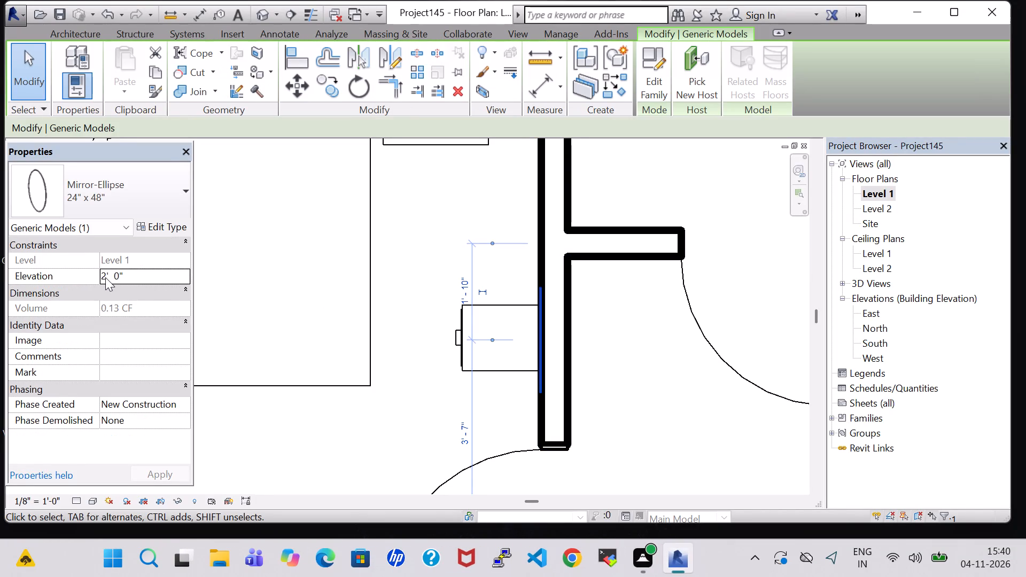
click(105, 277)
click(105, 277)
key(BackSpace)
key(3)
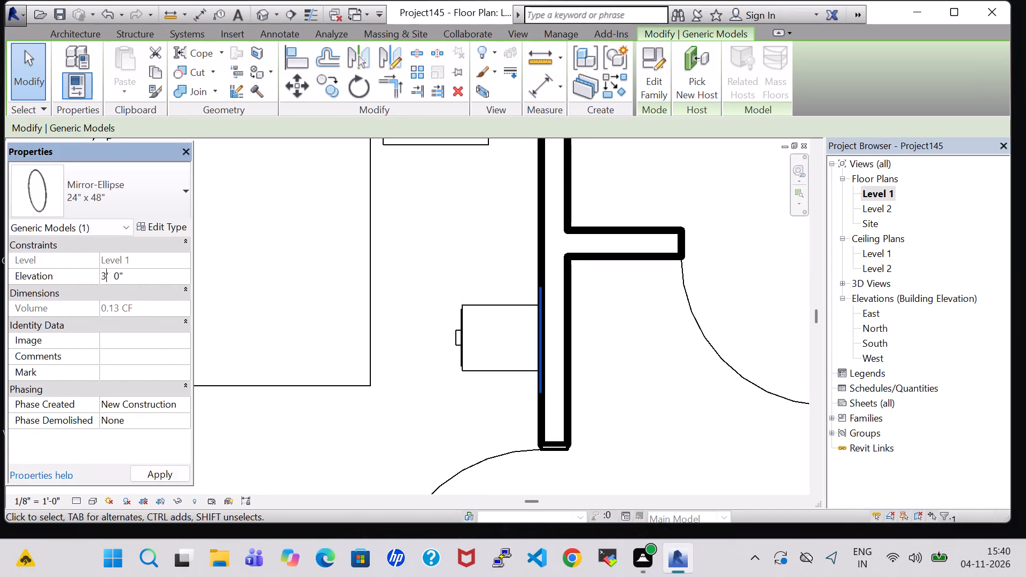
click(172, 473)
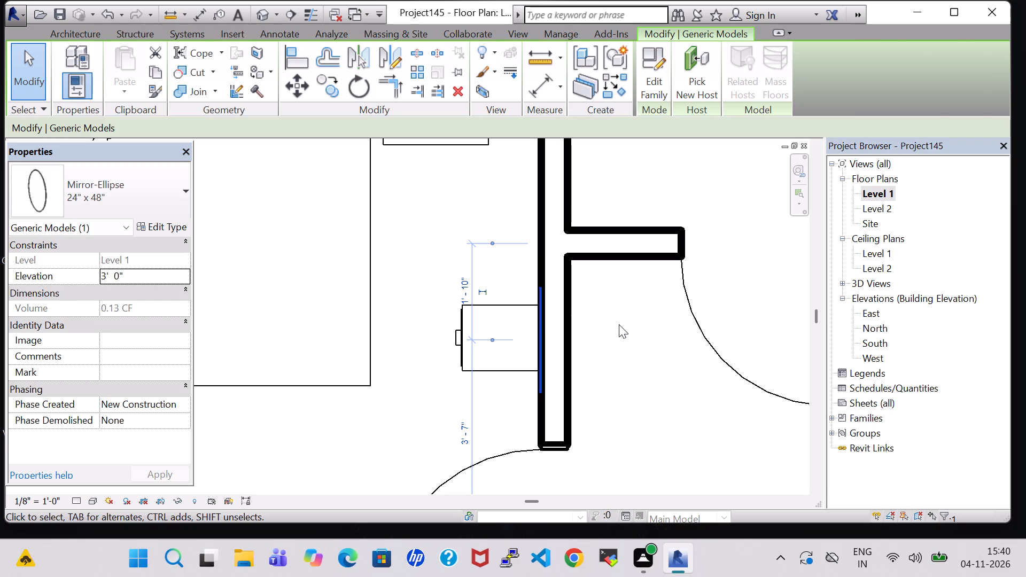
click(619, 324)
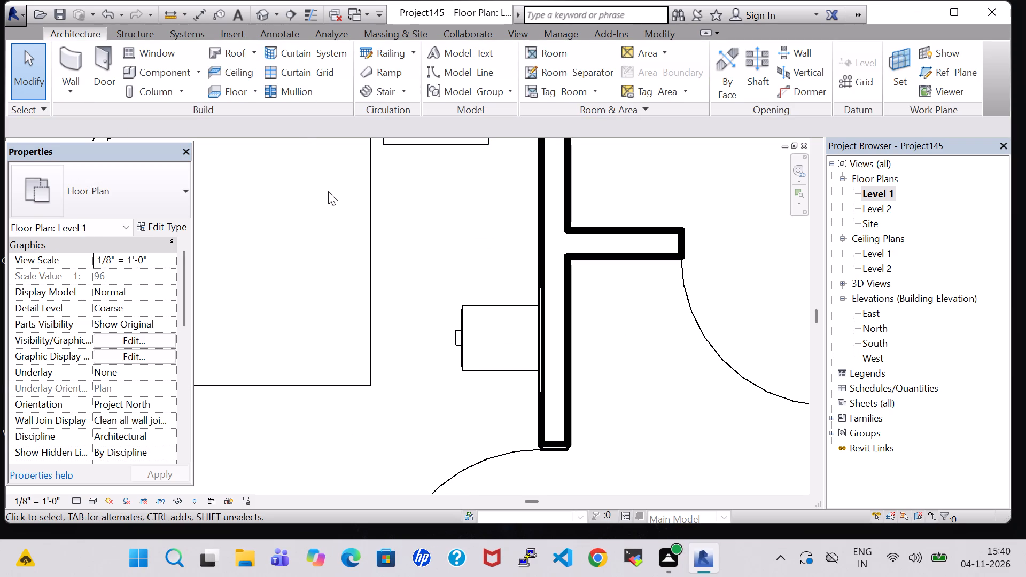
Examine the bedroom's mirror and file cabinet in the 3D view.
click(259, 17)
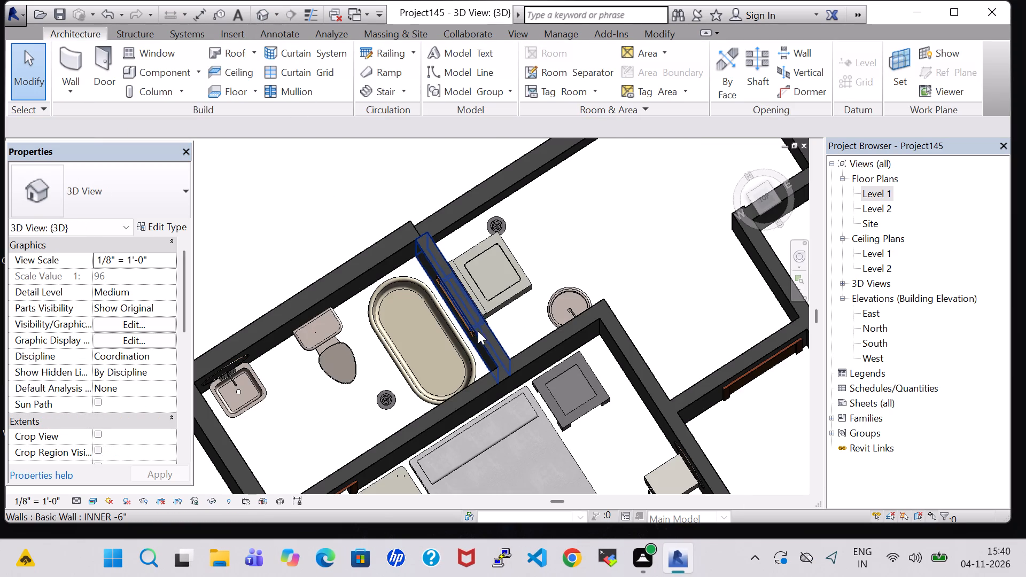
scroll(474, 352, down, 4)
middle_drag(601, 399, 543, 278)
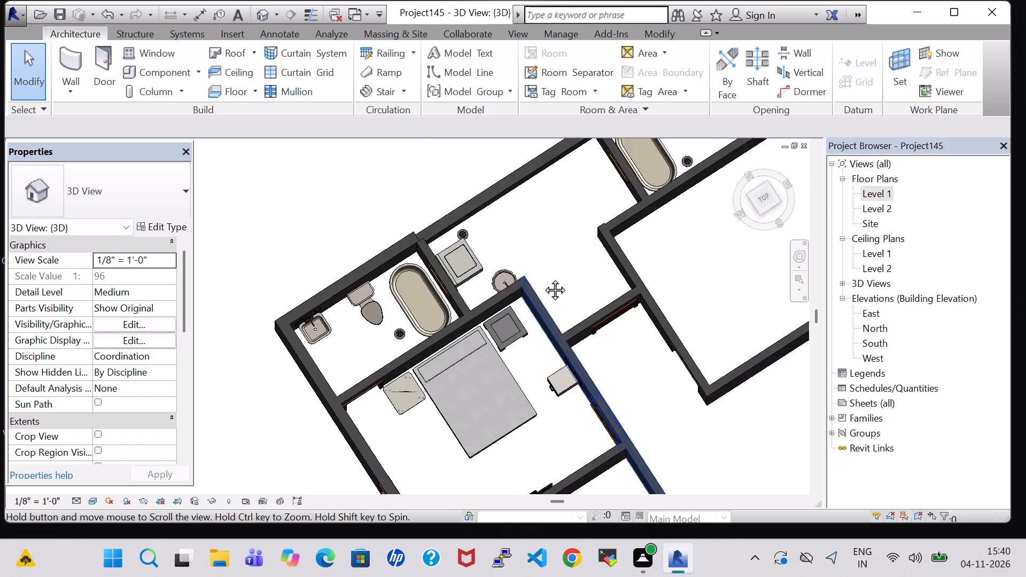
middle_drag(543, 278, 489, 185)
shift+middle_drag(452, 315, 441, 252)
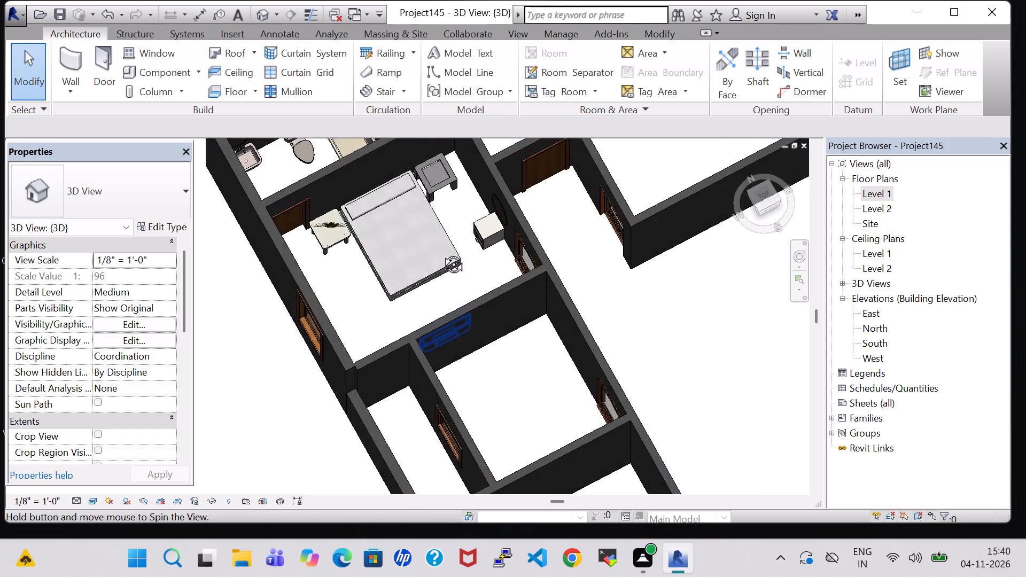
shift+middle_drag(441, 252, 433, 207)
shift+scroll(434, 218, up, 1)
middle_drag(446, 216, 441, 264)
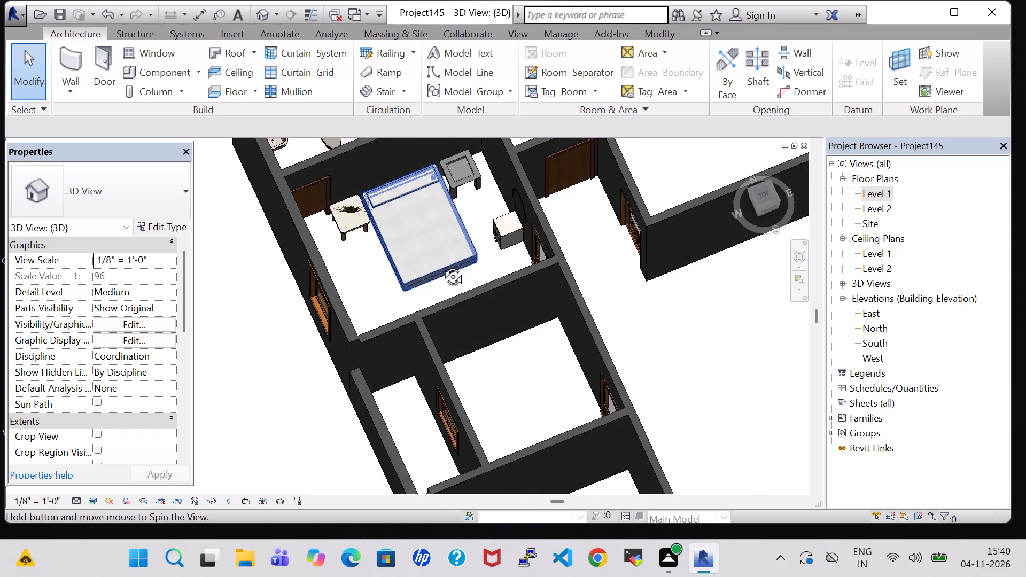
middle_drag(441, 264, 435, 279)
middle_drag(454, 254, 517, 222)
scroll(459, 287, up, 4)
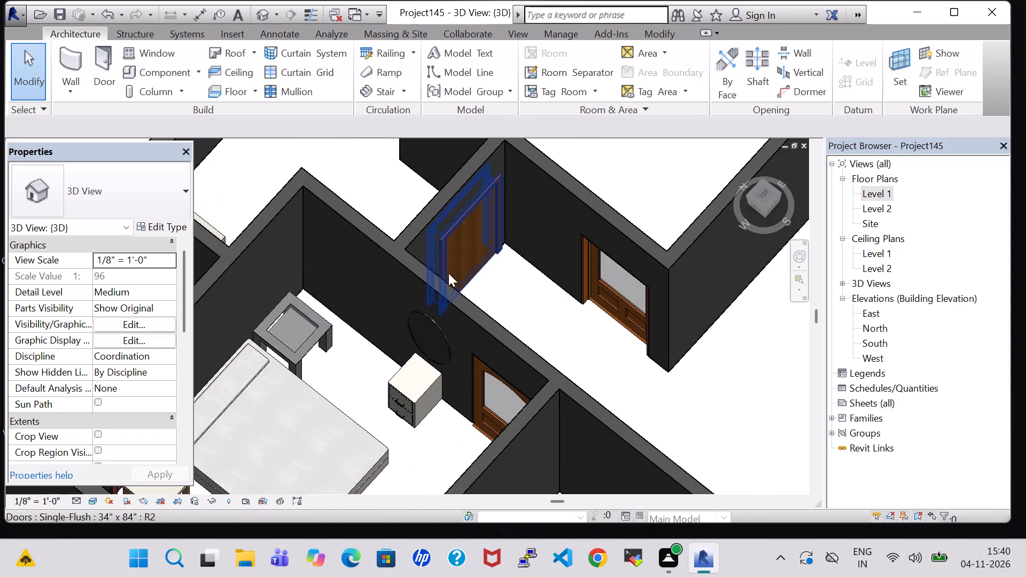
shift+middle_drag(452, 314, 480, 272)
Create a dresser similar to the existing 48" x 72" x 24" one, rotated against the west wall in the furnished bedroom's southwest corner.
double_click(884, 200)
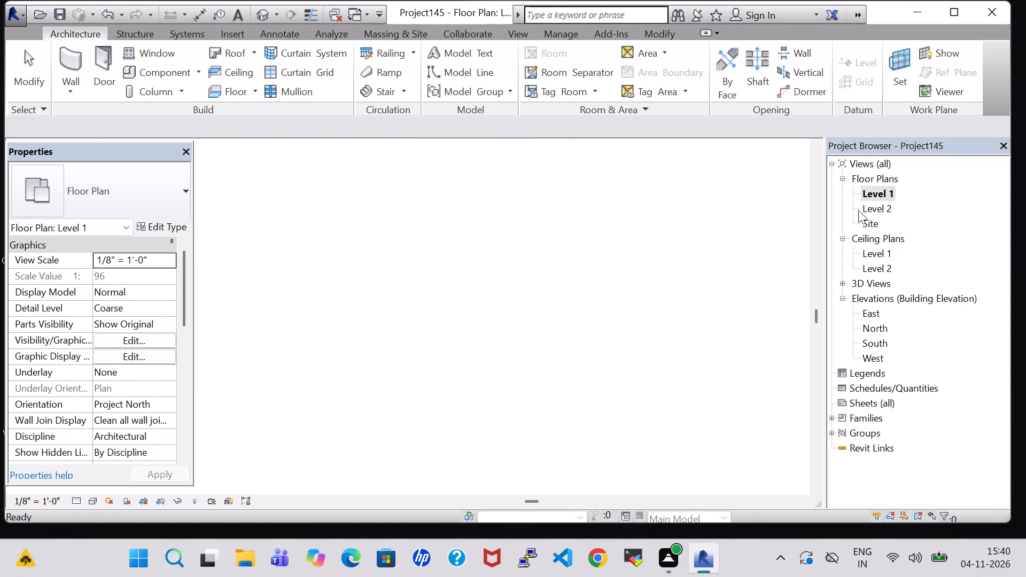
scroll(476, 407, down, 9)
middle_drag(458, 347, 519, 294)
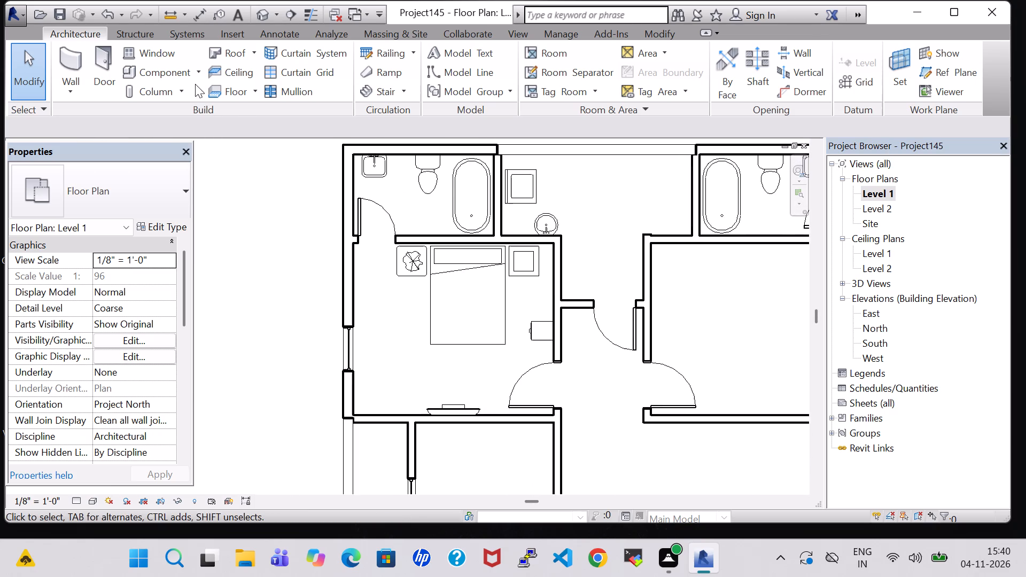
scroll(510, 215, down, 3)
middle_drag(508, 217, 296, 240)
click(573, 217)
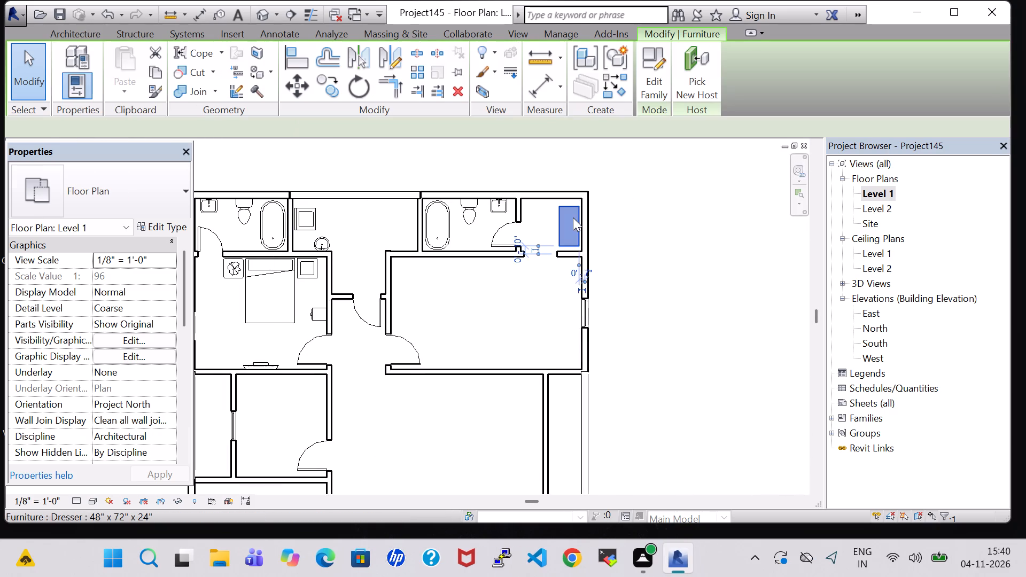
right_click(573, 217)
click(639, 287)
middle_drag(305, 322, 588, 363)
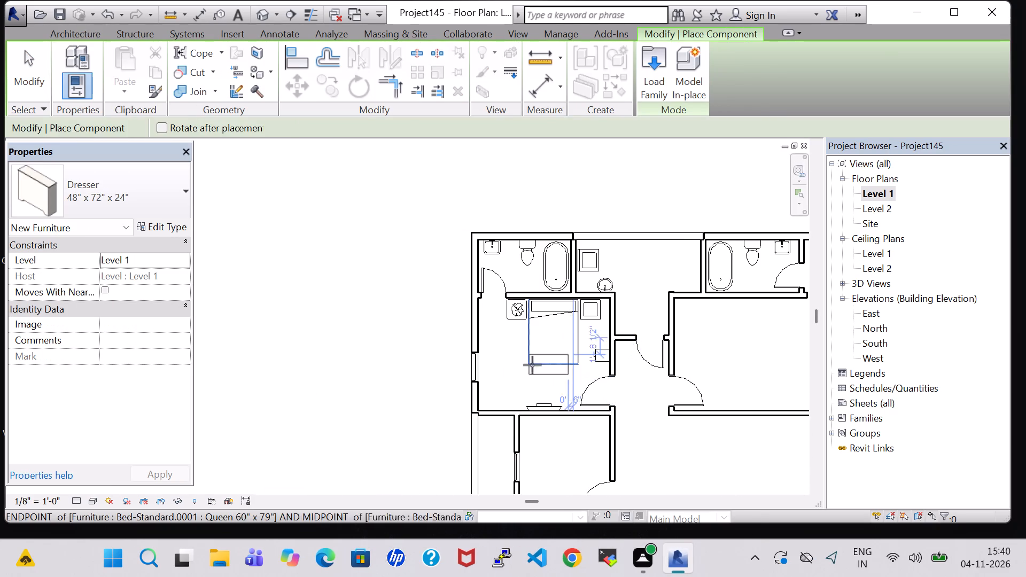
scroll(515, 391, up, 6)
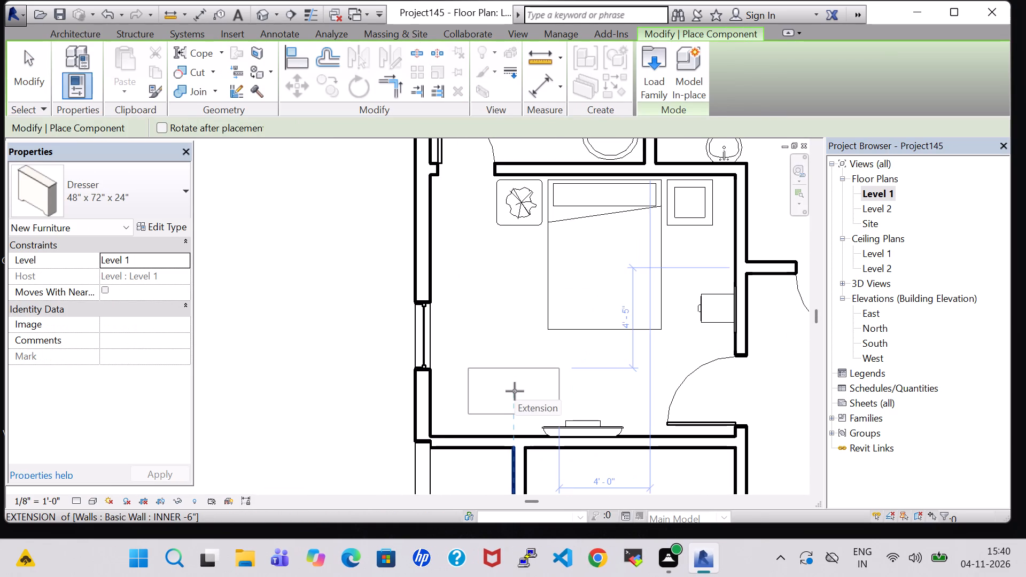
key(space)
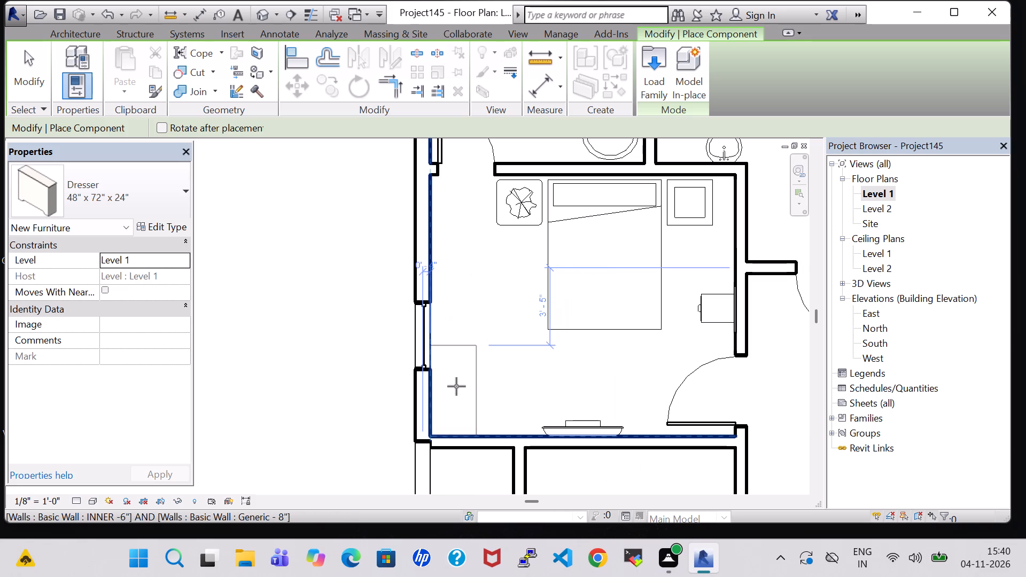
click(456, 386)
key(Escape)
key(Escape)
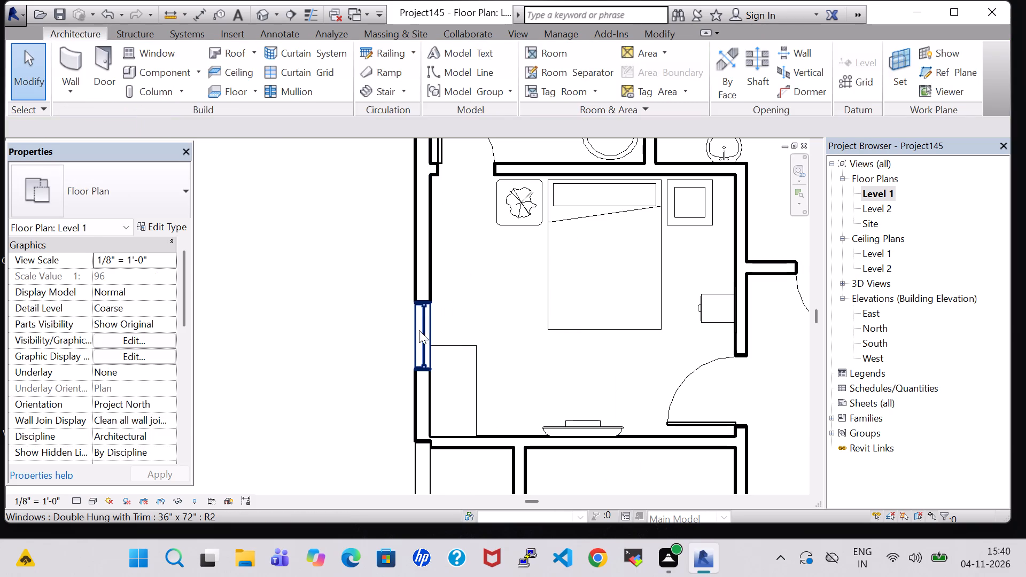
Nudge the bedroom's west-wall window north, clear of the dresser, to about 5' 6" from the north wall.
click(419, 330)
key(Up)
key(Up)
key(Up)
key(Up)
key(Up)
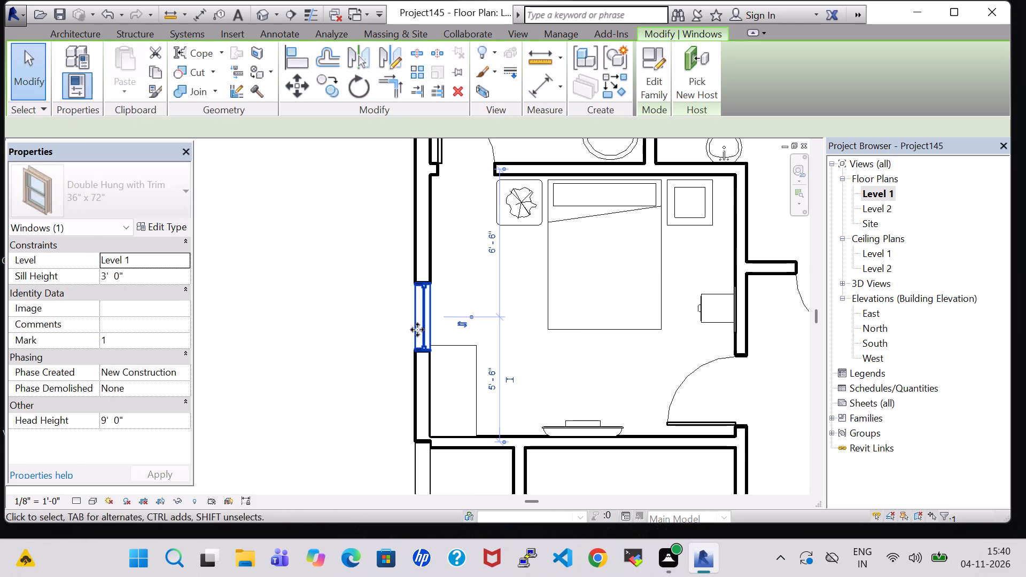
key(Up)
key(Up)
key(Up)
key(Up)
key(Up)
key(Up)
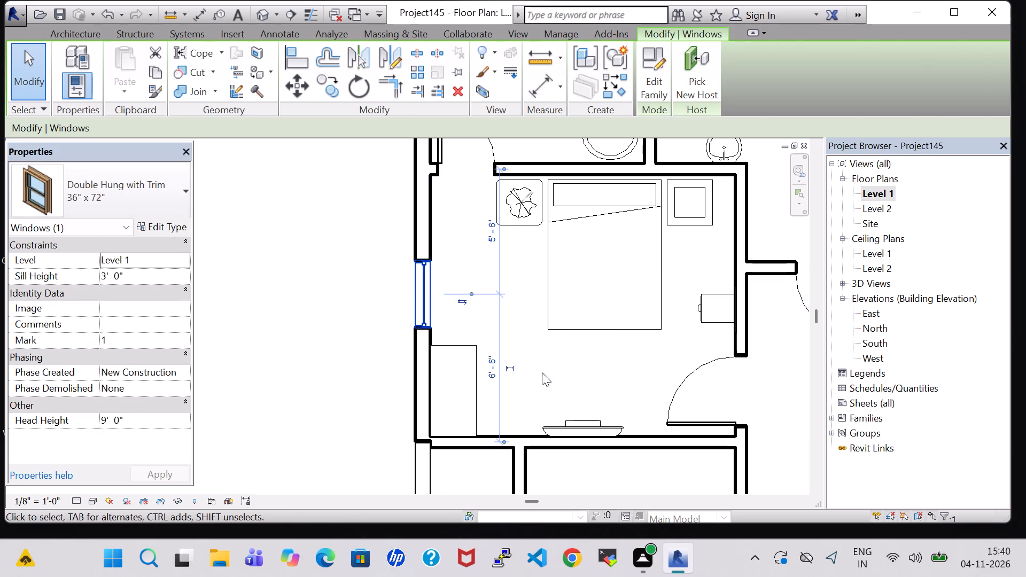
click(548, 376)
Nudge the bedroom dresser slightly east and north, away from the corner walls.
click(471, 348)
key(Right)
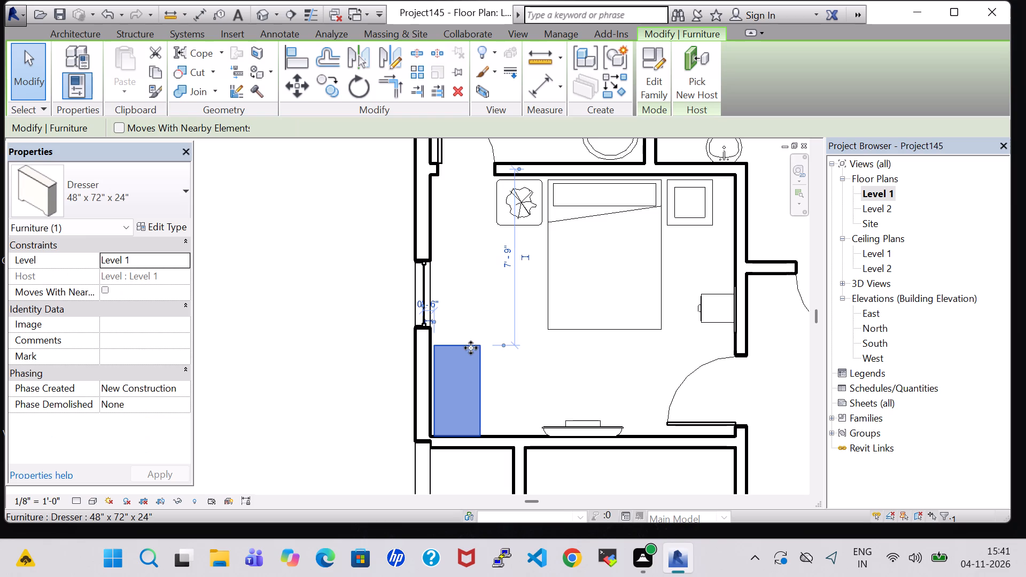
key(Up)
click(522, 377)
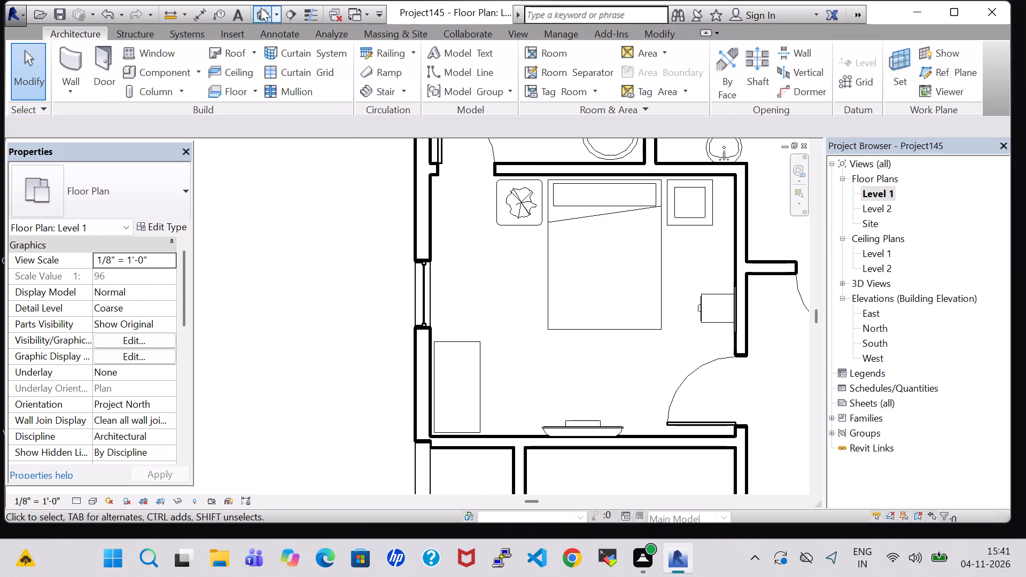
Examine the bedroom's dresser, window and TV arrangement in the 3D view.
click(261, 8)
scroll(413, 241, down, 5)
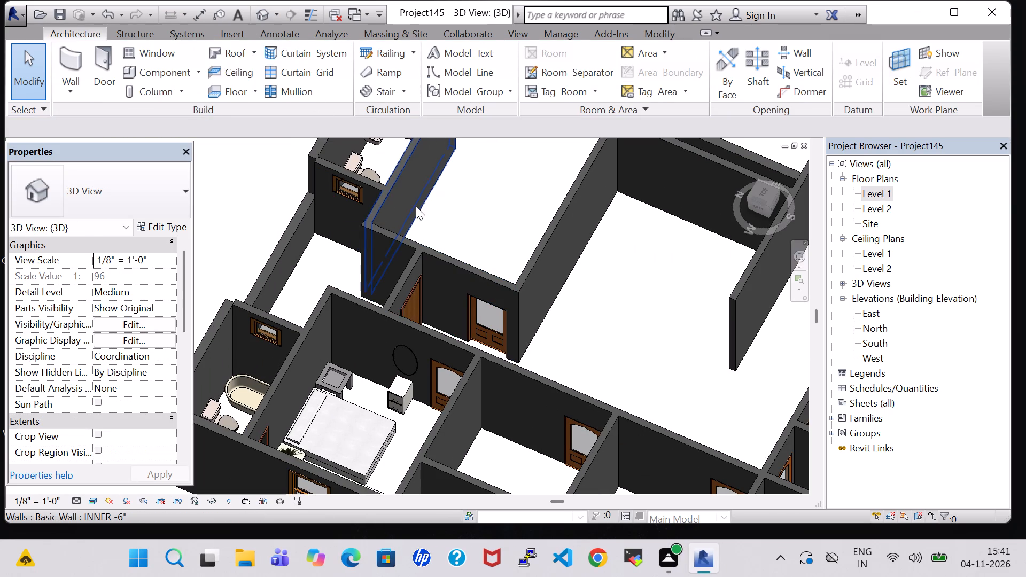
shift+middle_drag(407, 362, 395, 414)
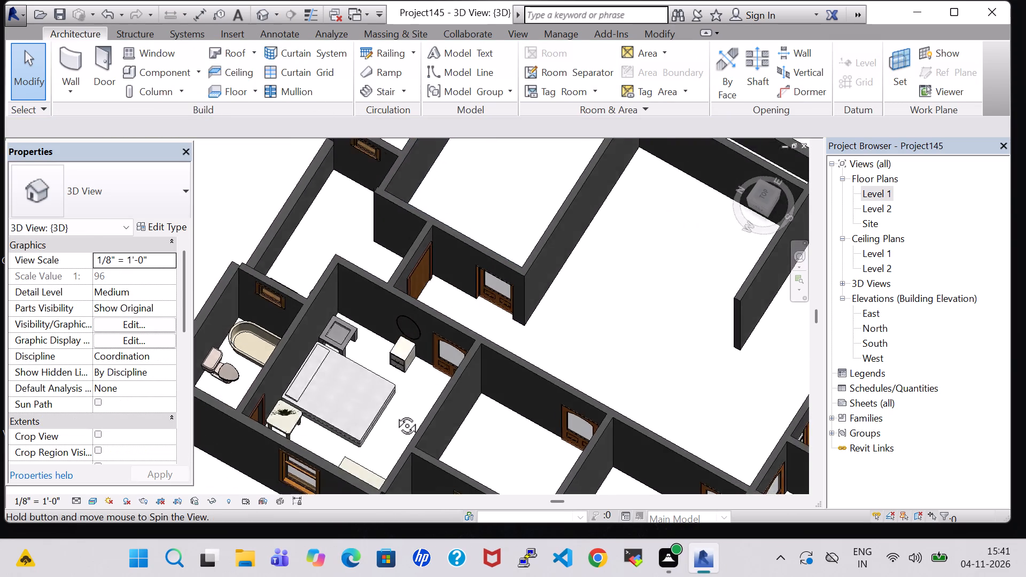
shift+middle_drag(395, 414, 372, 465)
scroll(382, 376, up, 6)
shift+middle_drag(372, 357, 361, 400)
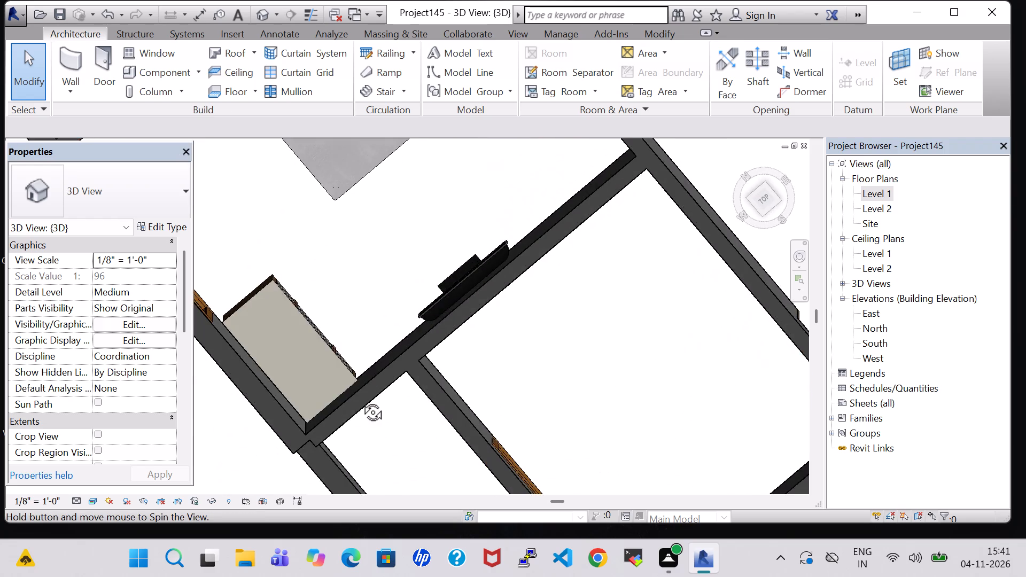
shift+middle_drag(361, 400, 357, 401)
middle_drag(357, 325, 338, 383)
shift+scroll(338, 383, up, 1)
middle_drag(358, 268, 354, 342)
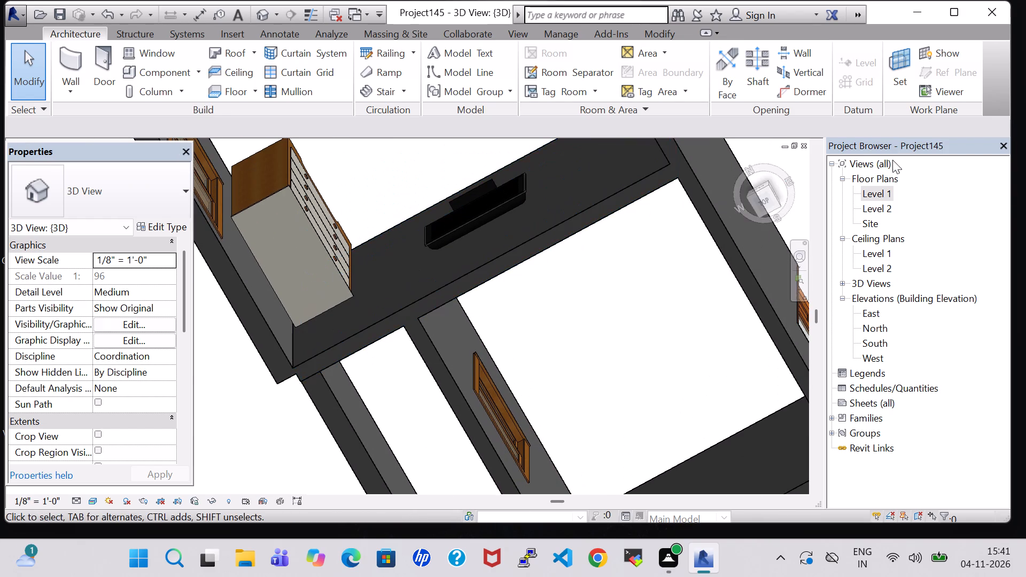
Nudge the bedroom's 42" flat-screen TV slightly east along the south wall on the Level 1 plan.
double_click(879, 198)
scroll(573, 310, down, 4)
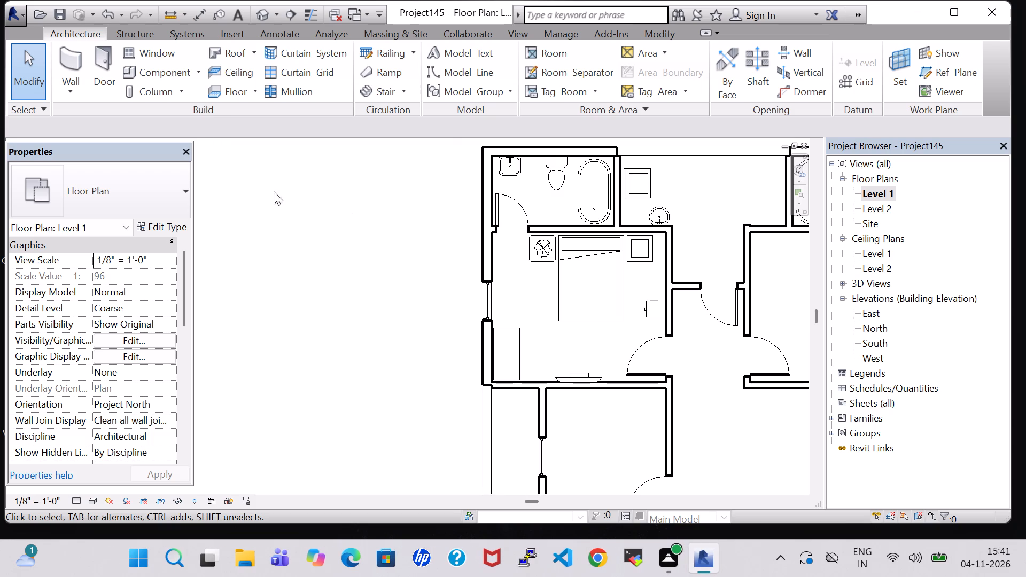
click(577, 375)
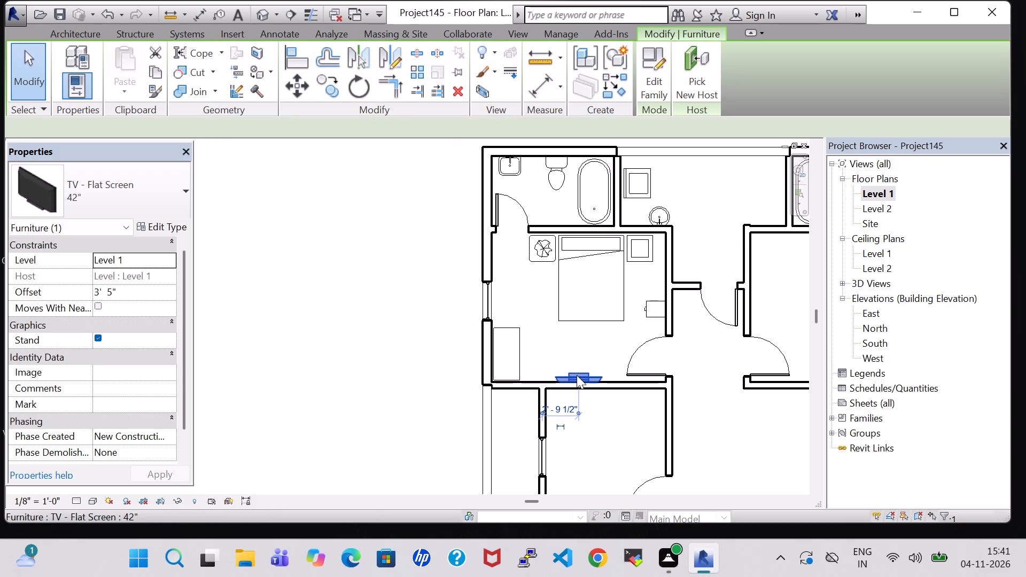
key(Right)
key(Right)
click(519, 299)
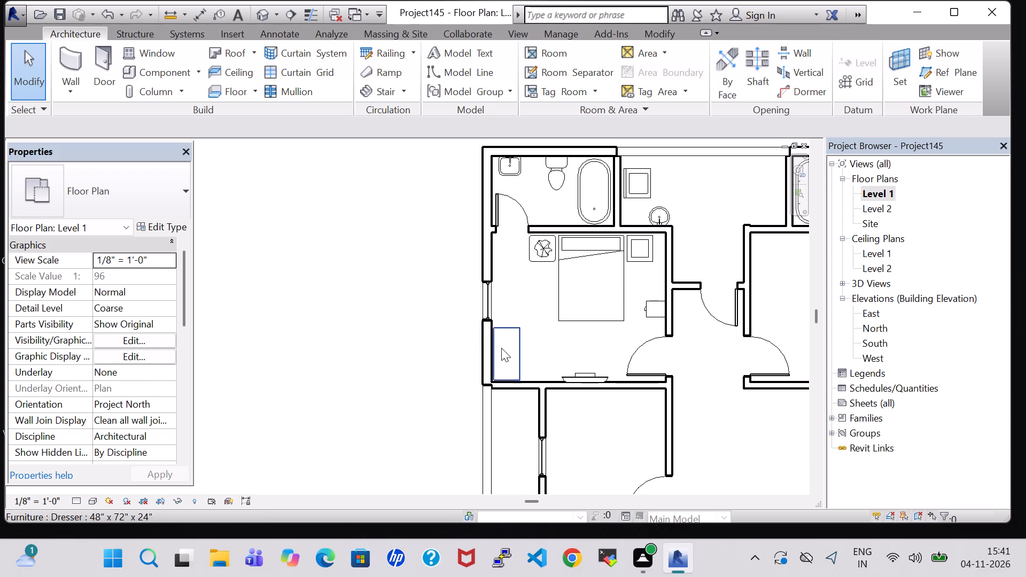
Load the Chair-Corbu family from the Furniture library's Seating folder.
click(184, 71)
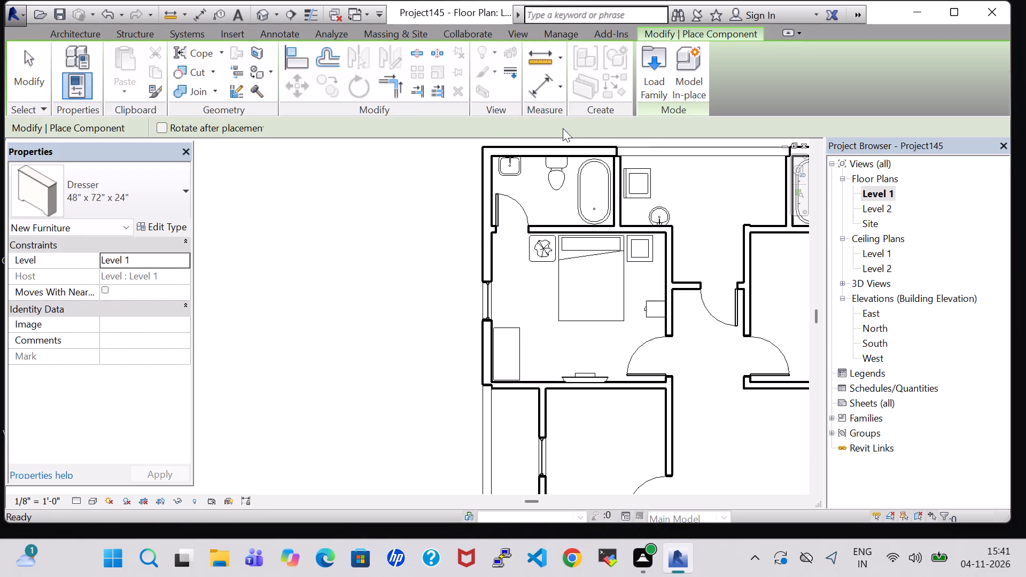
click(644, 92)
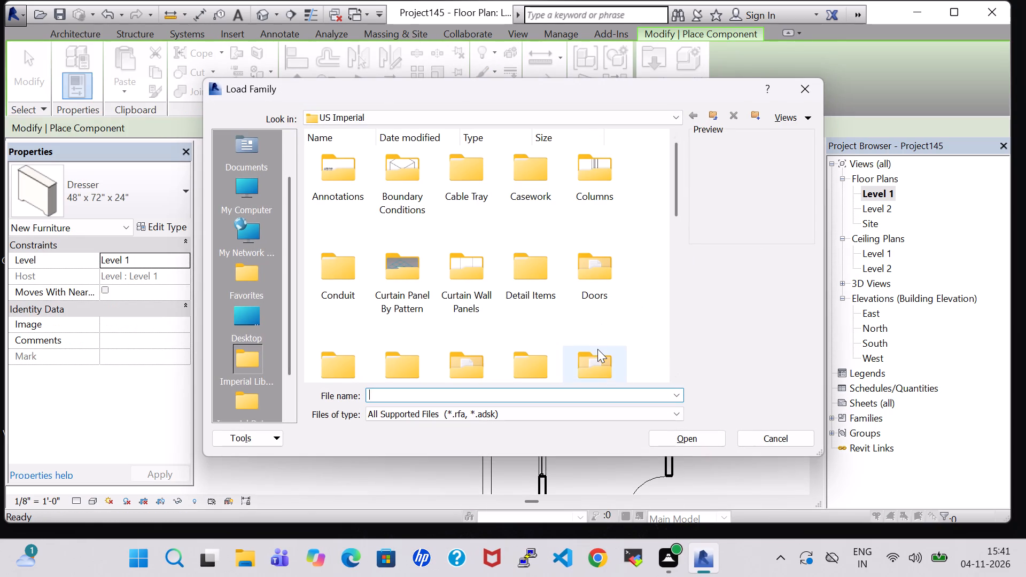
double_click(597, 349)
double_click(384, 175)
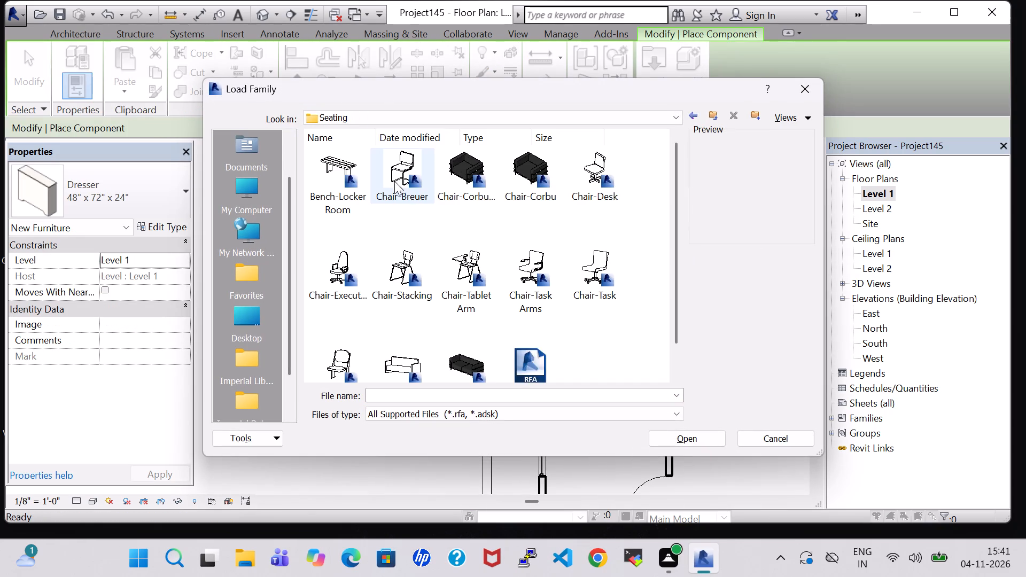
click(518, 170)
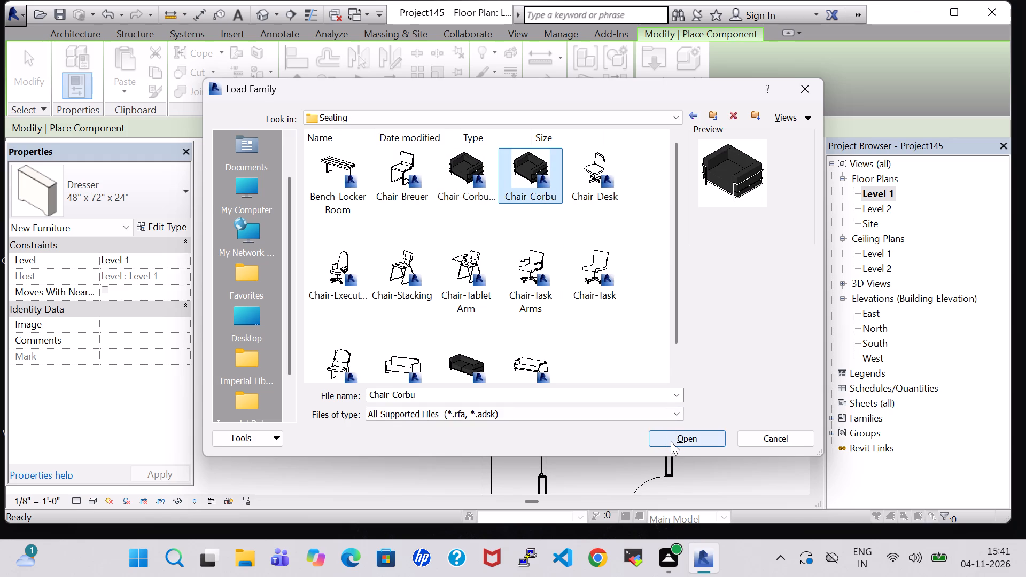
click(671, 441)
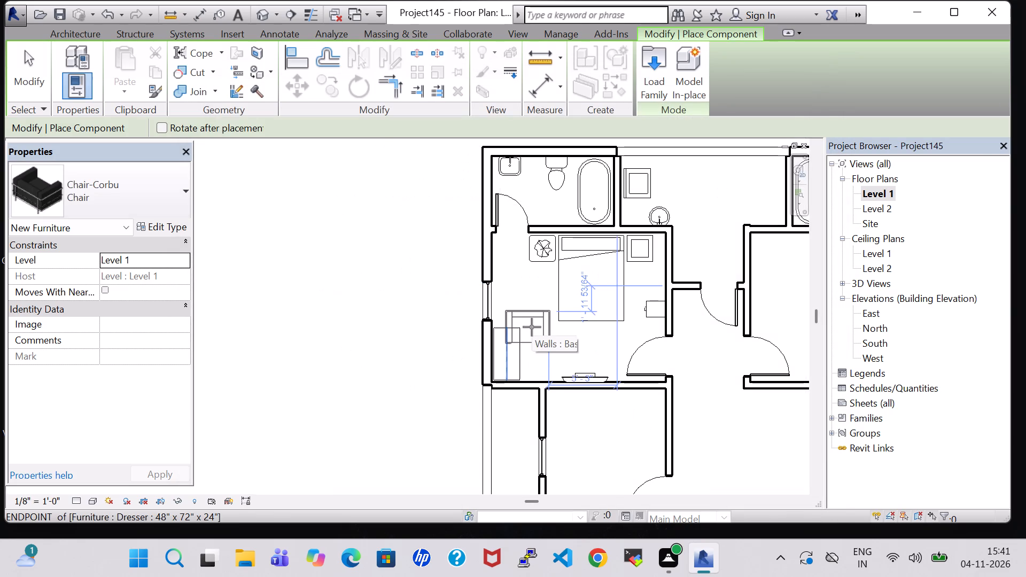
Place a Chair-Corbu chair facing east at the bedroom's west window, just north of the dresser.
key(space)
scroll(511, 297, up, 3)
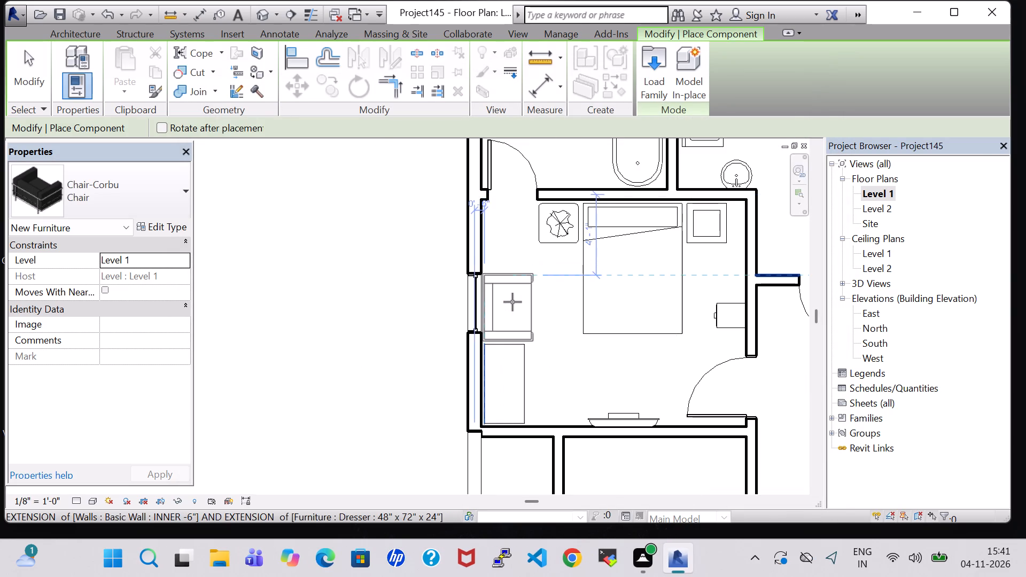
click(512, 302)
key(Escape)
key(Escape)
Nudge the Chair-Corbu chair at the bedroom's west window slightly north.
click(502, 279)
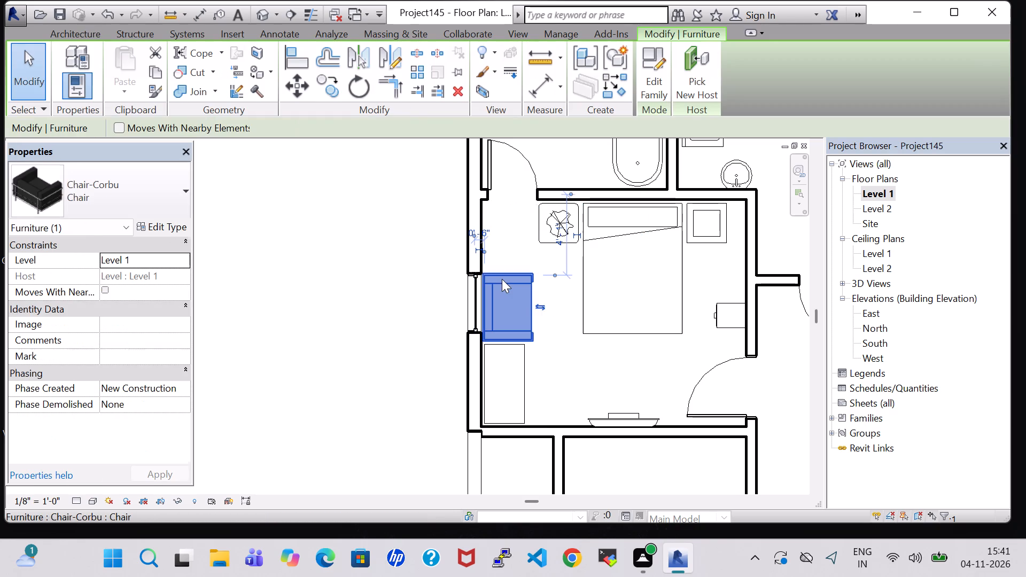
key(Right)
key(Up)
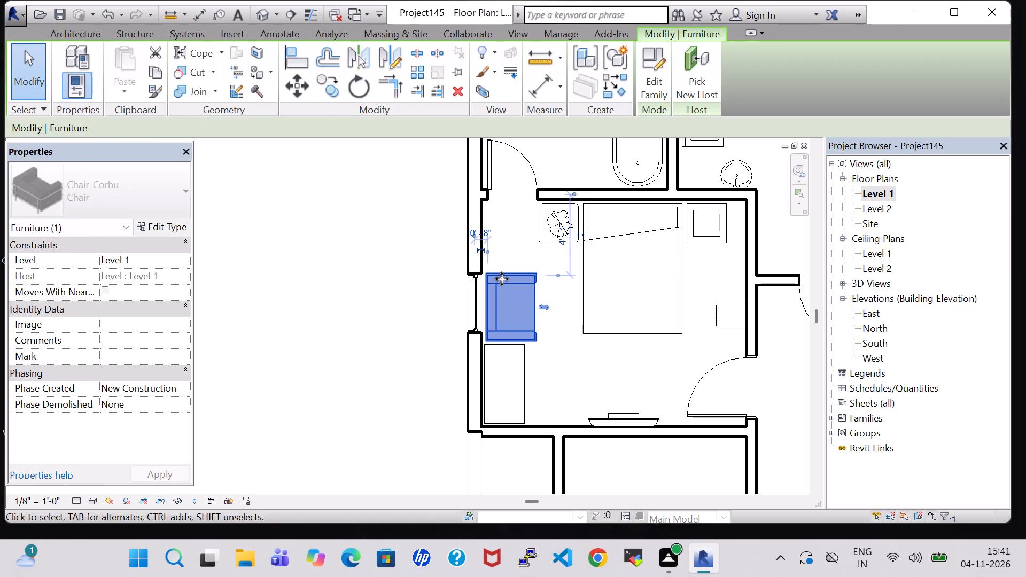
key(Left)
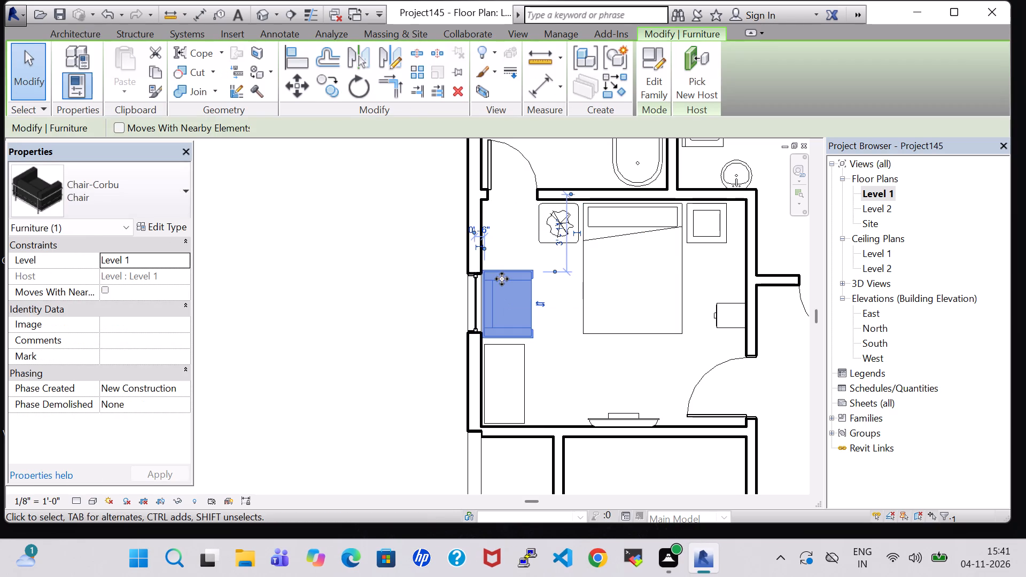
key(Up)
click(588, 363)
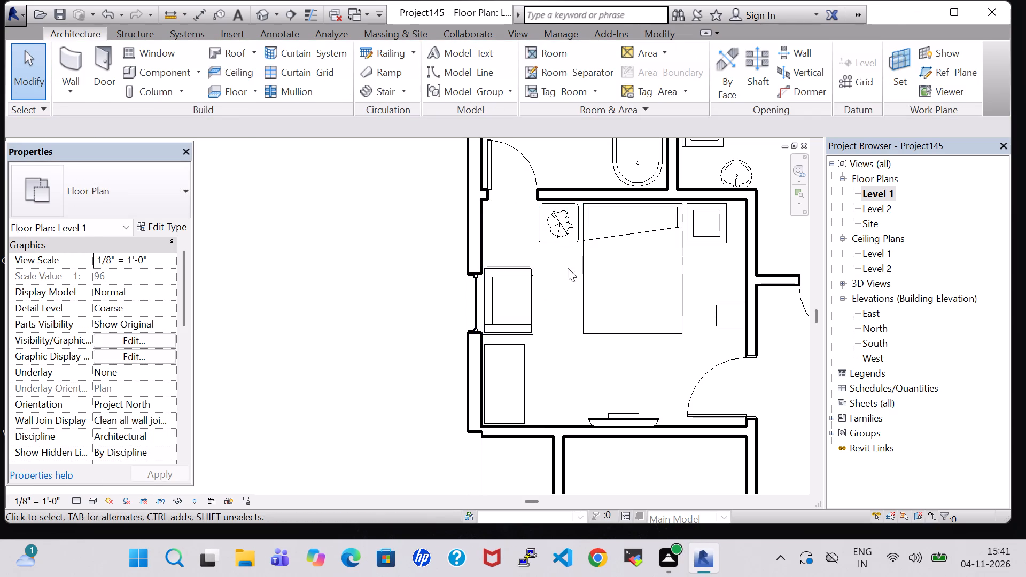
Nudge the bedroom's west end table, the queen bed and the plant on the end table slightly east.
click(562, 247)
key(Right)
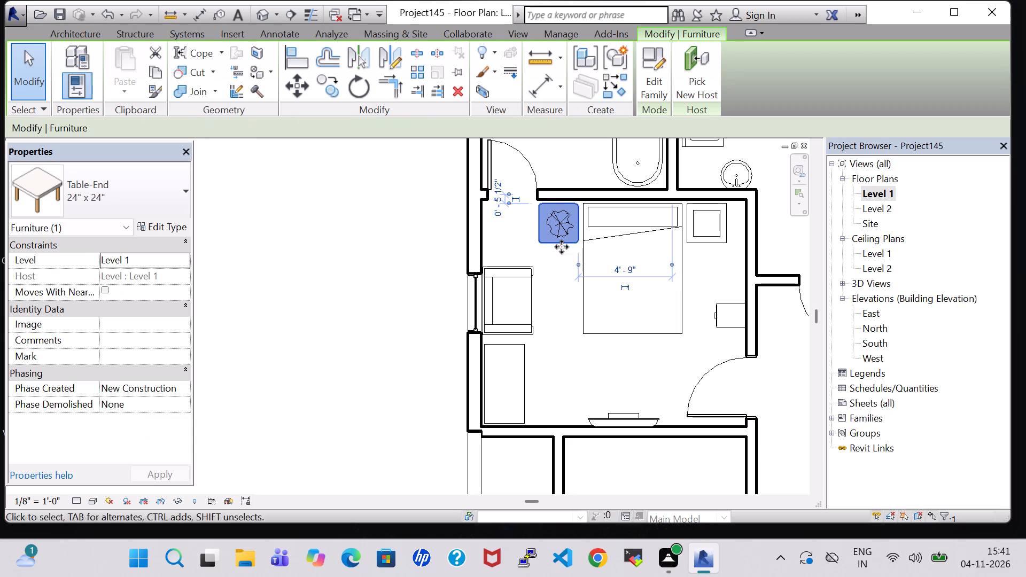
click(613, 255)
key(Right)
click(638, 270)
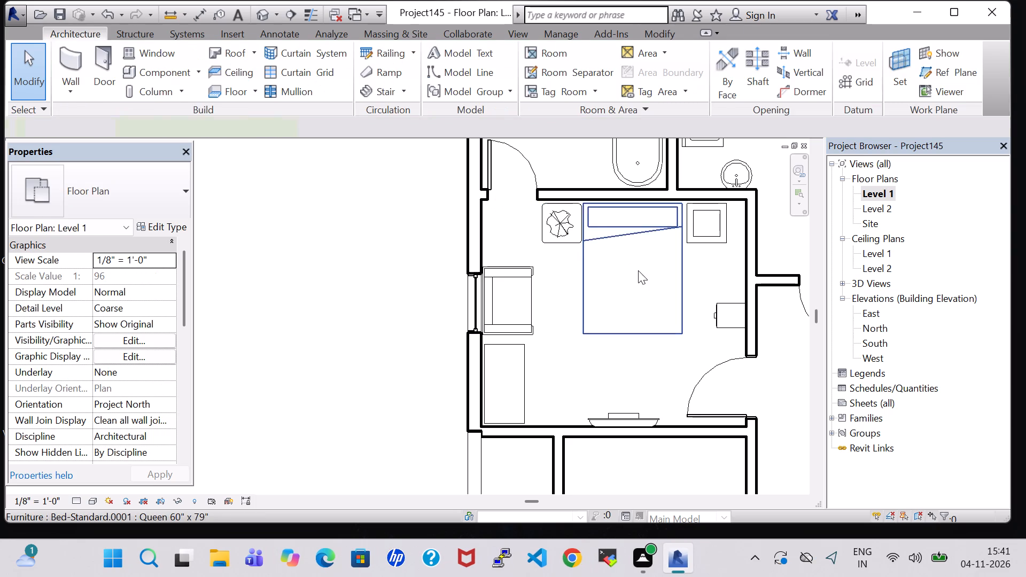
key(Right)
click(576, 285)
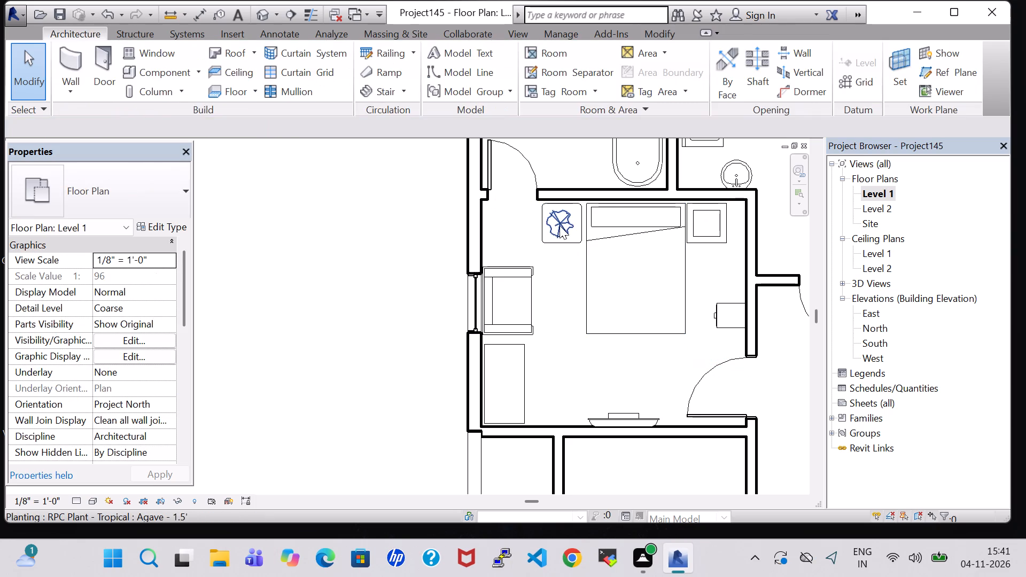
click(559, 225)
key(Right)
click(579, 299)
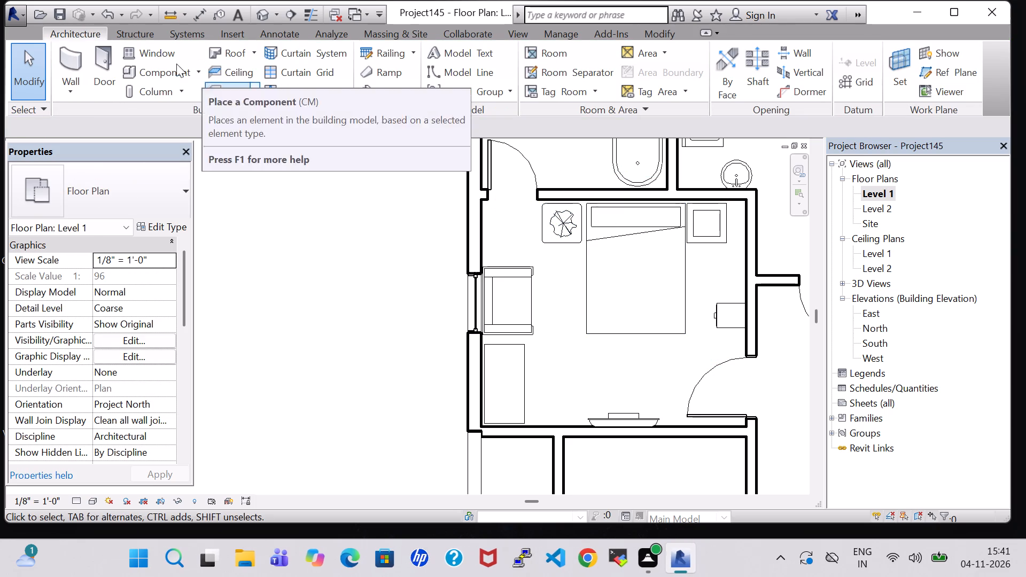
Load the RPC Female family from the Entourage folder.
click(170, 72)
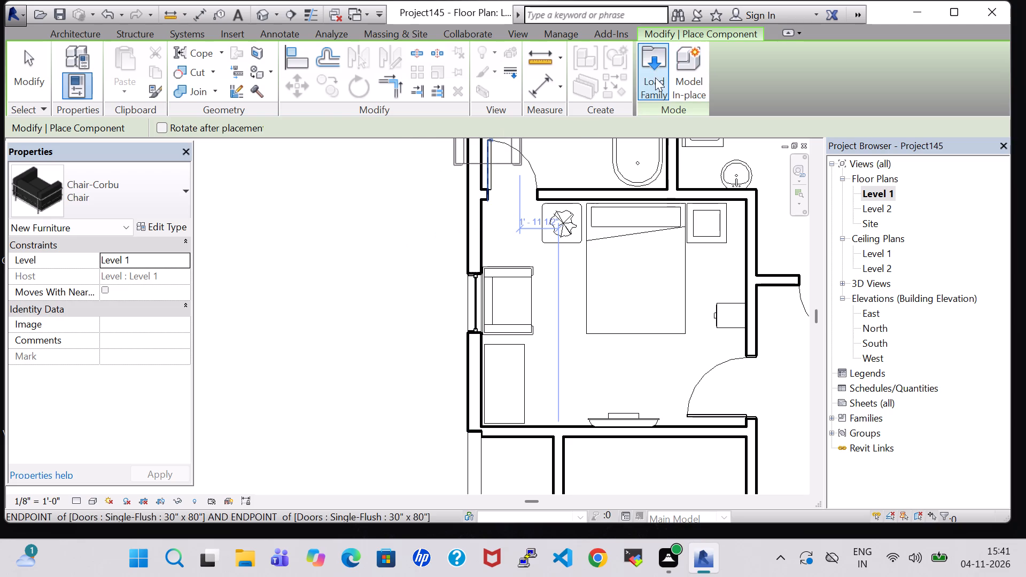
click(654, 77)
double_click(474, 356)
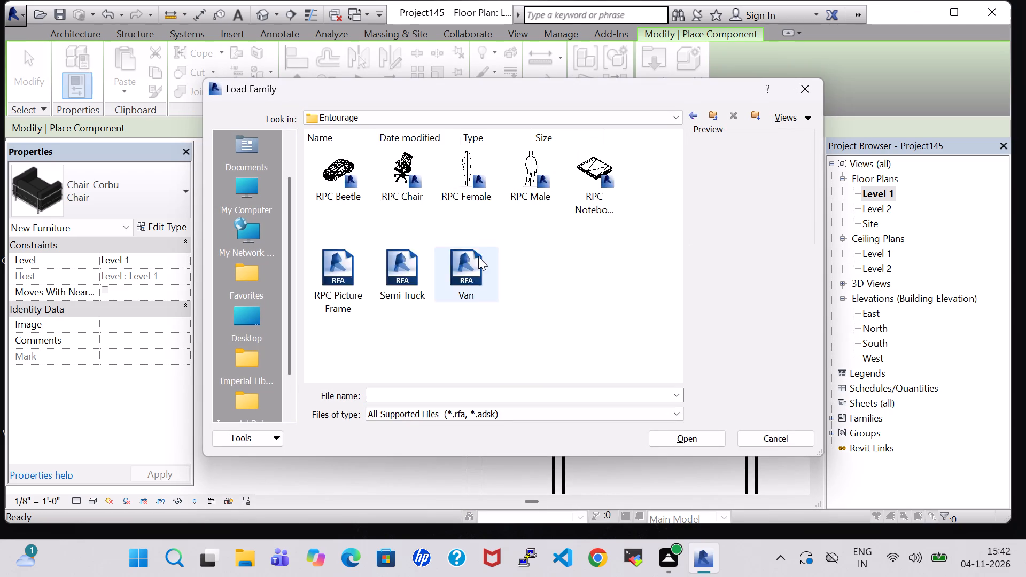
click(475, 174)
click(703, 436)
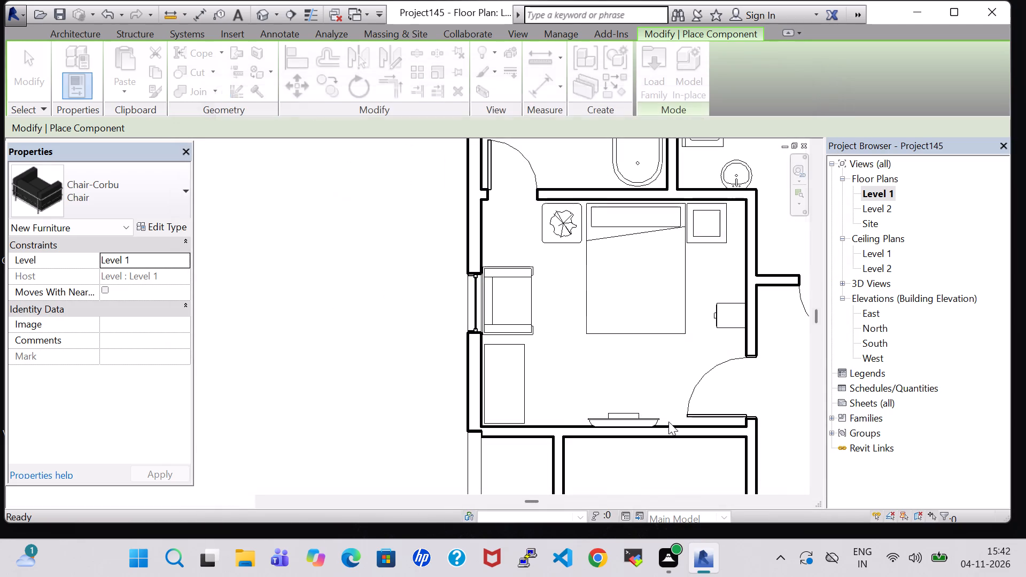
Place the RPC Female Cynthia figure at the Chair-Corbu chair by the west window, rotated to face east.
key(space)
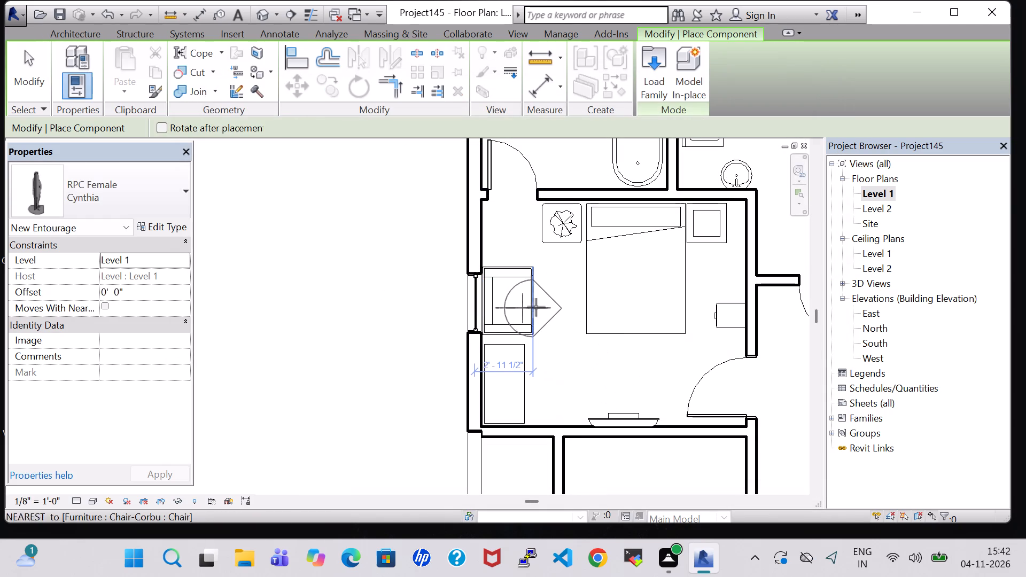
click(536, 307)
key(Escape)
key(Escape)
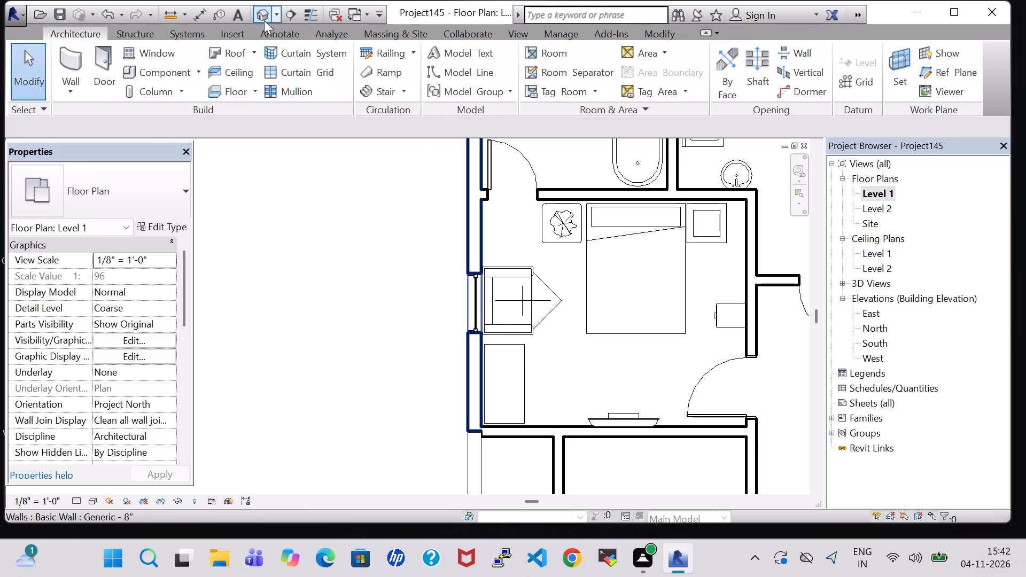
In the 3D view, set the Chair-Corbu type's cushion material to Oak Flooring.
click(264, 20)
scroll(579, 299, down, 5)
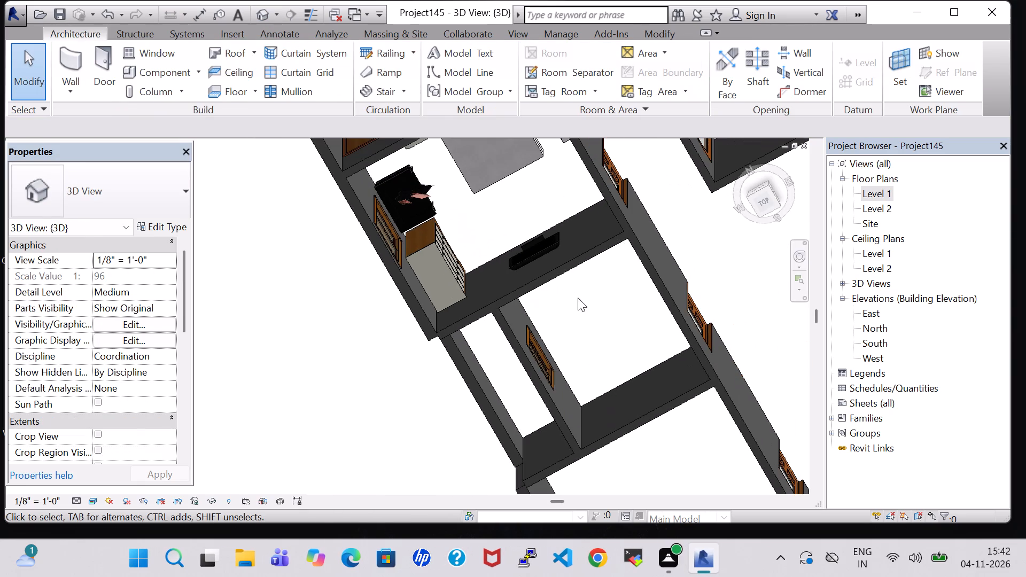
middle_drag(517, 220, 484, 140)
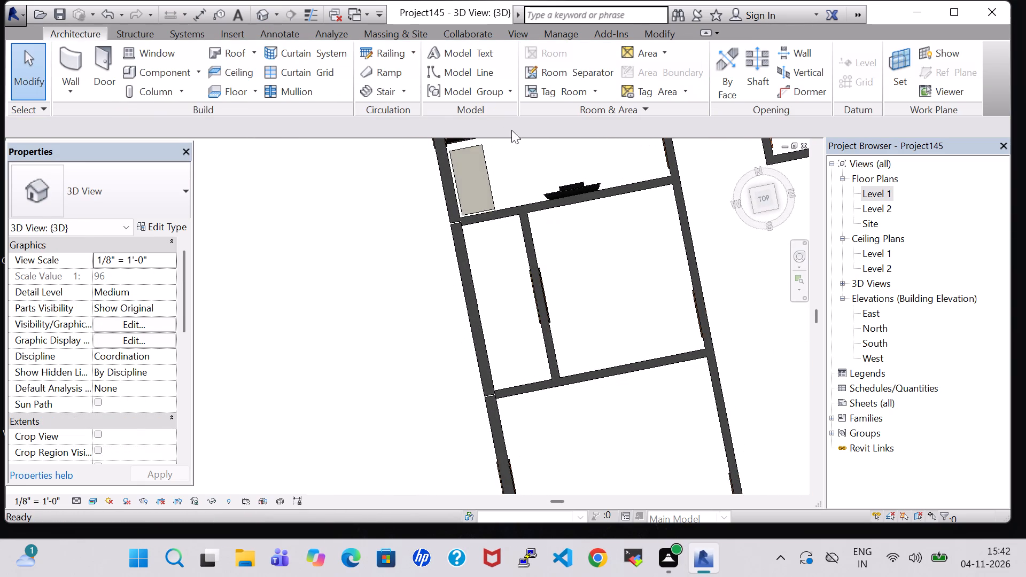
middle_drag(512, 131, 485, 344)
scroll(585, 266, up, 1)
middle_drag(585, 266, 568, 465)
middle_drag(516, 350, 484, 287)
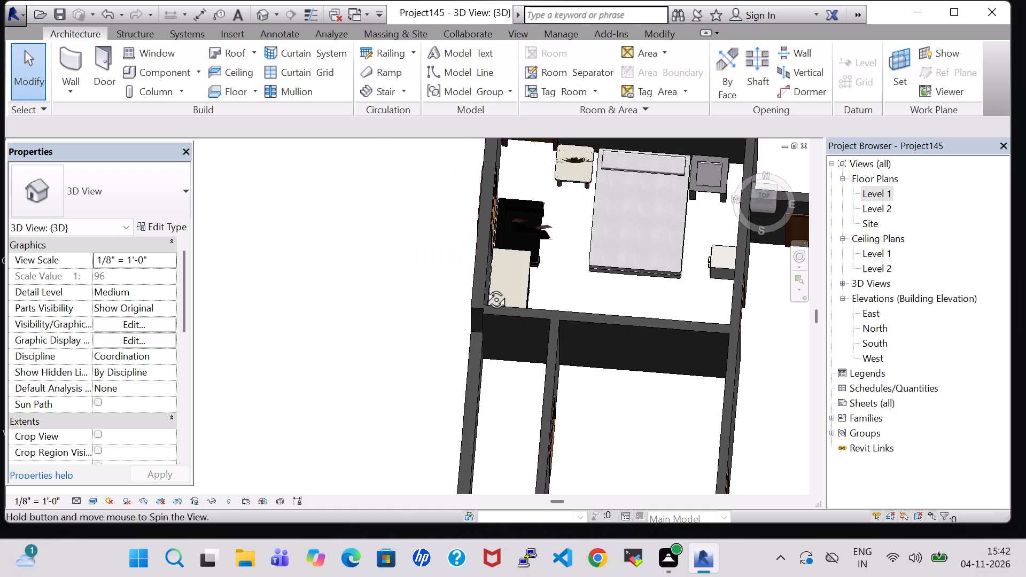
middle_drag(484, 287, 484, 285)
middle_drag(617, 247, 582, 255)
middle_drag(670, 214, 575, 326)
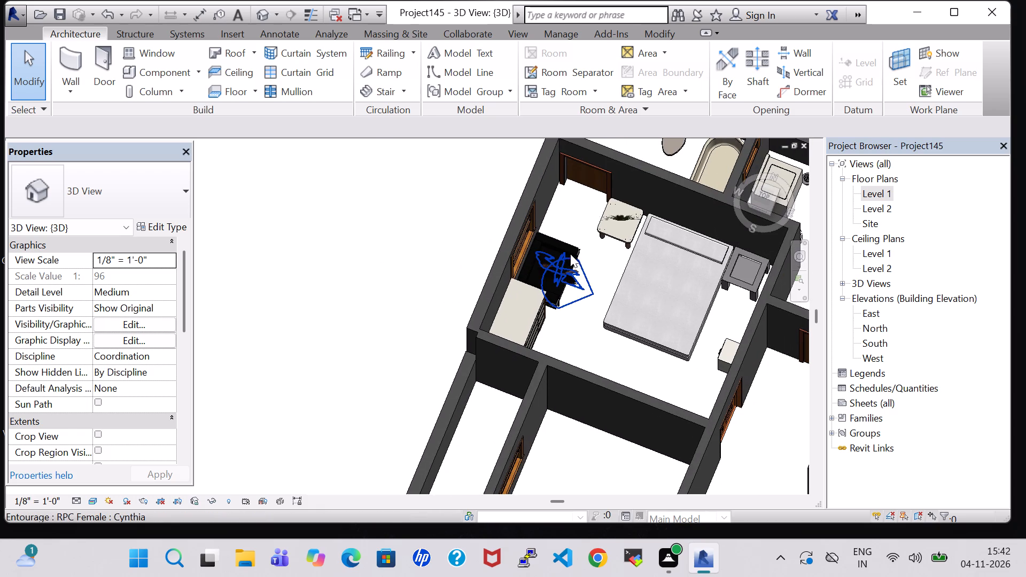
click(563, 243)
click(165, 222)
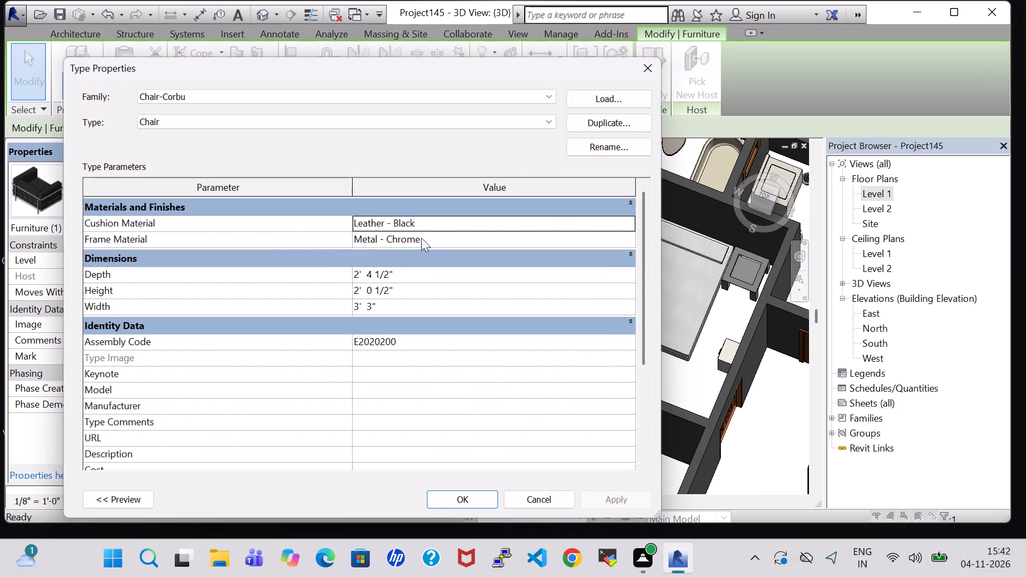
click(632, 220)
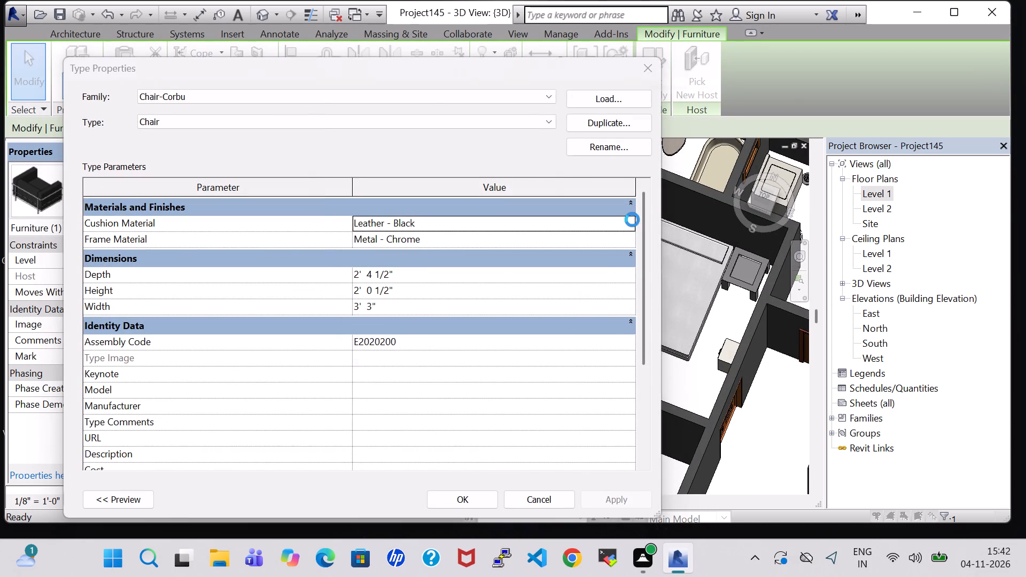
scroll(408, 375, down, 3)
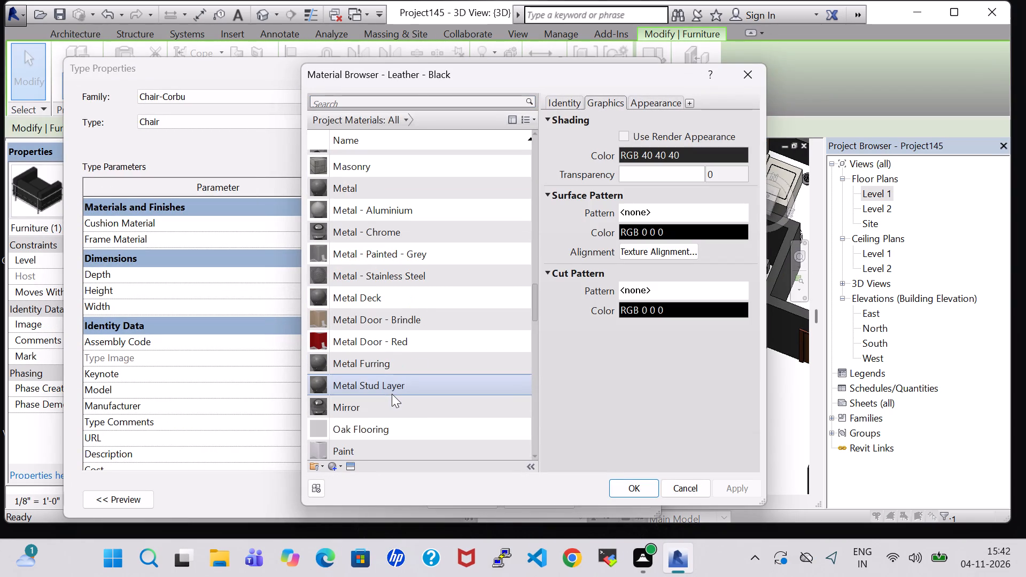
click(380, 430)
click(636, 491)
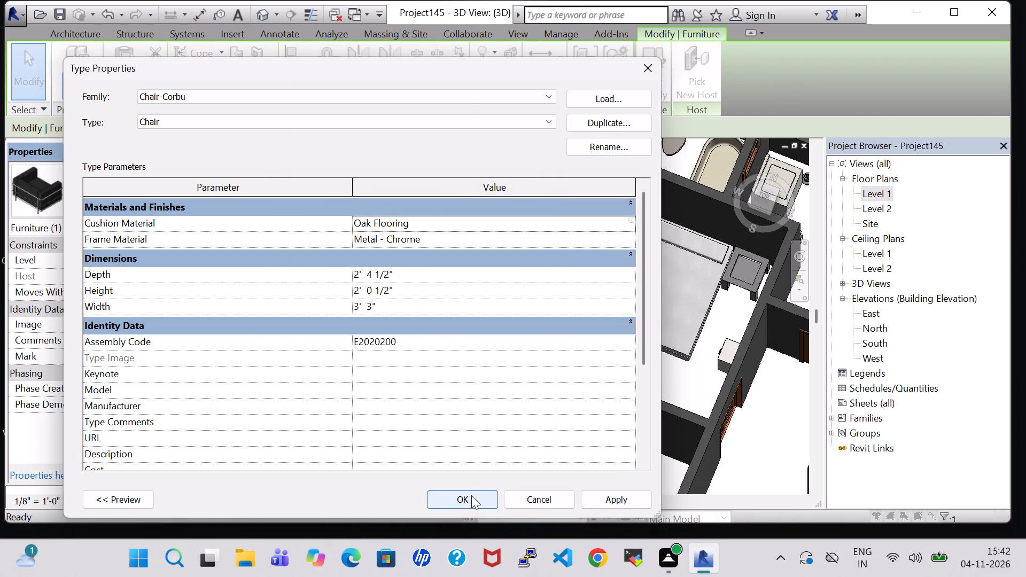
click(471, 495)
click(423, 262)
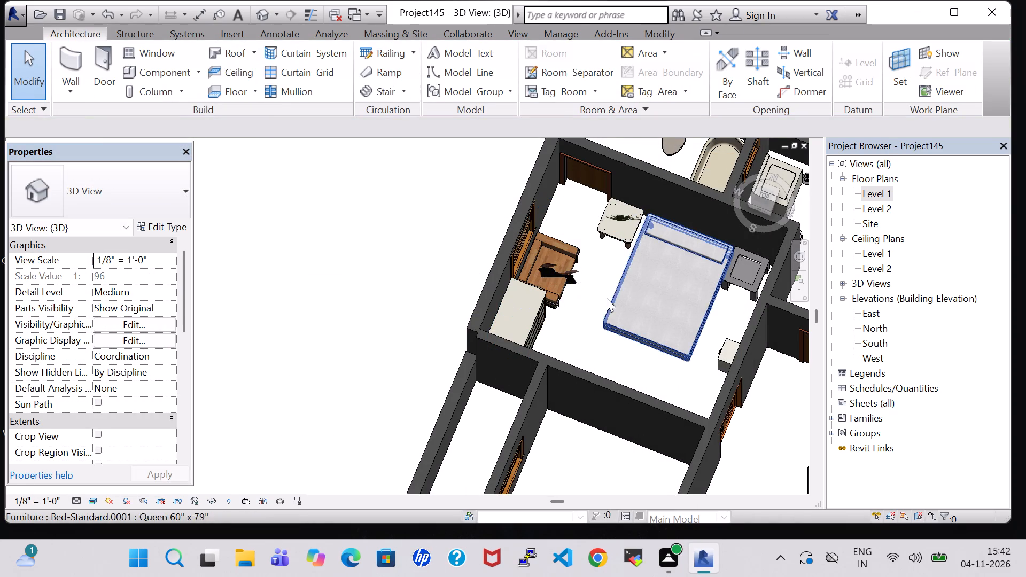
Nudge the RPC Female figure in the 3D view east toward the front edge of the Chair-Corbu chair.
scroll(600, 292, up, 6)
middle_drag(570, 292, 560, 272)
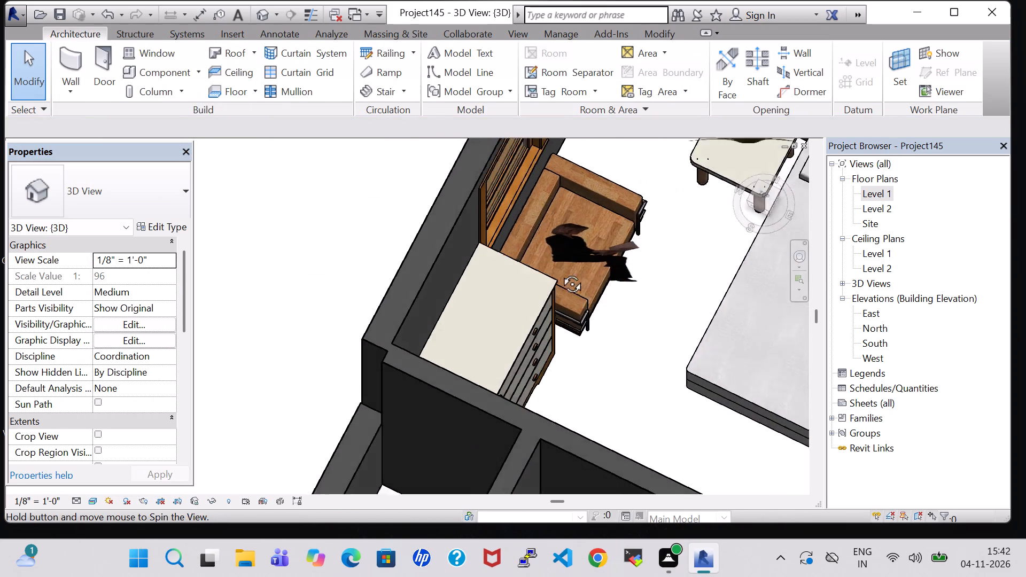
middle_drag(560, 272, 568, 248)
middle_drag(581, 244, 567, 280)
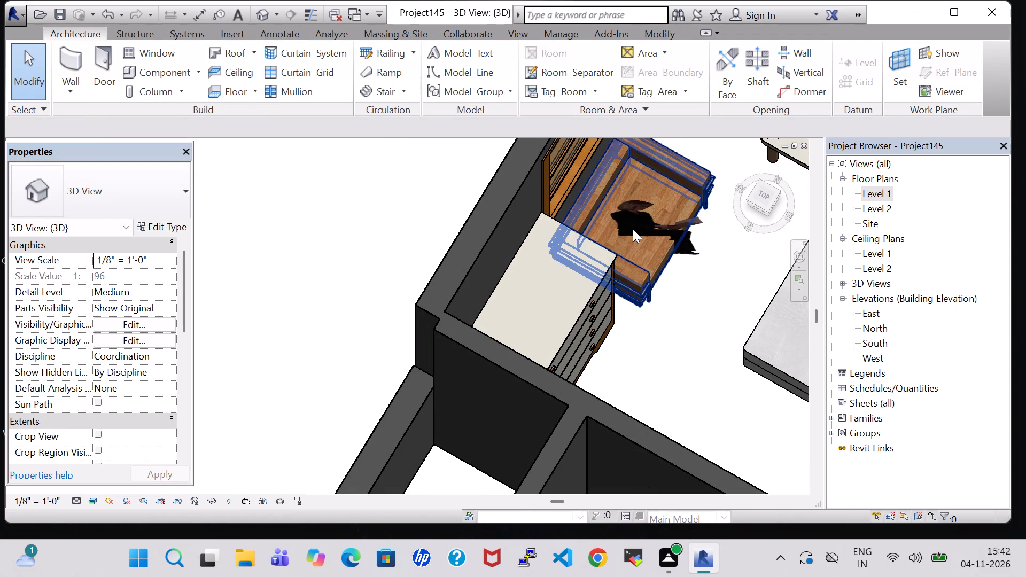
click(633, 229)
click(692, 297)
click(690, 259)
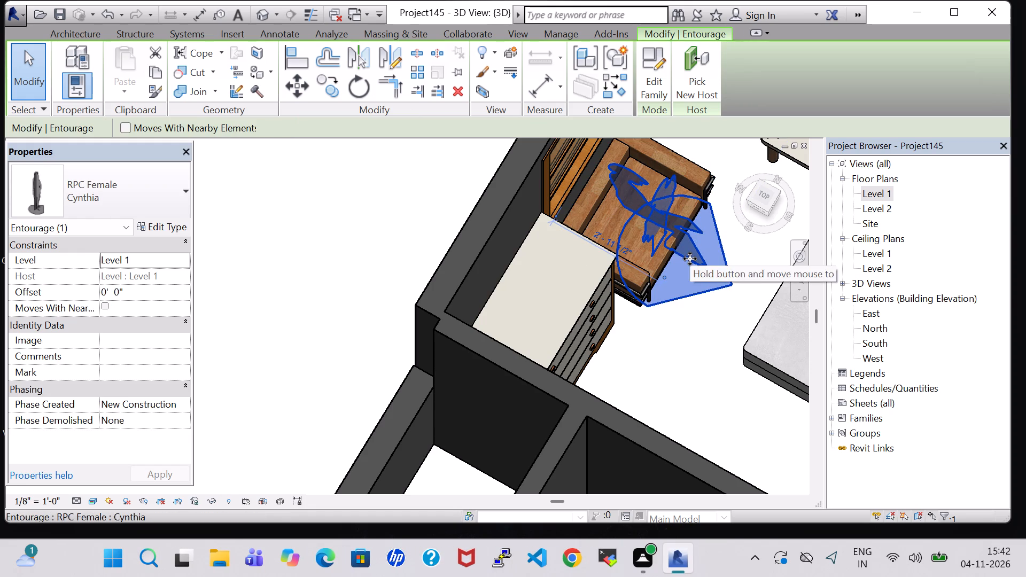
key(Right)
key(Right)
key(Right)
key(Right)
key(Right)
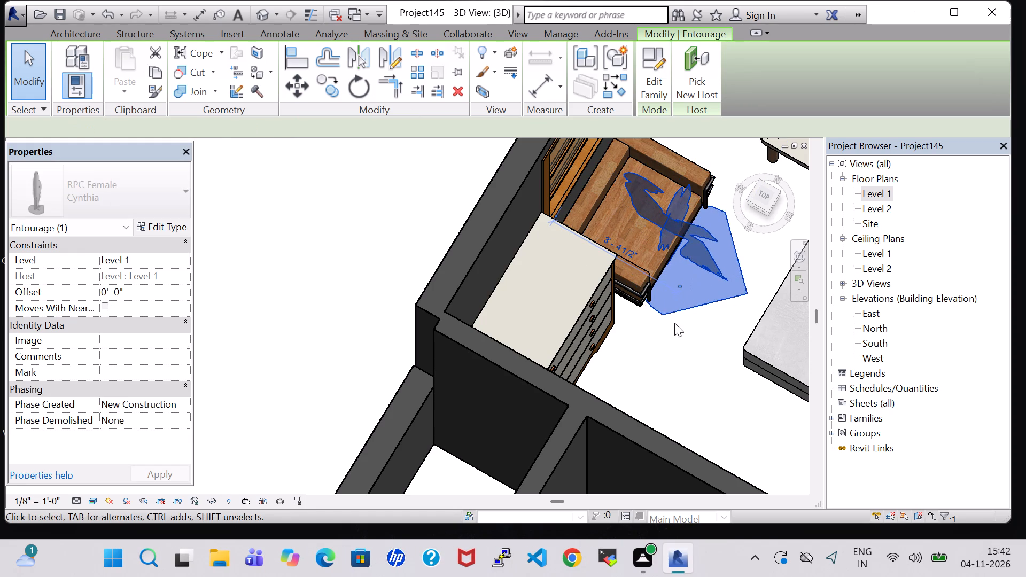
key(Left)
click(673, 325)
Examine the chair, seated figure and surrounding bedroom furniture from several angles in the 3D view.
shift+middle_drag(673, 315, 673, 300)
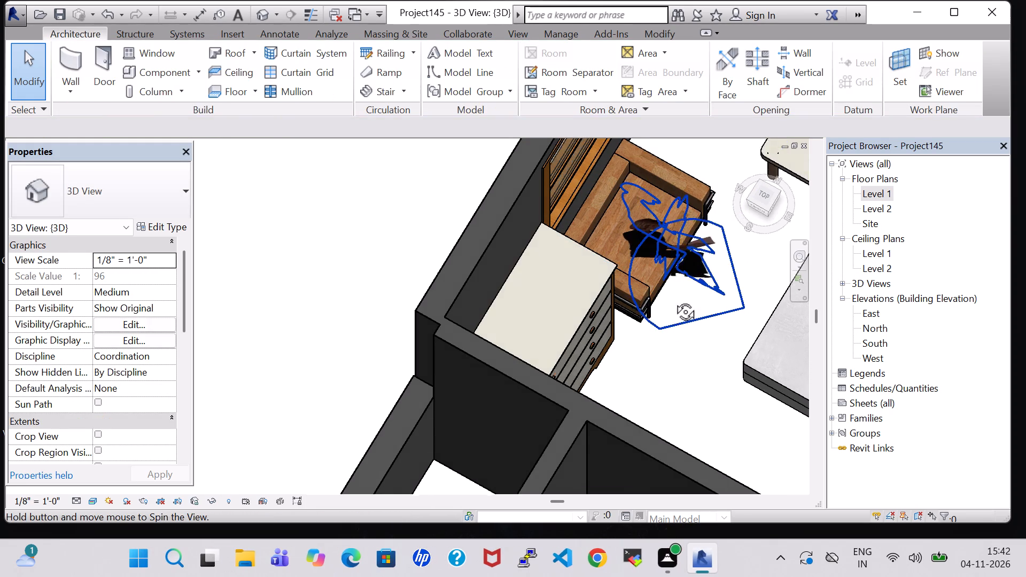
shift+middle_drag(673, 300, 679, 265)
click(664, 263)
shift+middle_drag(664, 264, 640, 320)
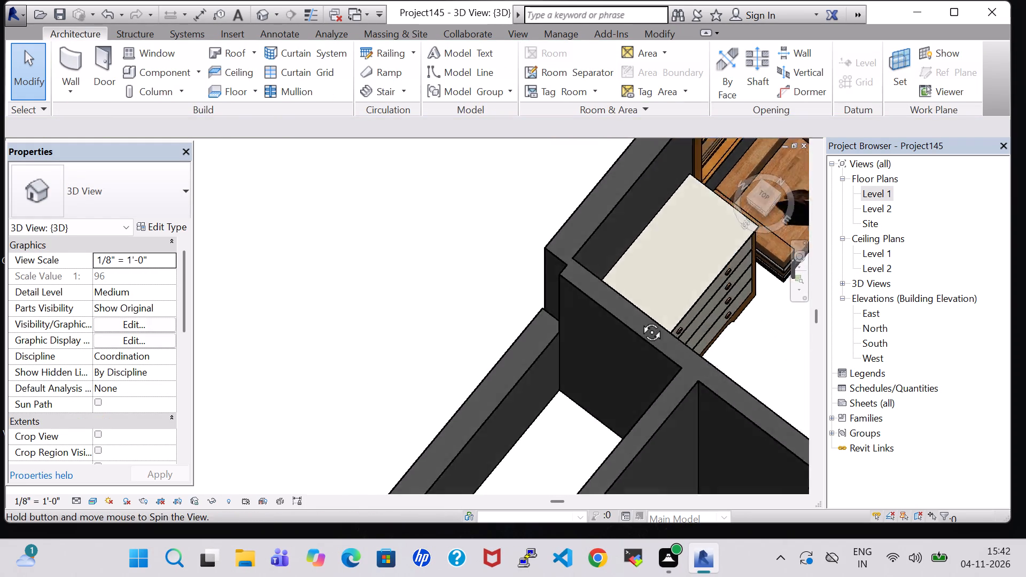
shift+middle_drag(640, 320, 626, 340)
middle_drag(742, 280, 474, 352)
shift+middle_drag(616, 317, 601, 348)
middle_drag(706, 342, 542, 370)
shift+middle_drag(657, 313, 623, 331)
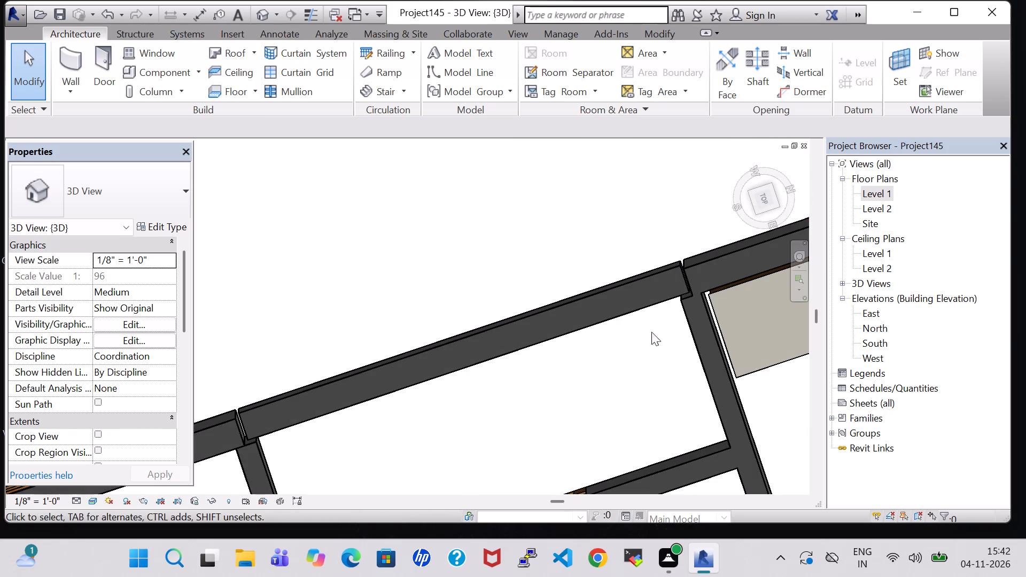
middle_drag(651, 332, 417, 317)
scroll(699, 369, up, 2)
middle_drag(699, 369, 670, 264)
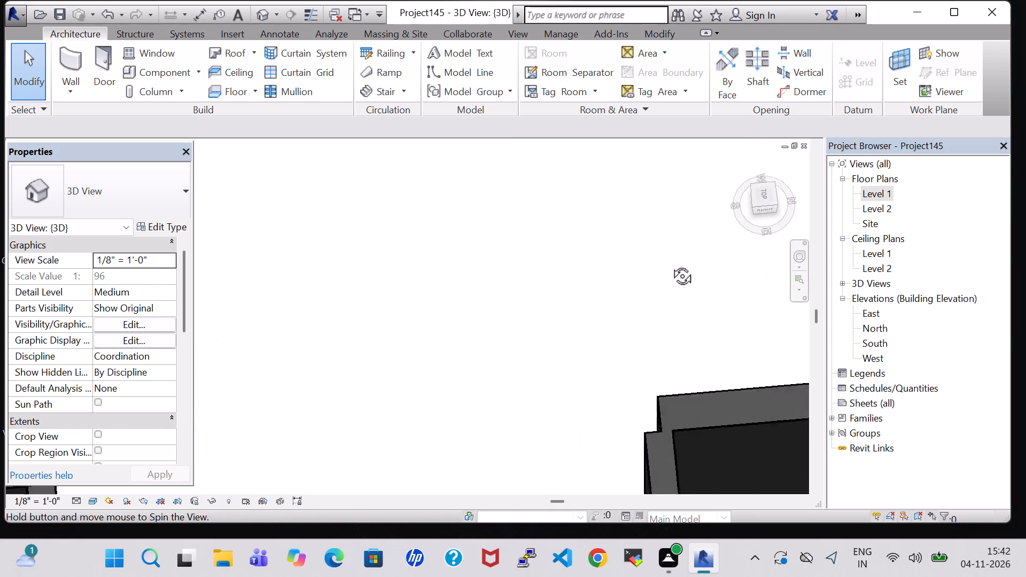
middle_drag(670, 264, 666, 254)
scroll(662, 283, down, 9)
middle_drag(663, 284, 438, 252)
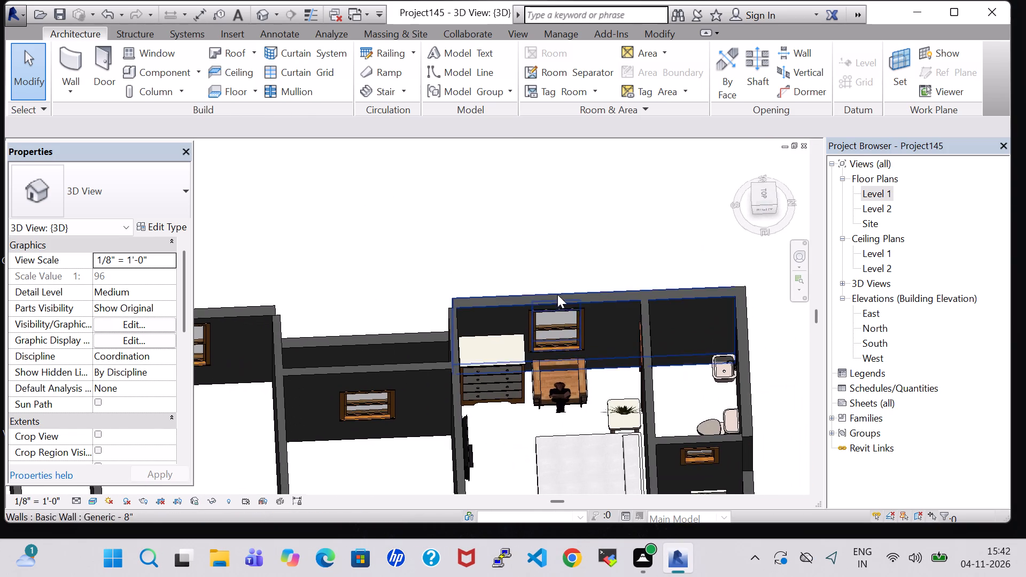
shift+middle_drag(592, 355, 593, 407)
shift+middle_drag(592, 412, 580, 471)
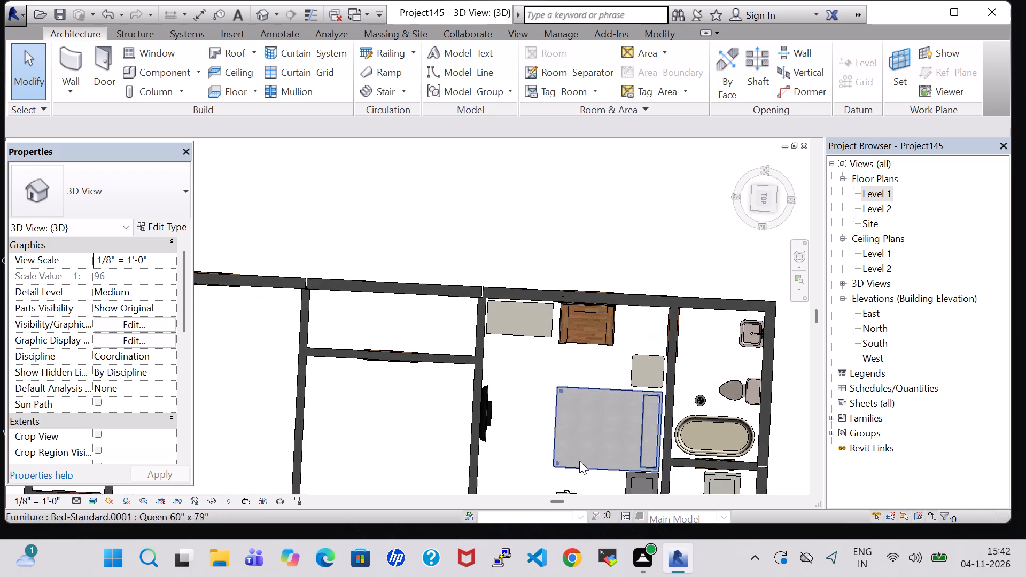
middle_drag(579, 461, 605, 346)
In the Level 1 plan, place another Queen 60" x 79" bed in the east bedroom, rotated with its headboard toward the east window.
double_click(877, 192)
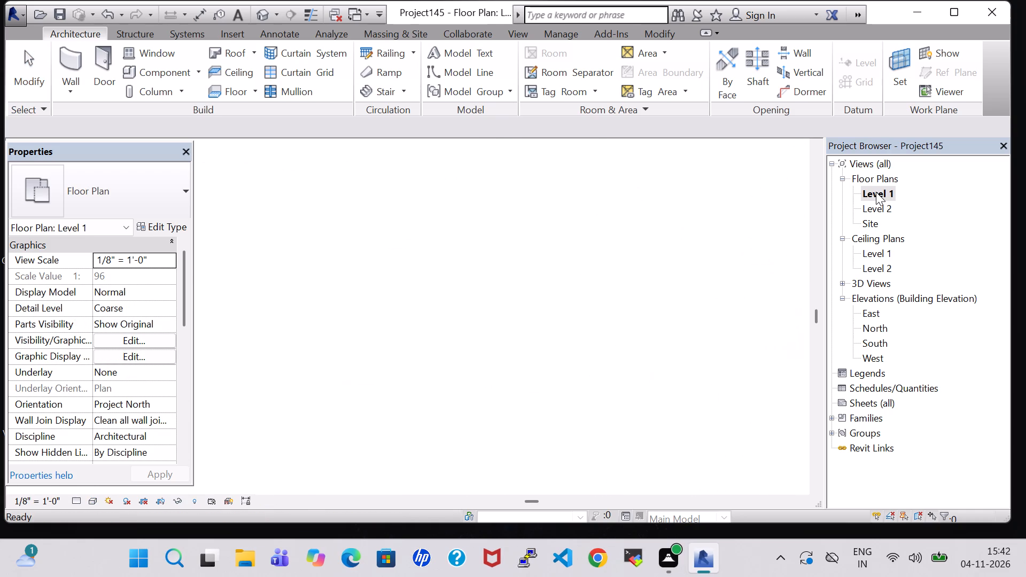
scroll(656, 219, down, 6)
middle_drag(656, 219, 486, 239)
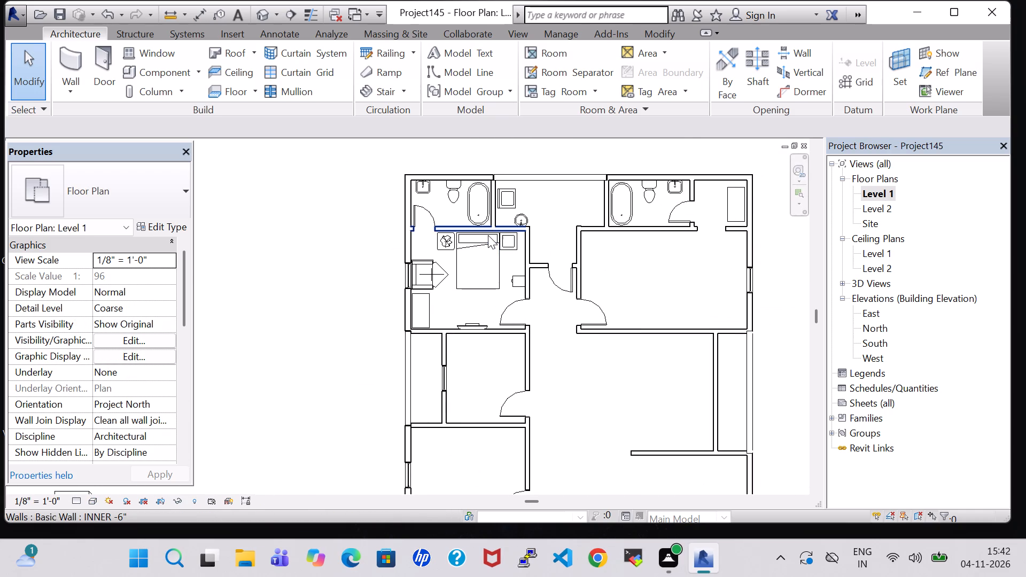
click(470, 286)
right_click(470, 286)
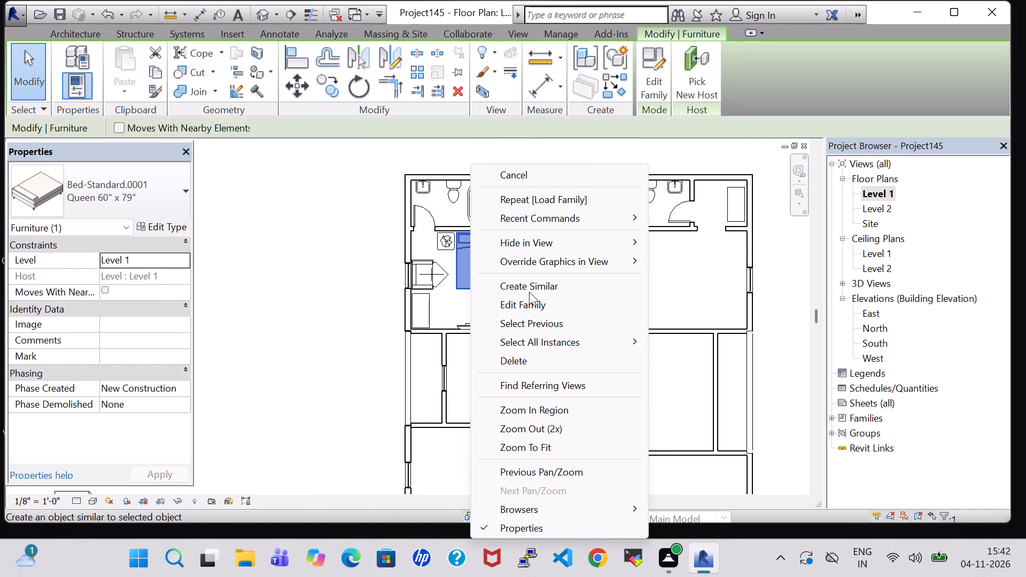
click(530, 292)
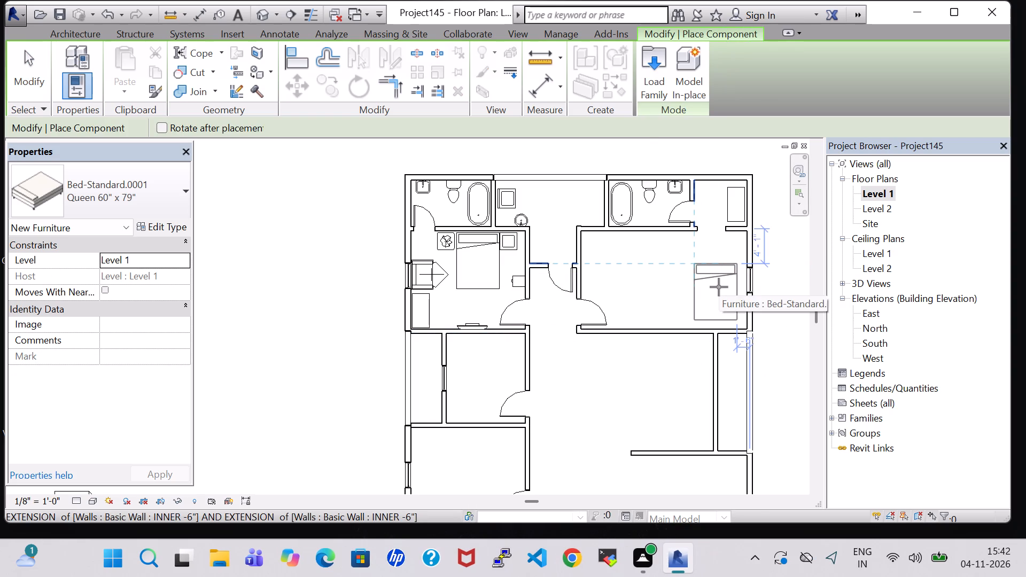
key(space)
key(space)
key(space)
key(space)
key(space)
key(space)
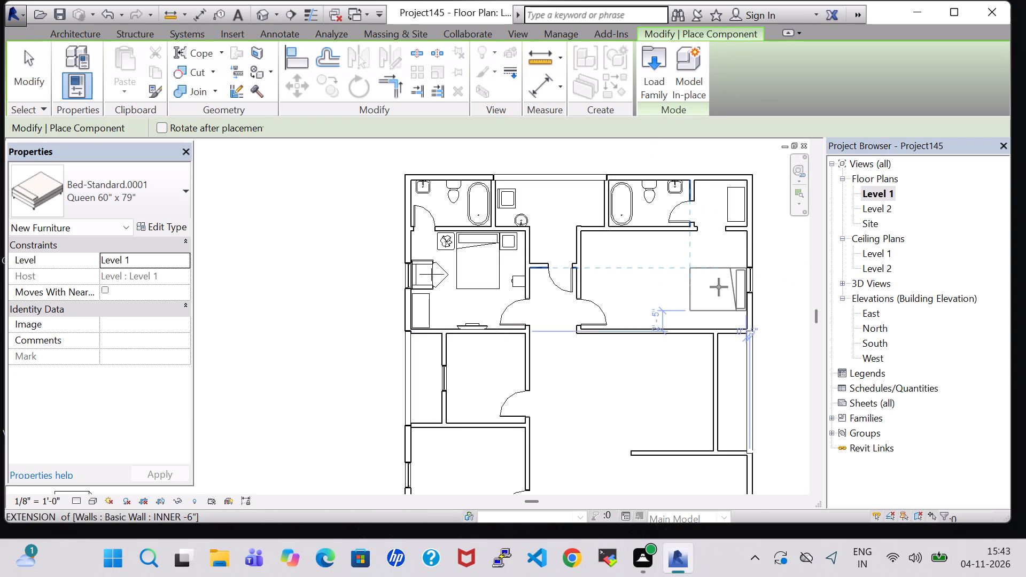
scroll(713, 282, up, 3)
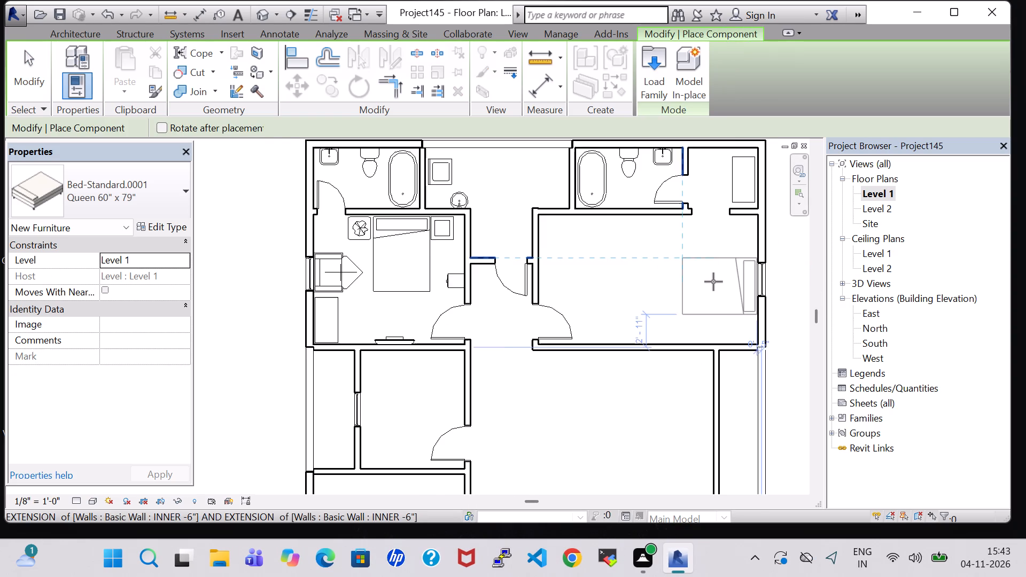
click(712, 284)
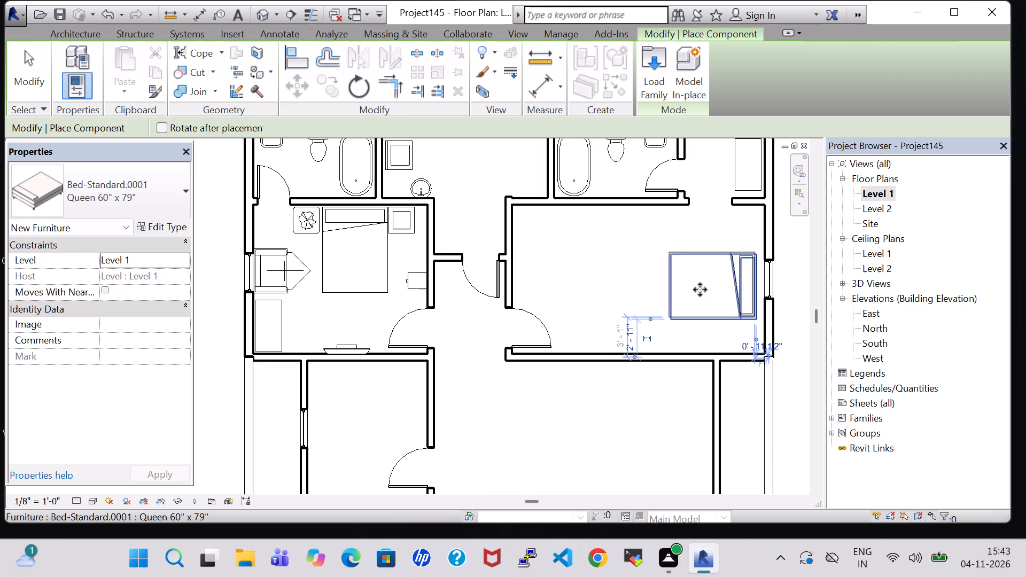
key(Escape)
key(Escape)
Nudge the east bedroom's bed east and north to about 8 1/2" from the east wall and 3'-2" from the south wall.
click(689, 298)
click(699, 310)
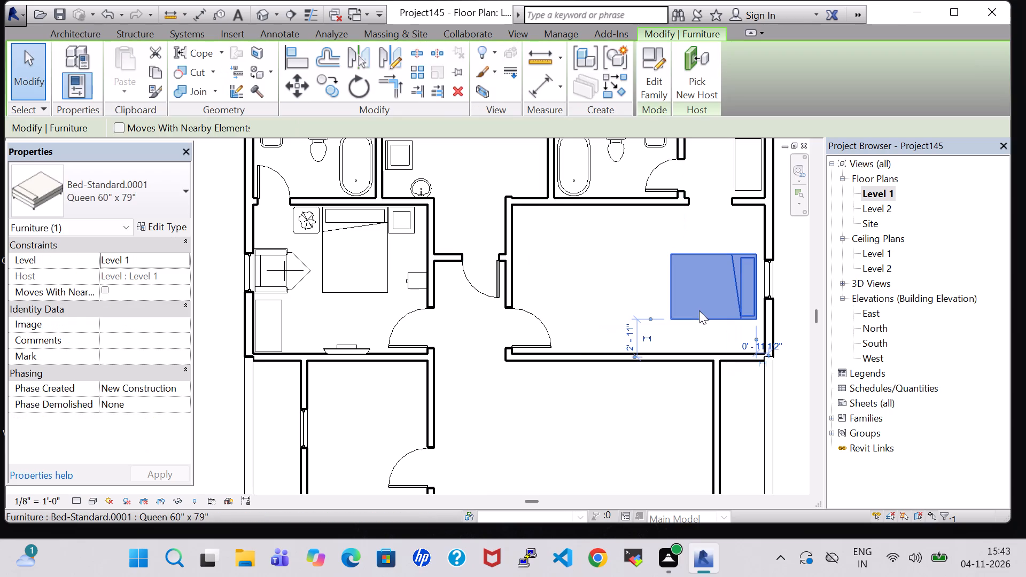
key(Right)
key(Up)
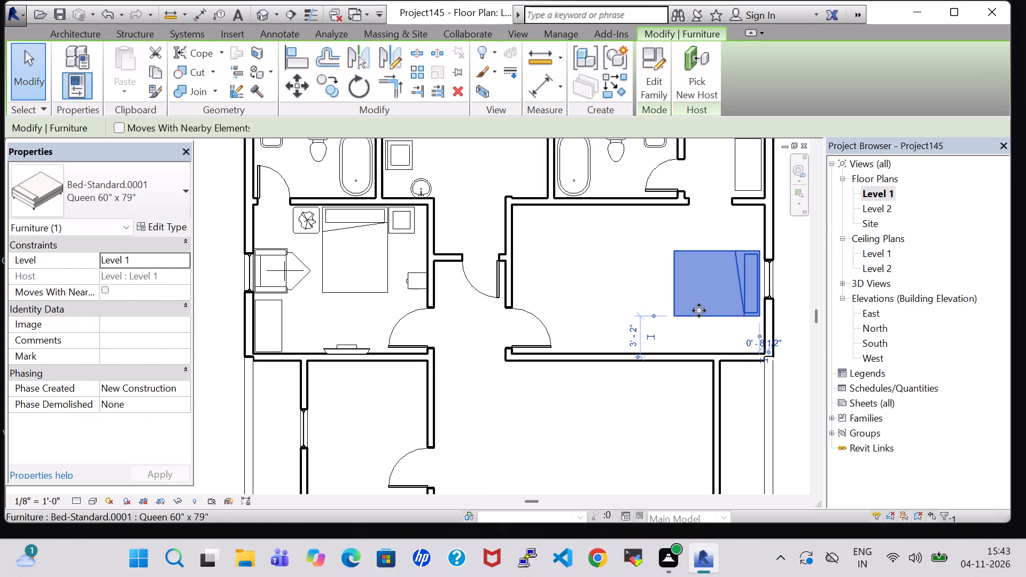
click(613, 224)
Place a Table-End 24" x 24" matching the west bedroom's beside the north side of the east bedroom's bed.
scroll(611, 230, down, 3)
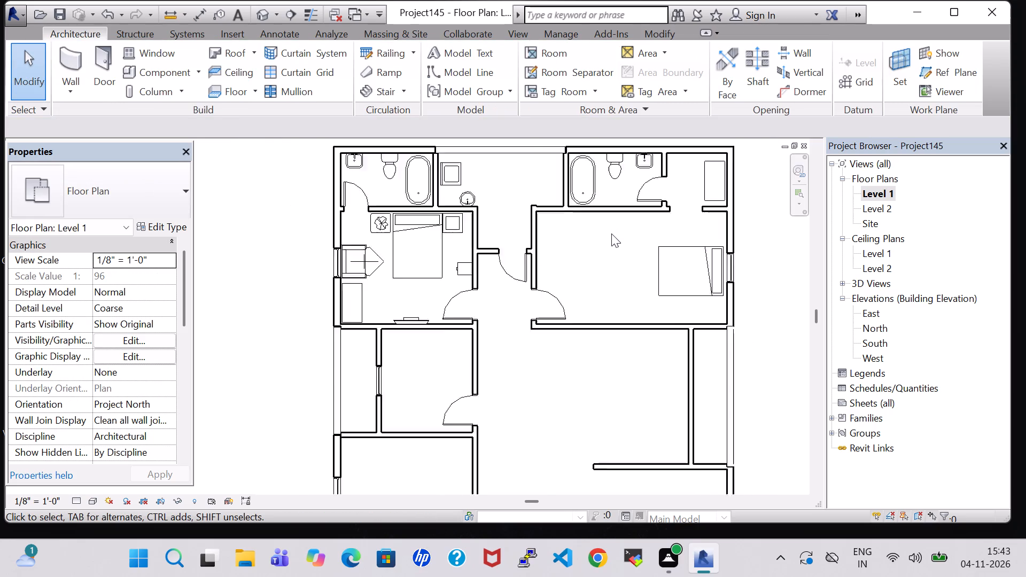
scroll(611, 233, down, 1)
scroll(429, 230, up, 4)
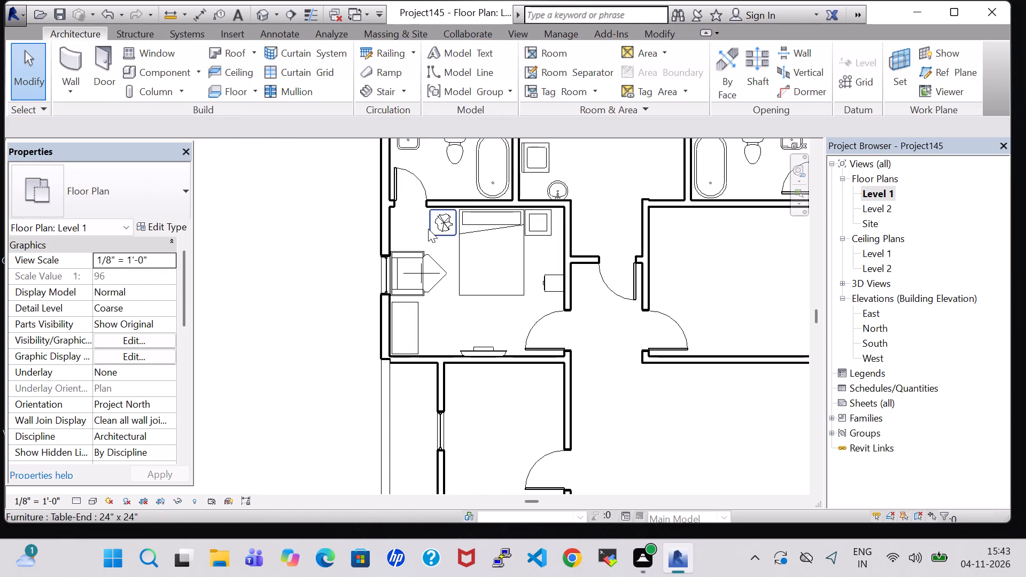
click(428, 228)
right_click(428, 228)
click(505, 293)
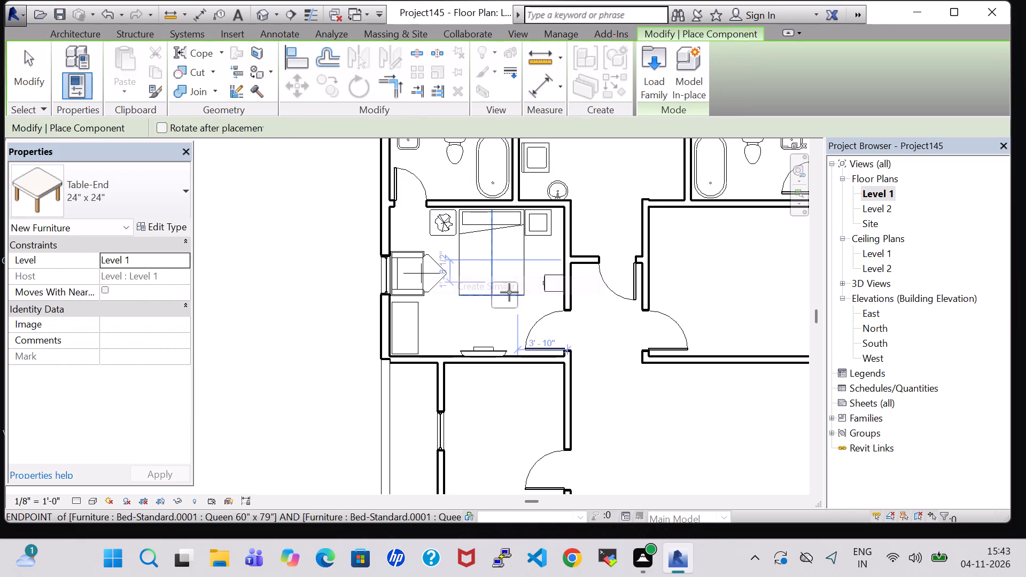
middle_drag(718, 299, 509, 295)
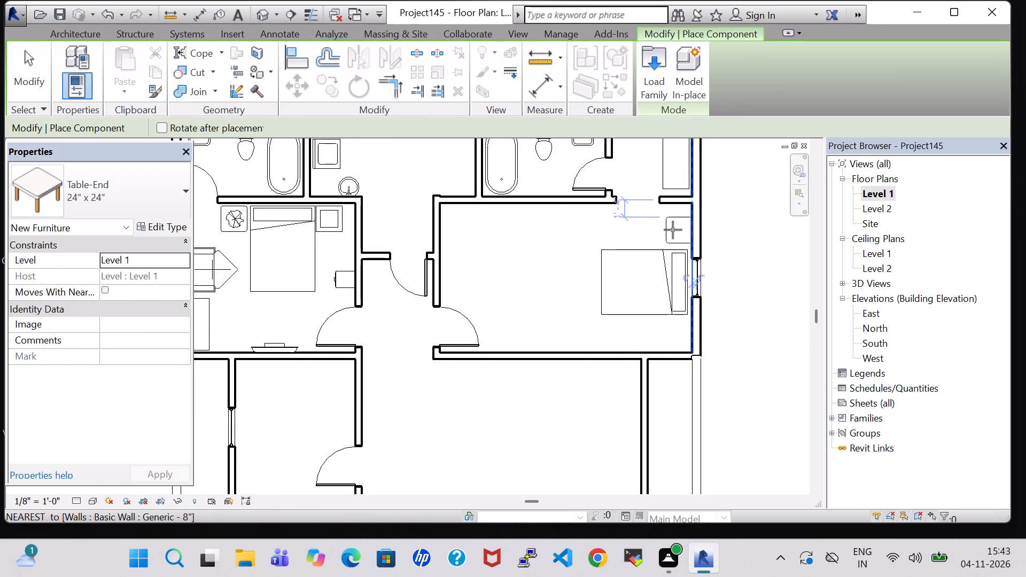
scroll(673, 230, up, 4)
click(675, 233)
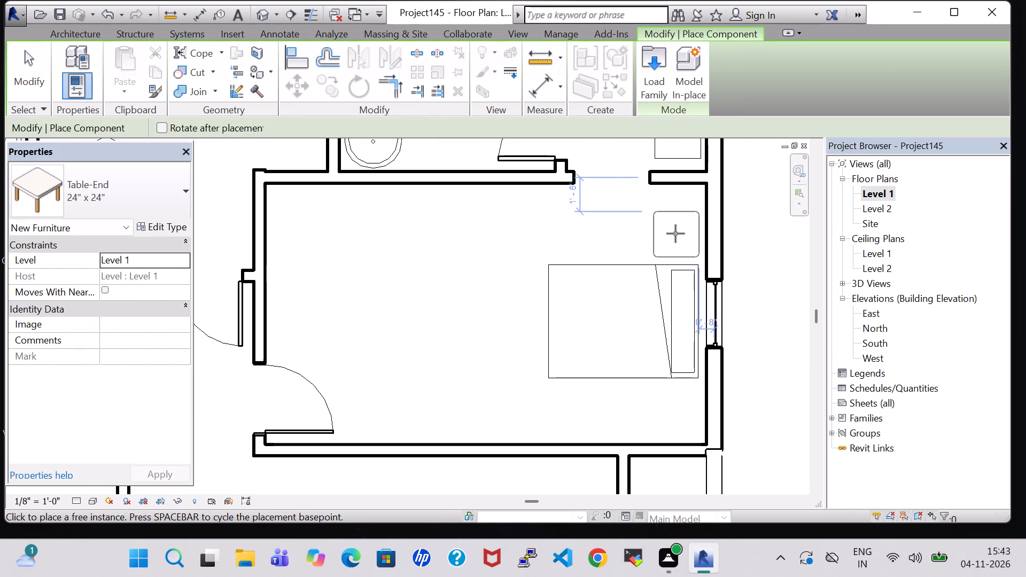
key(Escape)
key(Escape)
Place a Table-Coffee 24" x 24" x 24" matching the west bedroom's beside the south side of the east bedroom's bed.
scroll(417, 261, down, 6)
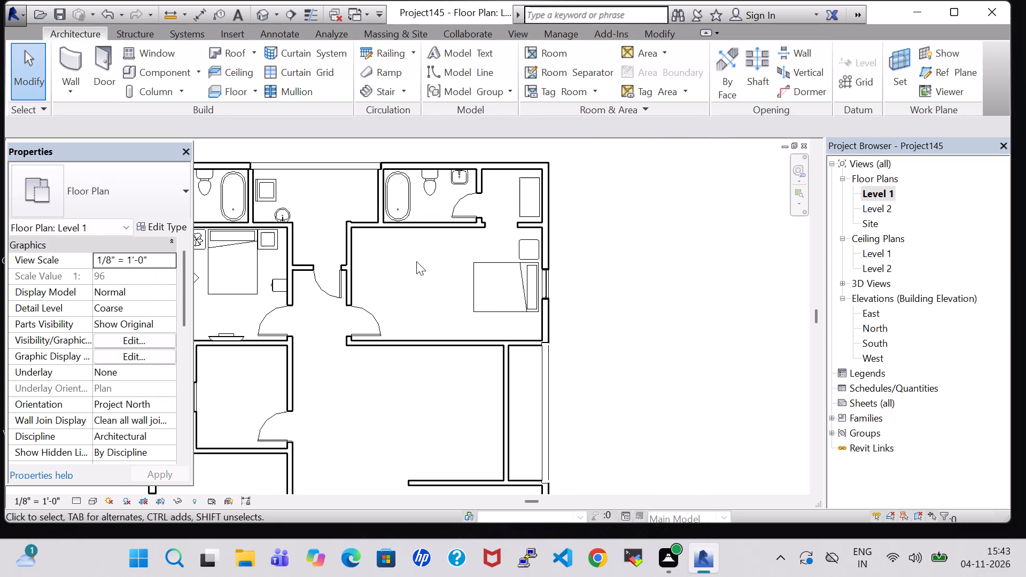
scroll(416, 261, down, 2)
middle_drag(413, 259, 532, 242)
click(429, 238)
right_click(429, 238)
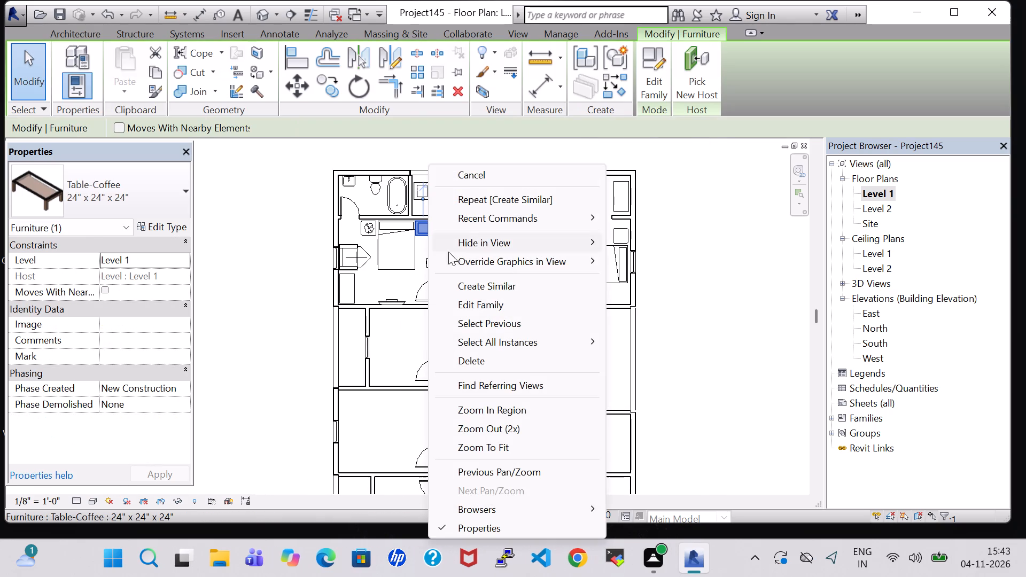
click(490, 282)
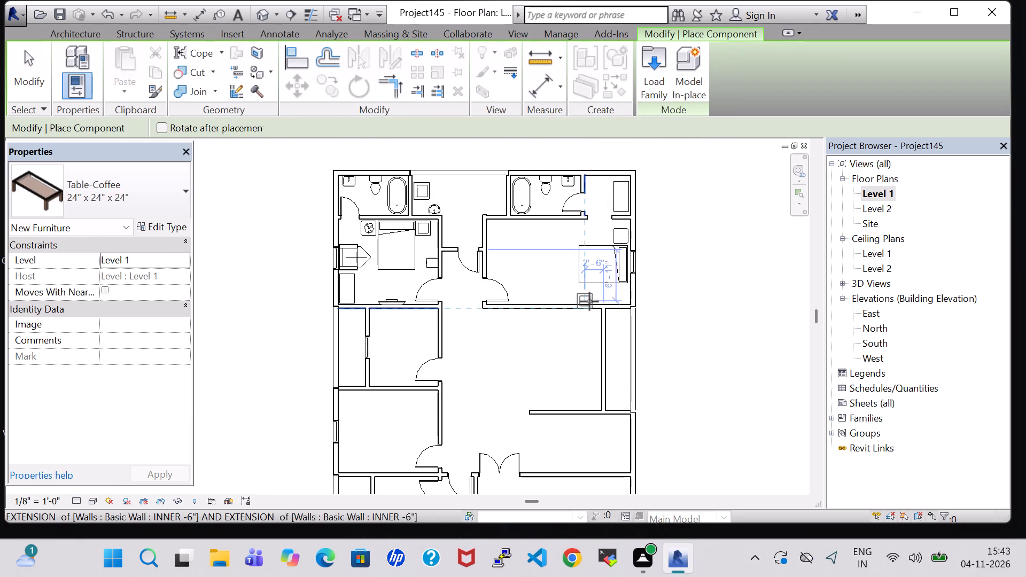
scroll(589, 301, up, 8)
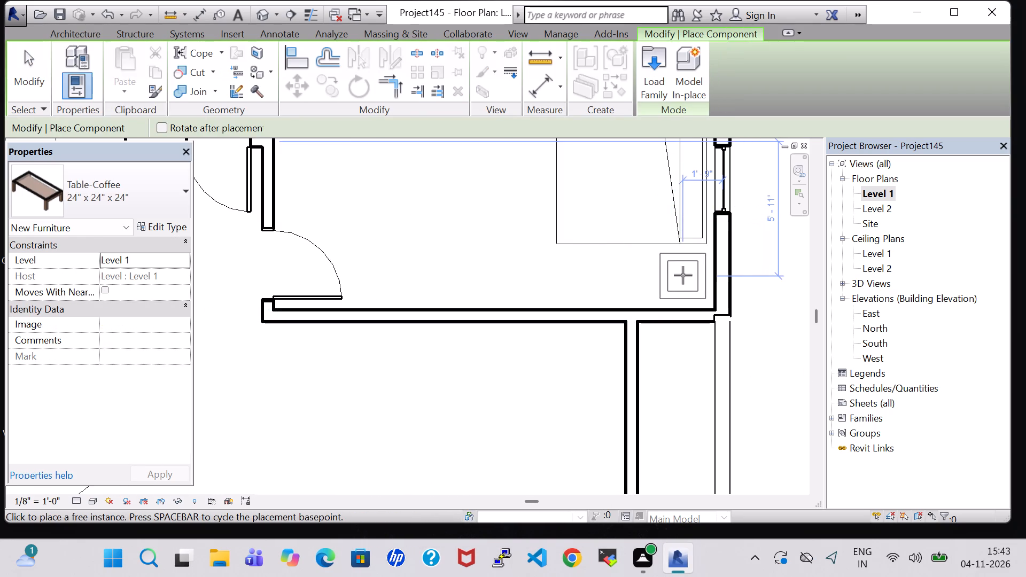
click(683, 275)
key(Escape)
key(Escape)
Nudge the west bedroom's coffee table and queen bed slightly east.
middle_drag(445, 247, 661, 418)
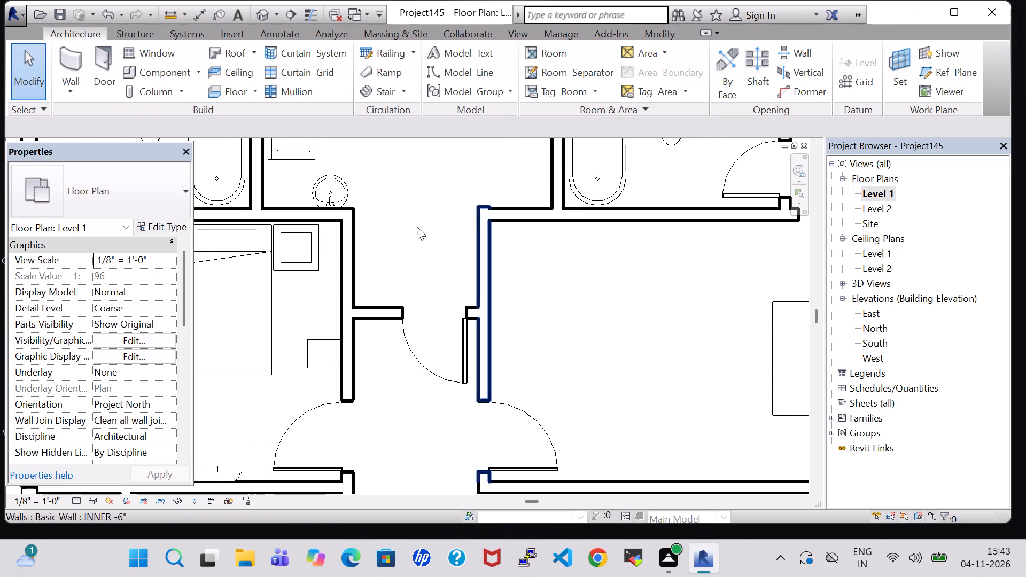
middle_drag(359, 210, 407, 287)
middle_drag(349, 230, 509, 251)
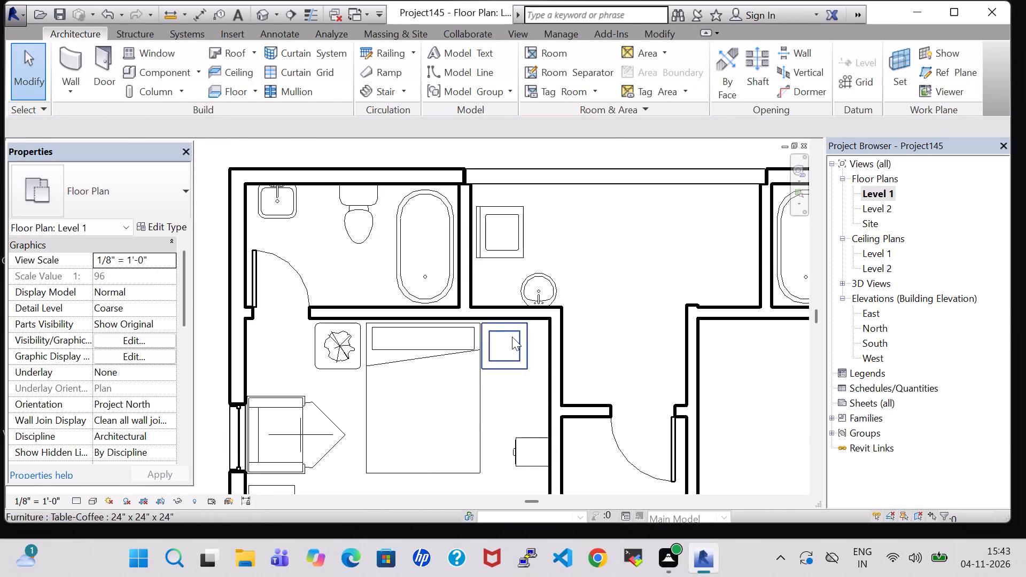
click(512, 337)
key(Right)
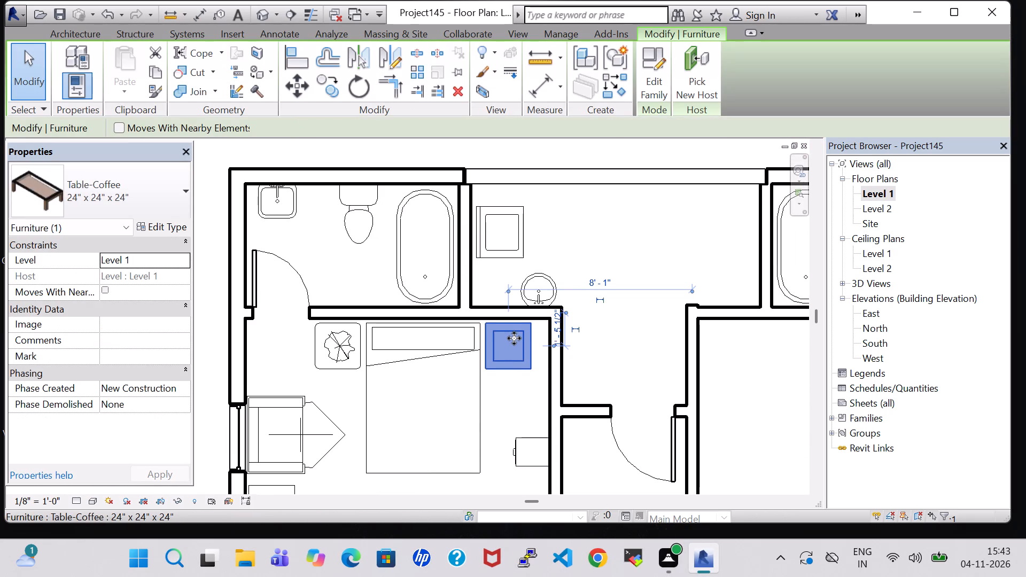
key(Right)
key(Right)
click(486, 361)
key(Right)
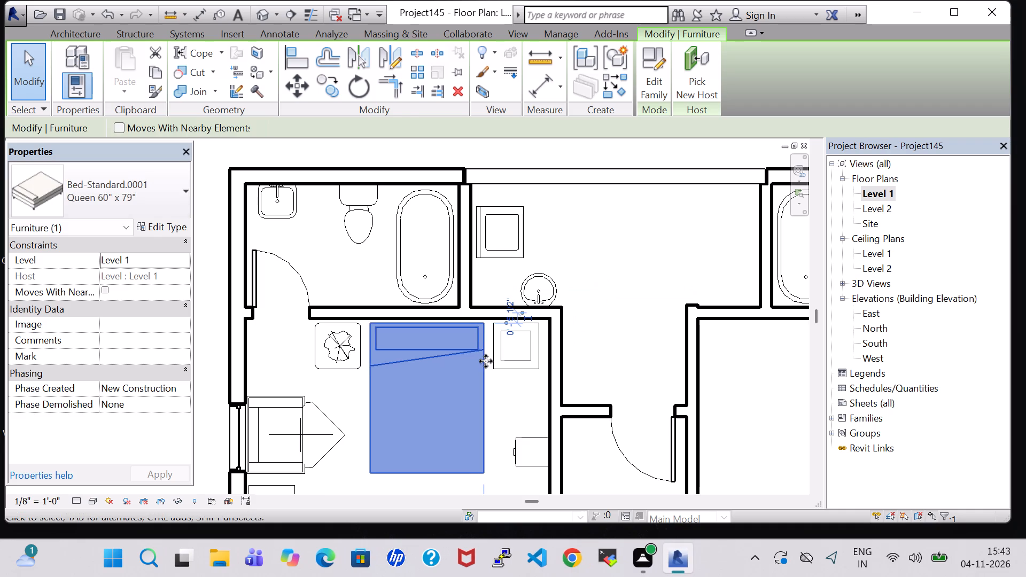
click(620, 328)
Place another RPC Plant - Tropical Agave - 1.5' at the west edge of the east bedroom's end table.
scroll(620, 328, down, 5)
middle_drag(619, 326, 603, 295)
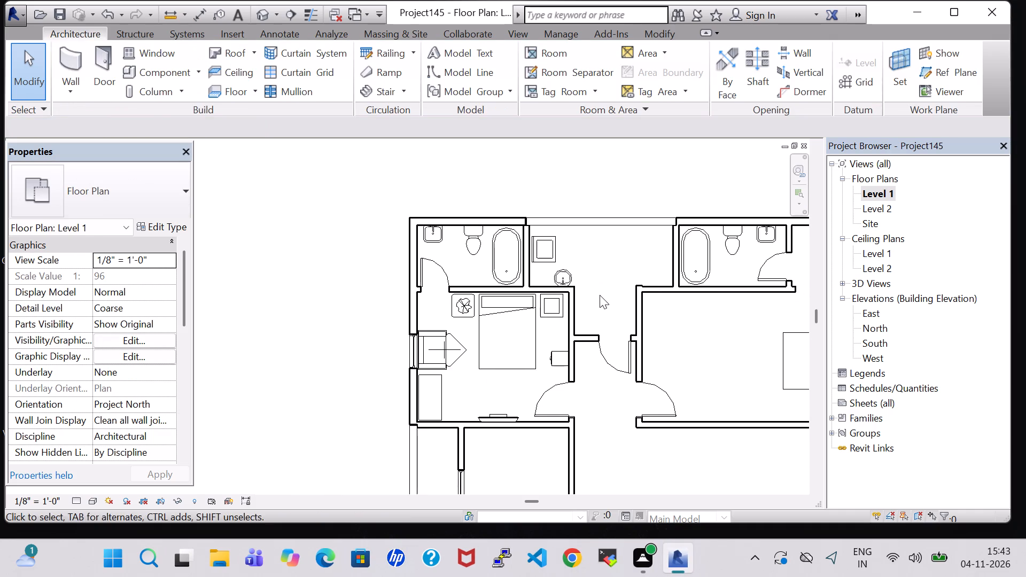
click(523, 385)
middle_drag(683, 346, 562, 322)
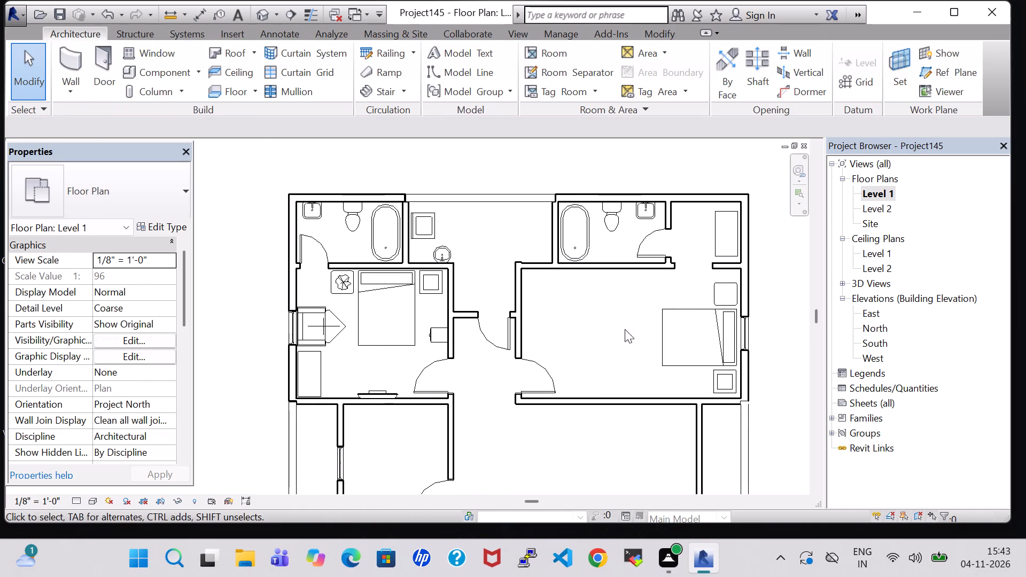
click(339, 288)
right_click(339, 288)
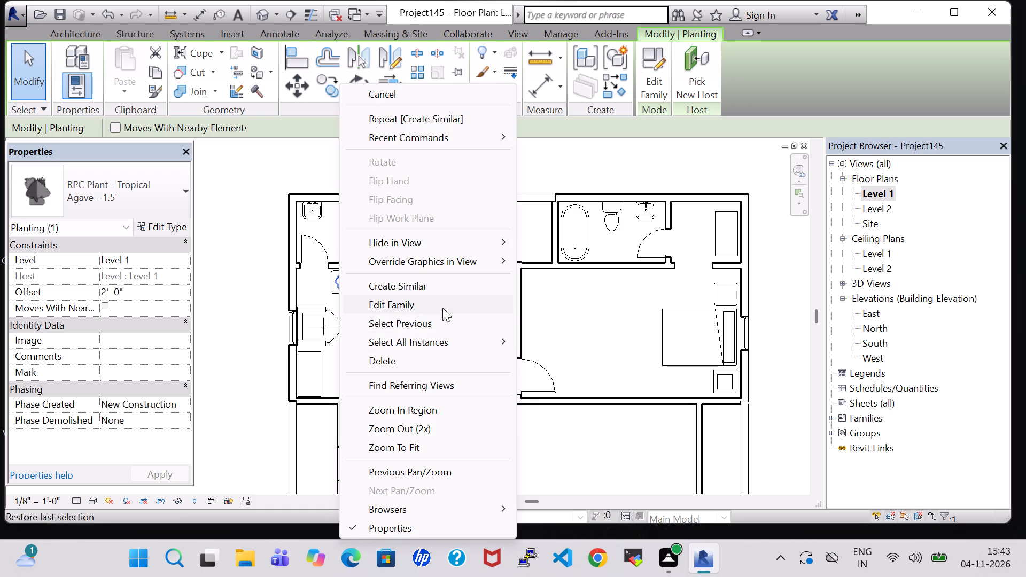
click(439, 293)
click(711, 292)
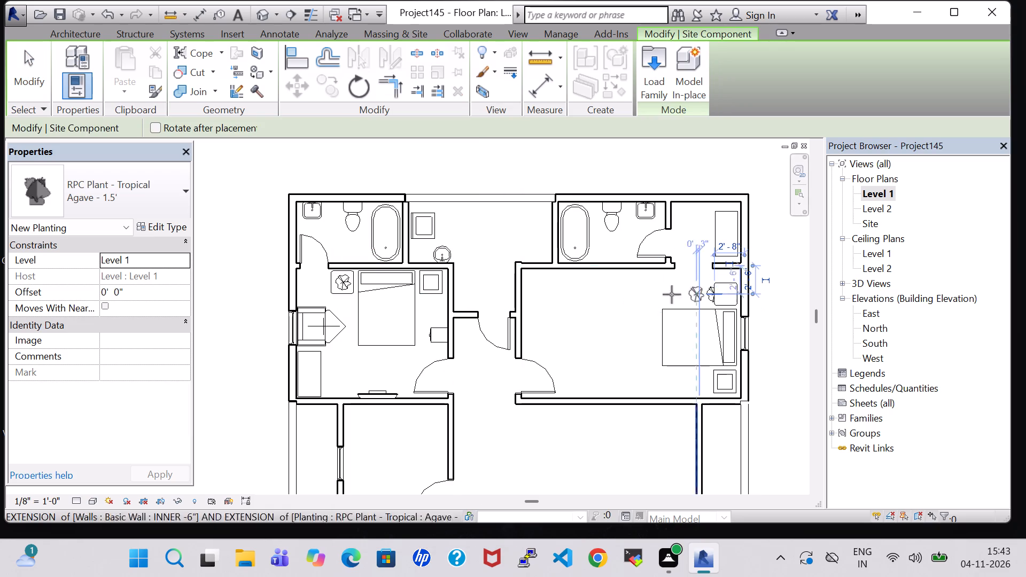
key(Escape)
key(Escape)
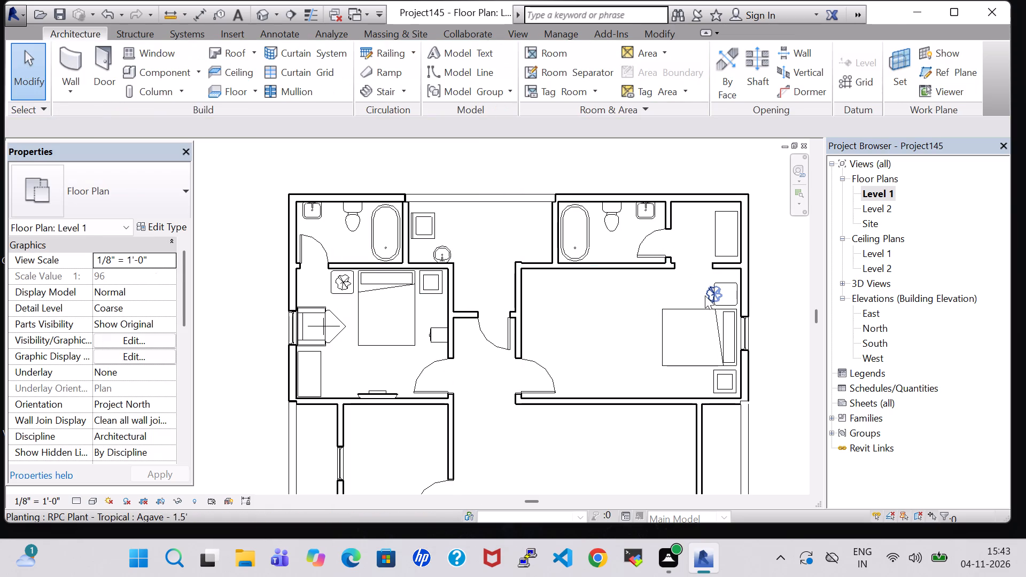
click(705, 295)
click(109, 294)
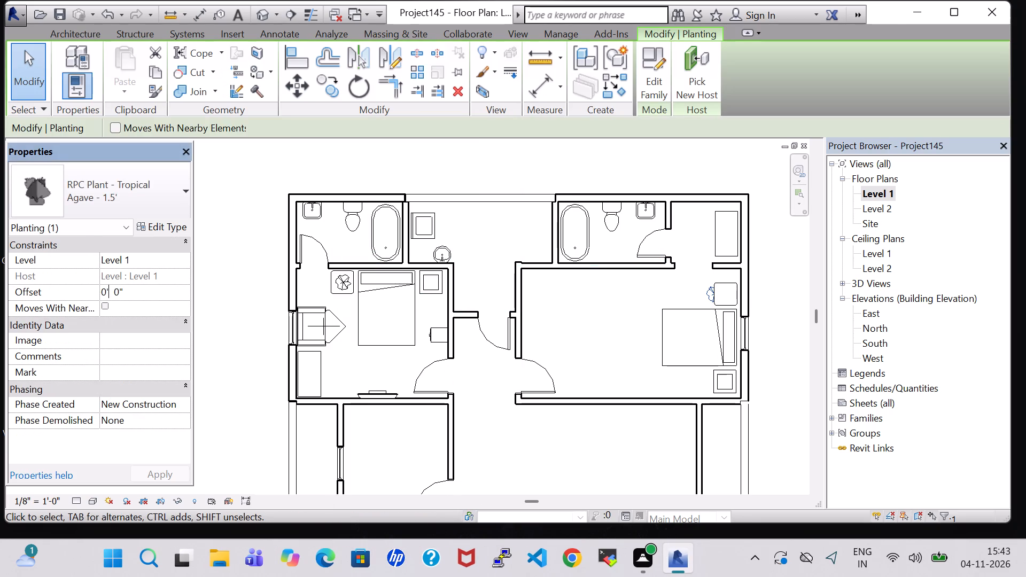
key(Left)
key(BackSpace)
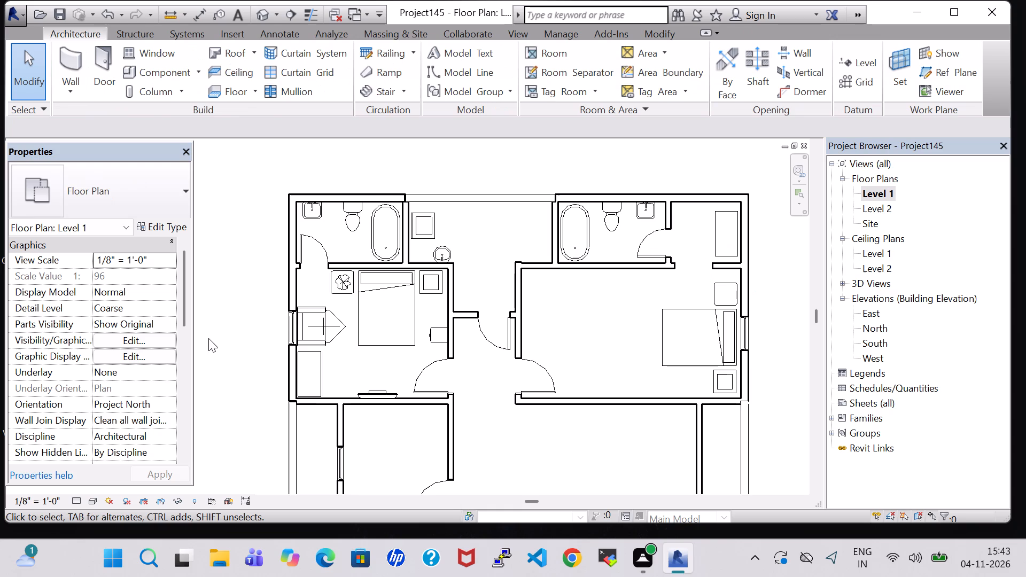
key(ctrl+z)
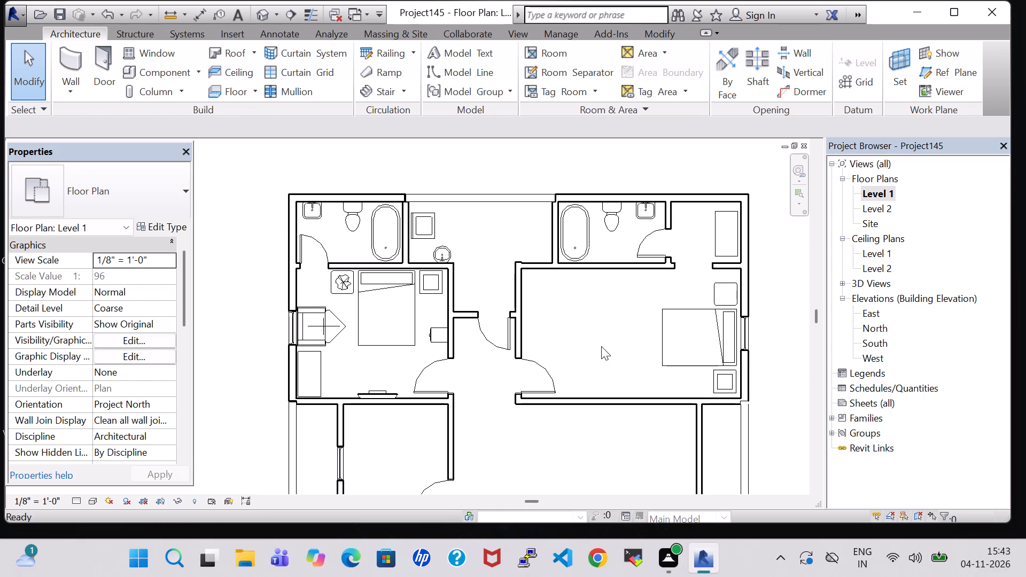
Set the east bedroom's agave plant offset to 2' 0" above Level 1.
click(697, 291)
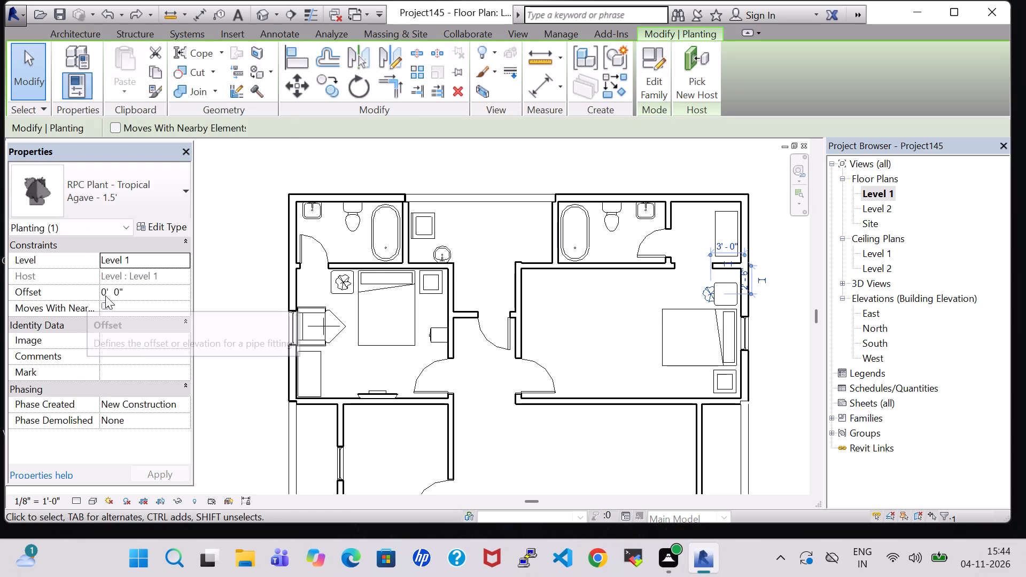
click(107, 293)
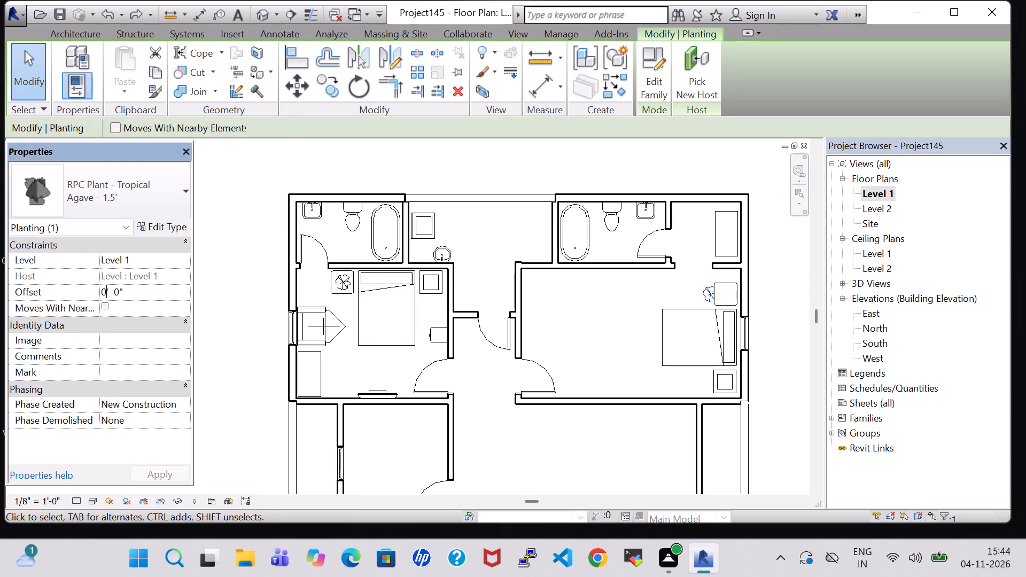
key(BackSpace)
key(2)
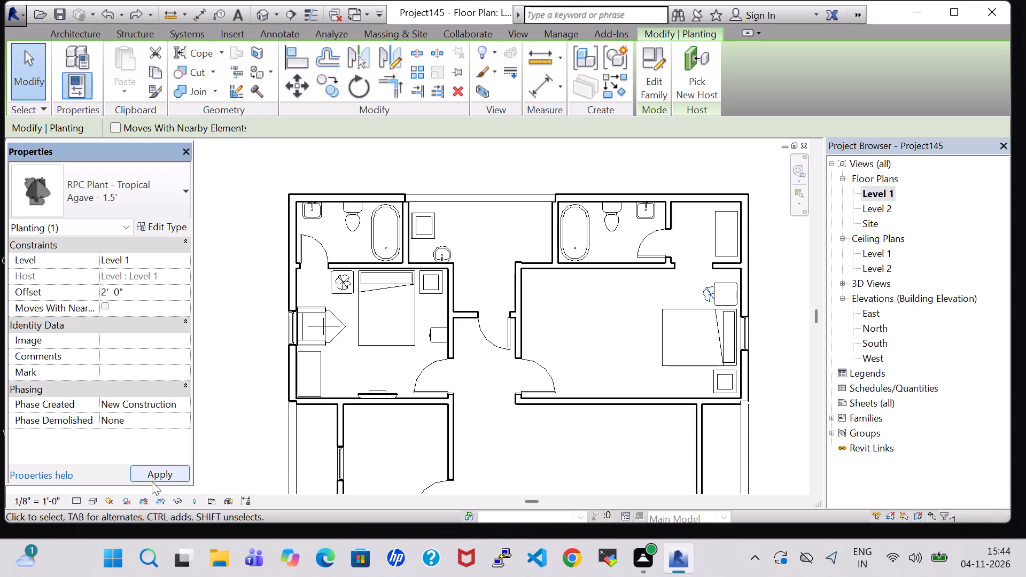
click(150, 478)
Nudge the east bedroom's agave plant east until it is centred on the end table.
key(Right)
key(Right)
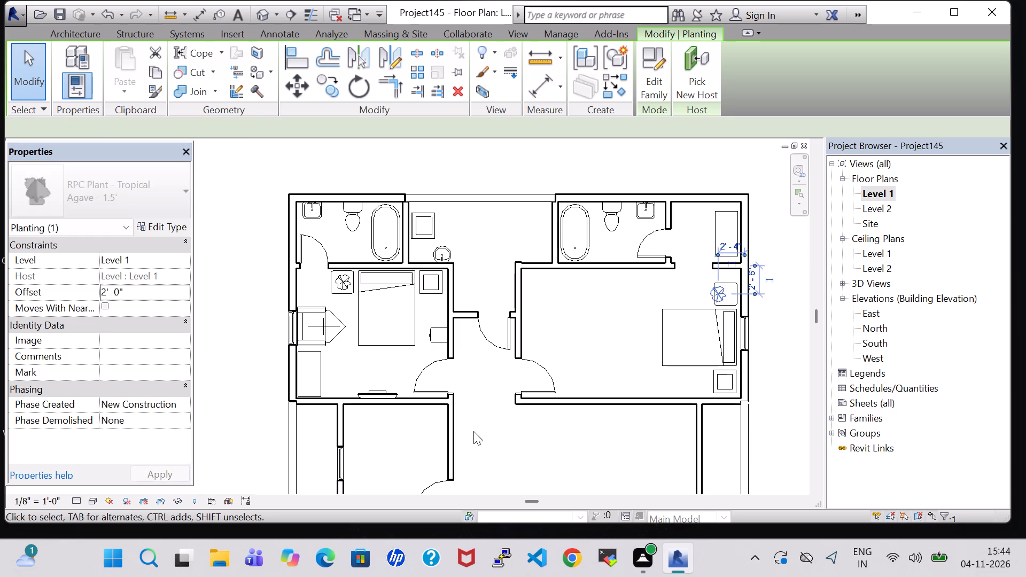
key(Right)
key(Right)
click(624, 294)
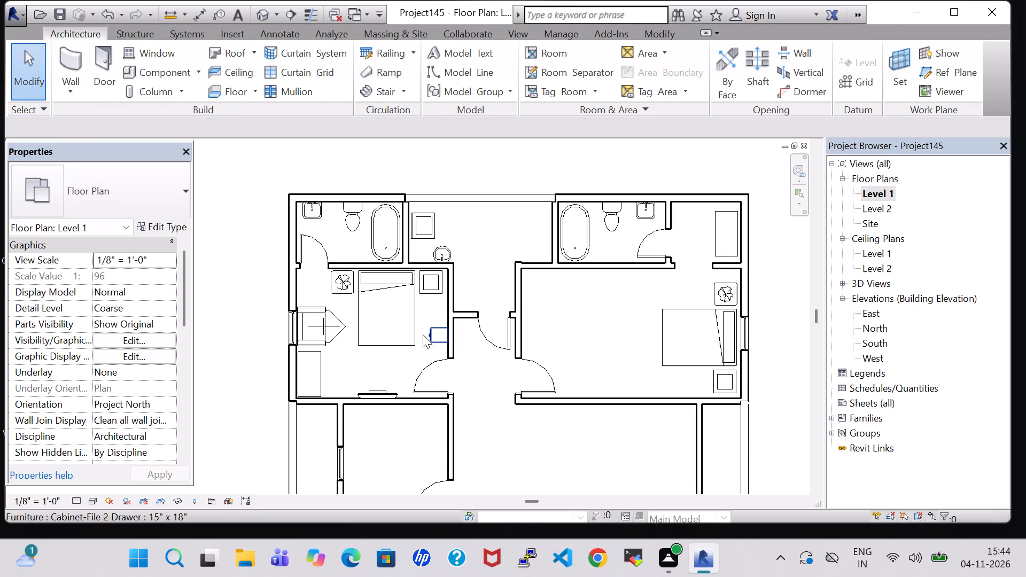
Place a copy of the 15" x 18" two-drawer file cabinet, rotated to back onto the east bedroom's south wall, east of the door.
click(436, 341)
right_click(436, 341)
click(538, 286)
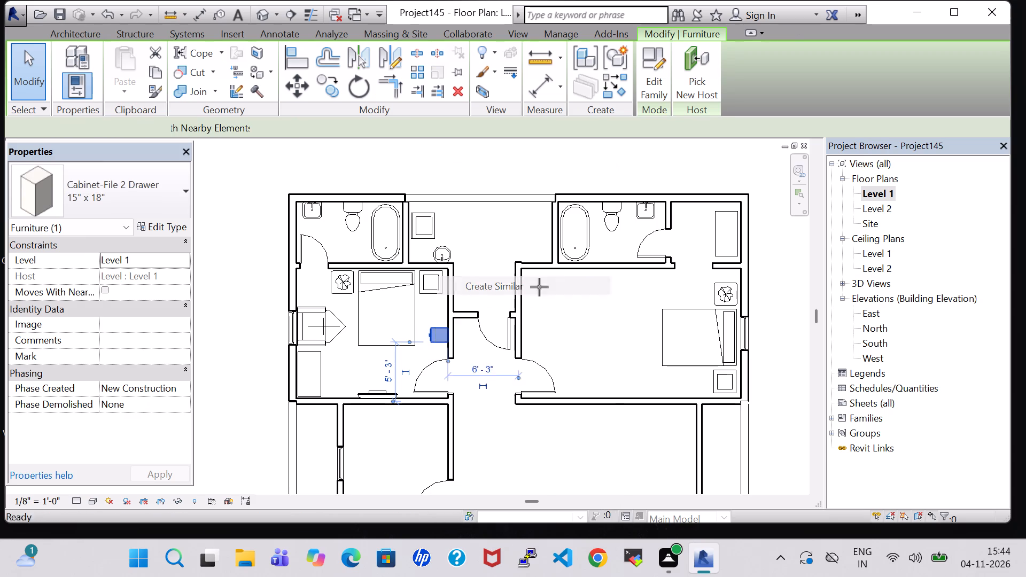
key(space)
key(space)
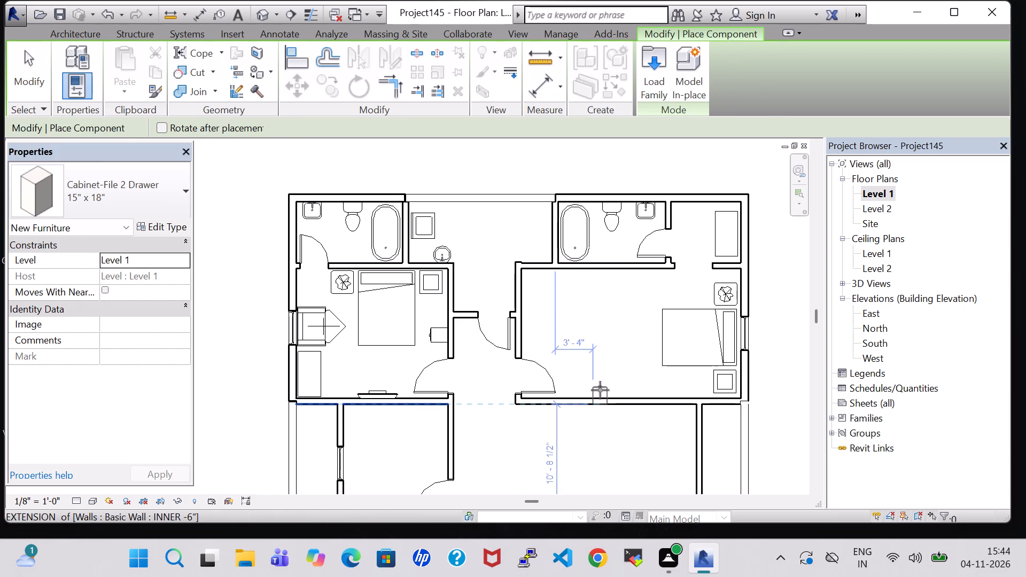
scroll(600, 390, up, 4)
click(600, 390)
key(Escape)
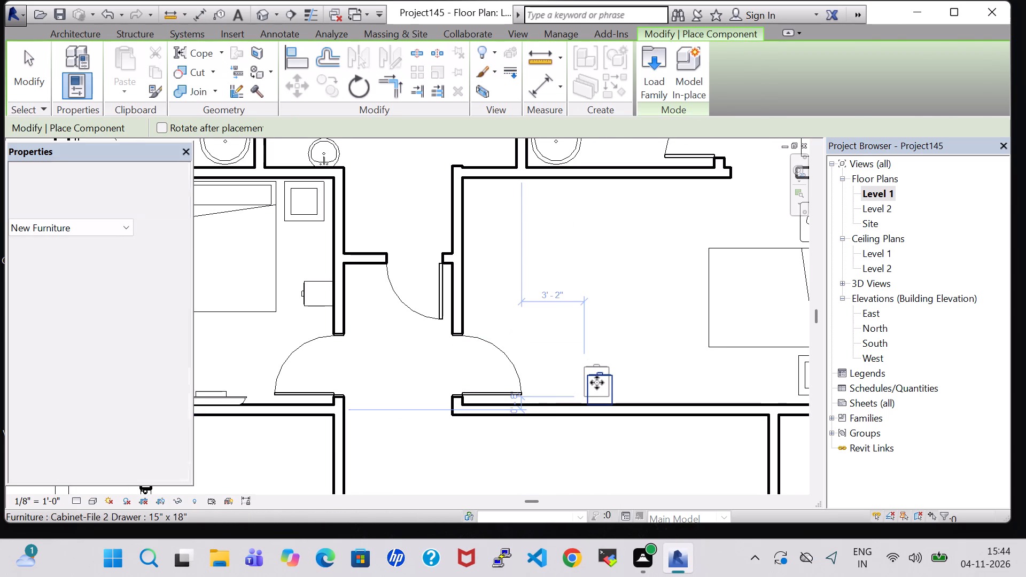
key(Escape)
Place another Mirror-Ellipse 24" x 48" on the east bedroom's south wall, behind the file cabinet.
click(333, 288)
right_click(333, 288)
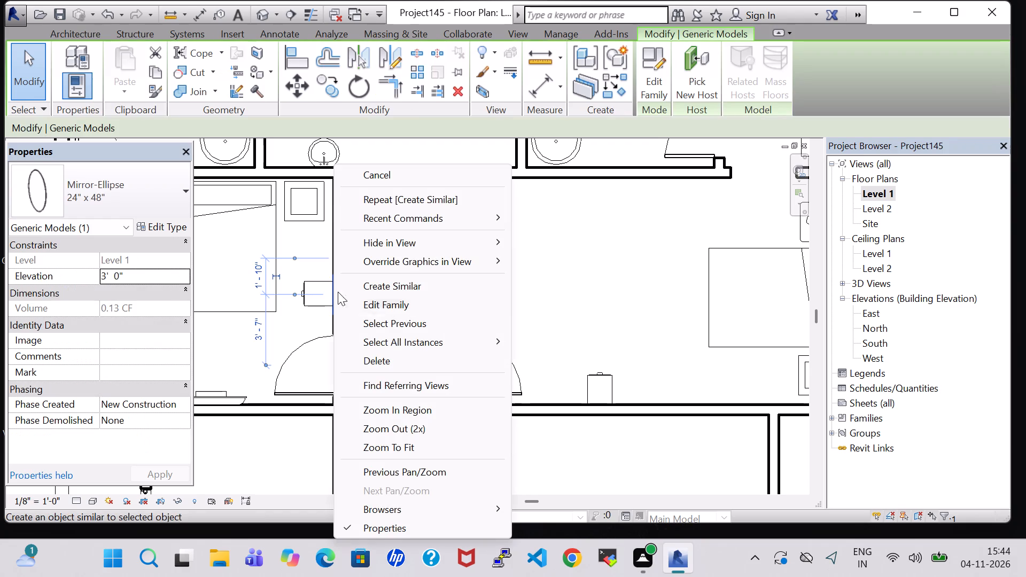
click(380, 290)
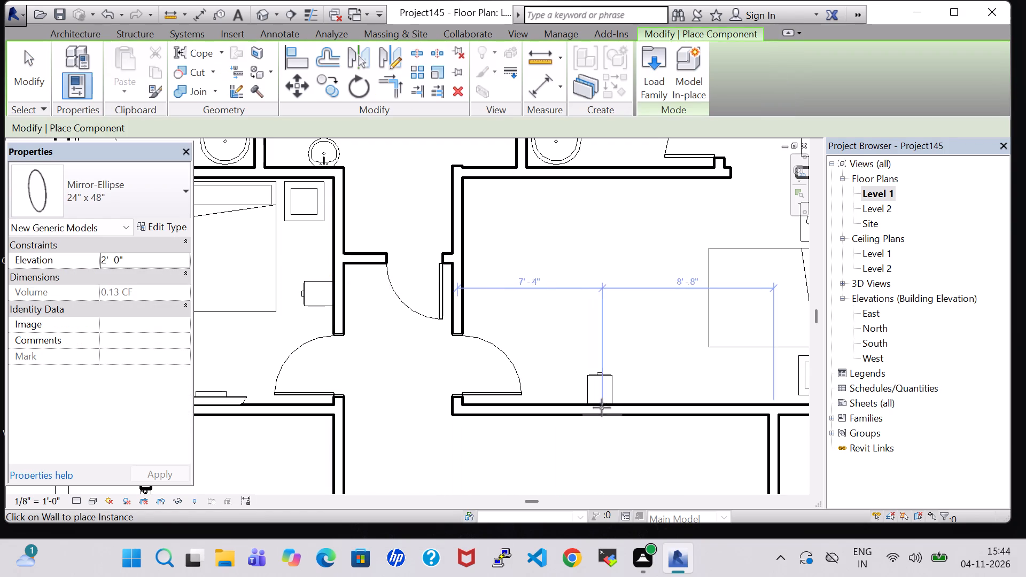
scroll(602, 406, up, 10)
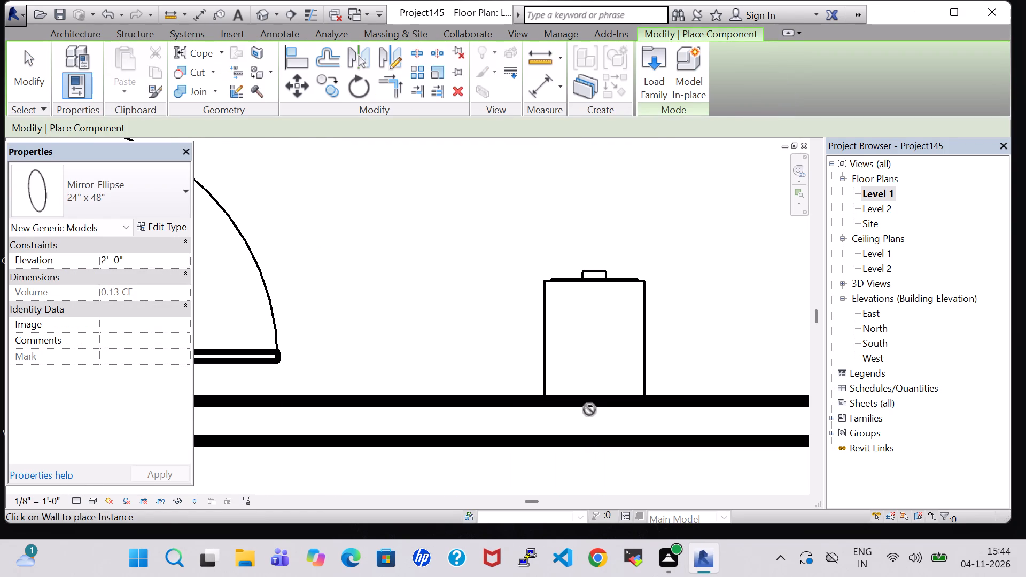
click(590, 407)
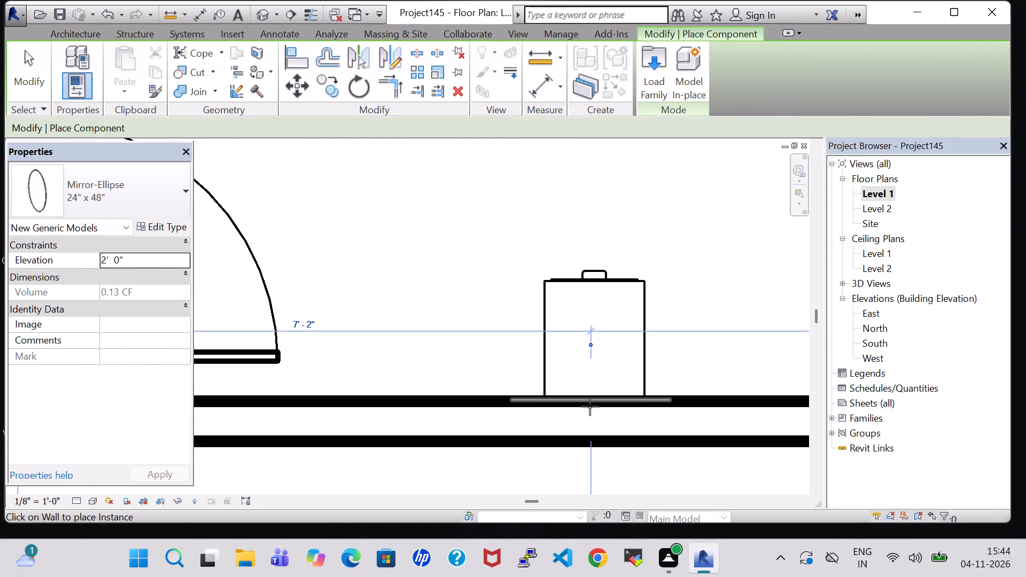
key(Escape)
key(Escape)
Set the east bedroom mirror's elevation to 3' 0".
click(583, 400)
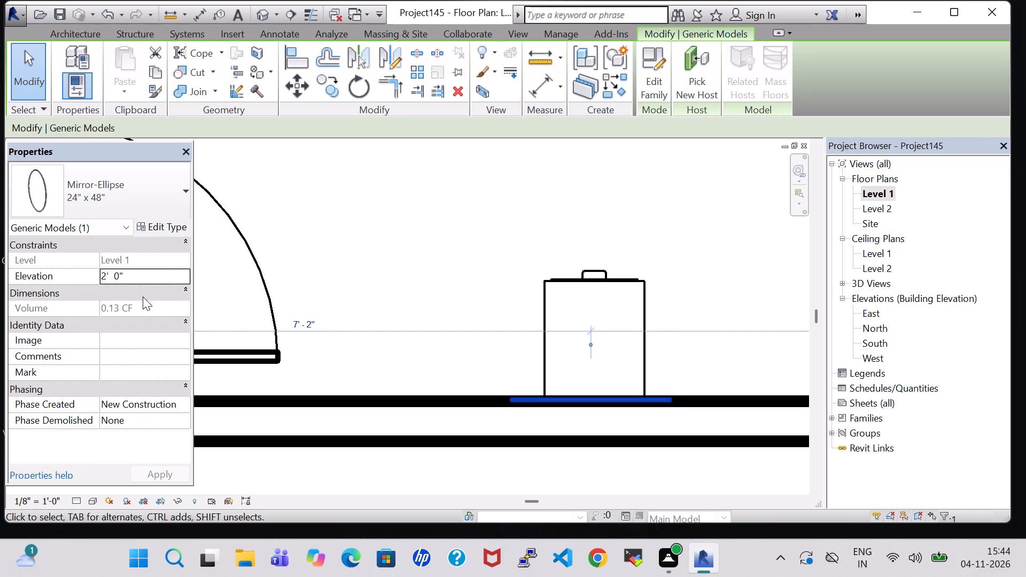
double_click(105, 275)
key(BackSpace)
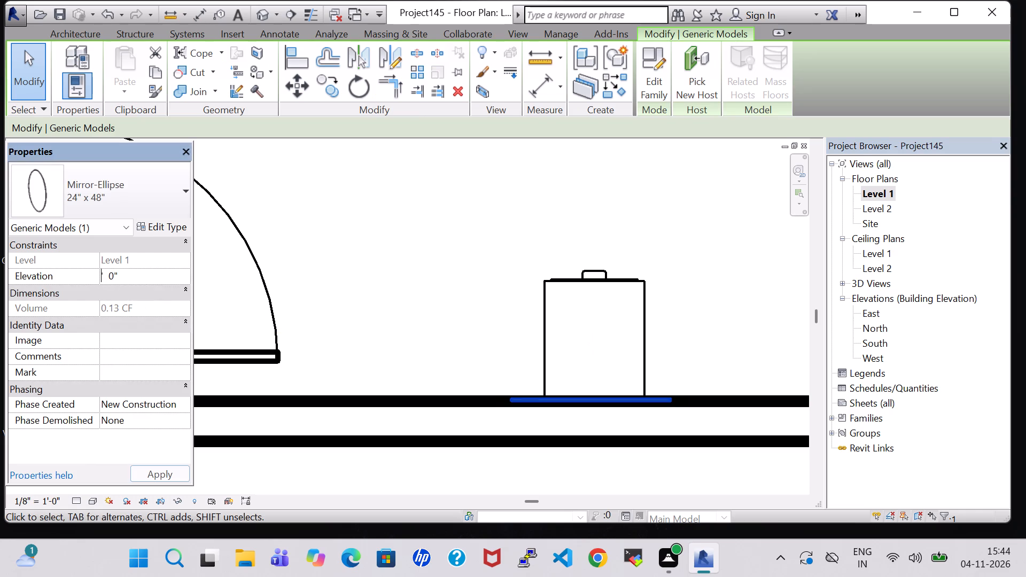
key(3)
click(166, 477)
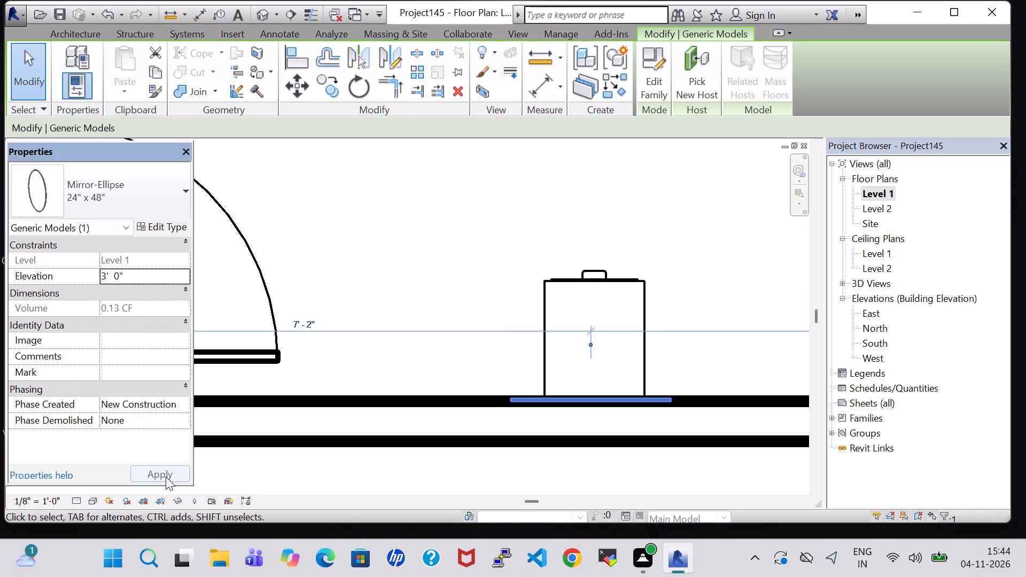
click(425, 260)
Place a rotated copy of the 42" TV - Flat Screen against the east bedroom's west wall, facing the bed.
scroll(425, 260, down, 9)
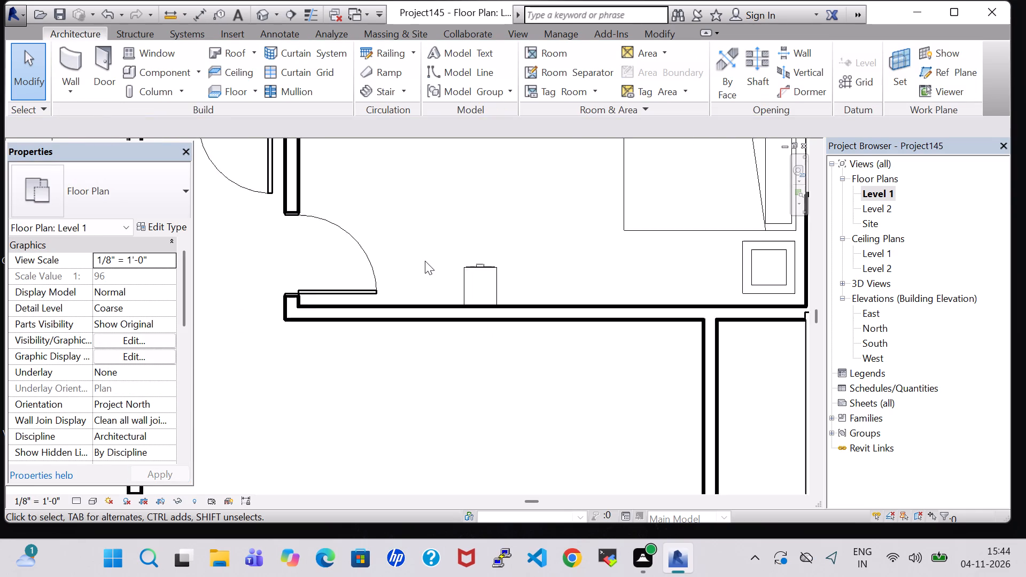
middle_drag(425, 260, 468, 362)
scroll(467, 360, down, 2)
middle_drag(461, 352, 525, 352)
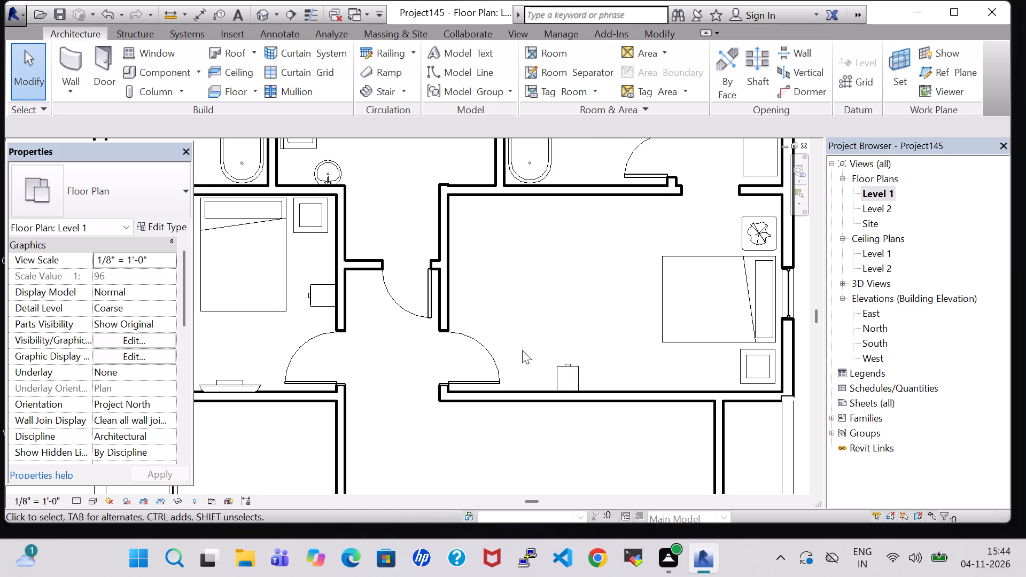
middle_drag(522, 350, 568, 339)
scroll(567, 339, down, 2)
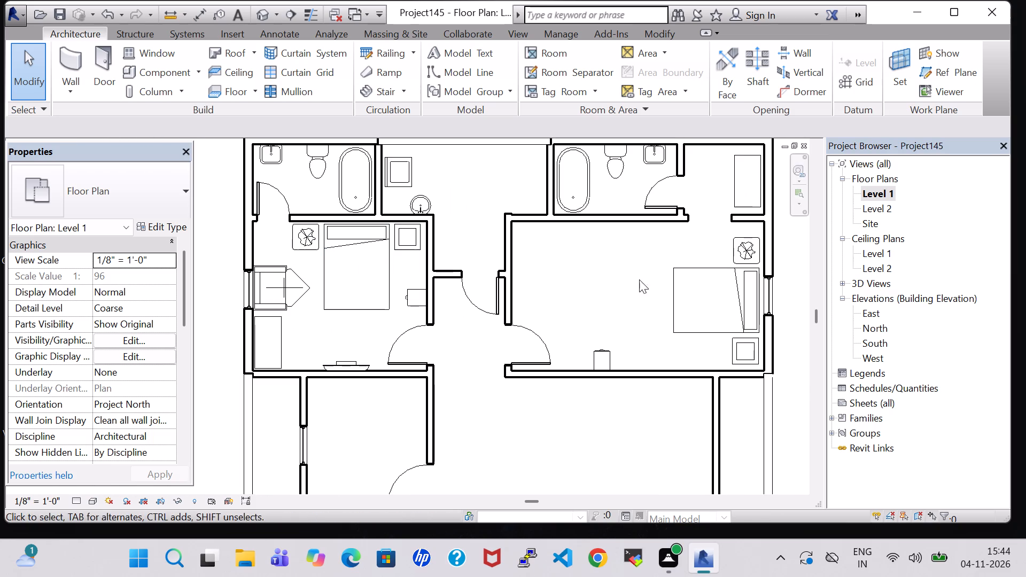
click(352, 366)
right_click(355, 366)
click(420, 288)
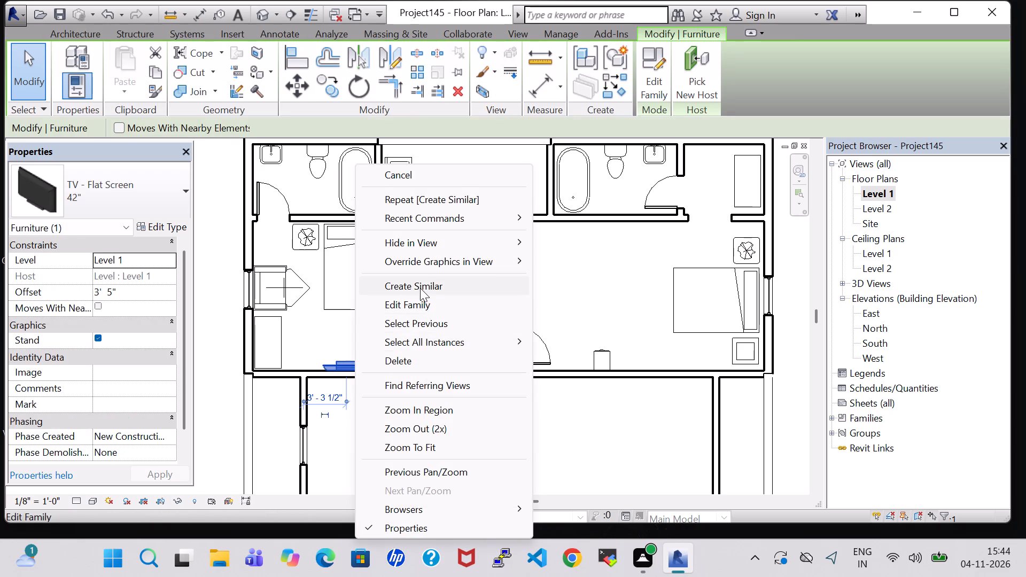
key(space)
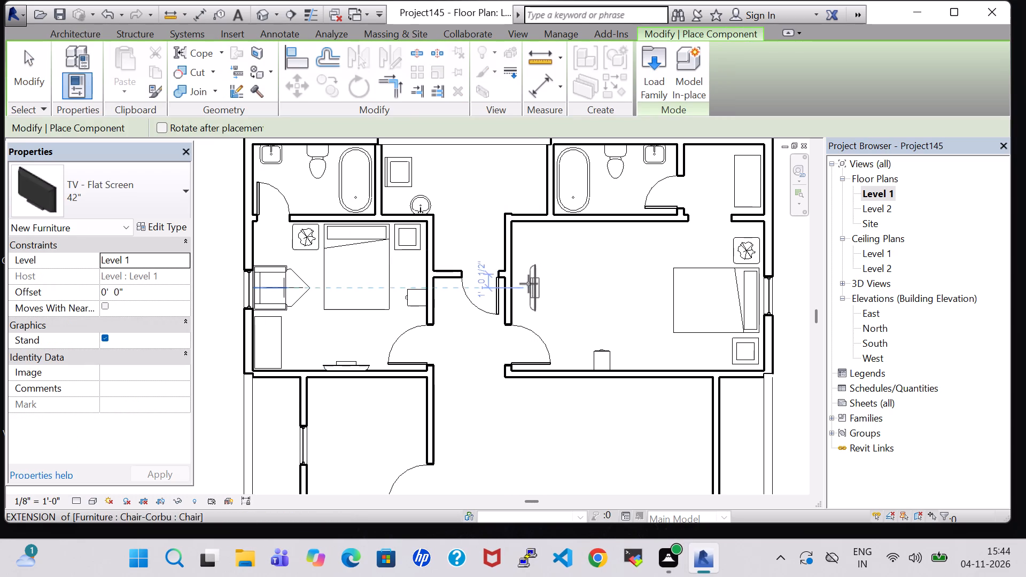
click(517, 279)
key(Escape)
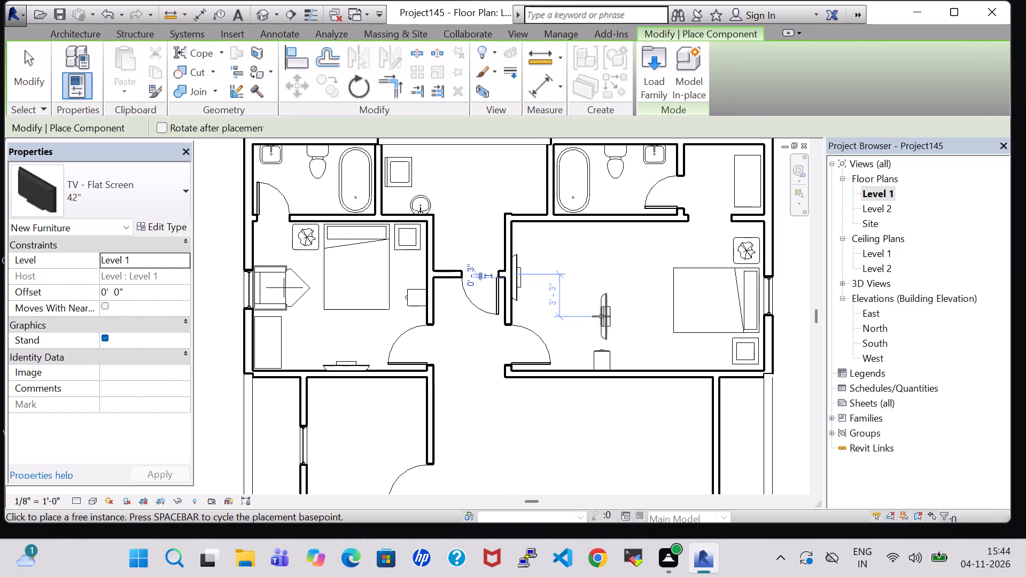
key(Escape)
Nudge the east bedroom's TV slightly south along the west wall.
click(522, 284)
key(Down)
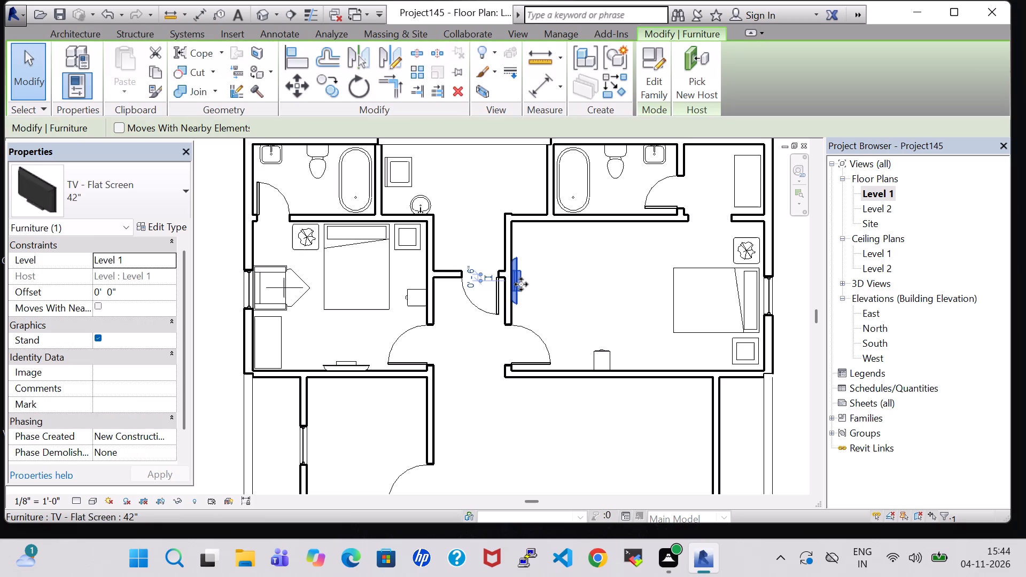
key(Down)
Change the east bedroom's bed type to King 78" x 80".
click(672, 321)
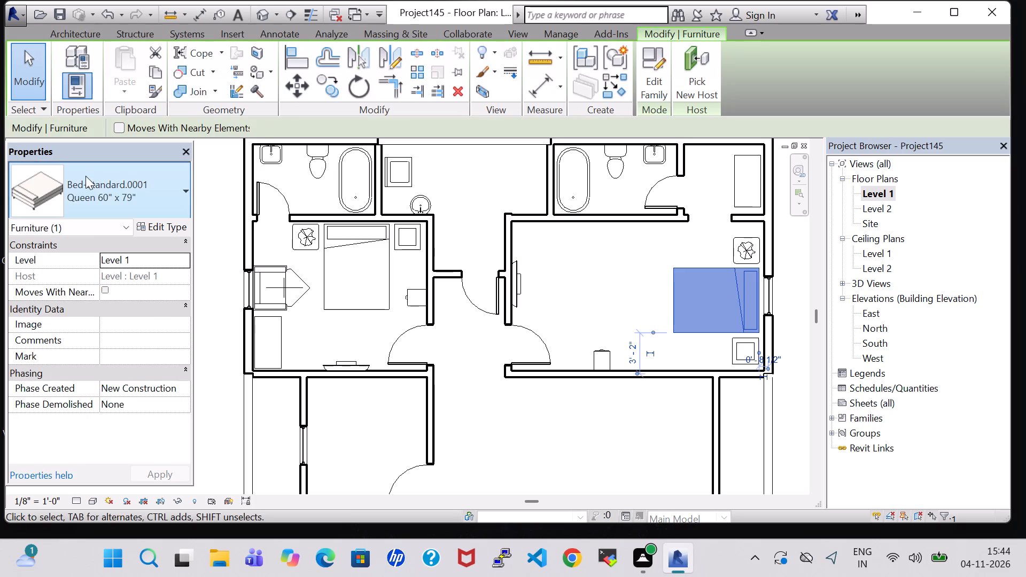
click(157, 227)
click(269, 126)
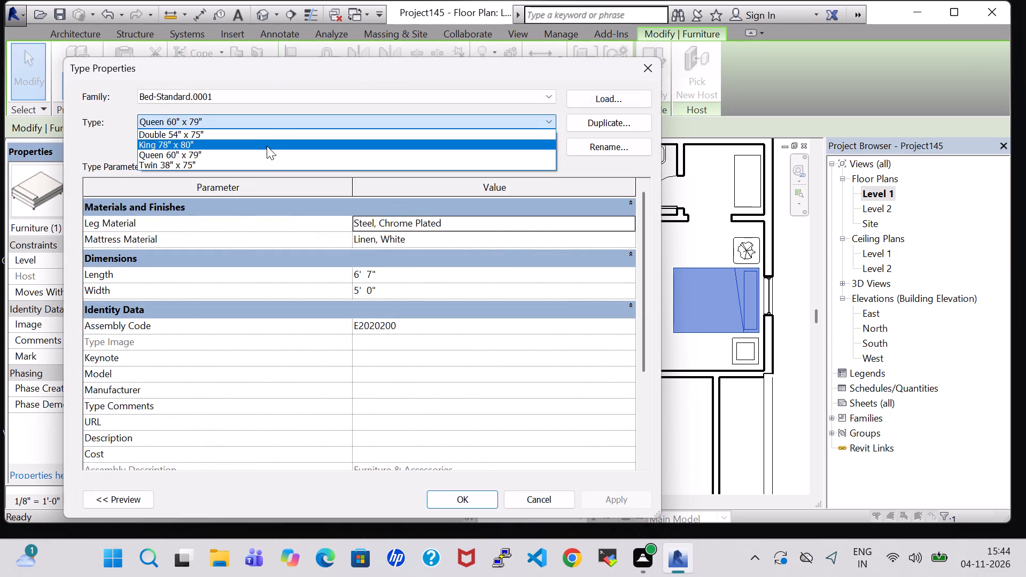
click(265, 144)
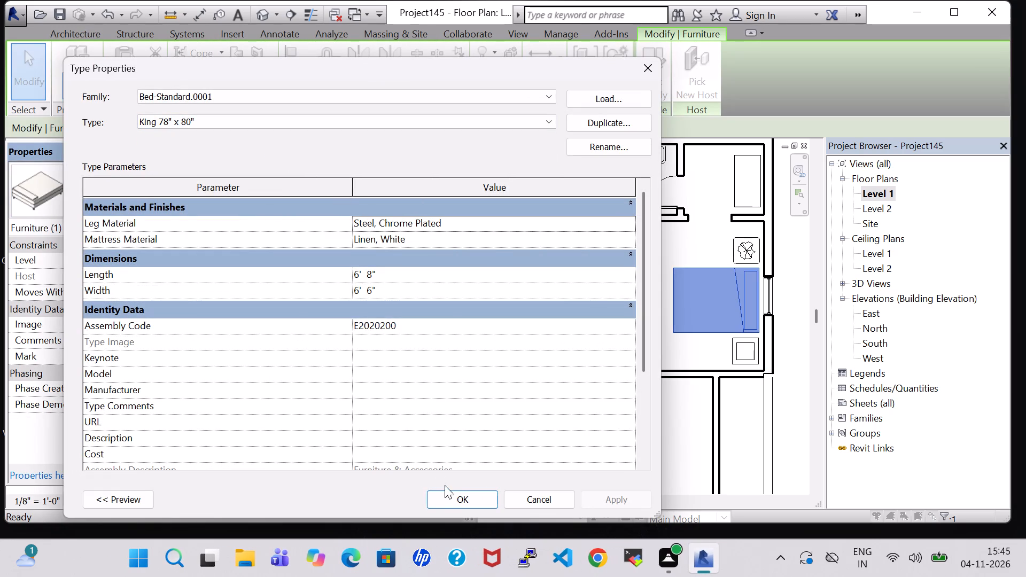
click(453, 501)
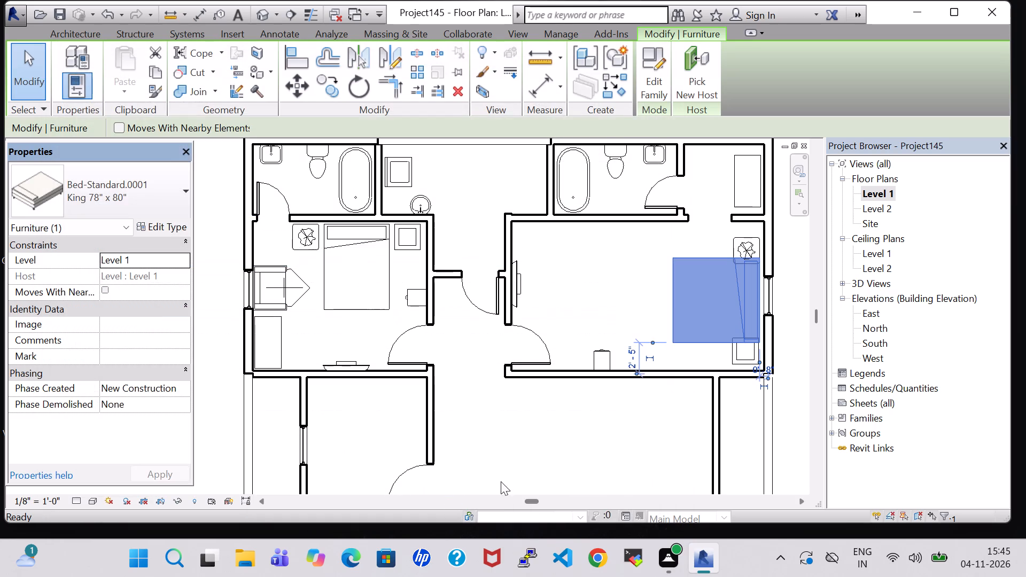
Nudge the east bedroom's end table north, clear of the king bed, and slightly east towards the wall.
click(746, 237)
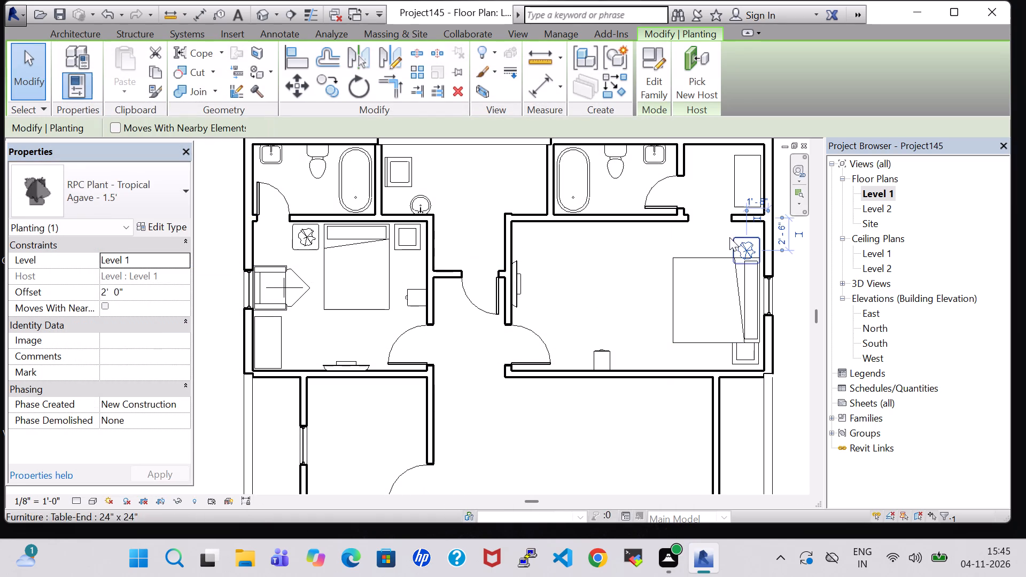
scroll(719, 237, up, 4)
click(759, 239)
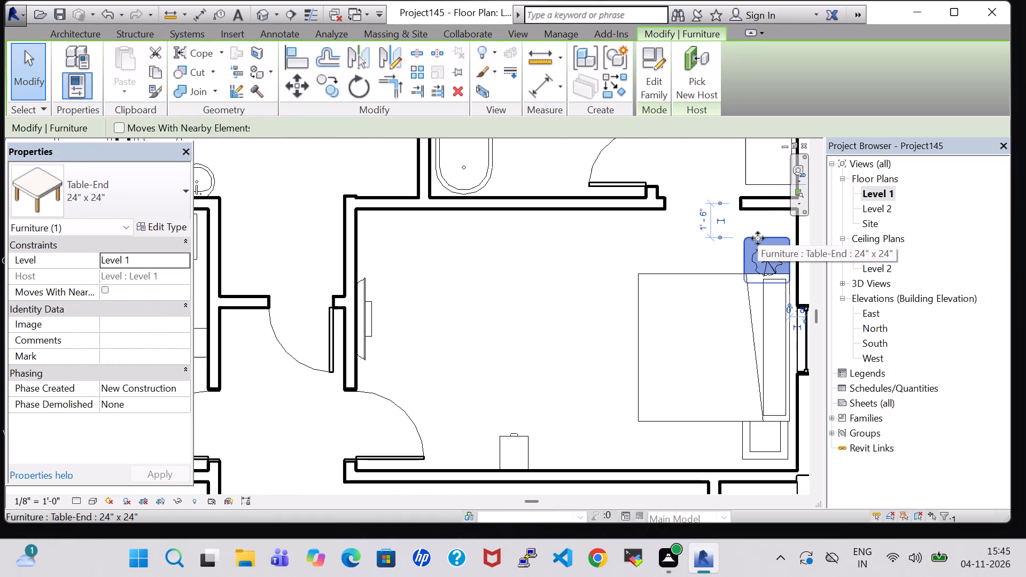
key(Up)
key(Up)
key(Up)
key(Up)
key(Up)
key(Up)
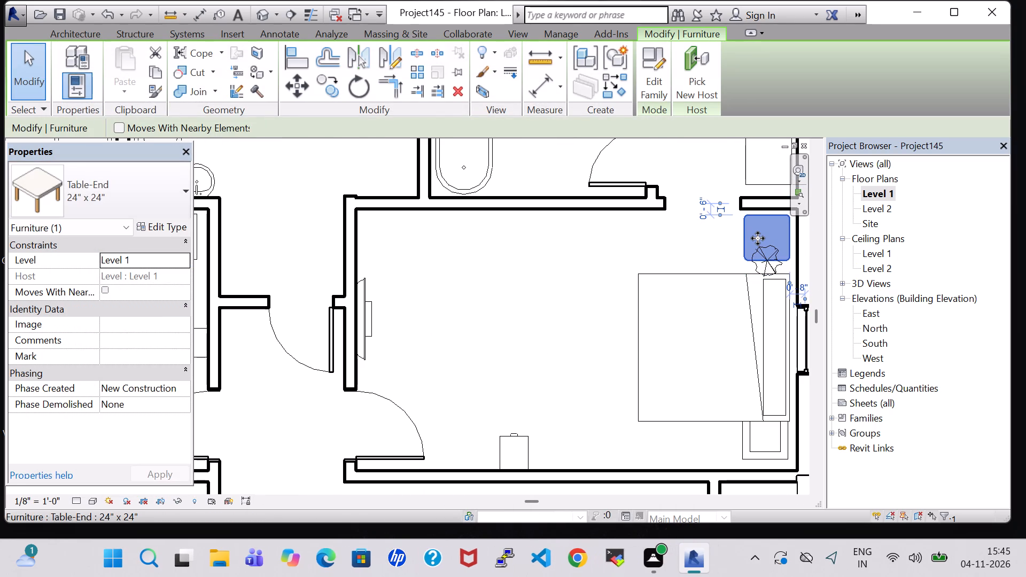
key(Right)
Nudge the agave plant north and slightly east until it is centred on the east bedroom's end table.
click(759, 273)
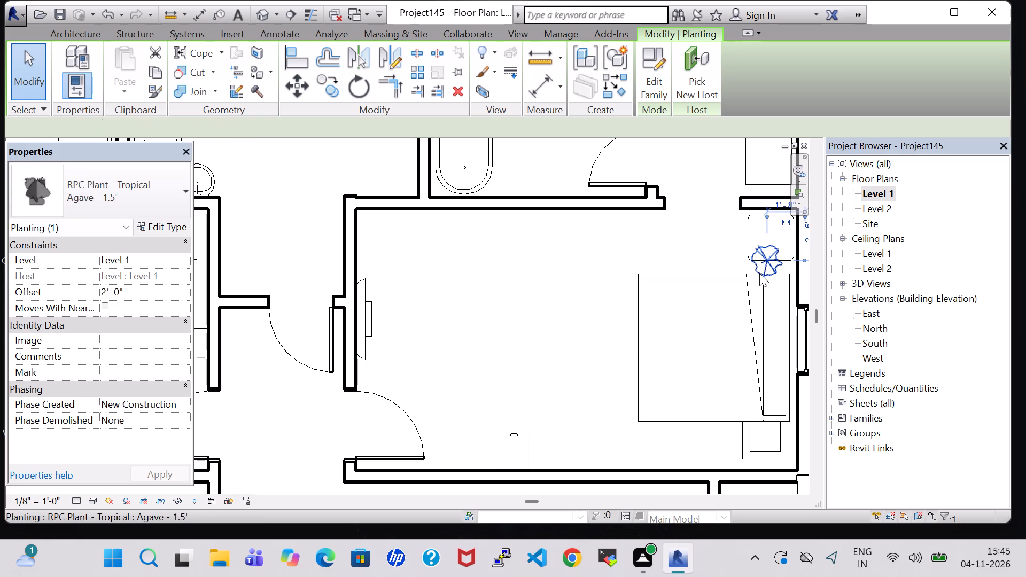
key(Up)
key(Up)
key(Up)
key(Up)
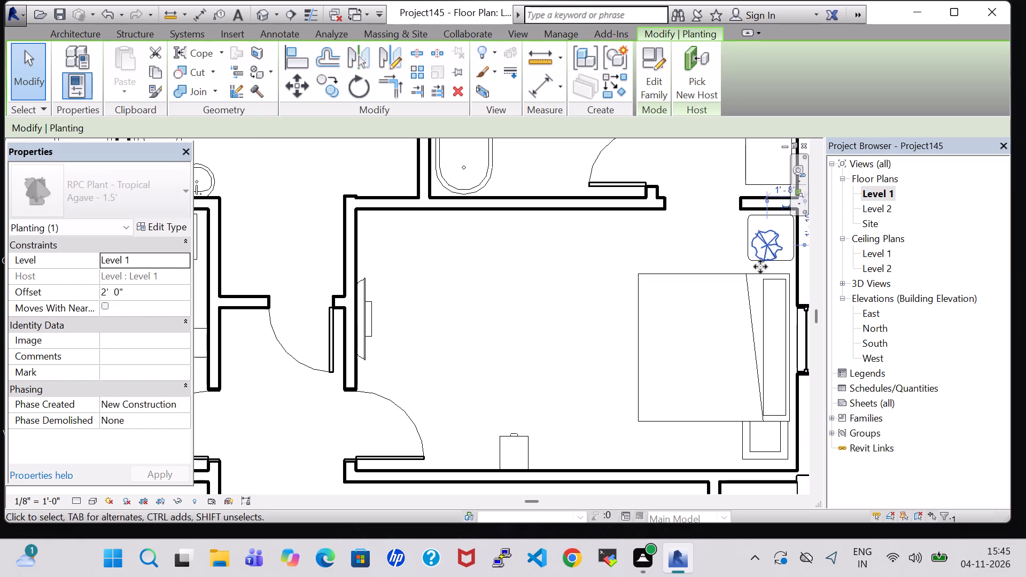
key(Up)
key(Up)
key(Right)
Nudge the king bed slightly east towards the window wall and north, away from the coffee table.
click(760, 279)
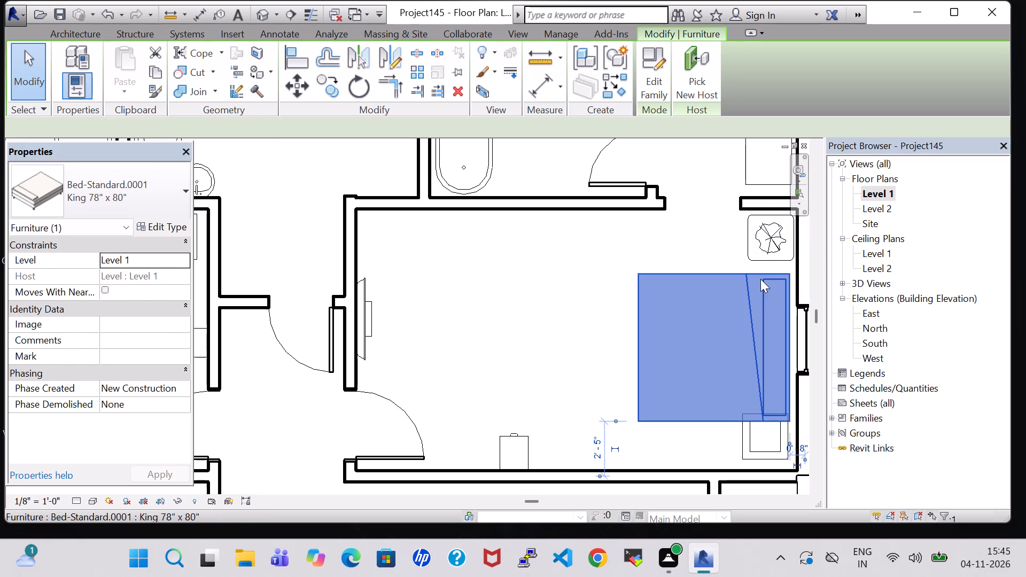
key(Right)
scroll(760, 280, down, 1)
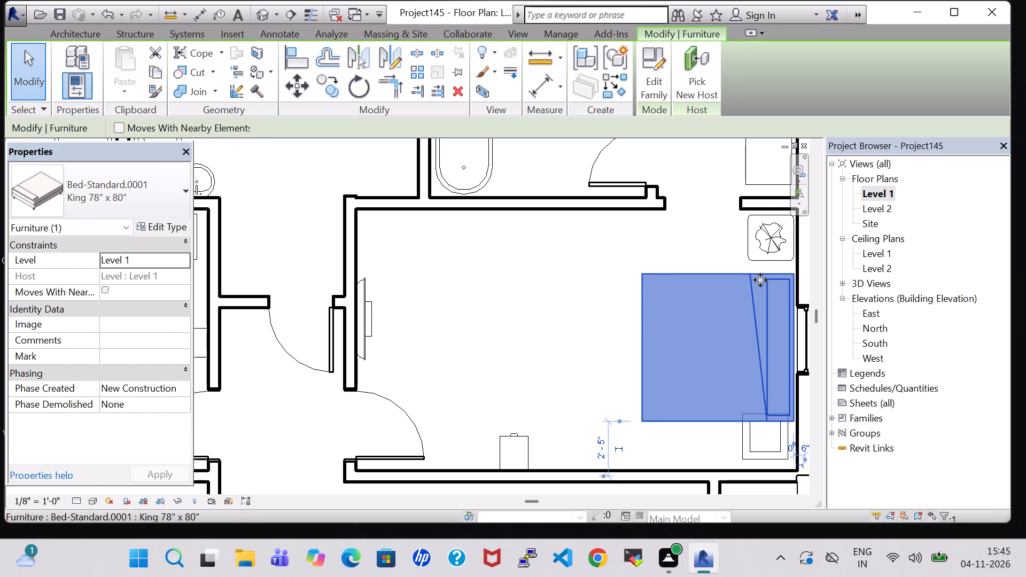
key(Up)
key(Up)
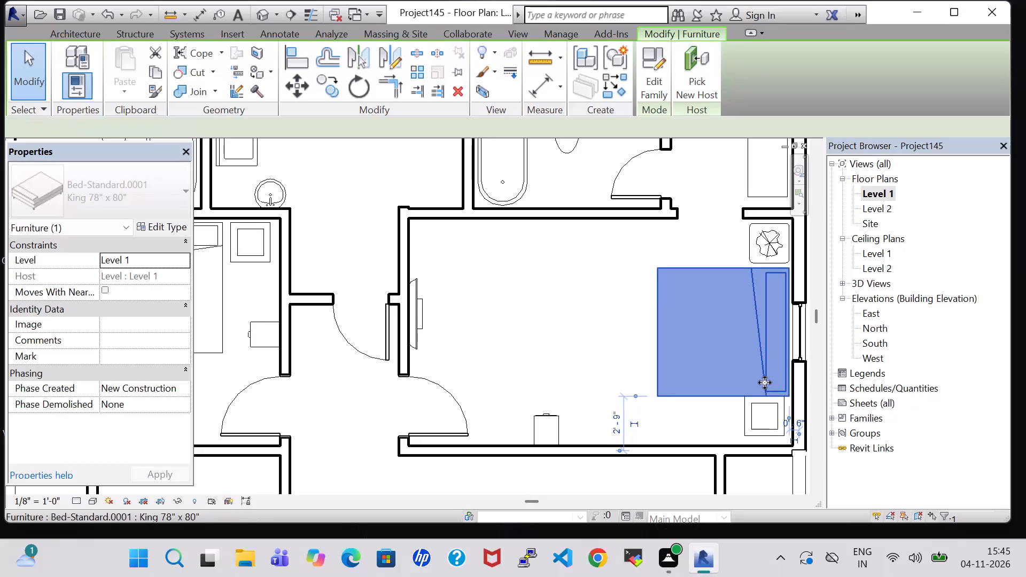
key(Up)
Nudge the east bedroom's coffee table south, away from the king bed, and slightly east towards the wall.
click(771, 426)
key(Down)
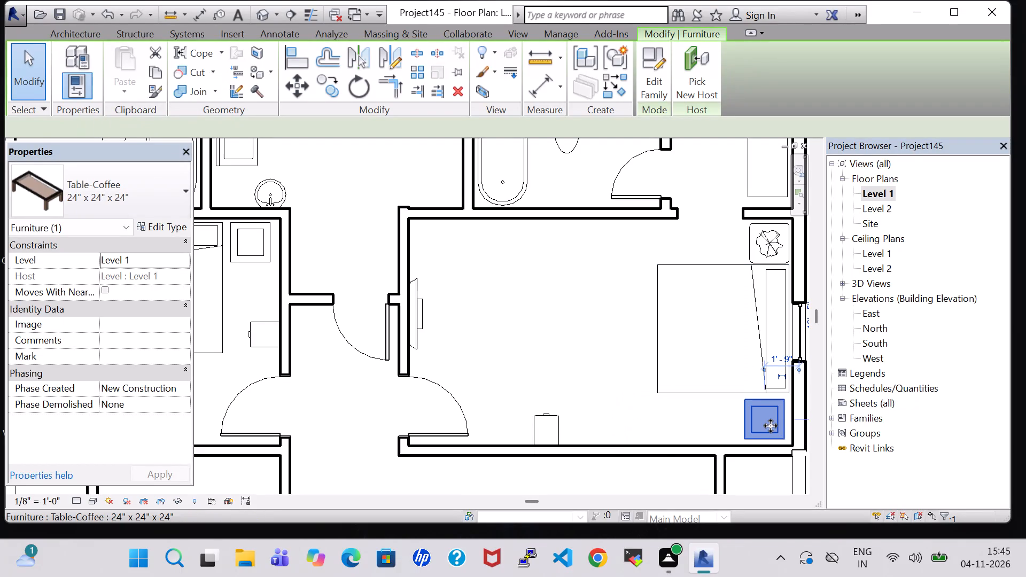
key(Down)
key(Right)
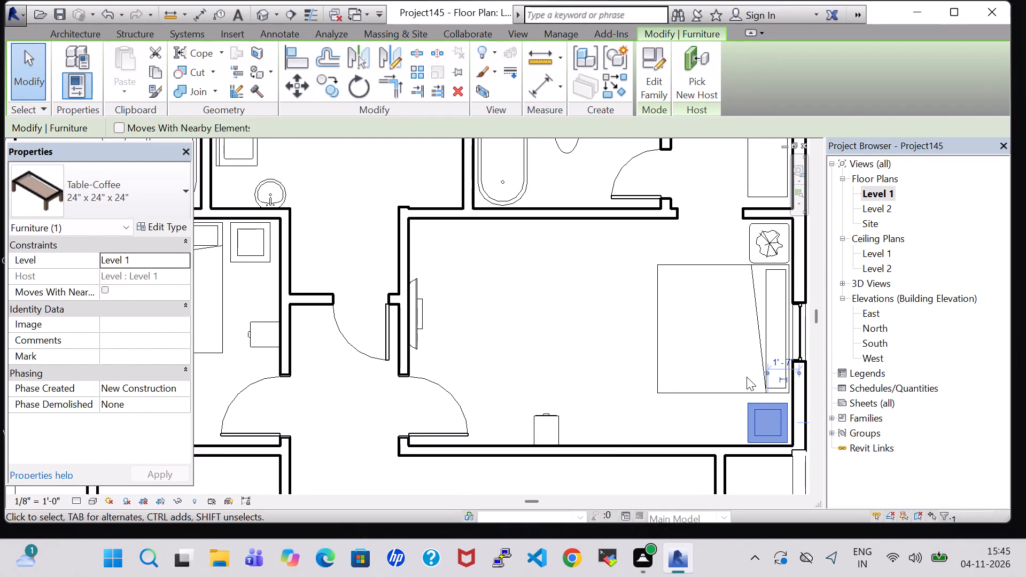
Nudge the king bed slightly south to even out its spacing between the end table and the coffee table.
click(747, 377)
click(752, 387)
key(Down)
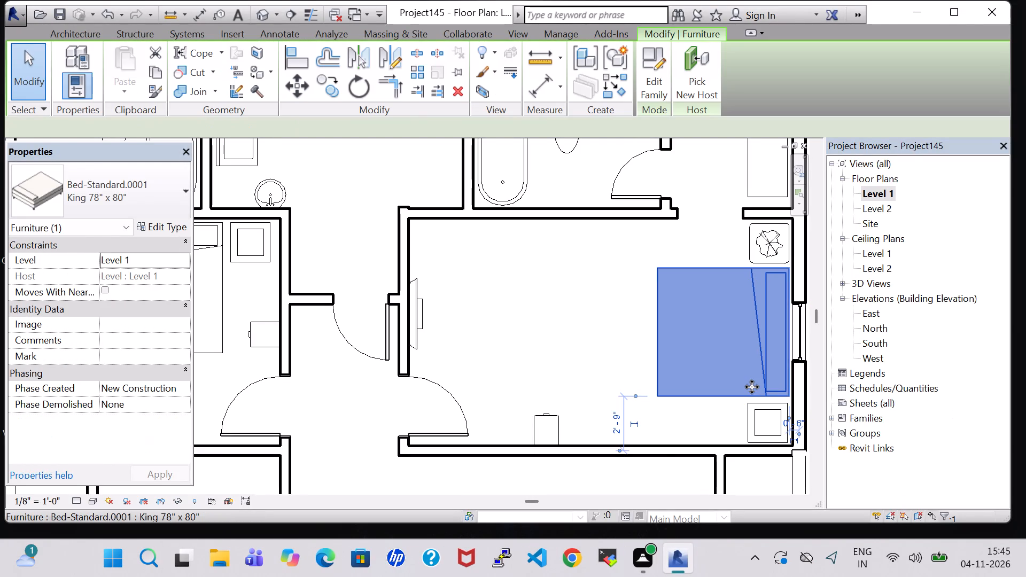
key(Down)
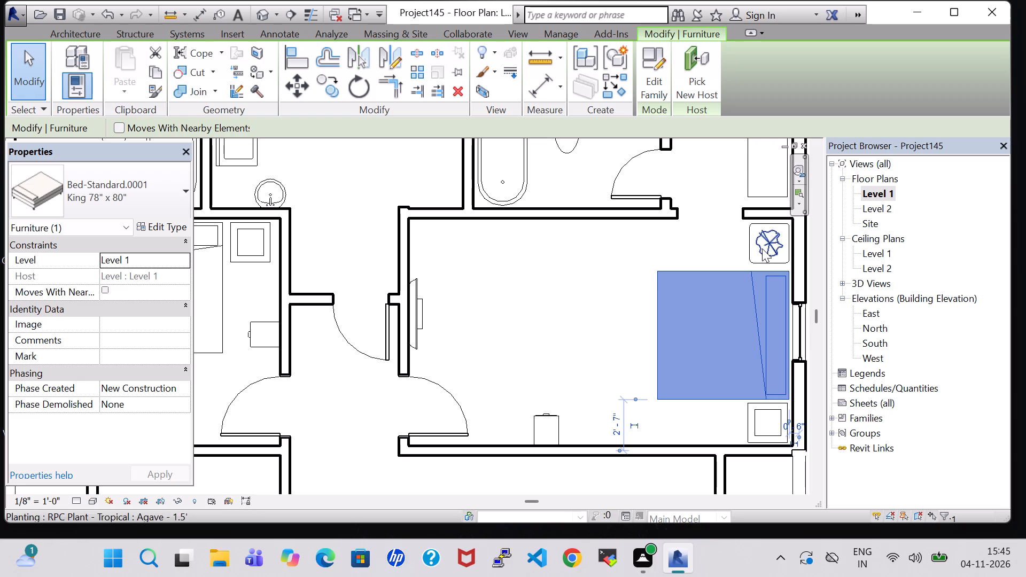
Nudge the east bedroom's end table slightly south towards the king bed.
click(721, 255)
click(748, 256)
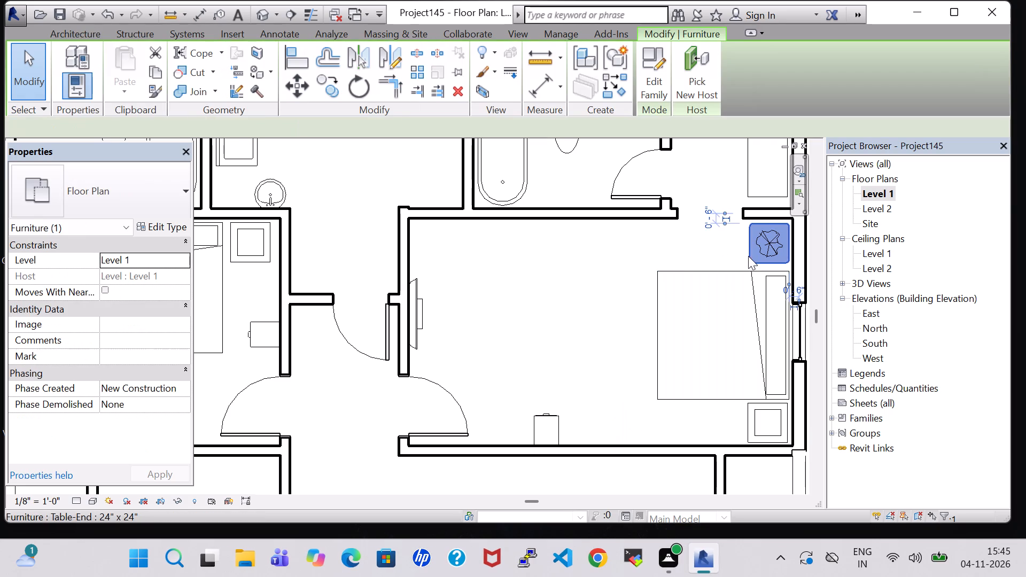
key(Down)
Nudge the agave plant on the east bedroom's end table slightly south to re-centre it on the tabletop.
click(771, 253)
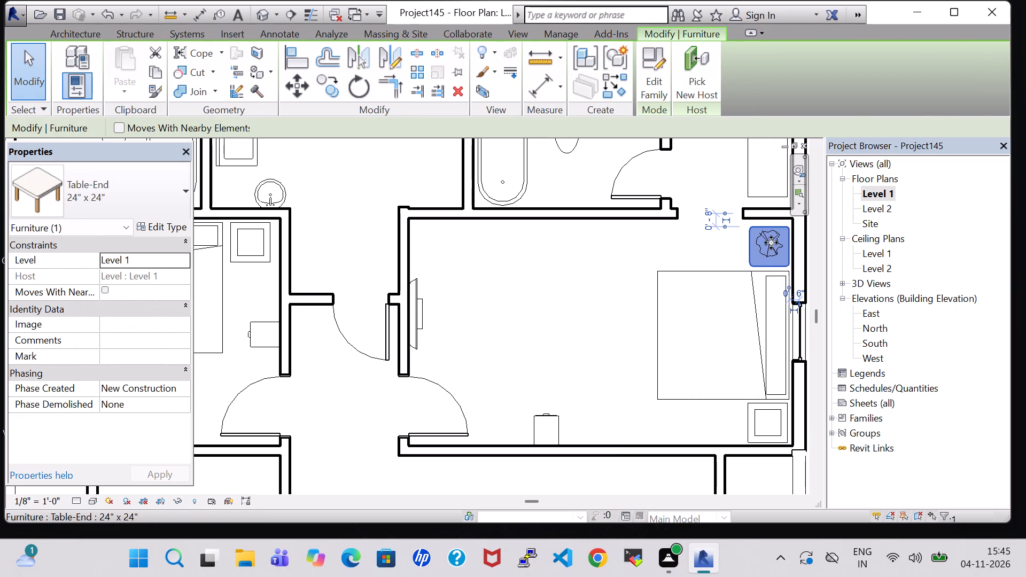
click(716, 243)
click(775, 244)
key(Right)
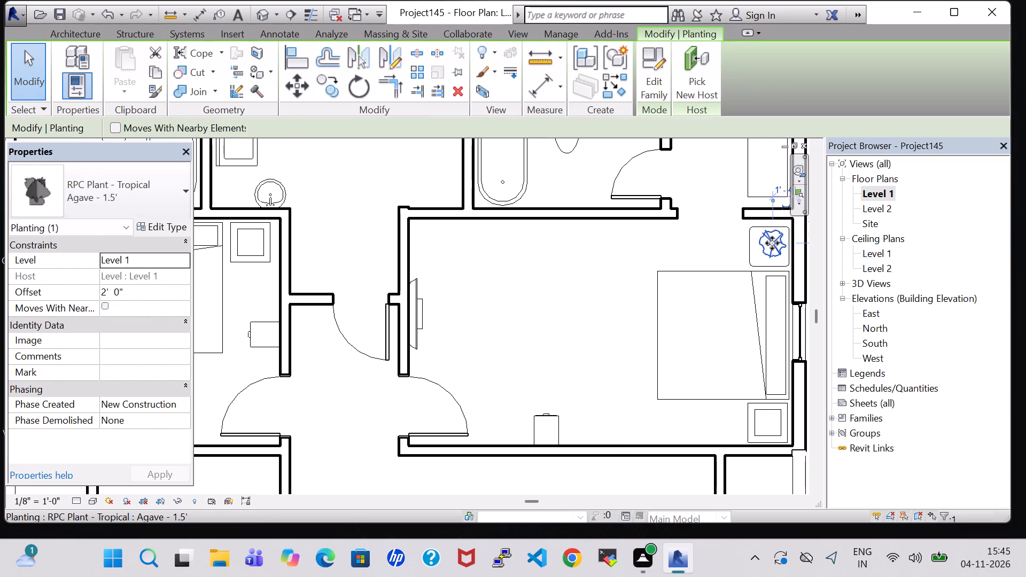
key(Left)
key(Down)
click(582, 275)
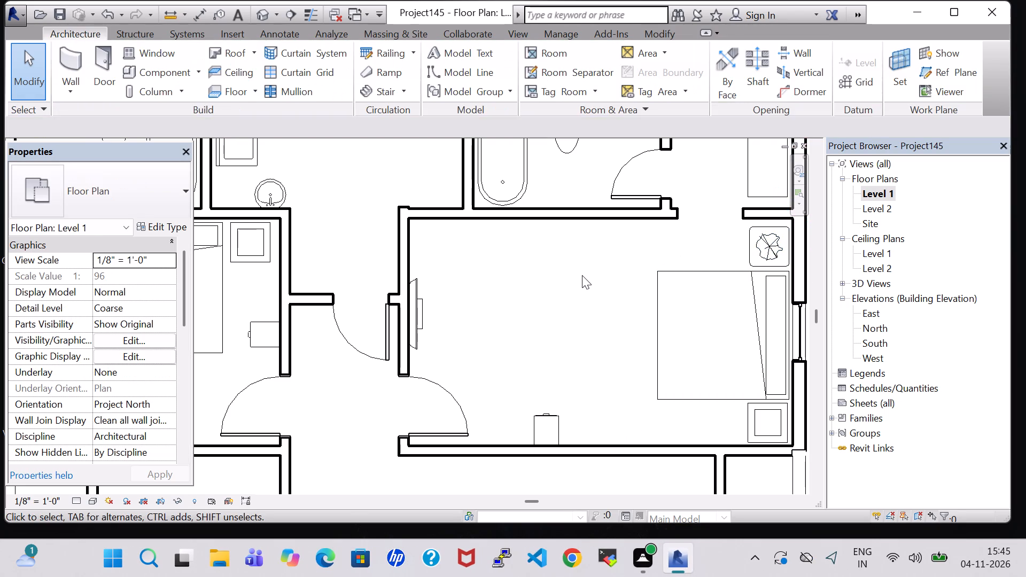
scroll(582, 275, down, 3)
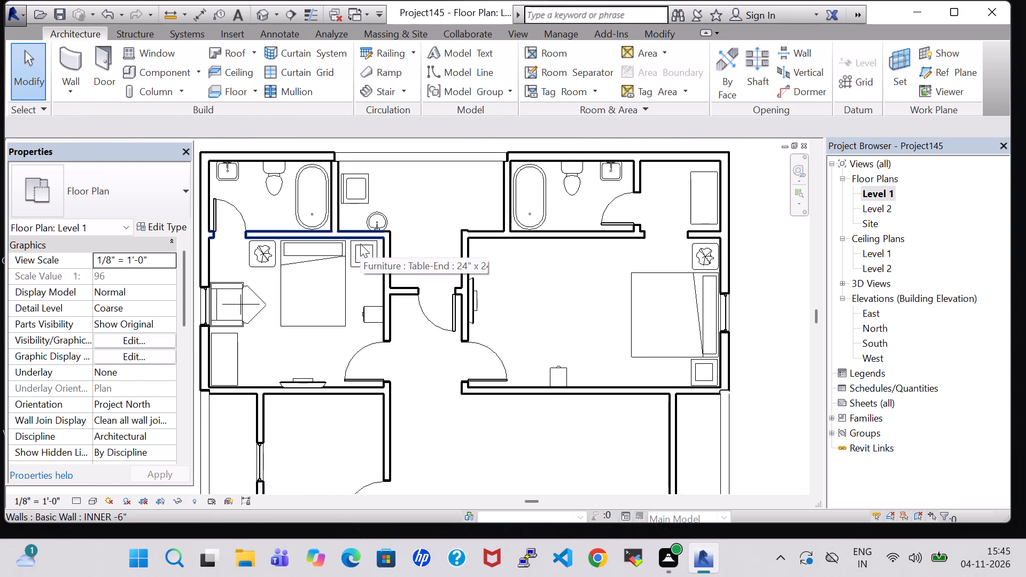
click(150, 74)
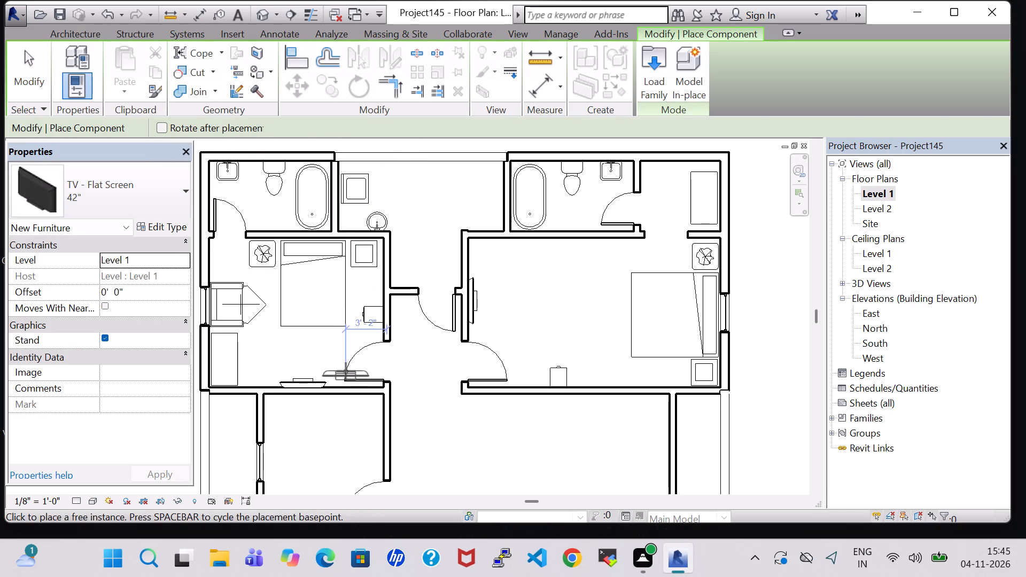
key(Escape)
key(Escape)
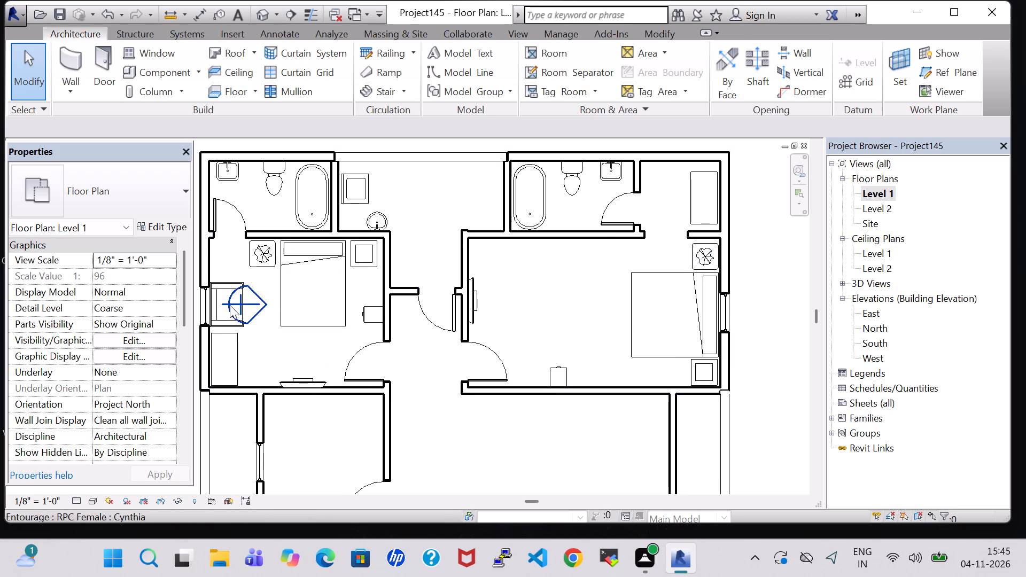
Place two Chair-Corbu armchairs like the west bedroom's side by side against the east bedroom's north wall, facing south.
click(228, 282)
right_click(228, 282)
click(339, 290)
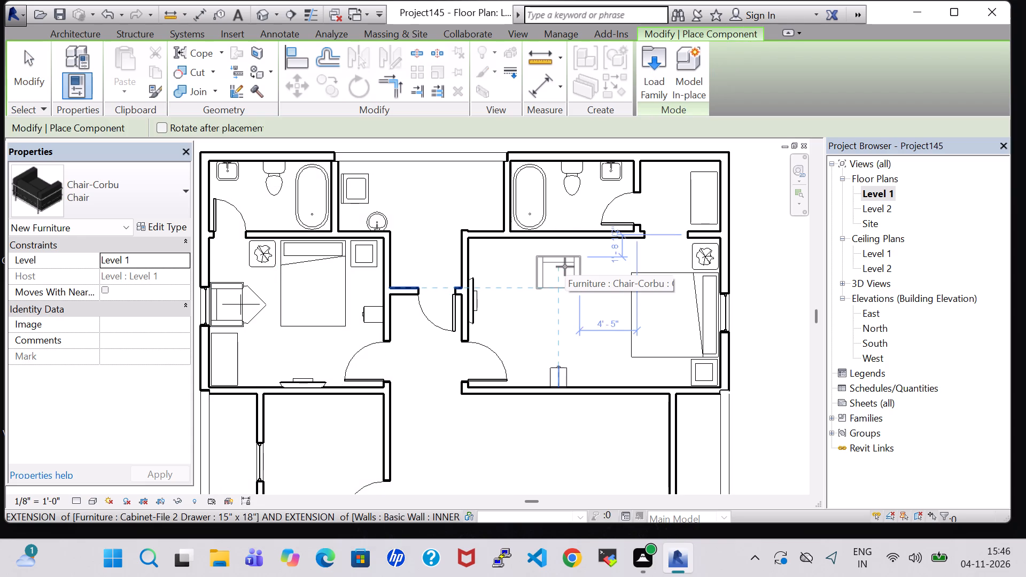
scroll(566, 271, up, 2)
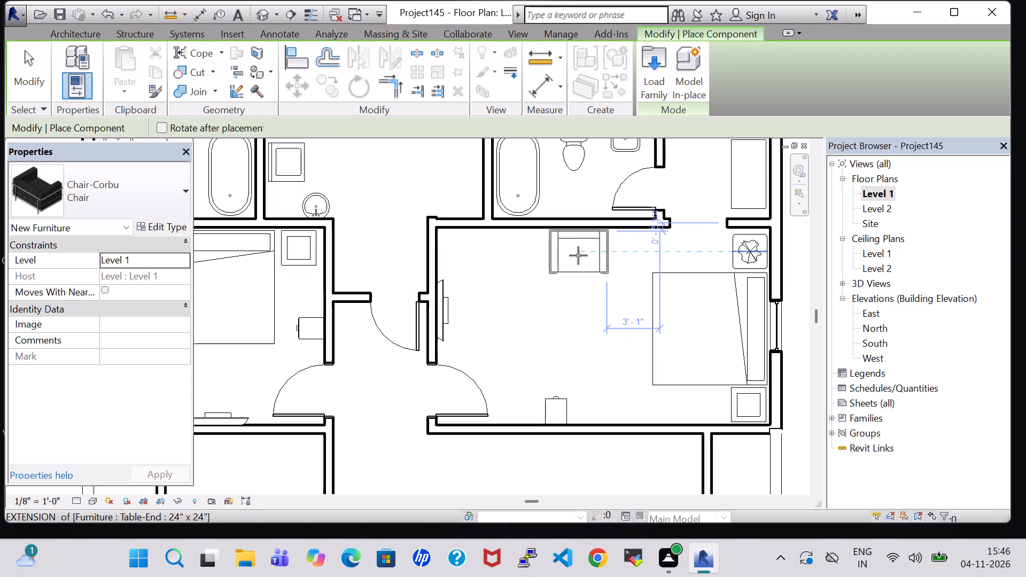
click(578, 255)
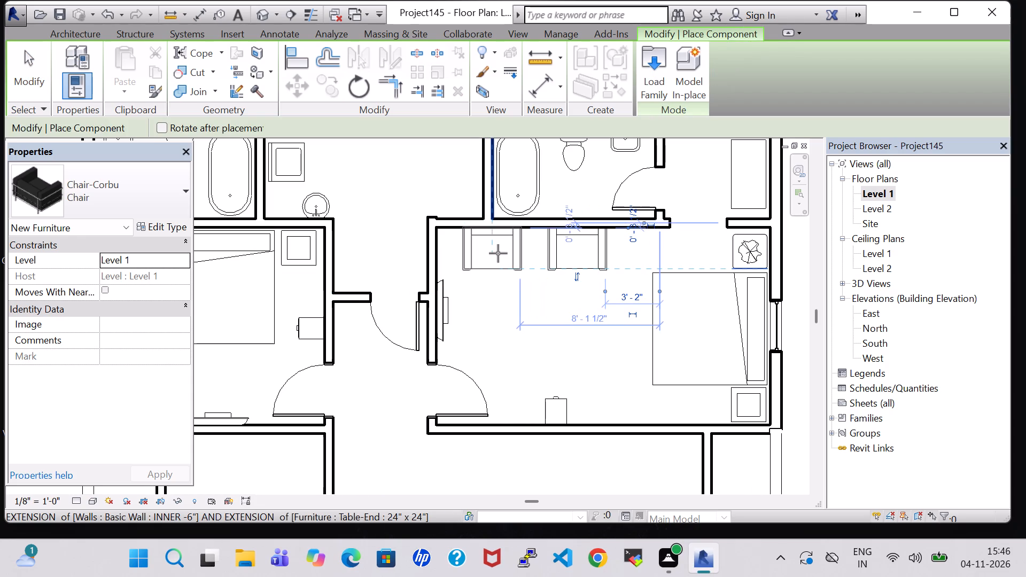
click(507, 253)
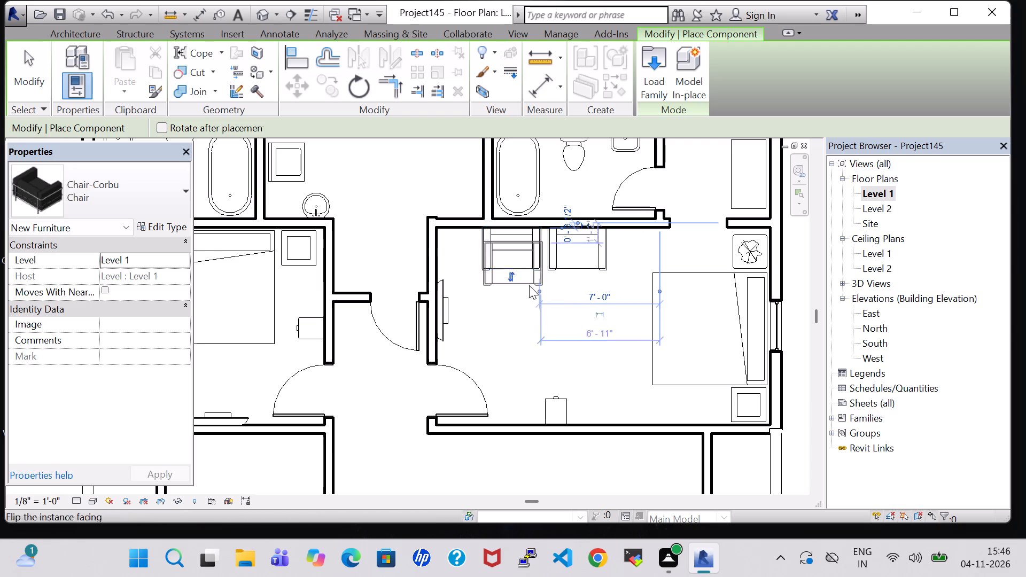
key(Escape)
key(Escape)
Place an RPC Female Cynthia figure like the west bedroom's at each of the two new armchairs, about 3' 2" from the north wall.
scroll(422, 314, down, 2)
middle_drag(440, 319, 454, 319)
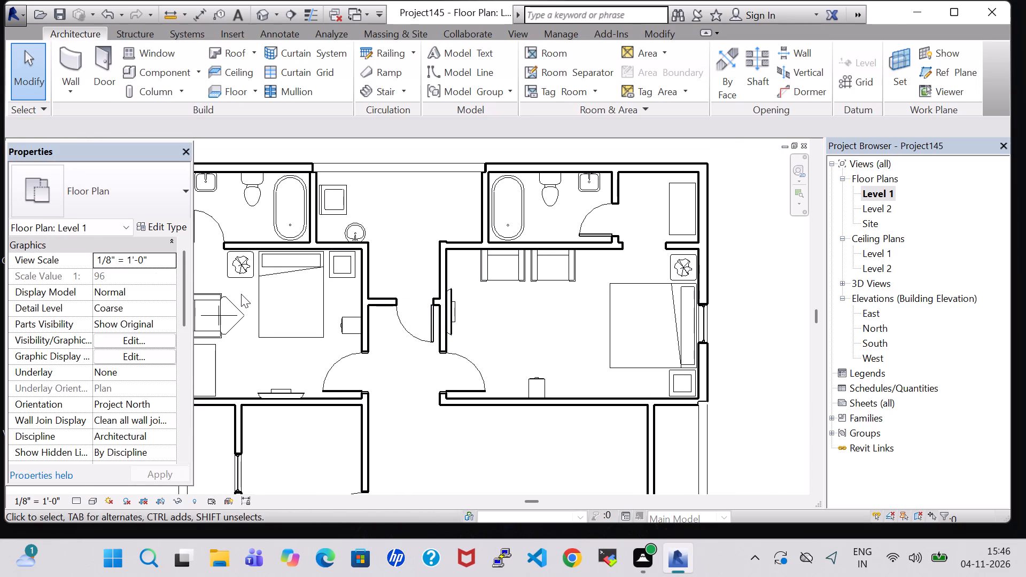
middle_drag(249, 302, 284, 303)
click(265, 315)
right_click(265, 315)
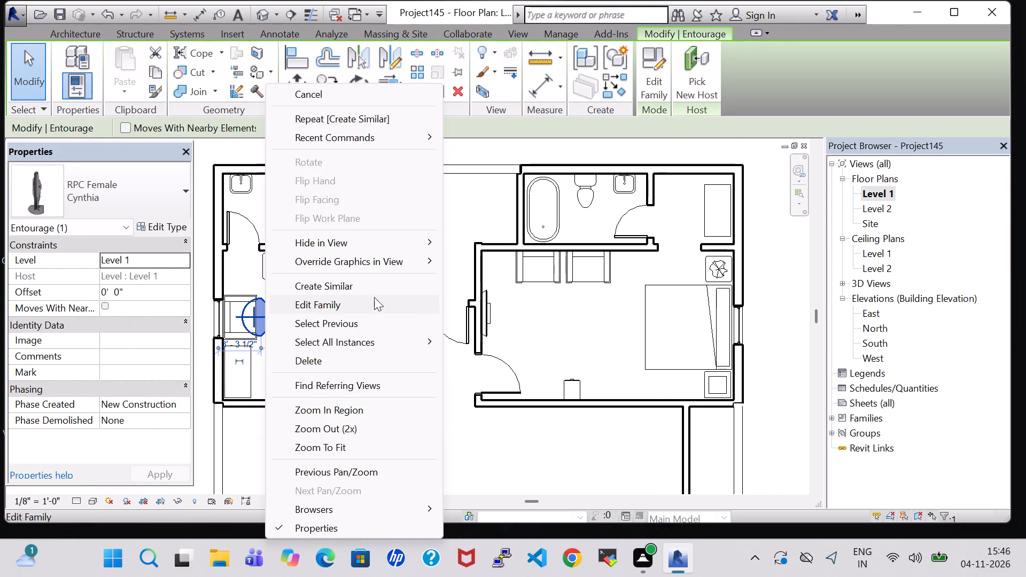
click(374, 290)
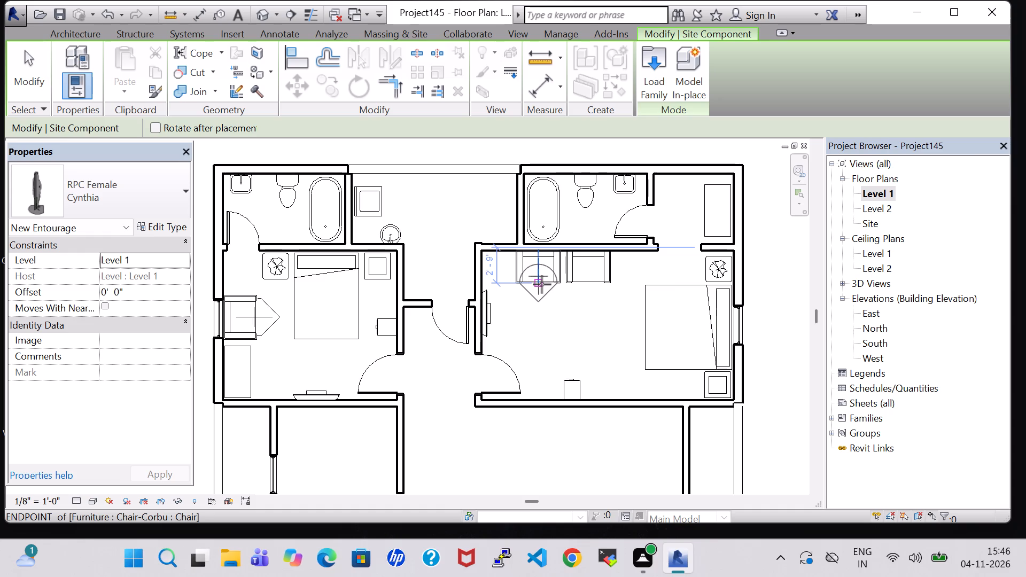
scroll(542, 284, up, 4)
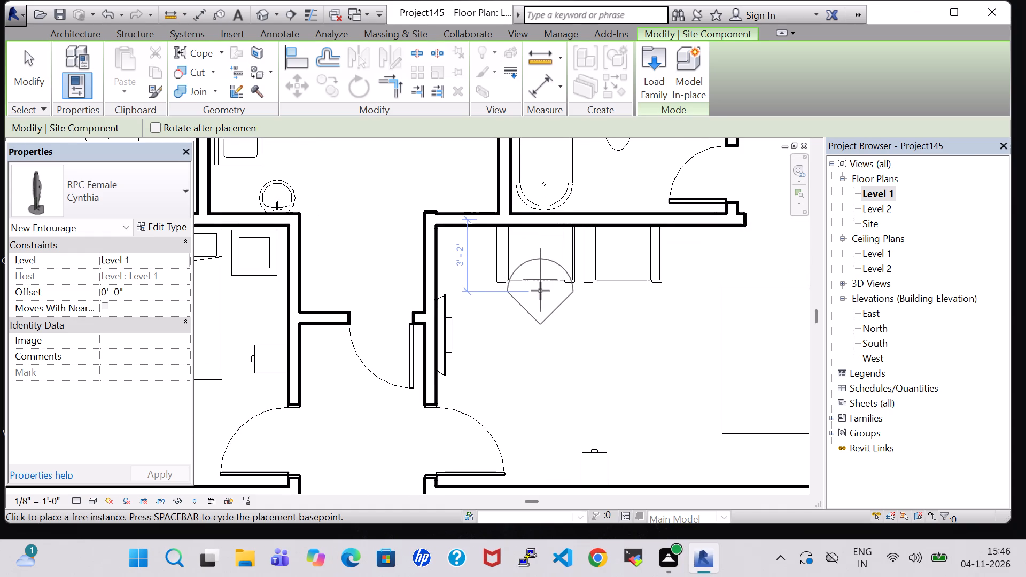
click(536, 291)
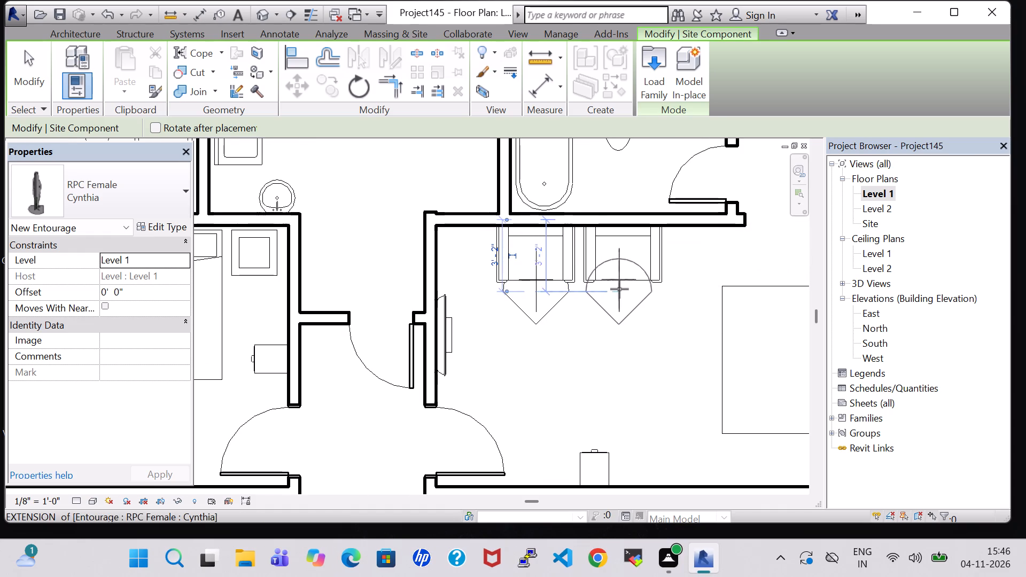
click(624, 289)
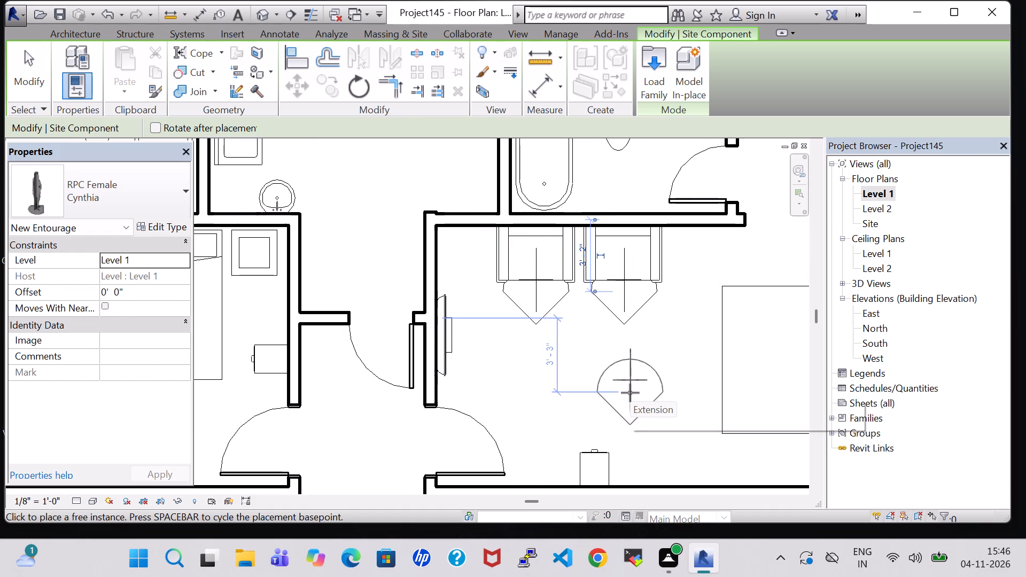
key(Escape)
key(Escape)
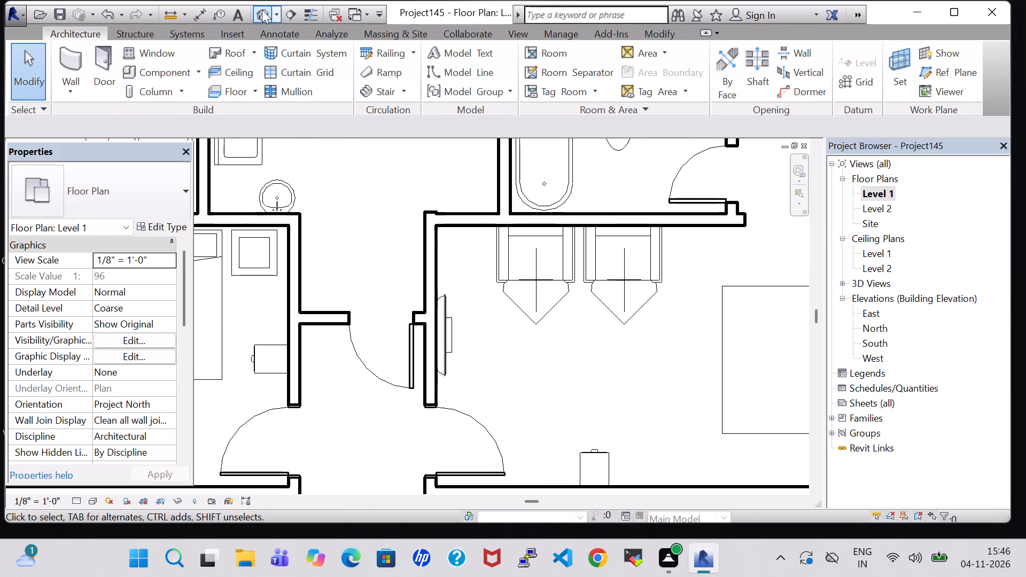
In the 3D view, set the offset of the east bedroom's flat-screen TV to 3' 5" above Level 1.
click(262, 10)
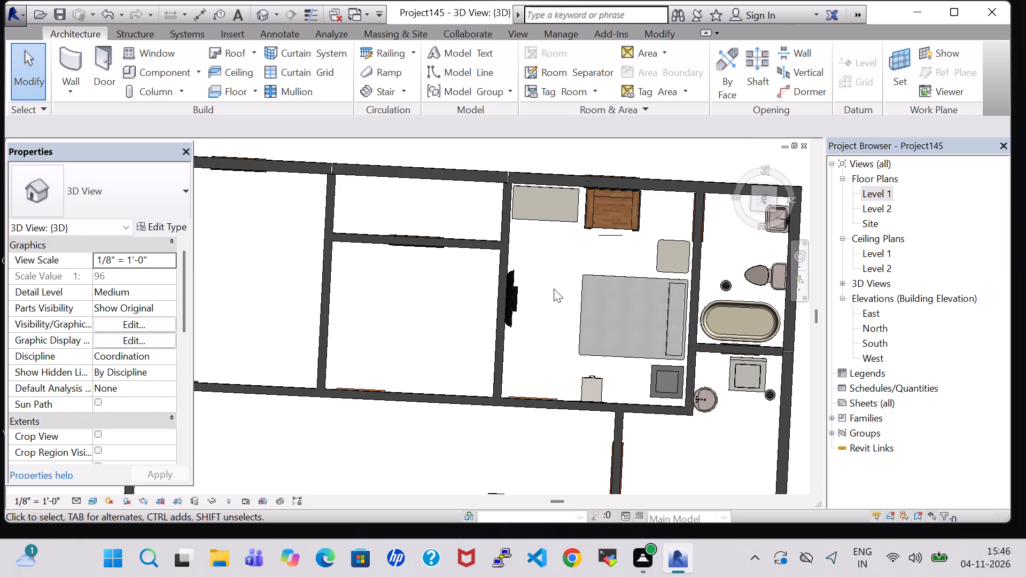
scroll(554, 288, down, 2)
middle_drag(554, 288, 559, 189)
shift+scroll(551, 274, up, 1)
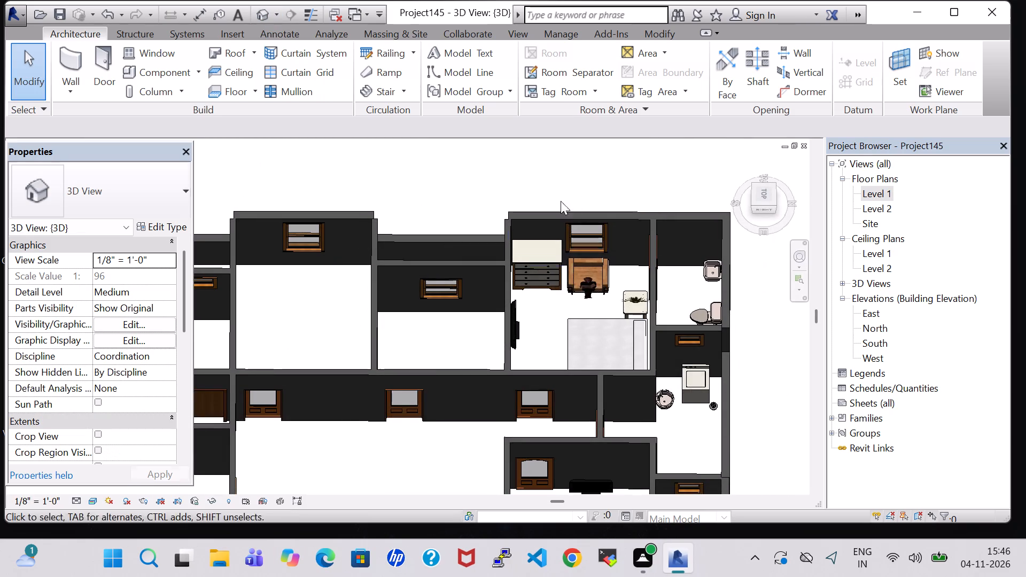
middle_drag(566, 308, 517, 134)
shift+middle_drag(538, 363, 543, 319)
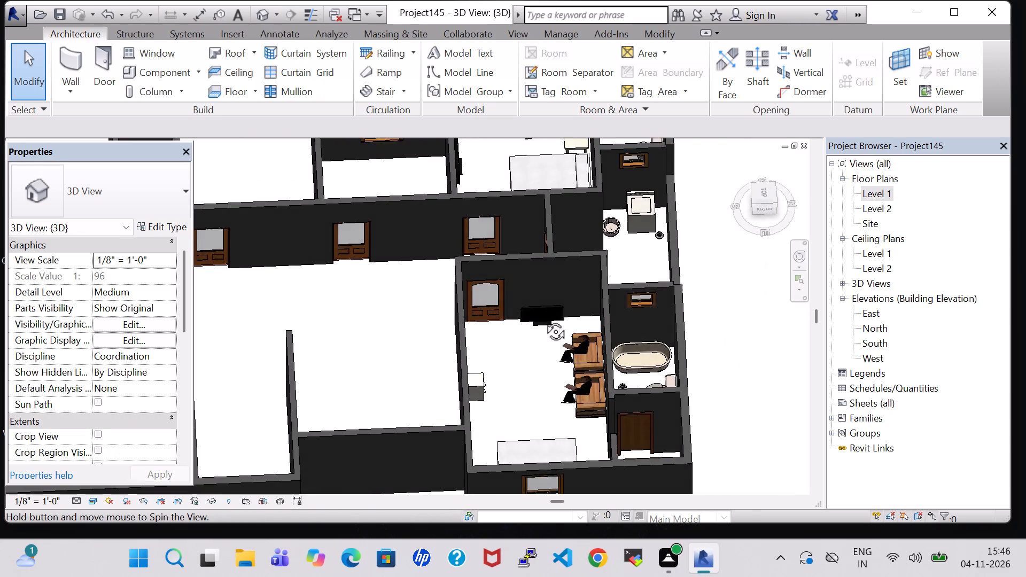
shift+middle_drag(543, 319, 543, 304)
scroll(535, 308, up, 6)
click(550, 334)
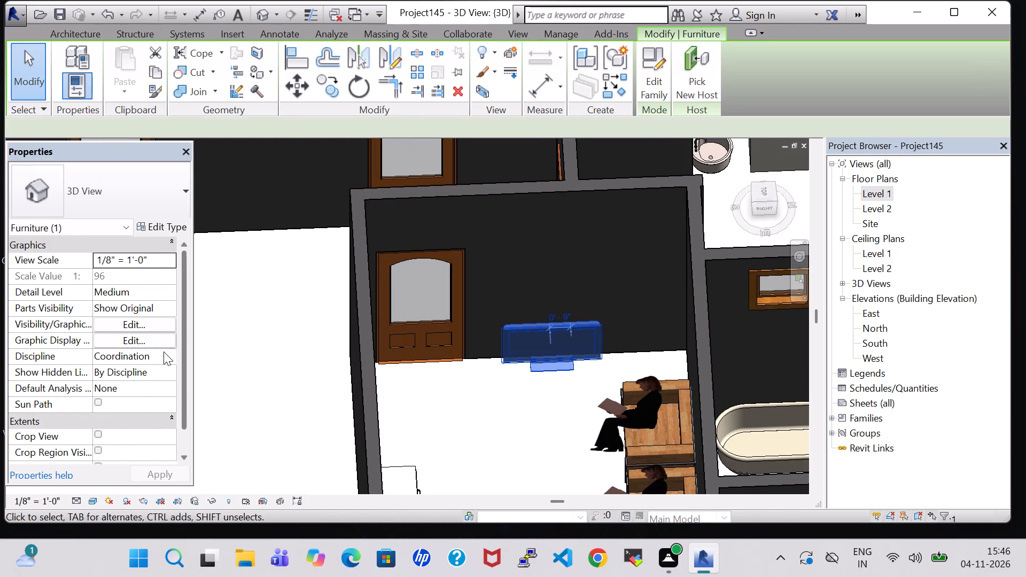
double_click(99, 292)
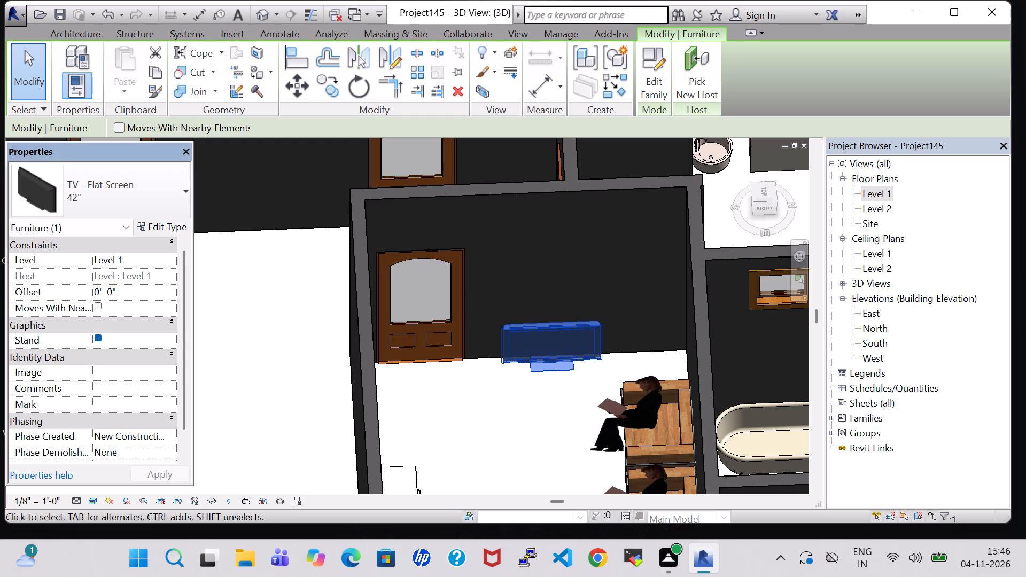
key(BackSpace)
key(3)
click(110, 293)
key(BackSpace)
key(5)
click(166, 474)
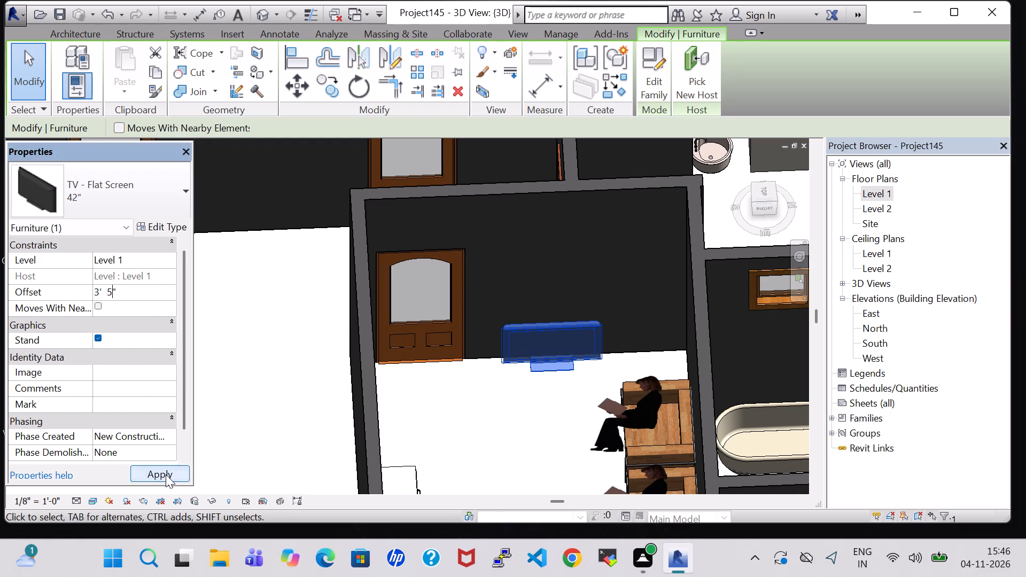
click(509, 409)
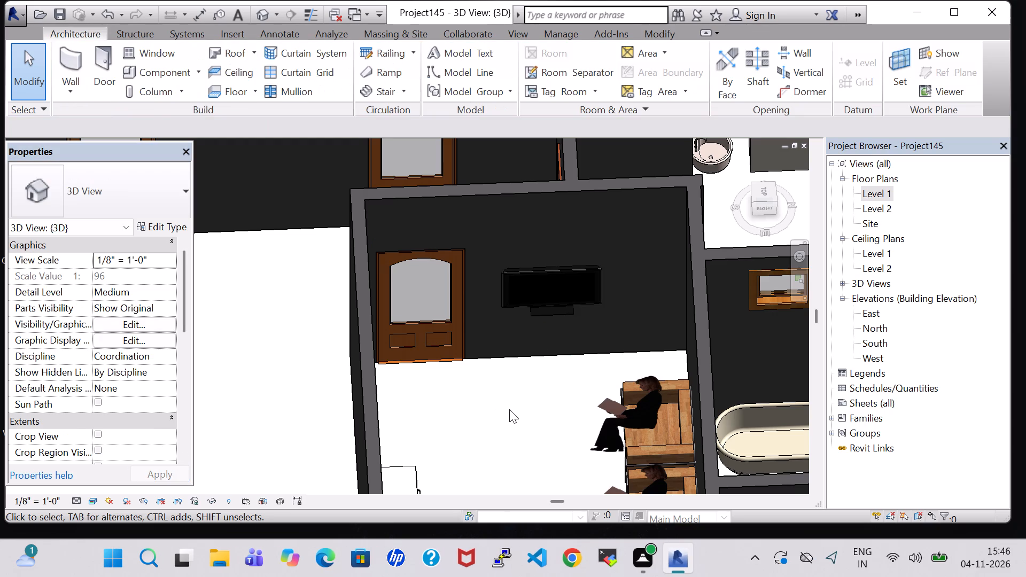
Examine the east bedroom's furniture layout in 3D, including the TV, armchairs, file cabinet, bed and side tables.
shift+middle_drag(509, 409, 555, 423)
middle_drag(601, 280, 606, 302)
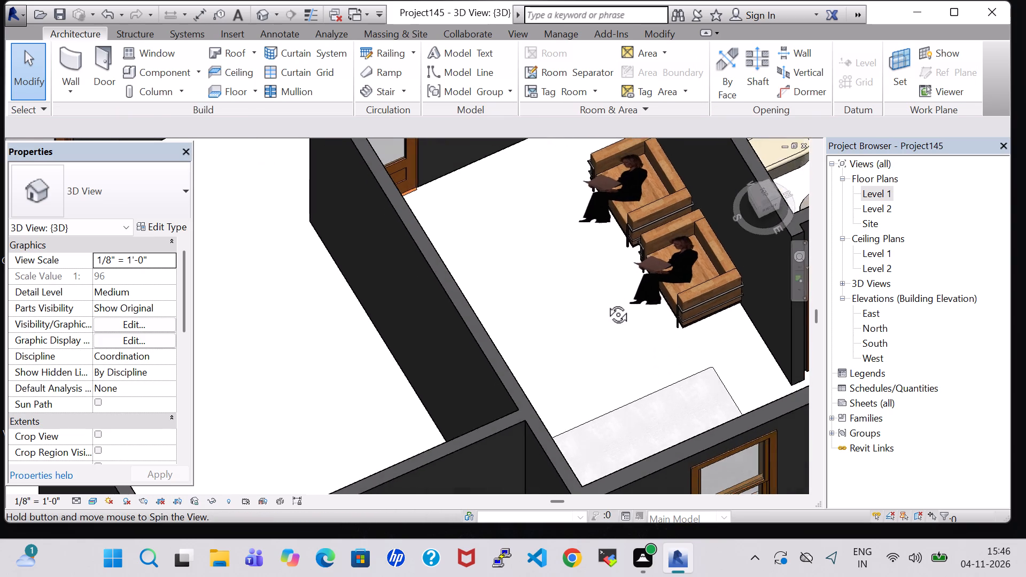
middle_drag(606, 302, 605, 313)
middle_drag(619, 272, 608, 340)
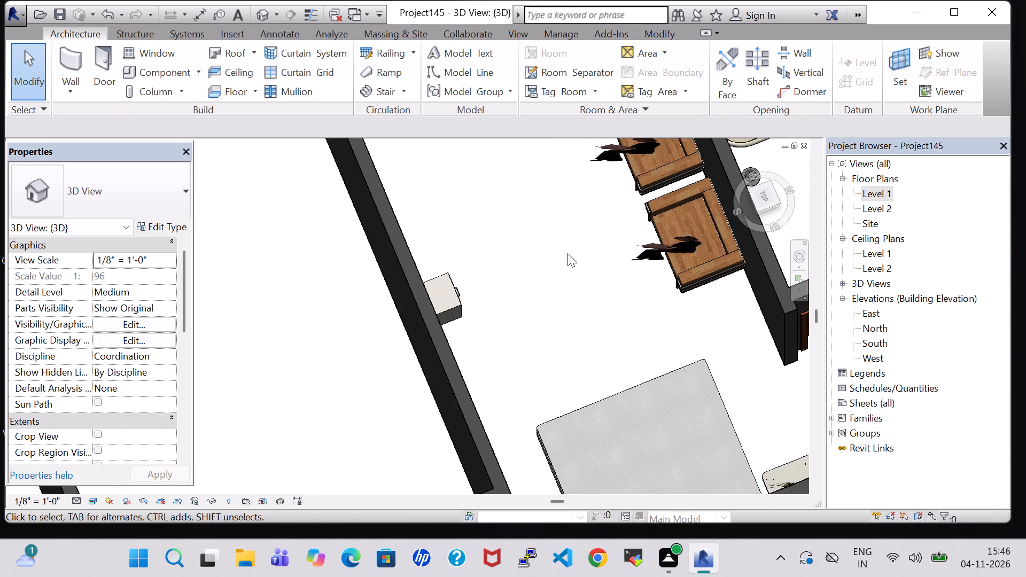
shift+middle_drag(570, 261, 478, 316)
middle_drag(337, 432, 356, 229)
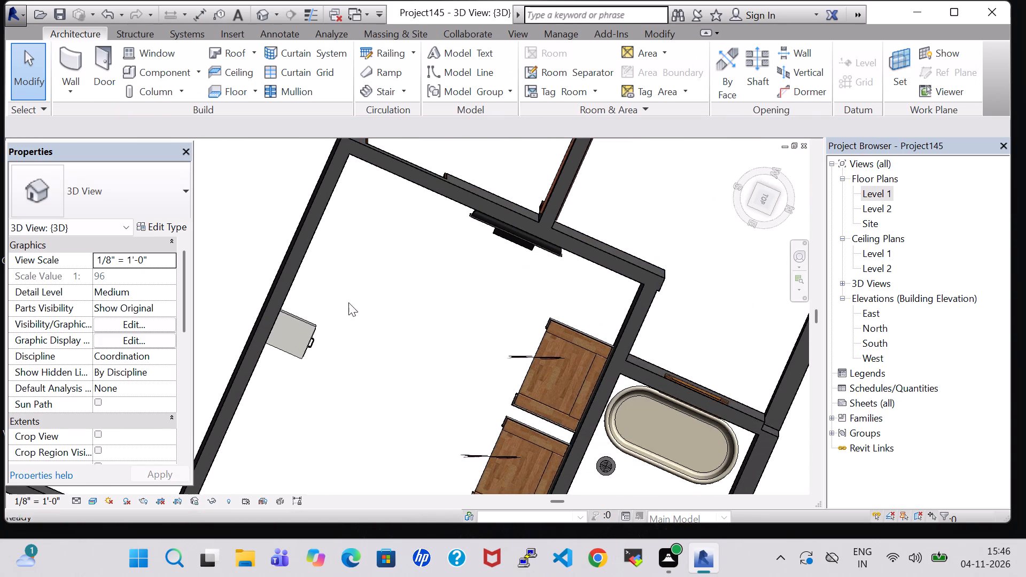
middle_drag(344, 331, 339, 286)
middle_drag(313, 294, 397, 274)
shift+middle_drag(376, 310, 356, 266)
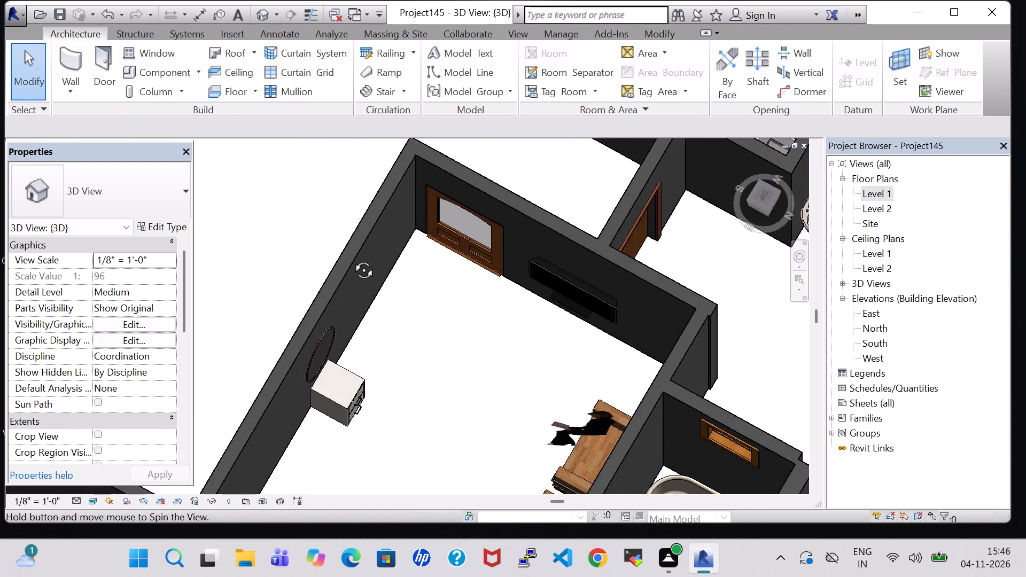
scroll(393, 338, down, 4)
middle_drag(405, 356, 449, 258)
middle_drag(430, 310, 429, 347)
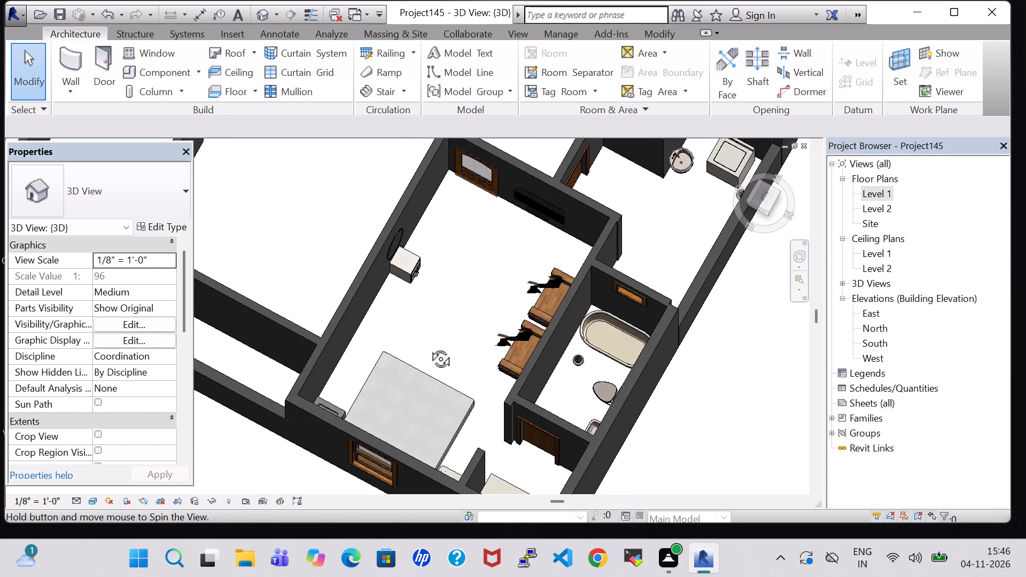
middle_drag(429, 347, 421, 402)
middle_drag(417, 379, 445, 296)
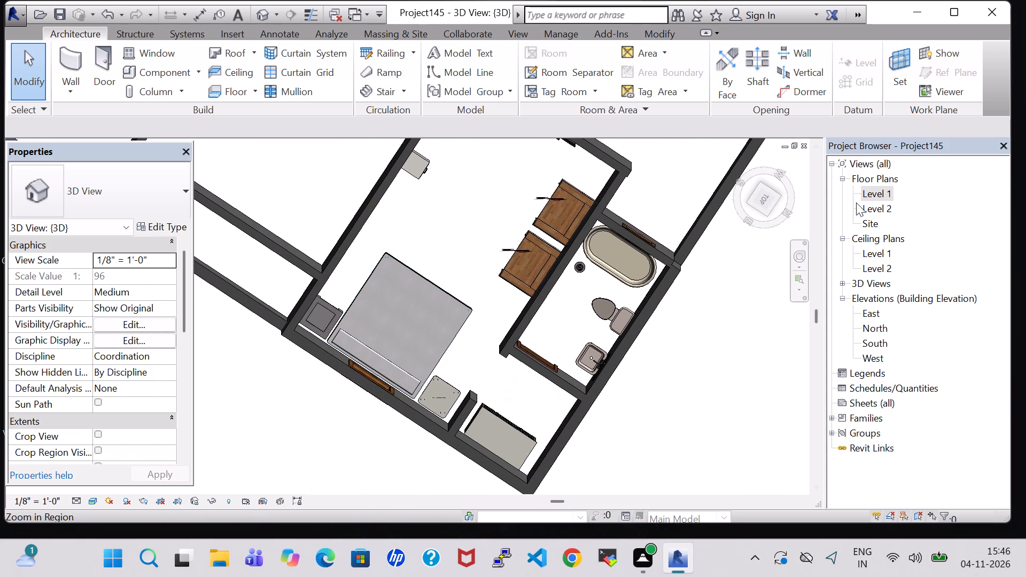
In the Level 1 floor plan, load the Table-Rectangular family from the Furniture library's Tables folder.
double_click(869, 191)
scroll(577, 243, down, 1)
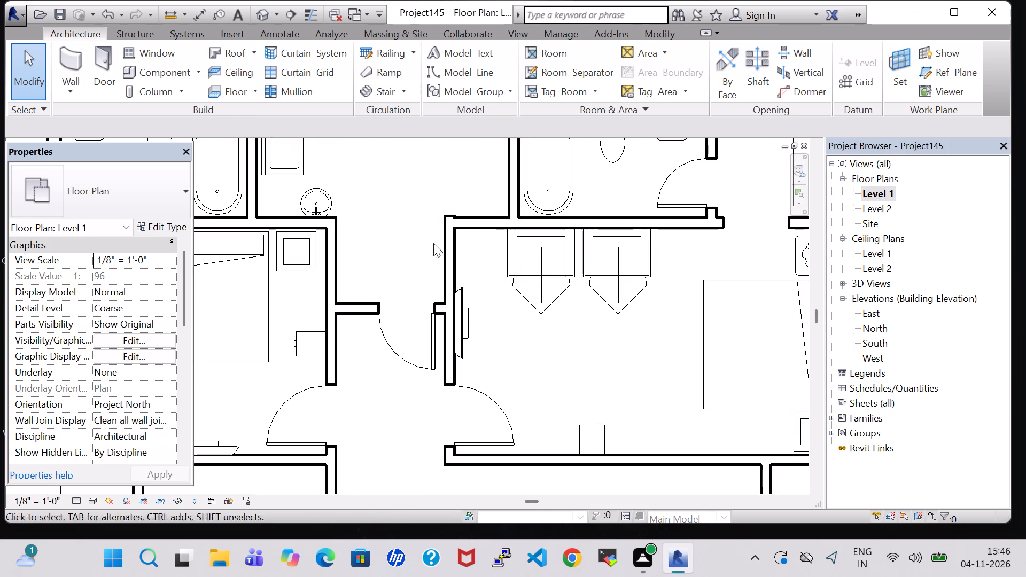
click(153, 76)
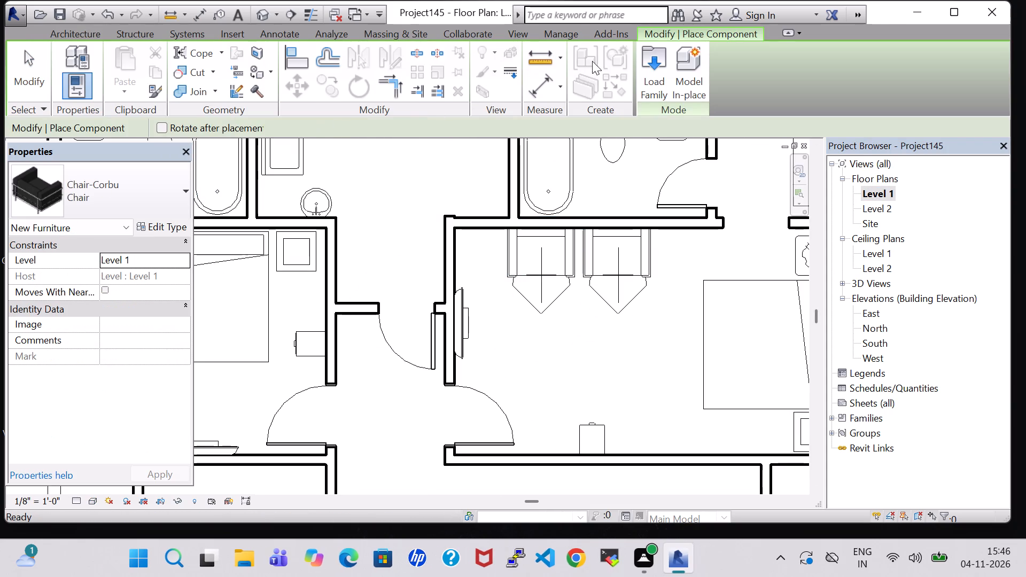
click(645, 71)
double_click(599, 366)
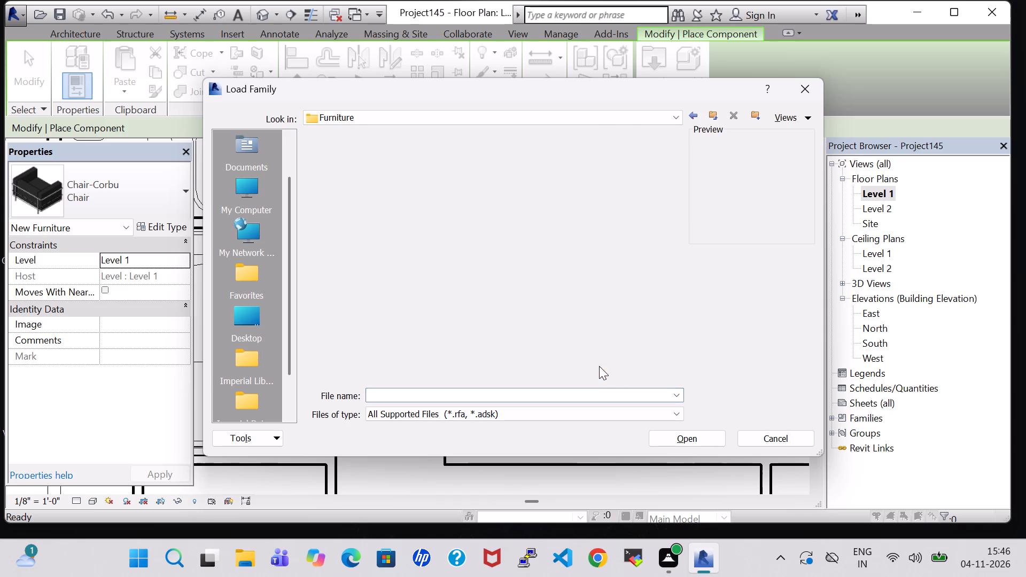
double_click(530, 166)
click(597, 285)
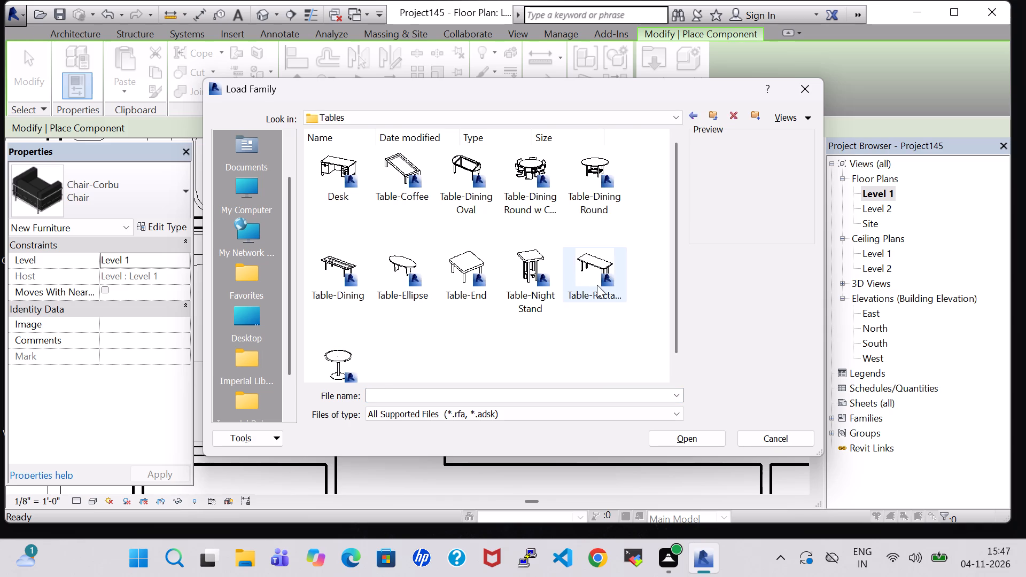
click(709, 439)
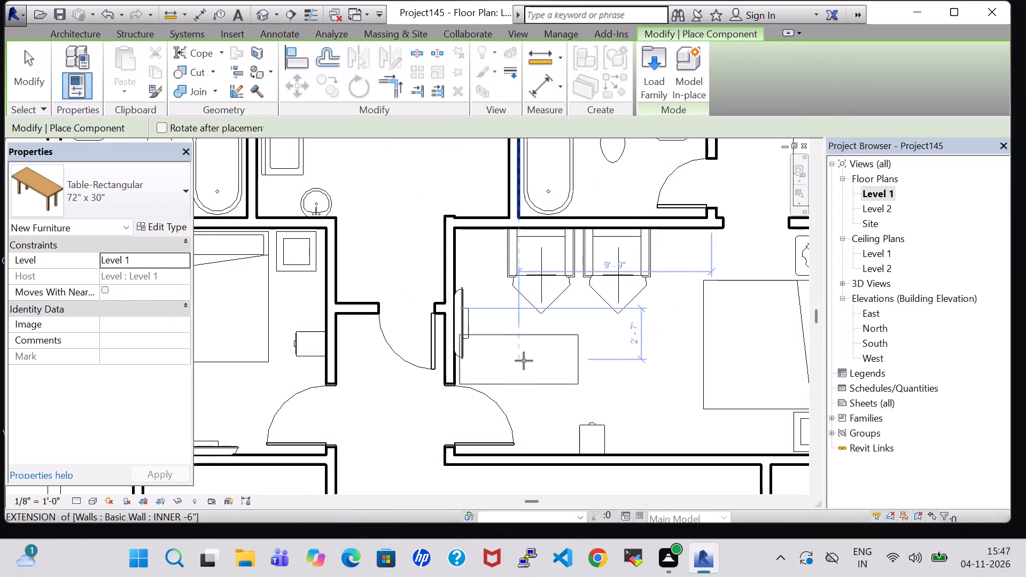
Place a 72" x 30" Table-Rectangular with its long side running north-south at the TV on the east bedroom's west wall.
key(space)
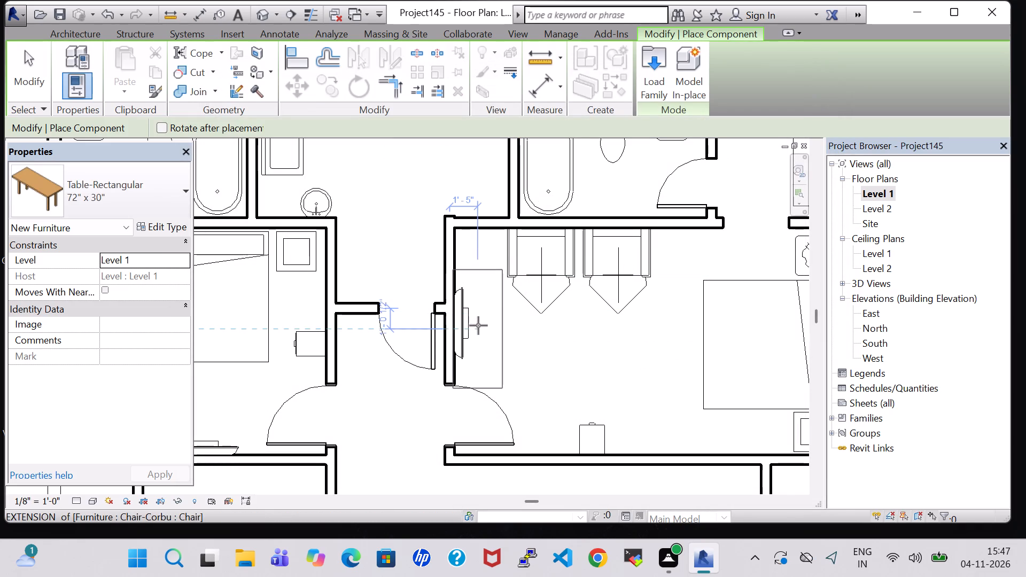
click(478, 325)
key(Escape)
key(Escape)
Set the rectangular table's type dimensions to length 4' 0", height 2' 0" and width 1' 6".
click(502, 318)
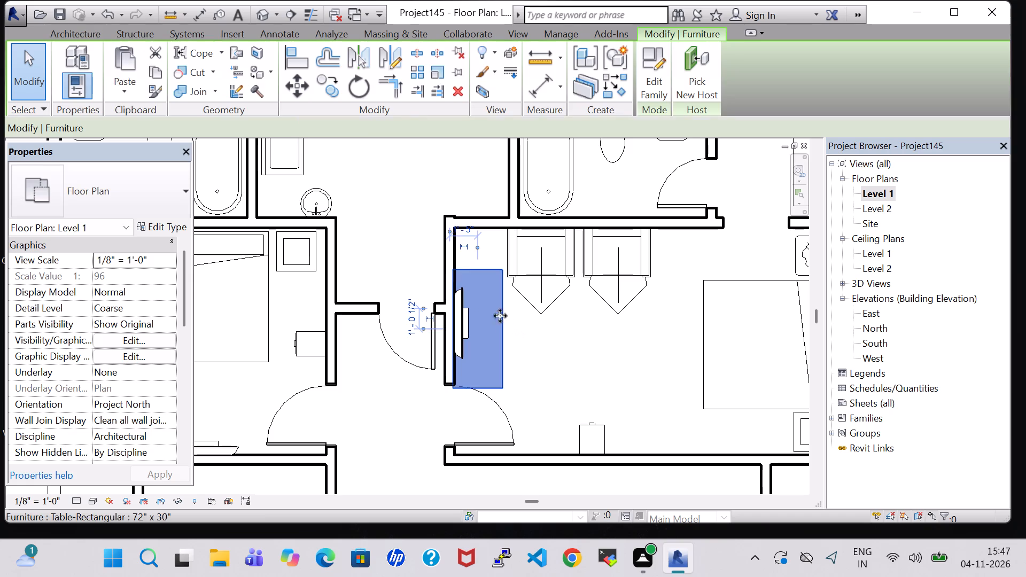
click(172, 227)
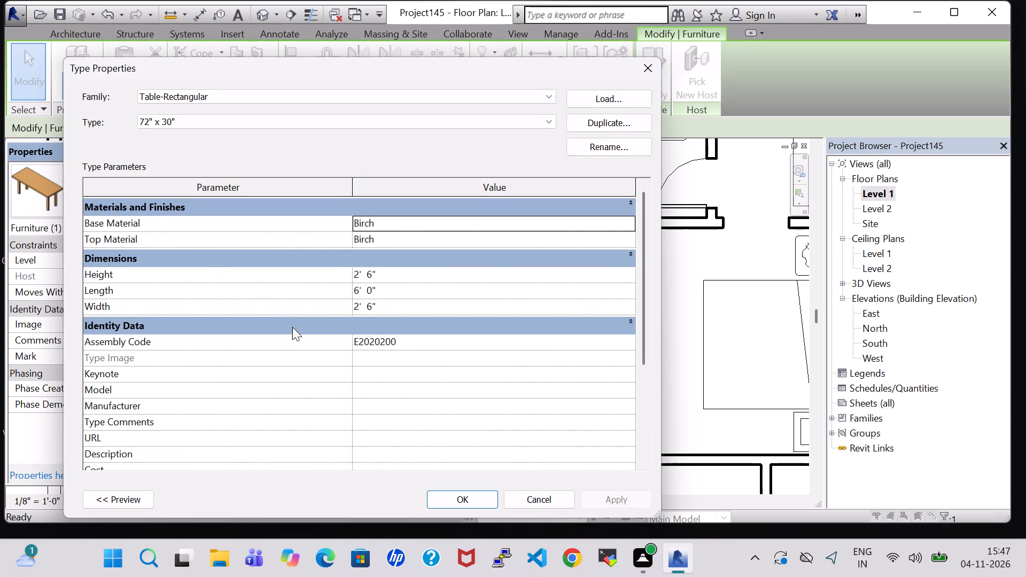
click(361, 291)
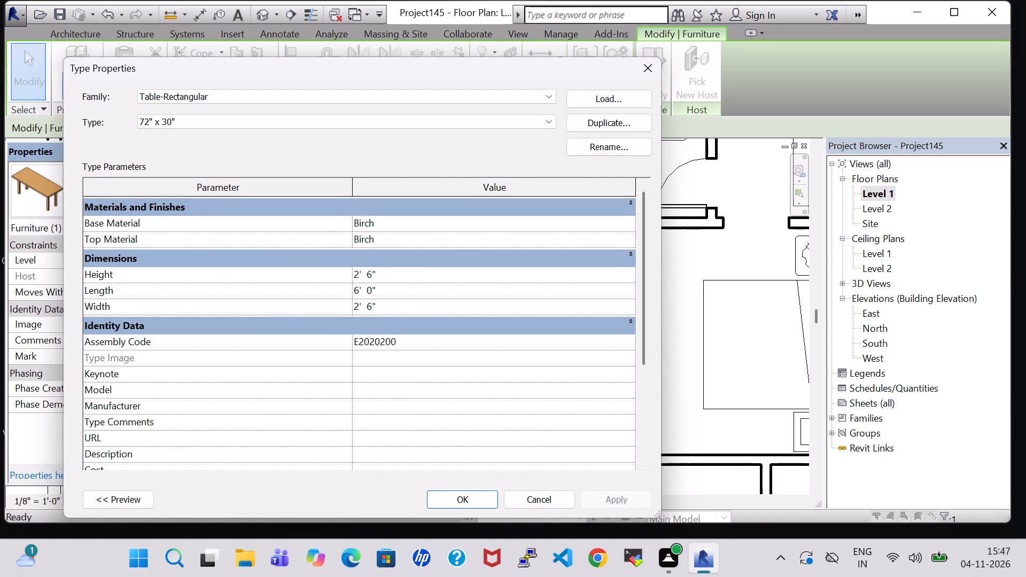
key(BackSpace)
key(4)
click(374, 272)
key(BackSpace)
key(0)
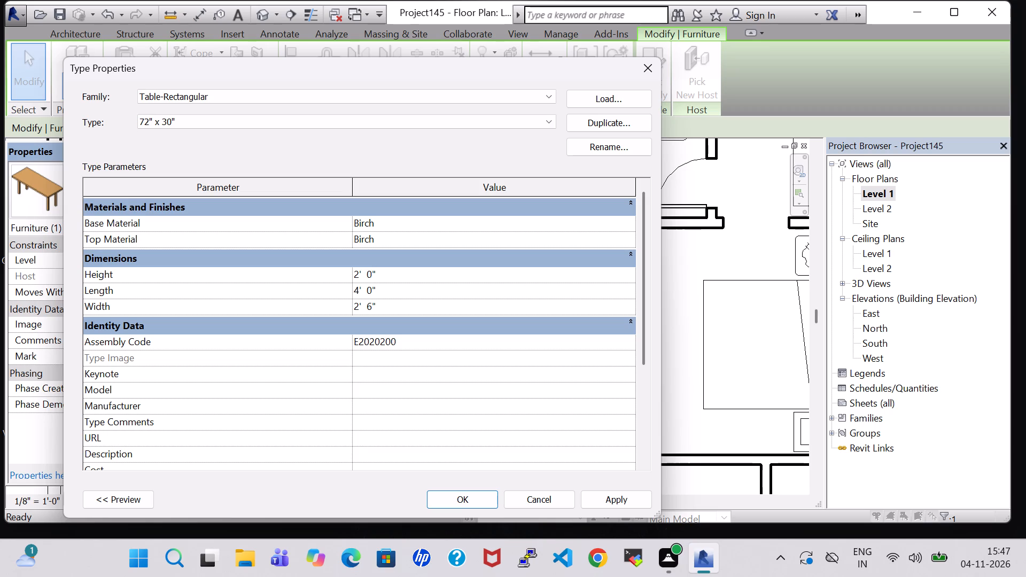
click(357, 310)
click(360, 310)
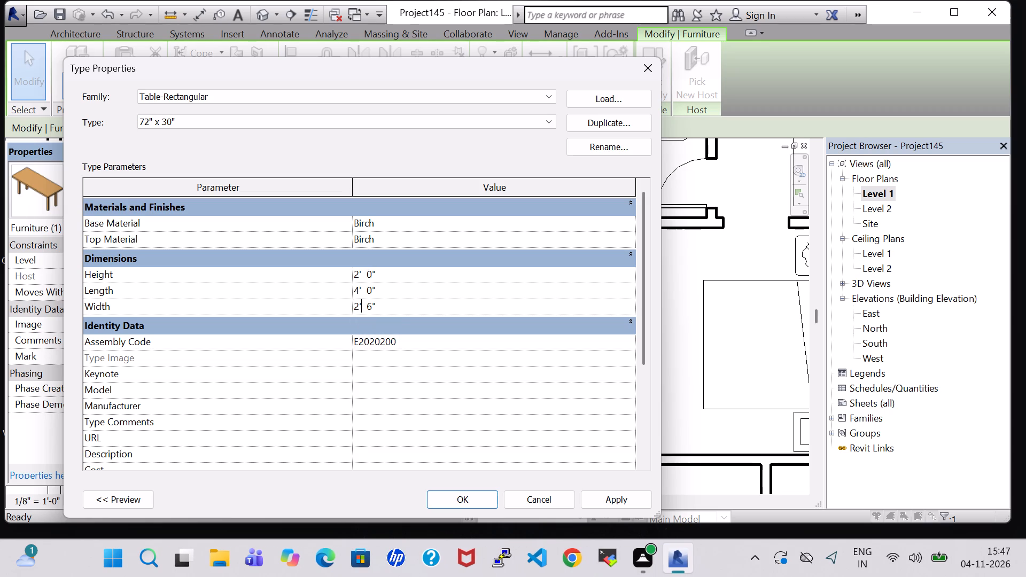
click(357, 309)
key(BackSpace)
key(1)
click(470, 499)
click(547, 372)
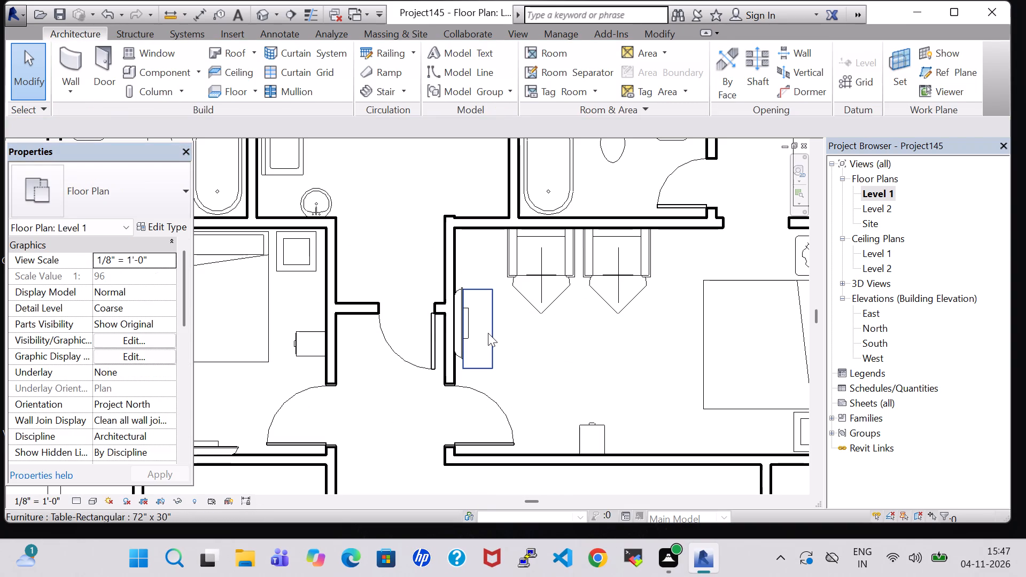
Nudge the resized table slightly north and west so it sits against the east bedroom's west wall at the TV.
click(488, 333)
key(Up)
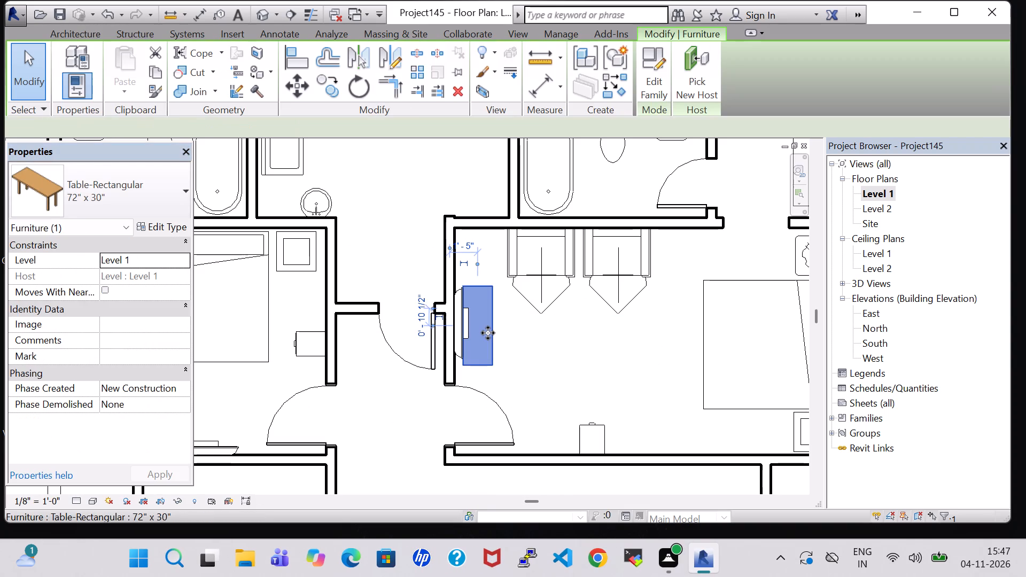
key(Left)
key(Left)
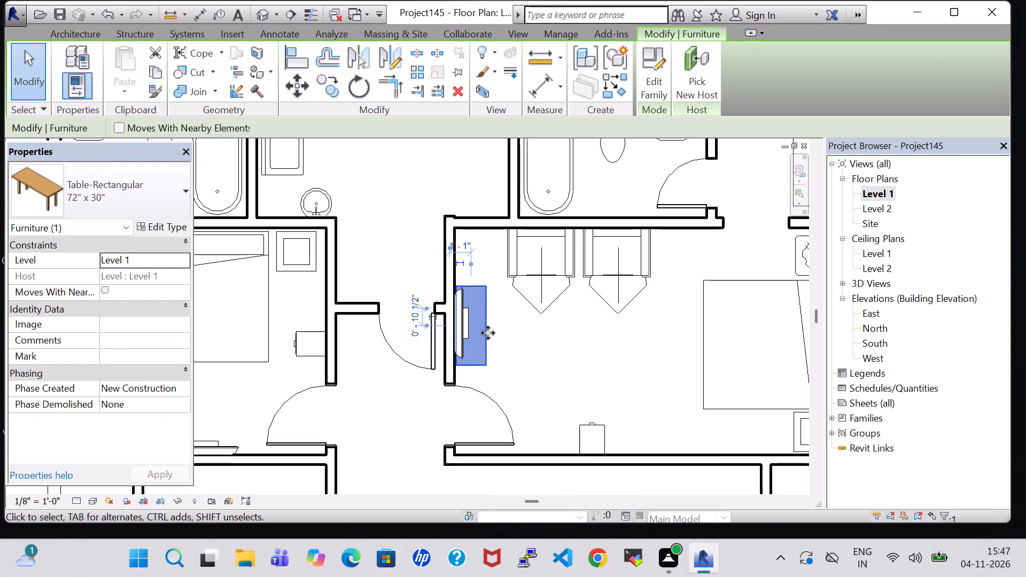
click(521, 349)
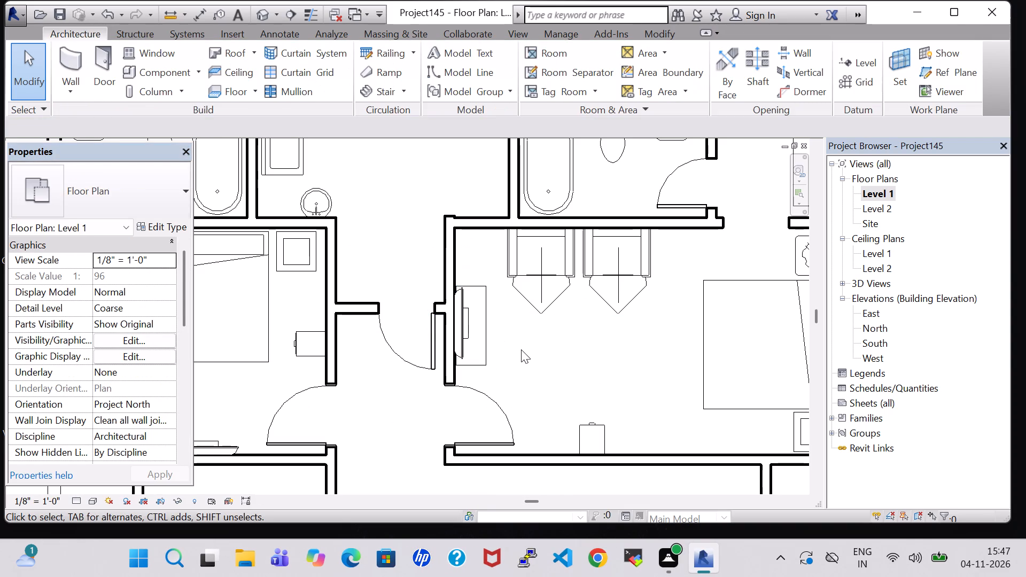
Examine the table under the TV and the armchairs with their figures in the east bedroom in 3D.
click(256, 11)
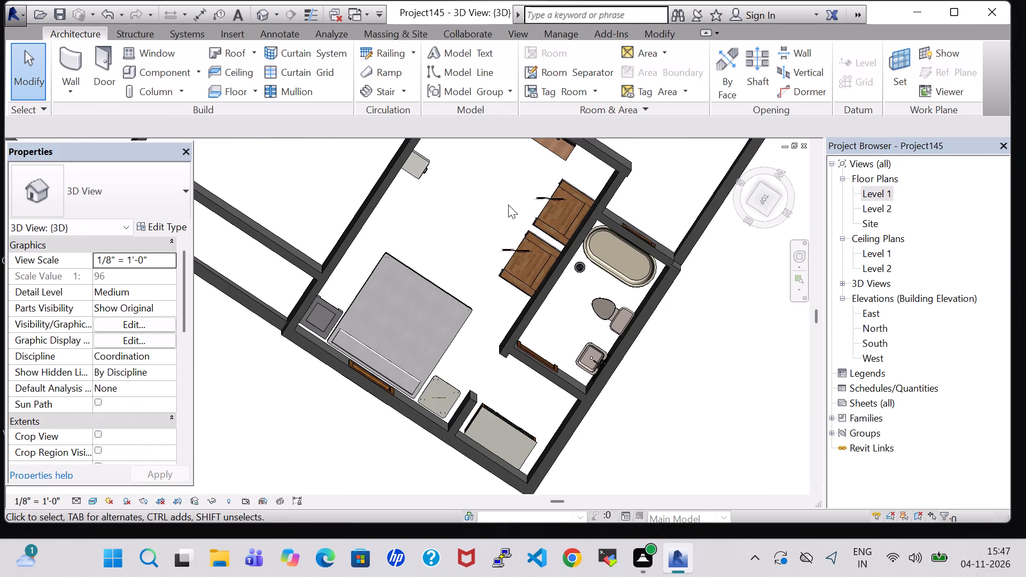
shift+middle_drag(486, 218, 491, 191)
middle_drag(488, 219, 552, 229)
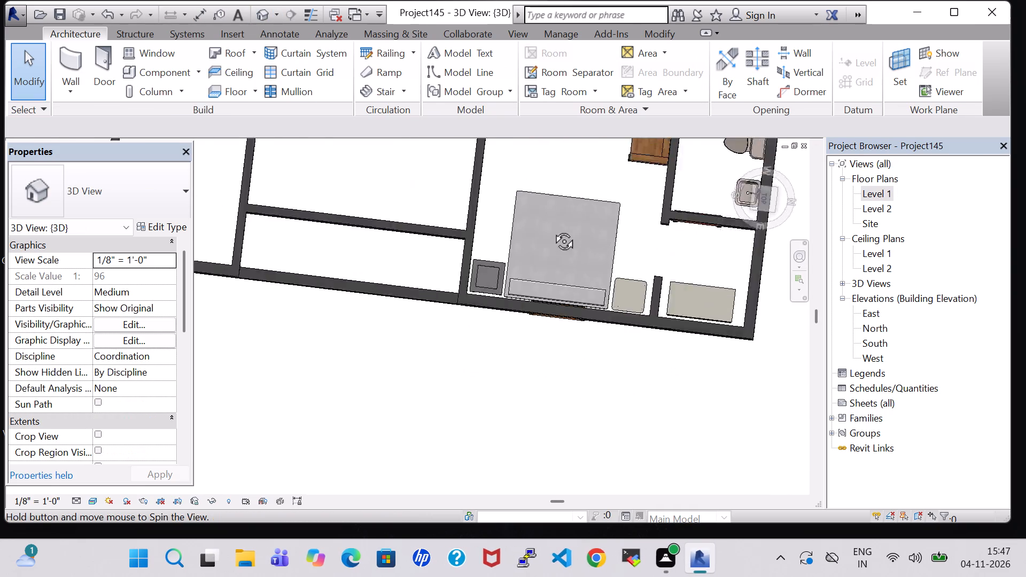
middle_drag(552, 229, 559, 228)
middle_drag(579, 165, 525, 367)
middle_drag(538, 312, 620, 239)
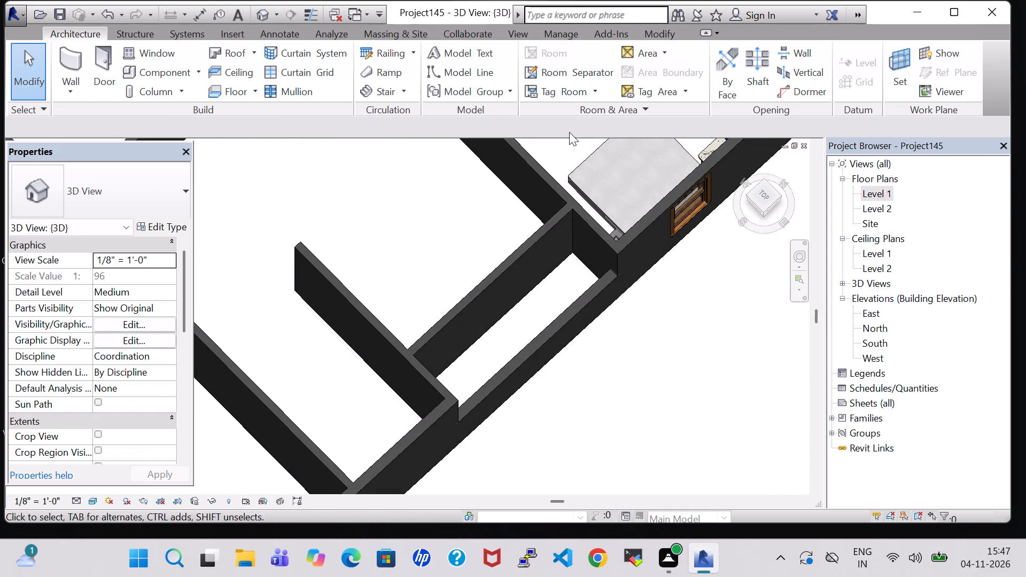
middle_drag(569, 132, 581, 267)
scroll(581, 269, up, 1)
middle_drag(562, 141, 533, 418)
middle_click(511, 287)
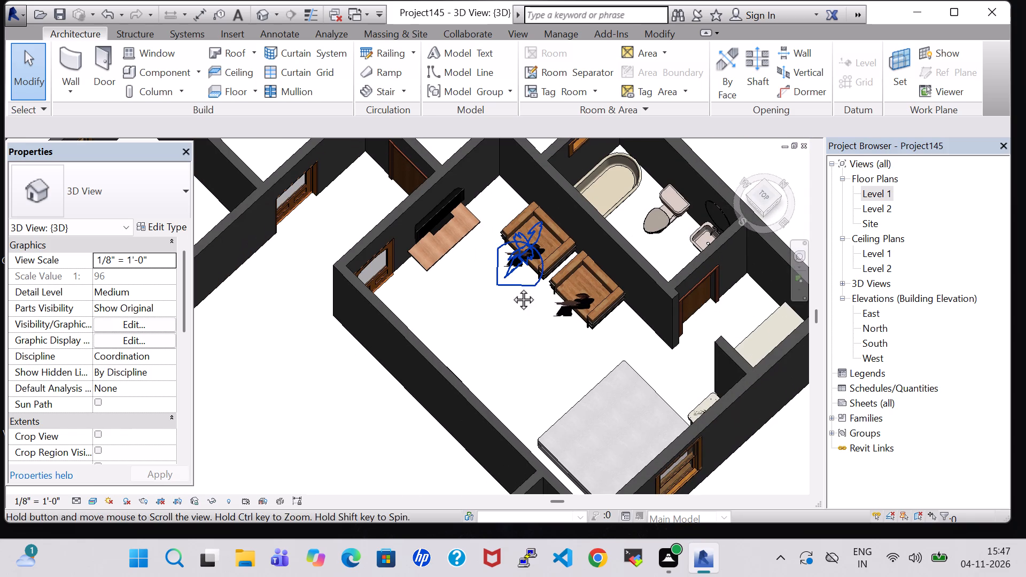
click(514, 328)
middle_drag(514, 329, 541, 285)
scroll(541, 278, up, 1)
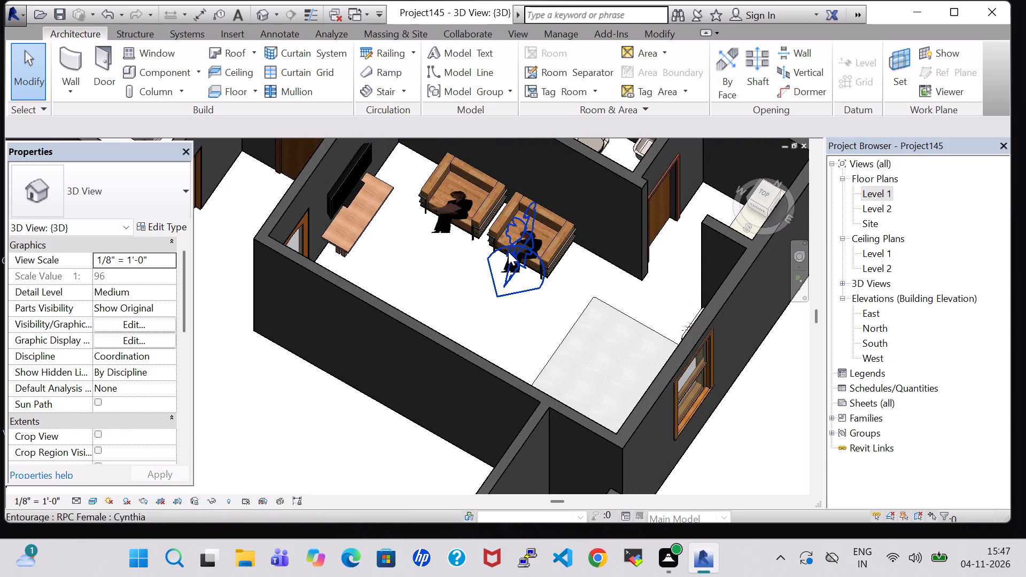
In the Level 1 floor plan, place a room with a horizontal tag in the northwest bathroom.
double_click(878, 193)
scroll(622, 254, down, 1)
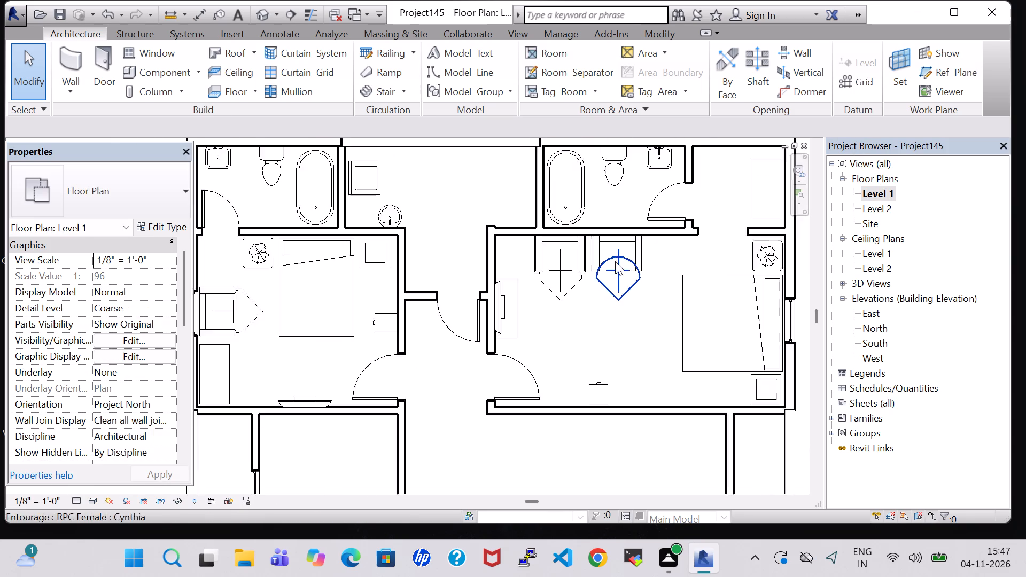
scroll(615, 261, down, 2)
click(639, 312)
middle_drag(639, 312, 572, 283)
scroll(569, 278, down, 1)
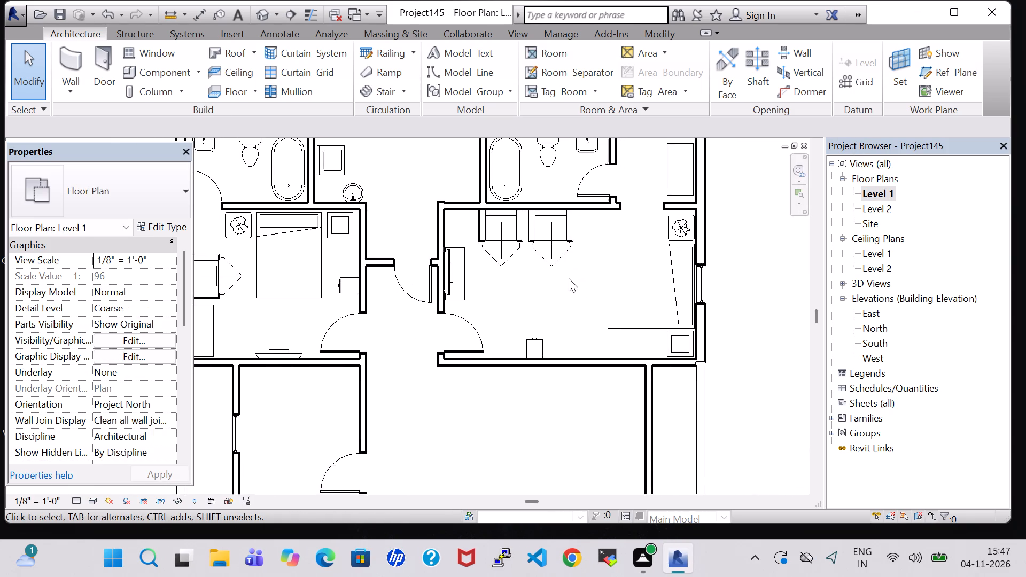
scroll(569, 278, down, 3)
middle_drag(557, 280, 591, 235)
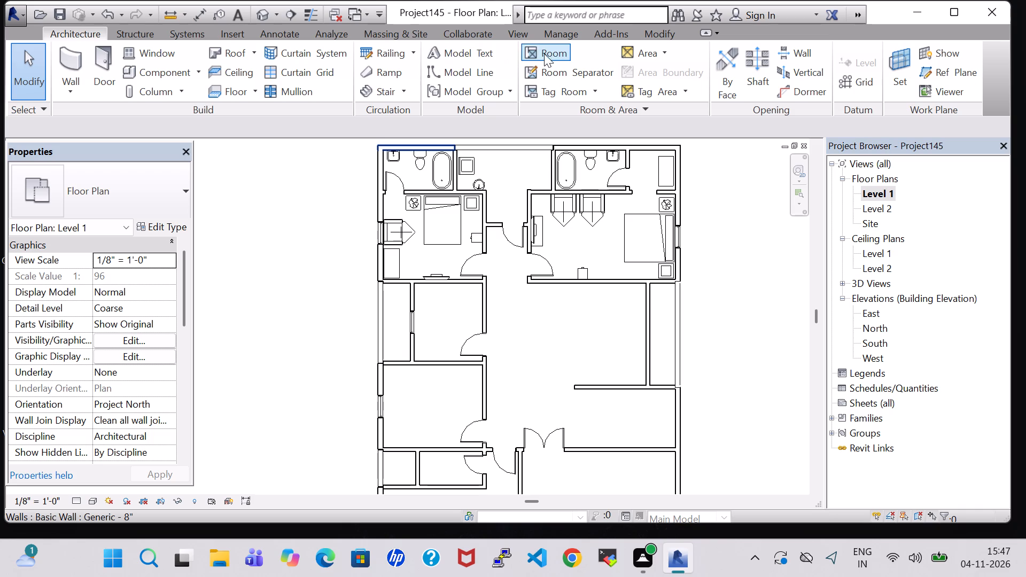
click(540, 53)
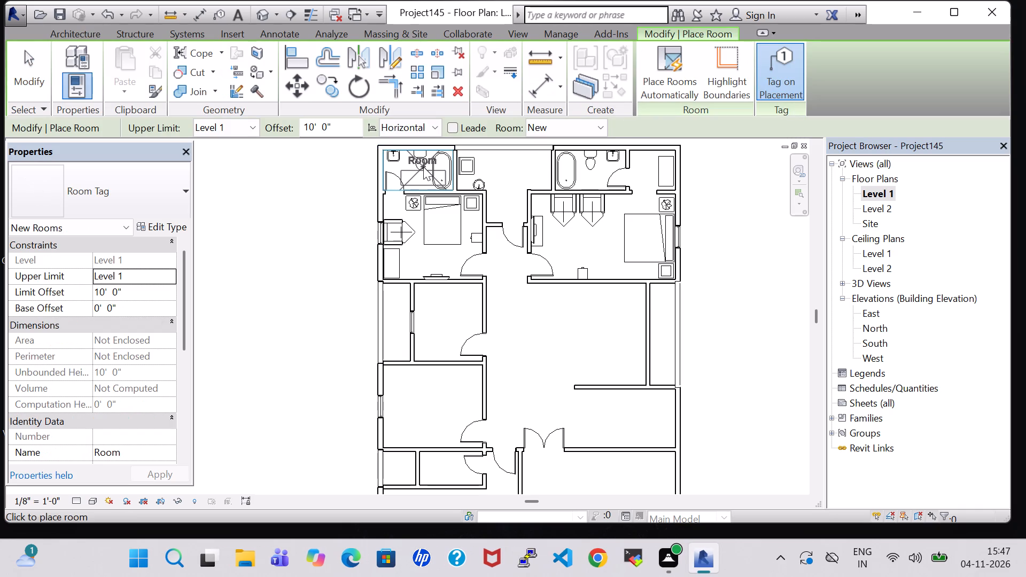
click(423, 167)
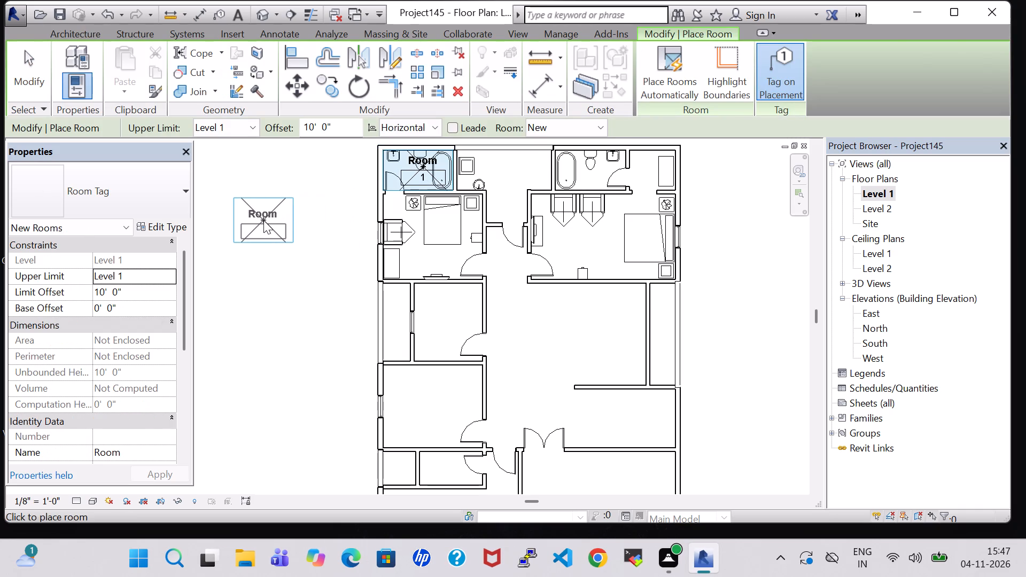
key(Escape)
key(Escape)
Turn off Show Room Number in the Room Tag type used in the northwest bathroom.
click(425, 165)
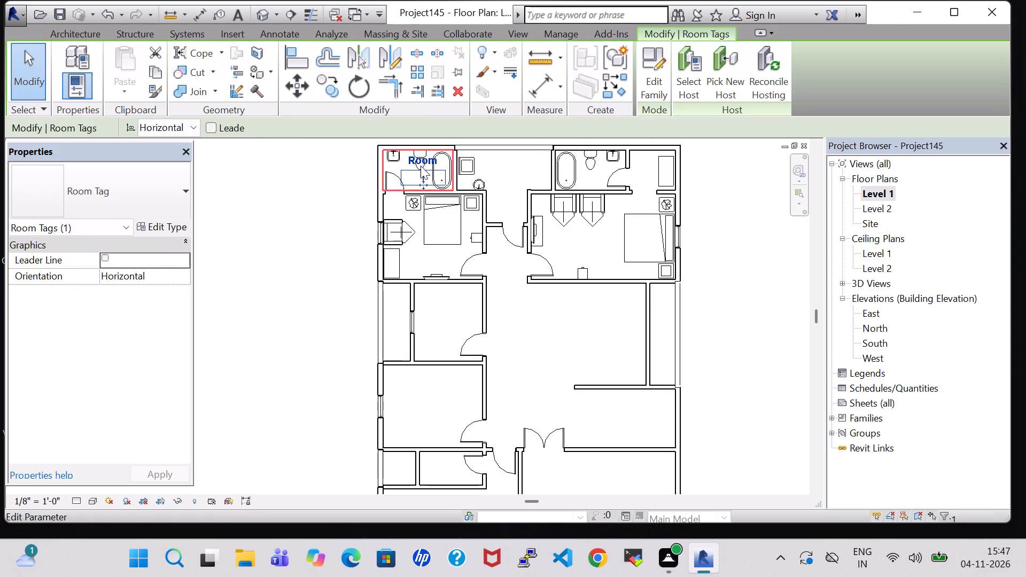
click(167, 230)
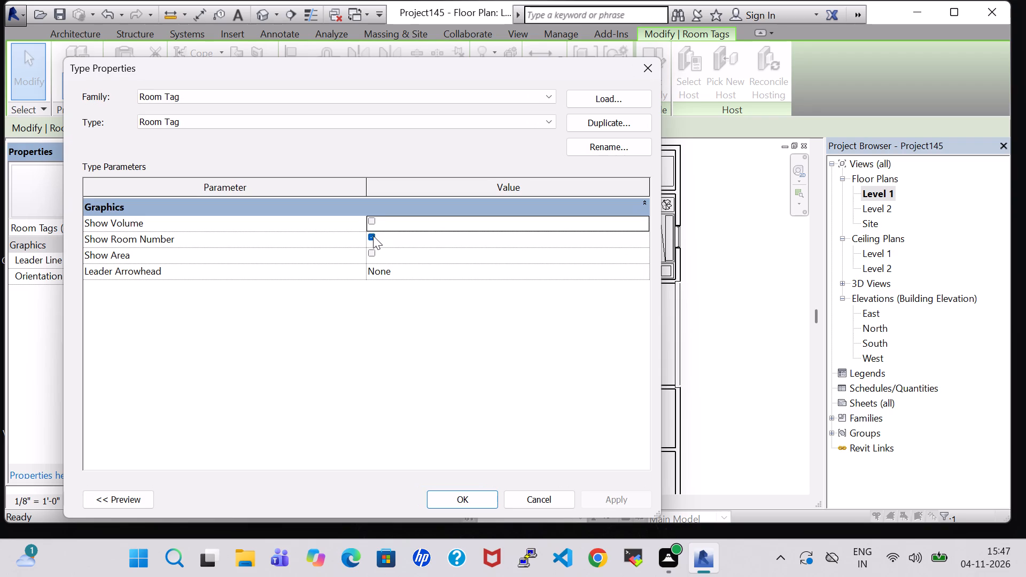
click(373, 236)
click(483, 503)
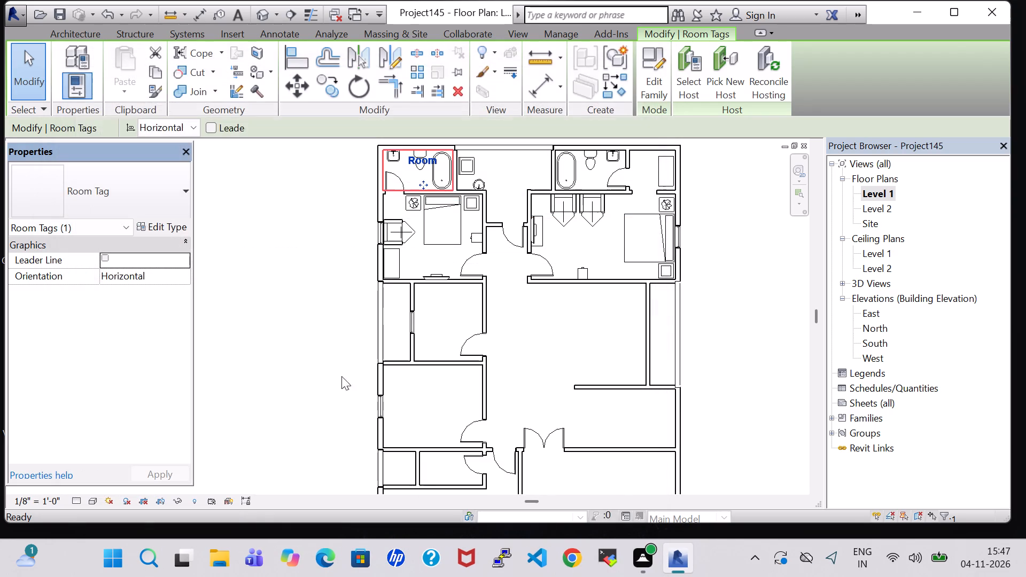
click(312, 333)
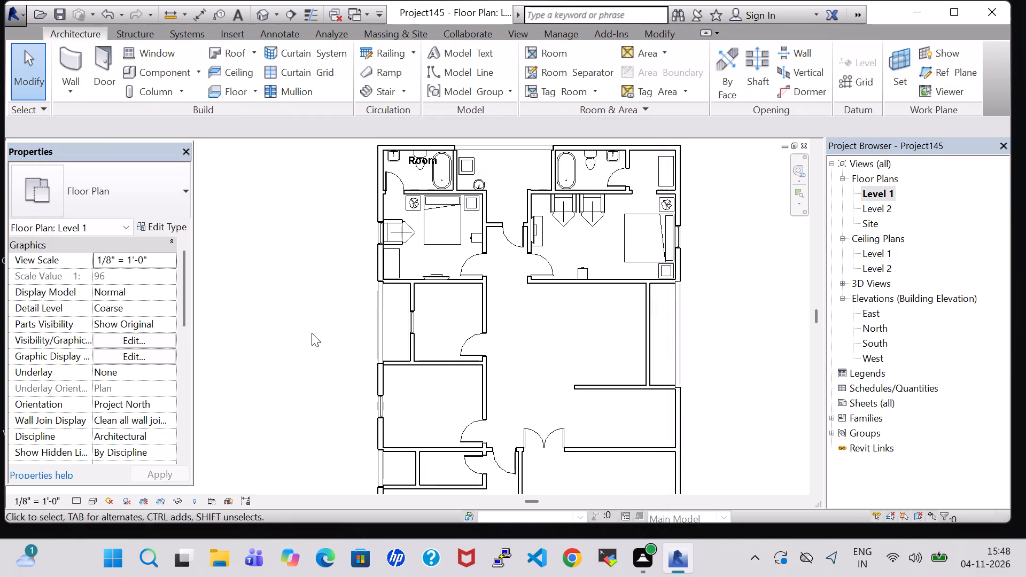
Rename the northwest bathroom's room as BATH in its tag.
key(Down)
click(421, 159)
click(421, 159)
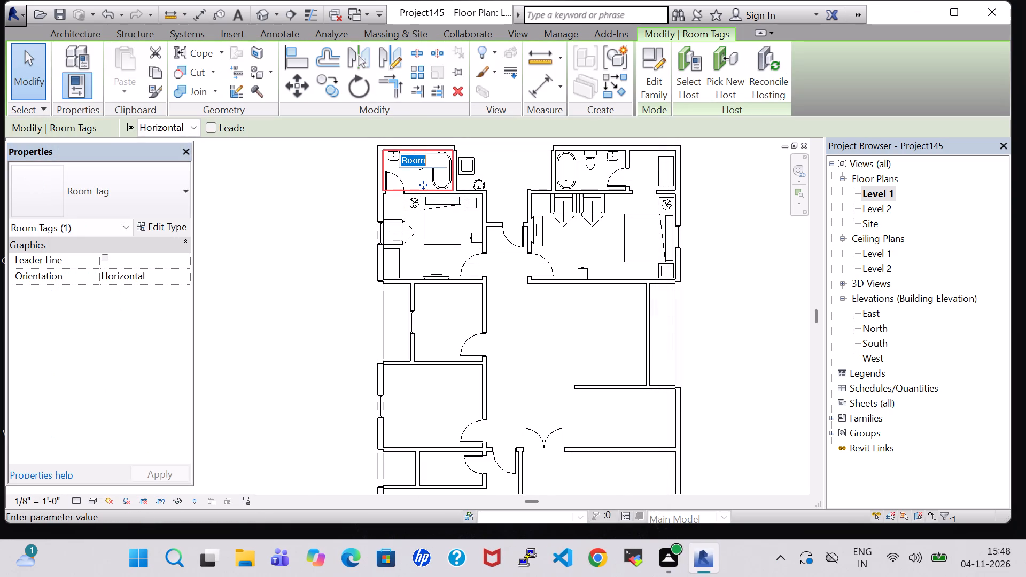
key(BackSpace)
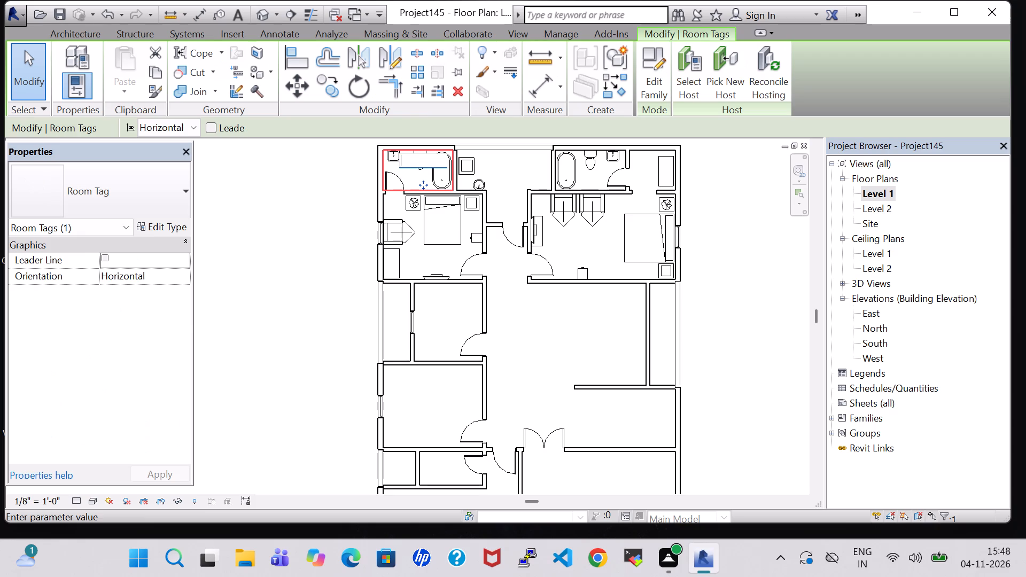
text(BATH)
key(Return)
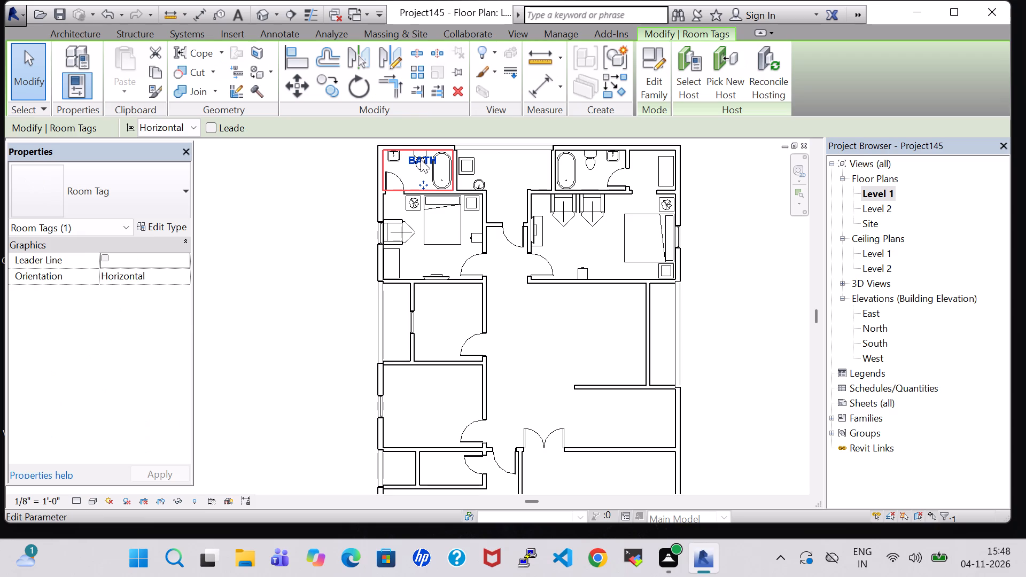
Nudge the BATH tag slightly down within the northwest bathroom.
key(Down)
key(Down)
key(Down)
click(530, 328)
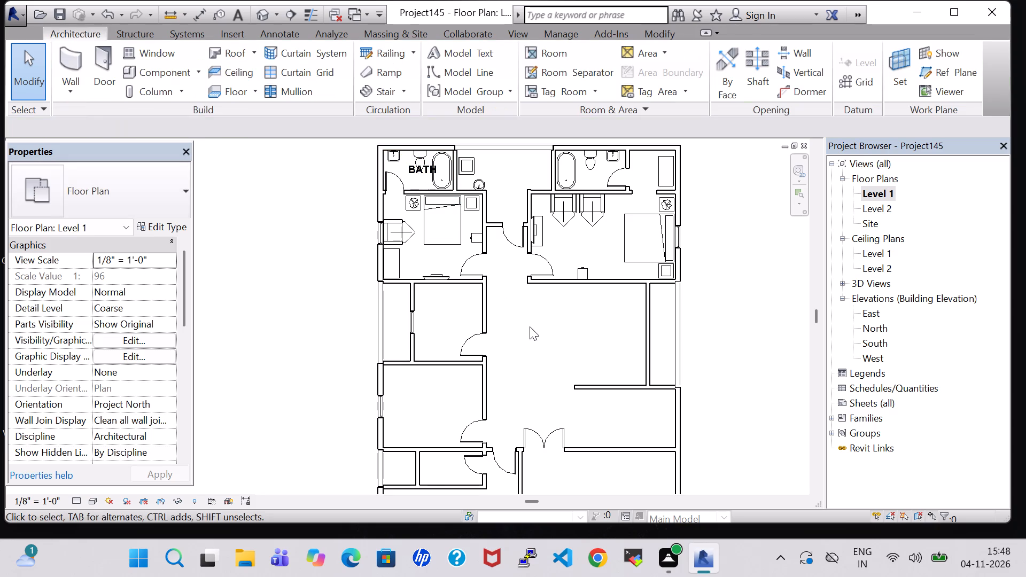
Place tagged rooms in the north middle room, northeast bathroom, northeast corner closet, east bedroom and west bedroom.
click(549, 52)
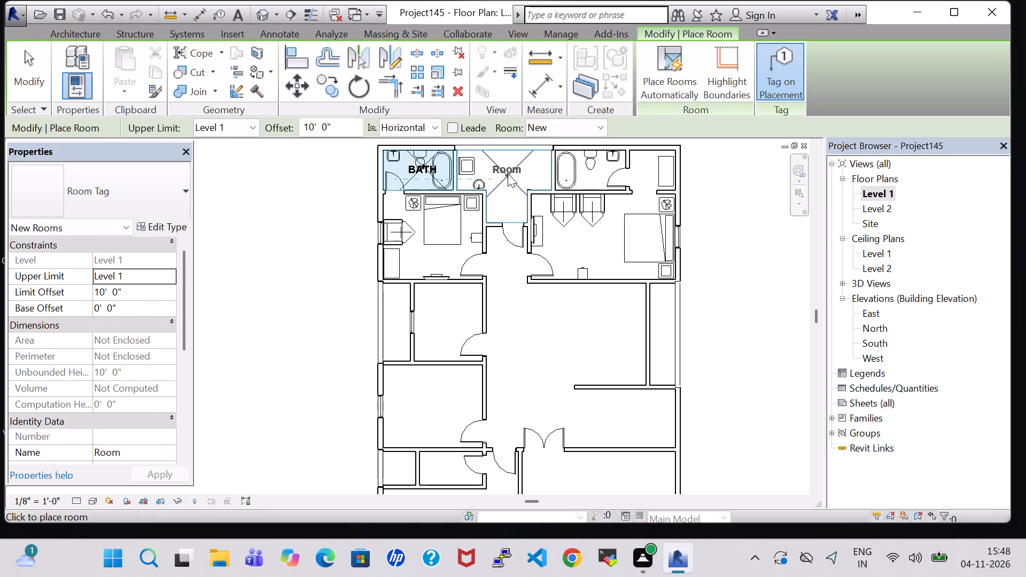
click(508, 171)
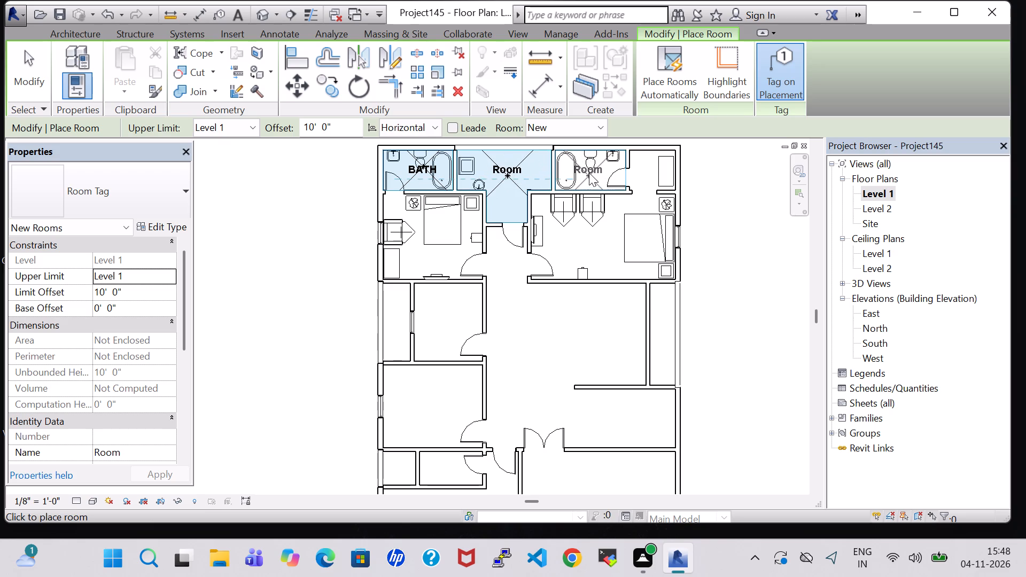
click(589, 173)
click(650, 170)
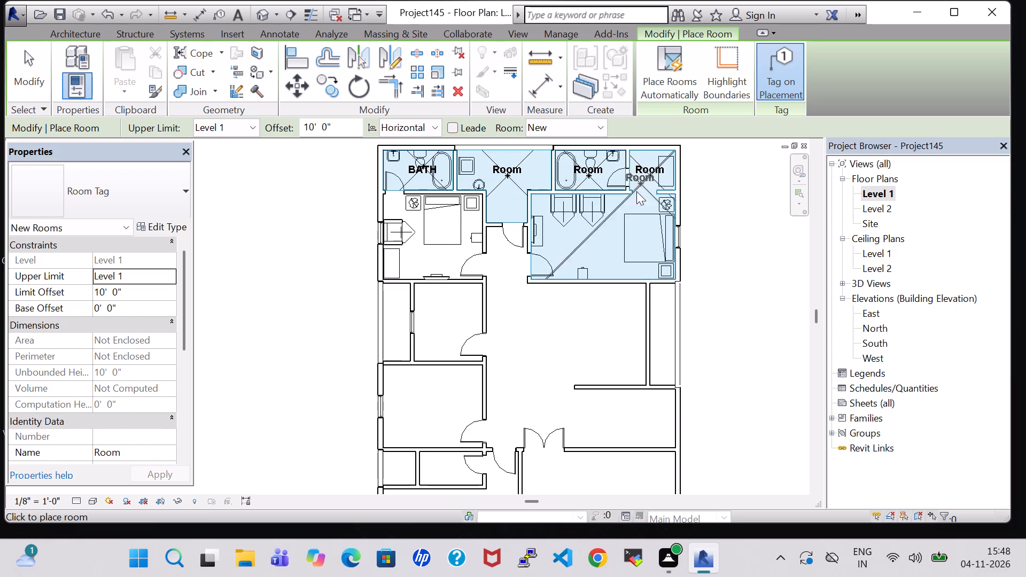
click(600, 244)
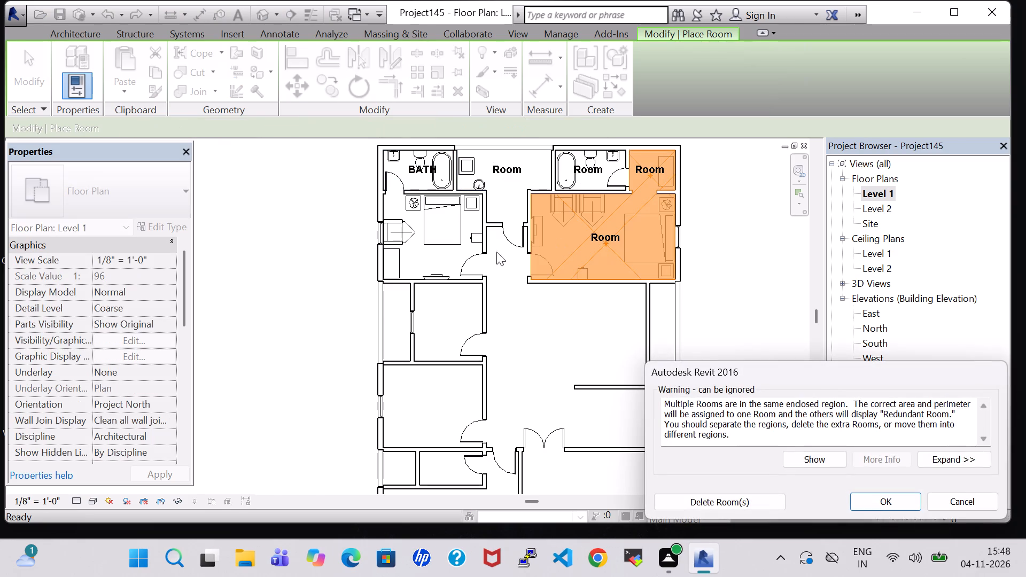
click(875, 501)
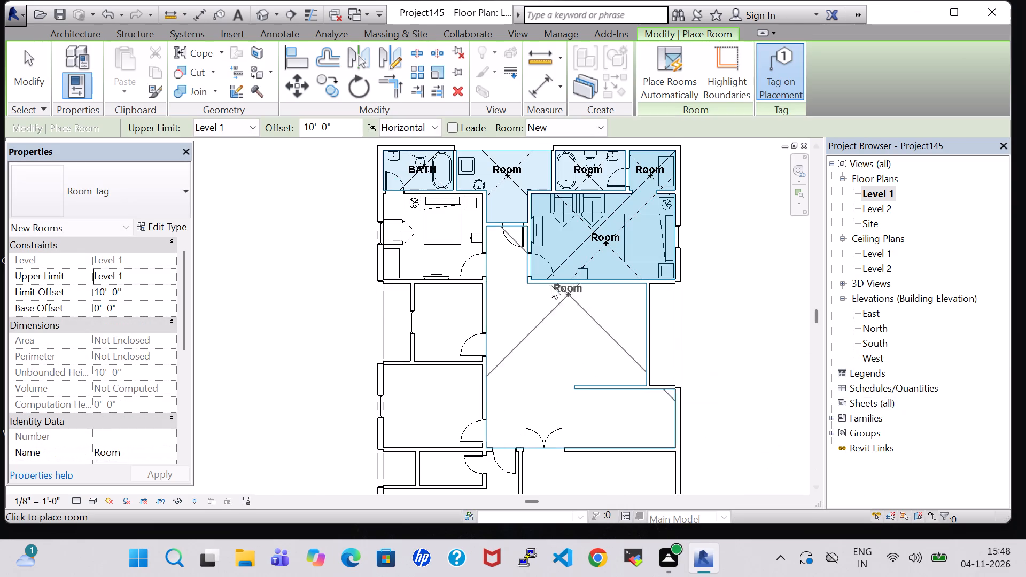
click(435, 244)
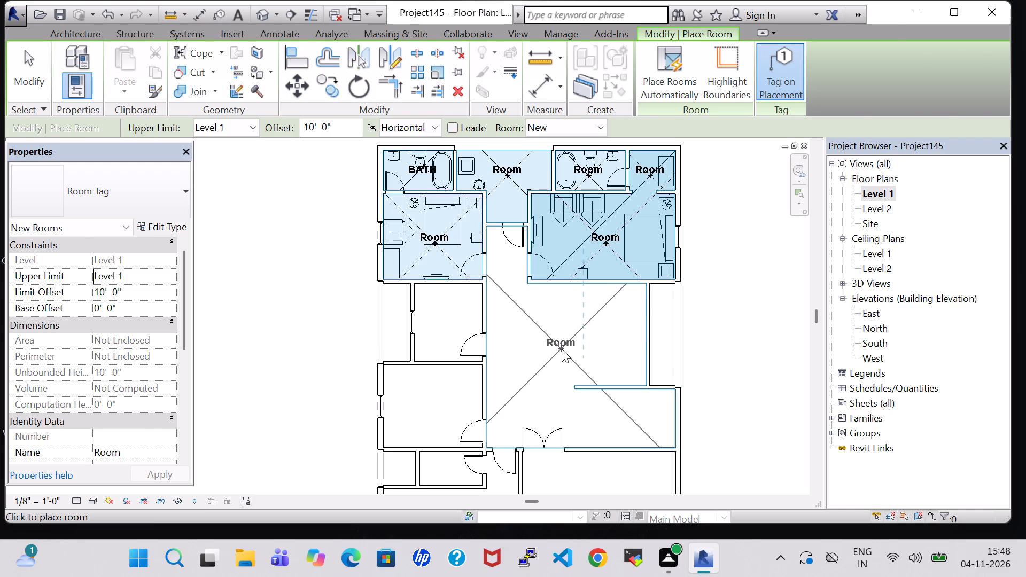
key(Escape)
key(Escape)
Rename the west bedroom's room as BEDROOM in its tag.
double_click(438, 235)
key(BackSpace)
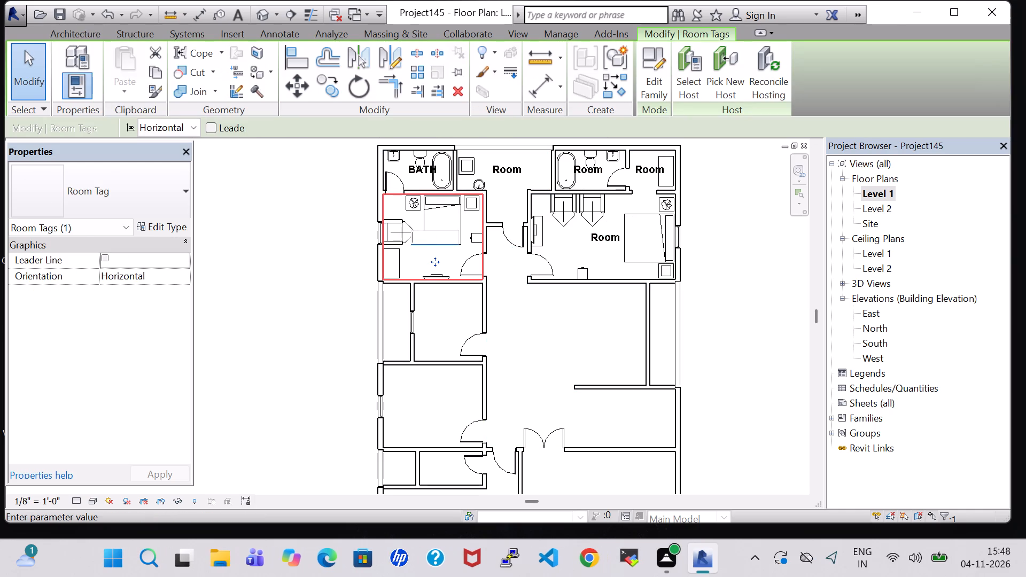
text(BEDROOM)
key(Return)
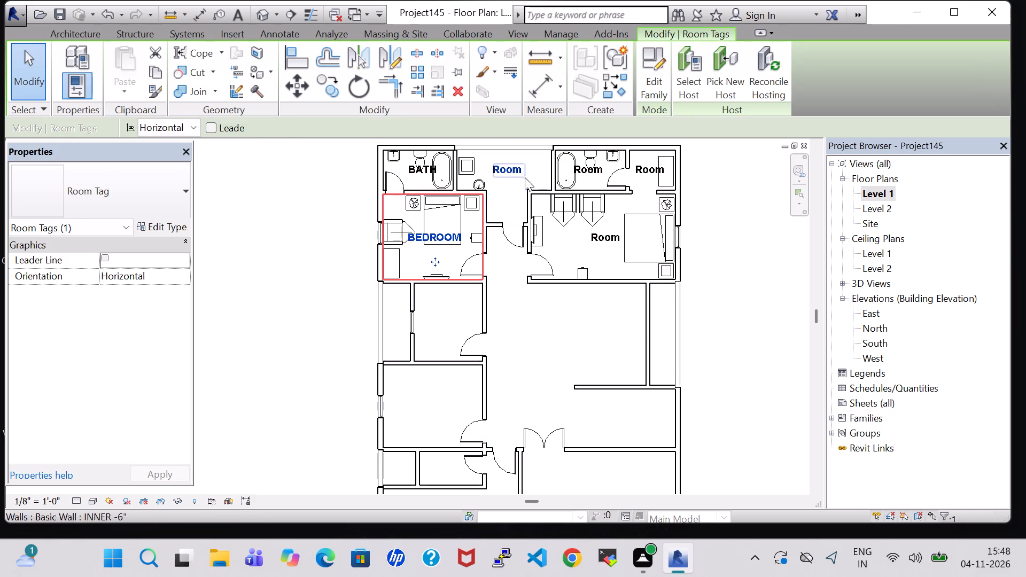
Rename the room between the two bathrooms as LAUNDARY in its tag.
double_click(512, 169)
key(BackSpace)
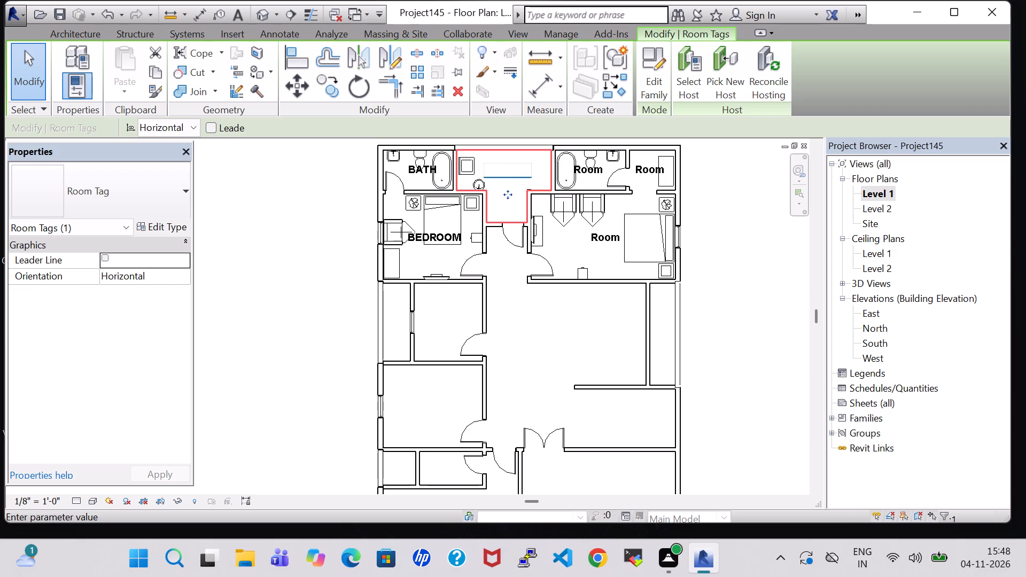
text(LAUN)
text(DARY)
key(Return)
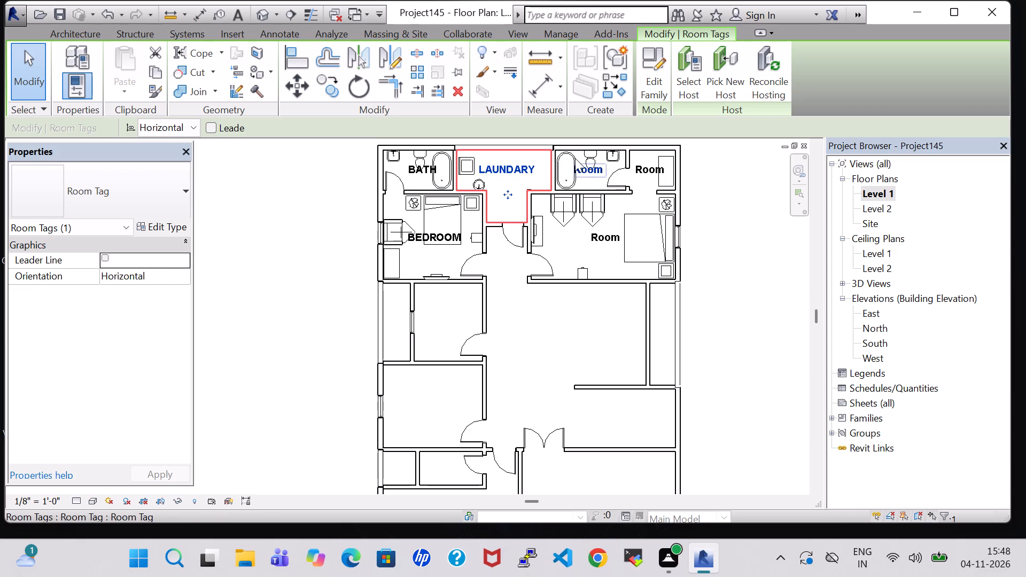
Rename the northeast bathroom's room as BATH in its tag.
double_click(587, 170)
key(BackSpace)
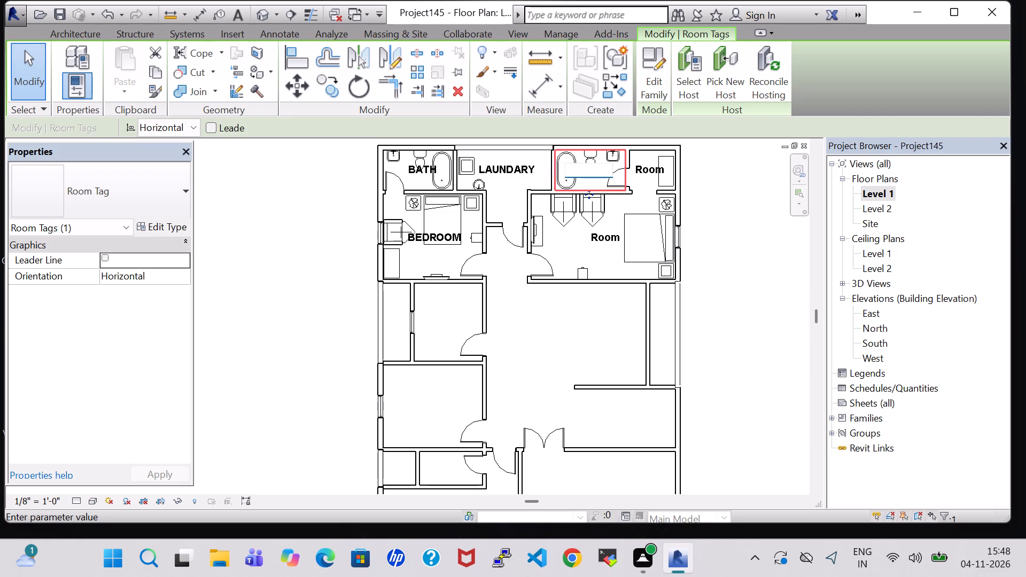
text(BATH)
key(Return)
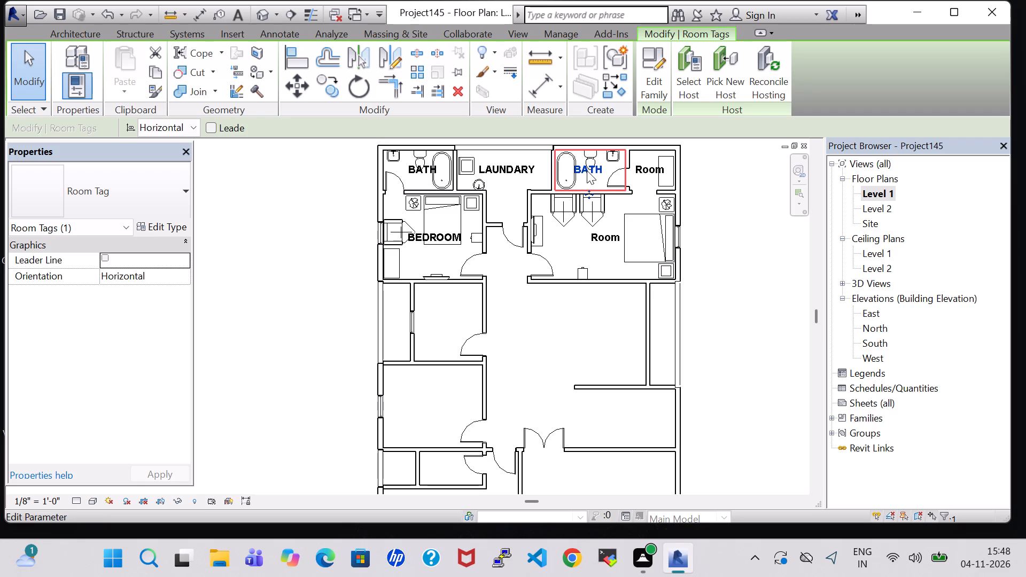
Rename the northeast corner closet's room as DRESS in its tag.
double_click(650, 164)
key(BackSpace)
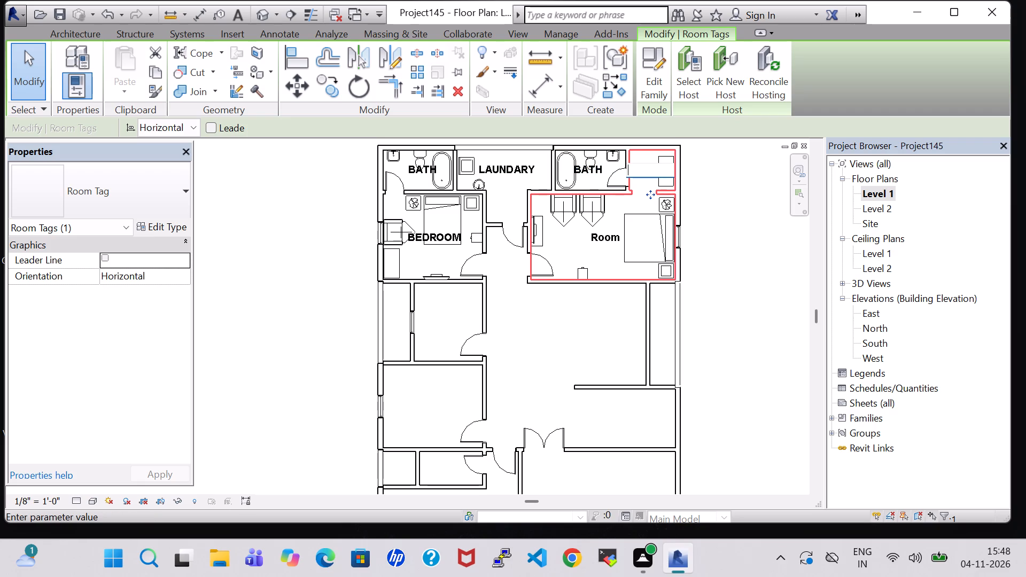
text(DRESS)
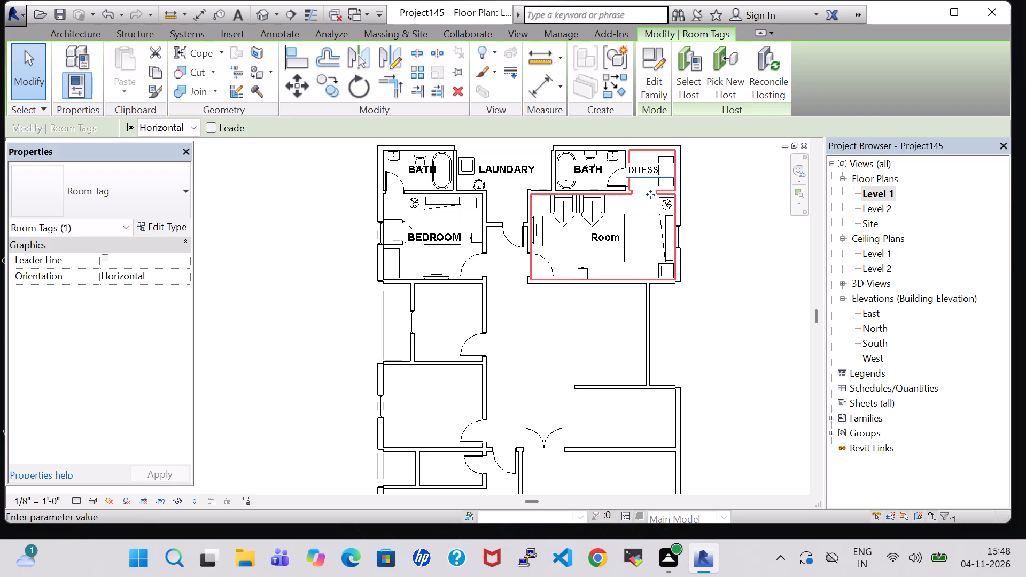
key(Return)
Rename the east bedroom's room as MASTER BEDROOM and nudge its tag slightly down.
click(598, 241)
click(598, 241)
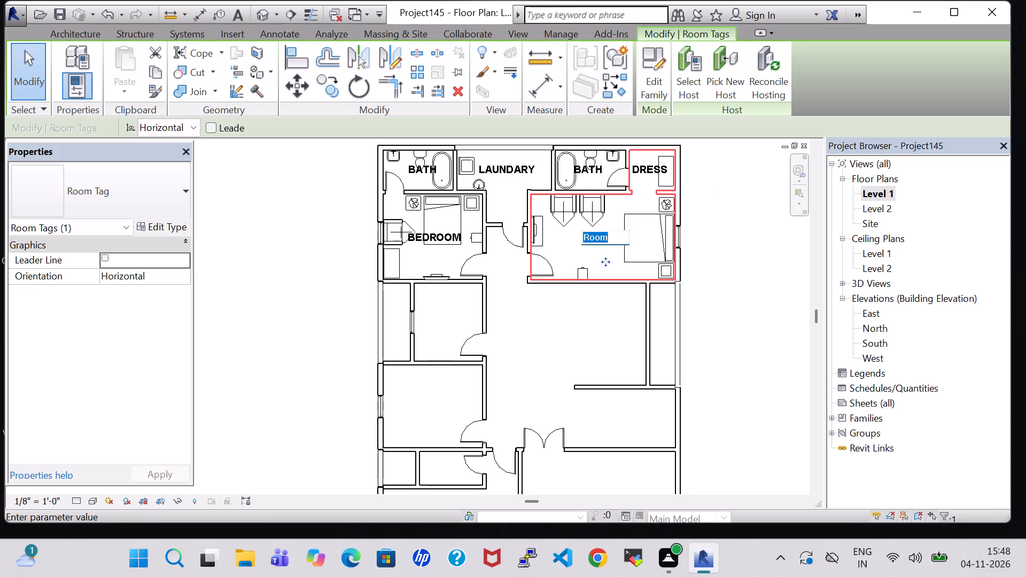
key(BackSpace)
text(NASR)
key(BackSpace)
key(BackSpace)
key(BackSpace)
key(BackSpace)
text(MS)
key(BackSpace)
text(ASTER BEDROOM)
key(Return)
key(Down)
key(Down)
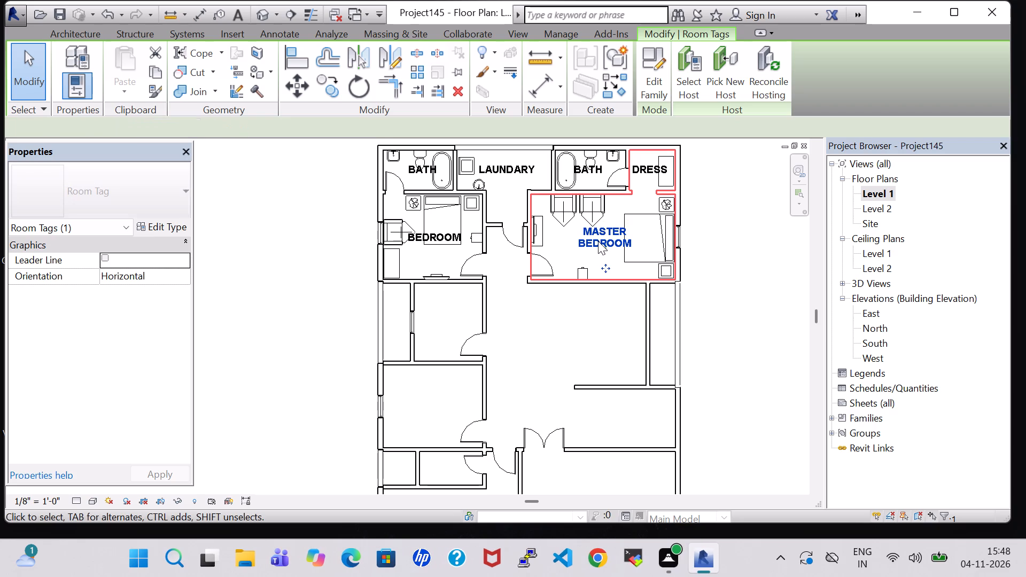
click(572, 314)
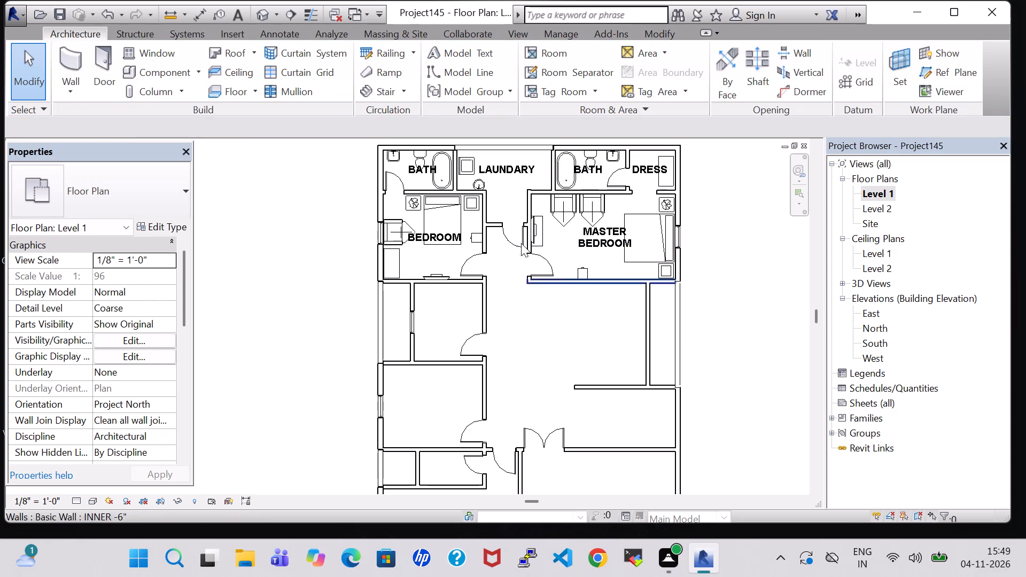
Place a tagged room in the central open area, with its tag in the passage between the two bedrooms.
click(564, 54)
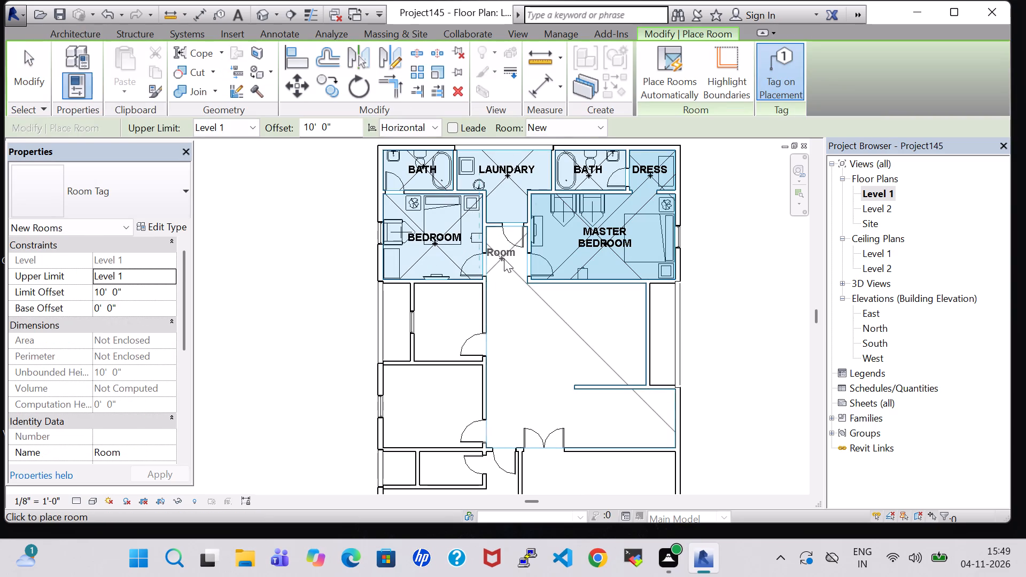
click(508, 263)
key(Escape)
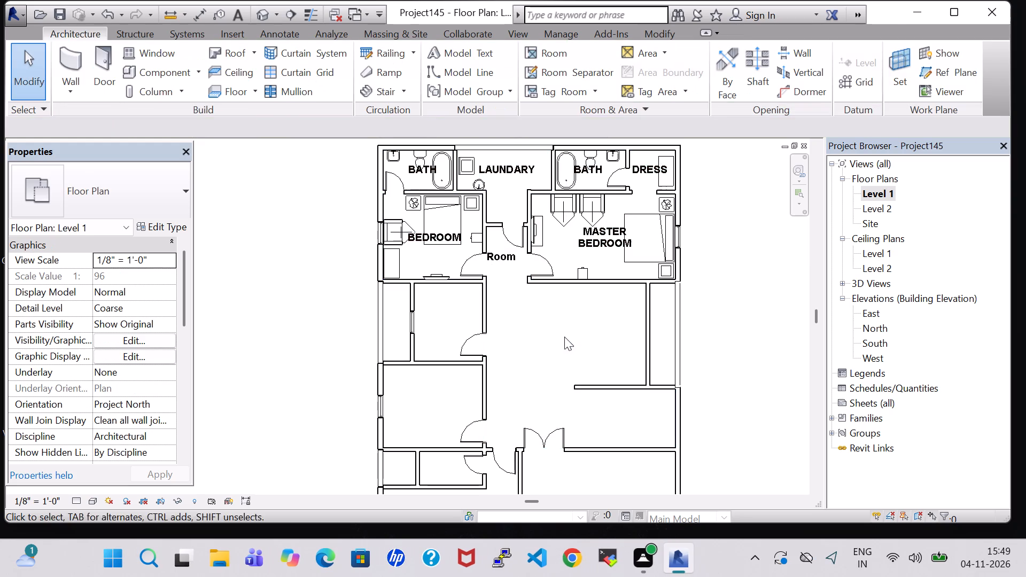
Rename the central open area's room as LOBBY and nudge its tag slightly to the east.
double_click(496, 260)
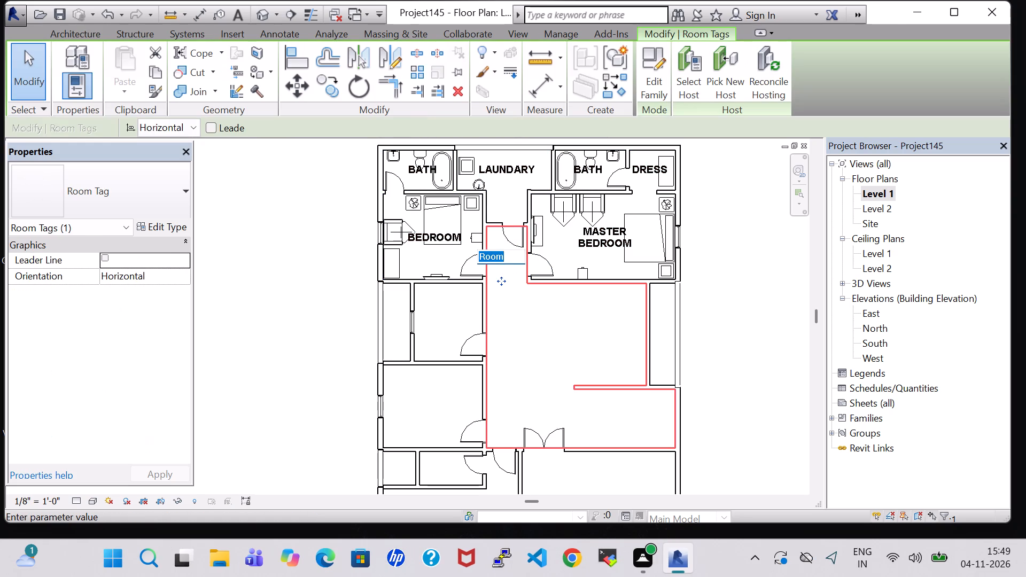
key(BackSpace)
text(LOBBY)
key(Return)
key(Right)
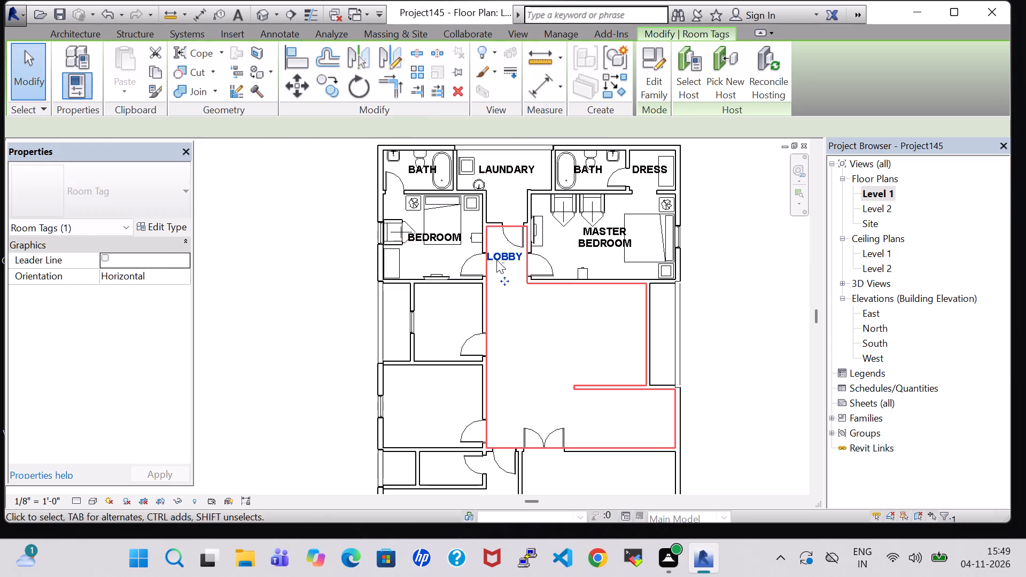
key(Right)
click(713, 300)
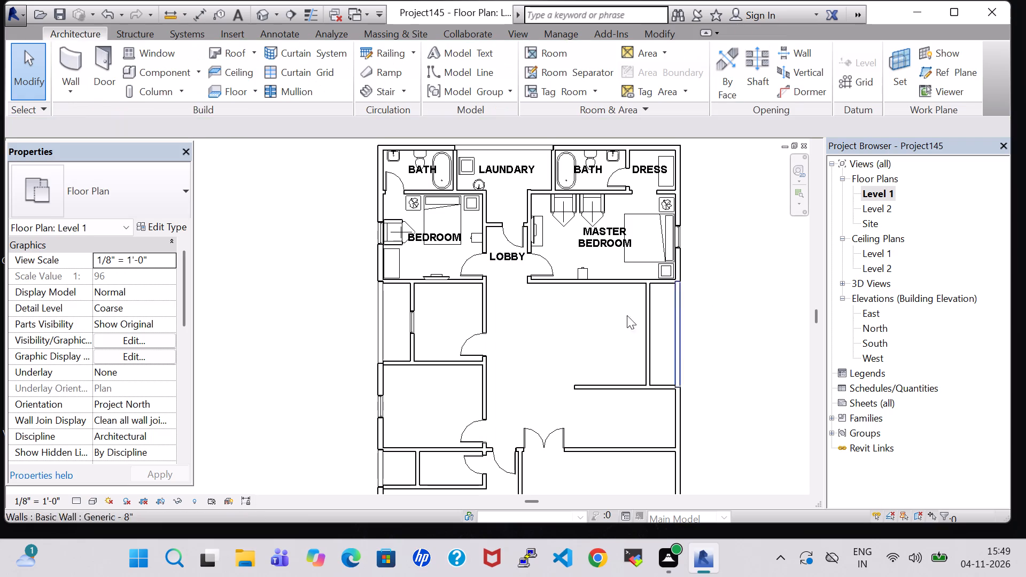
Load the Work Station Cubicle family from the Furniture System library and place a 96" x 96" one in the northwest corner of the room south of BEDROOM.
middle_drag(583, 324, 571, 297)
scroll(571, 296, up, 1)
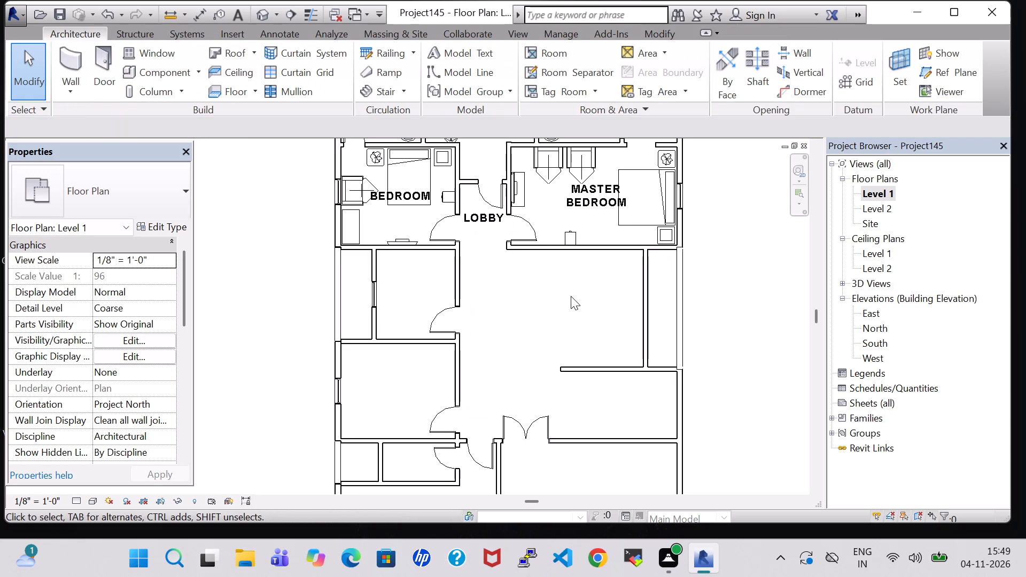
click(136, 73)
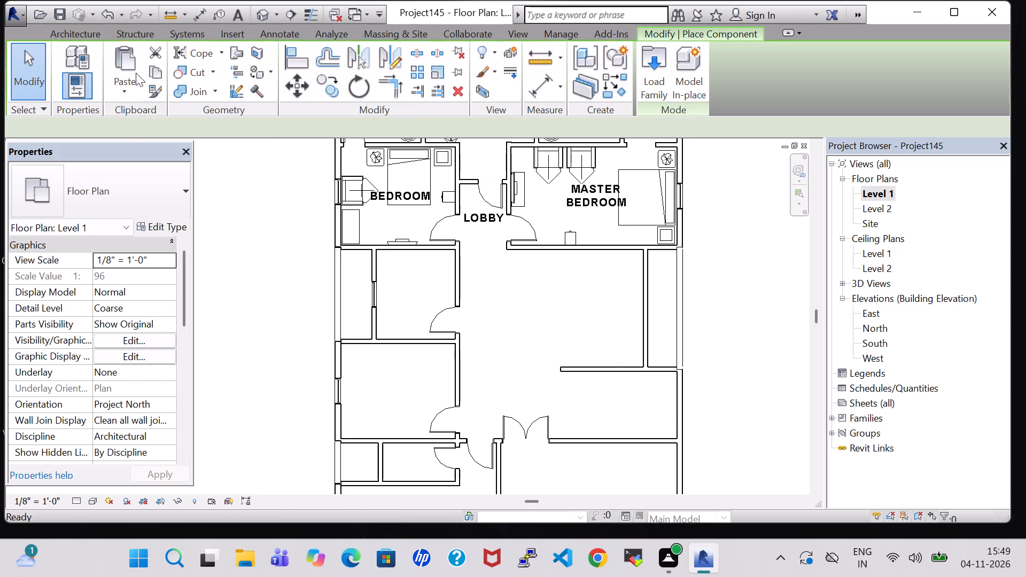
click(639, 75)
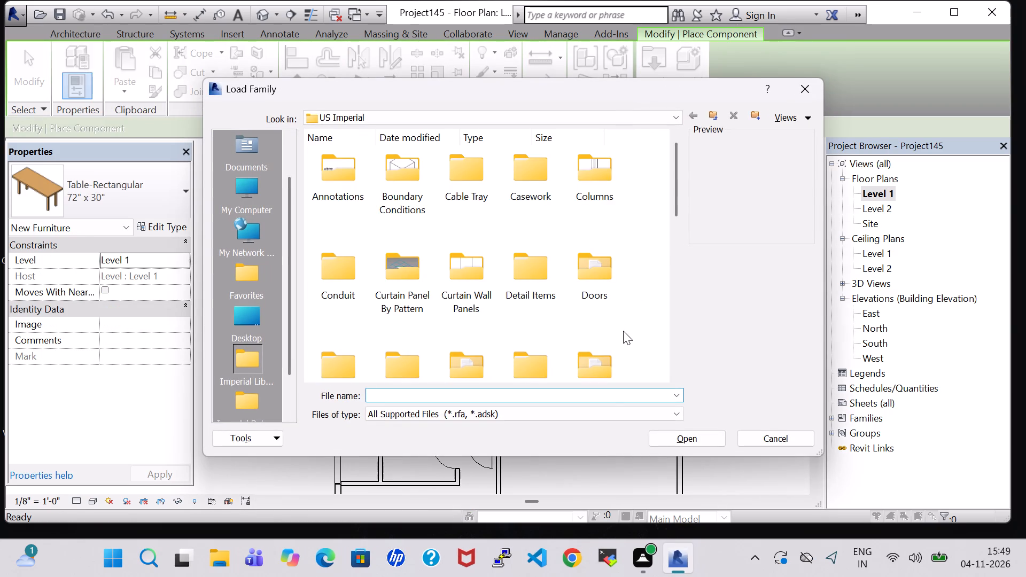
scroll(622, 332, down, 1)
double_click(602, 243)
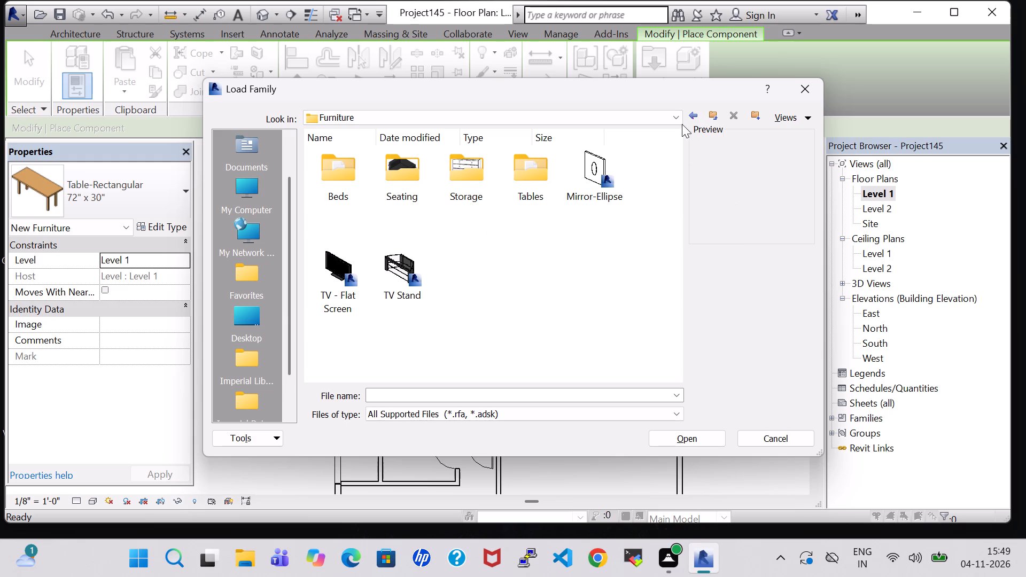
click(695, 112)
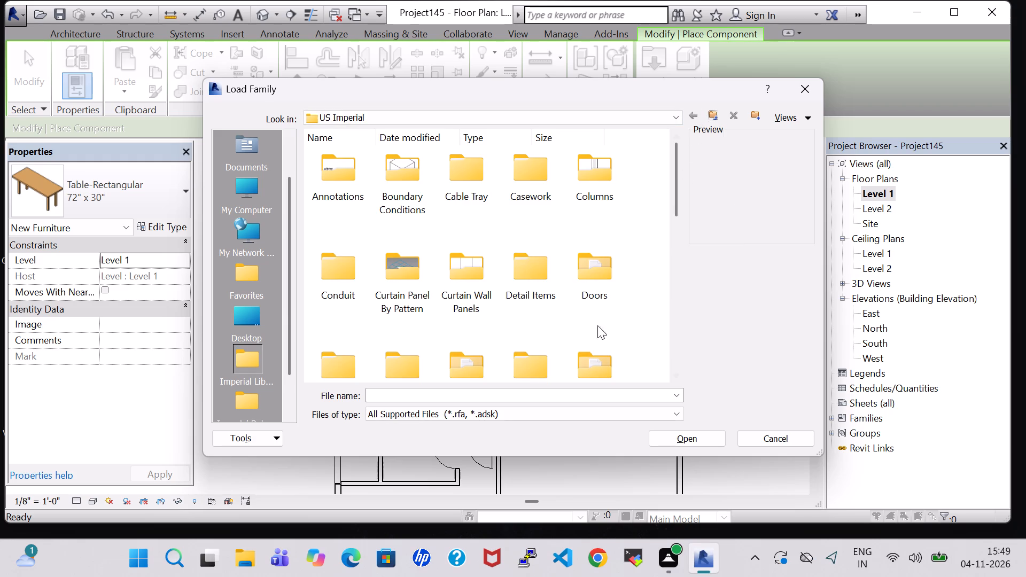
click(548, 352)
key(f)
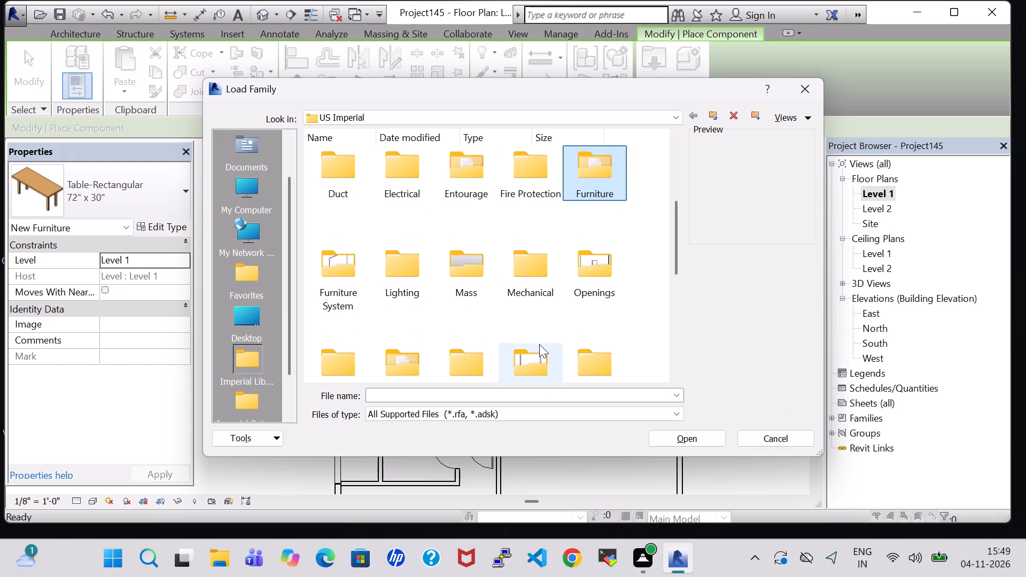
double_click(348, 280)
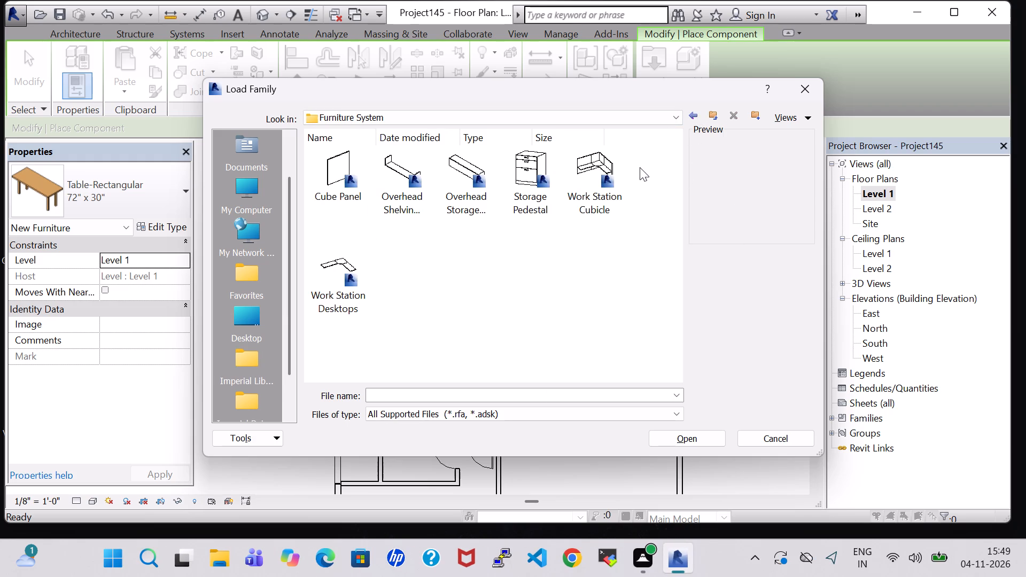
click(586, 164)
click(711, 435)
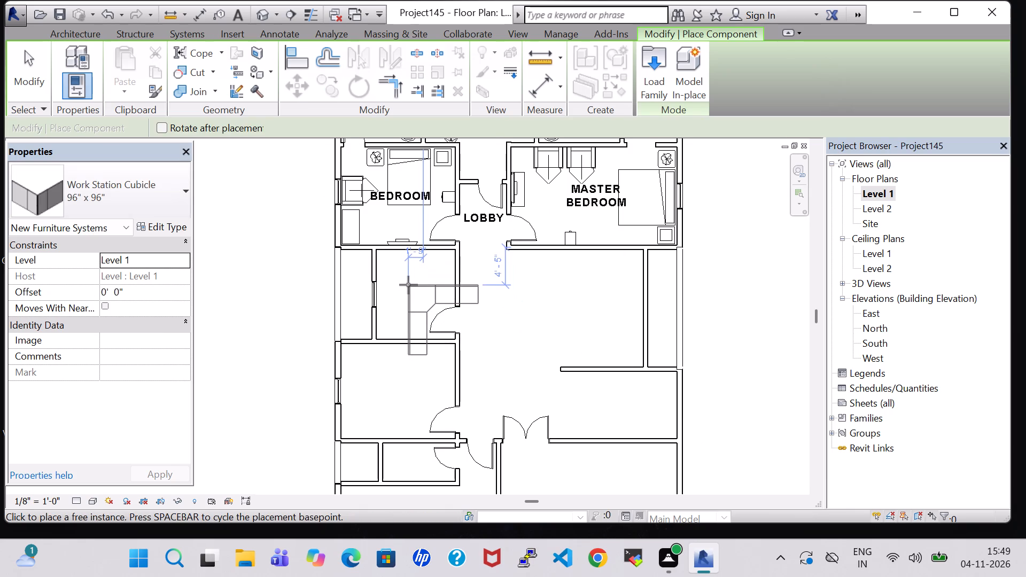
click(375, 255)
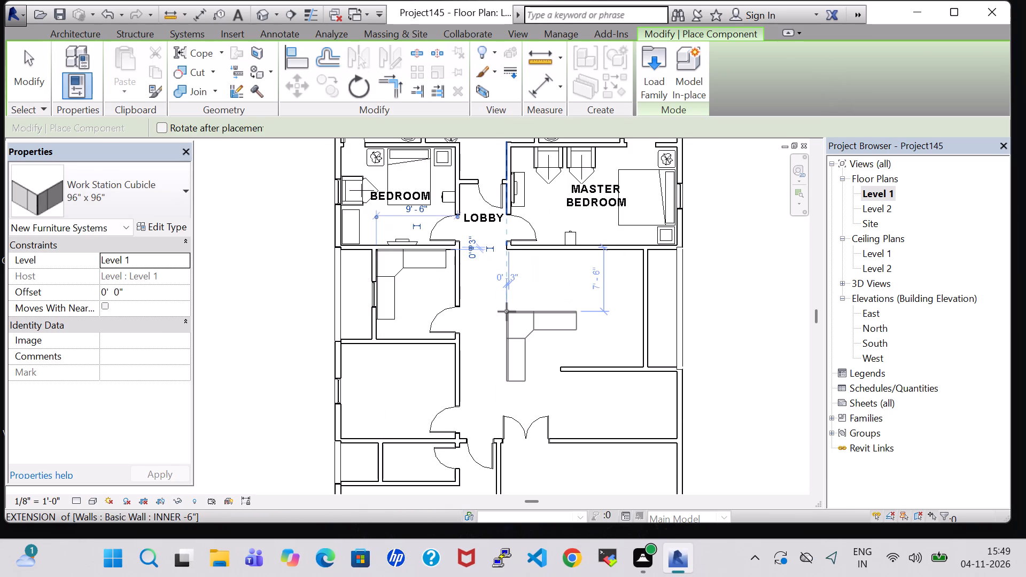
Set the placed workstation cubicle type's Desktop1 and Desktop2 widths to 2' 4" and its Panel2 Length to 3' 0".
key(Escape)
key(Escape)
click(411, 270)
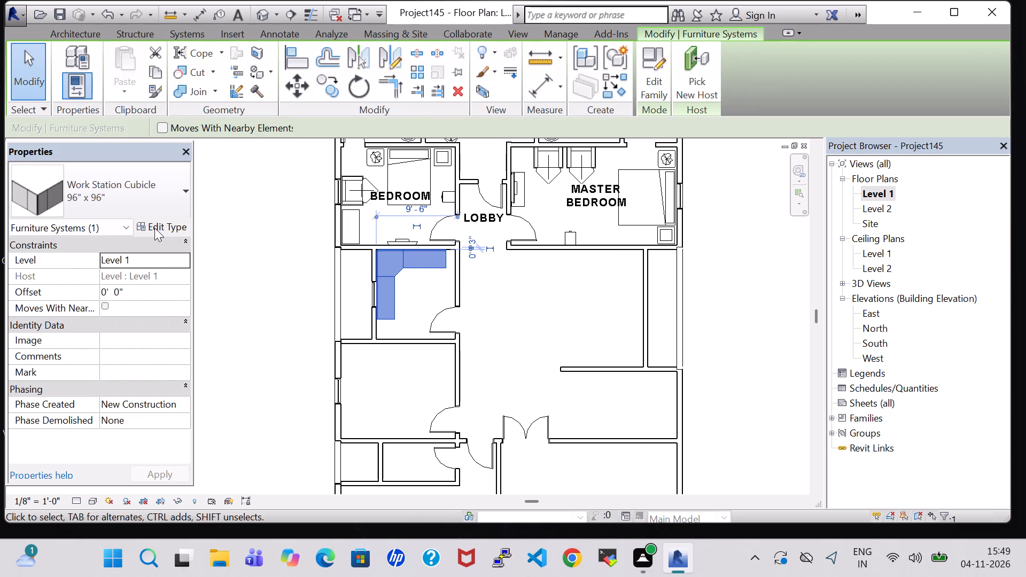
click(154, 228)
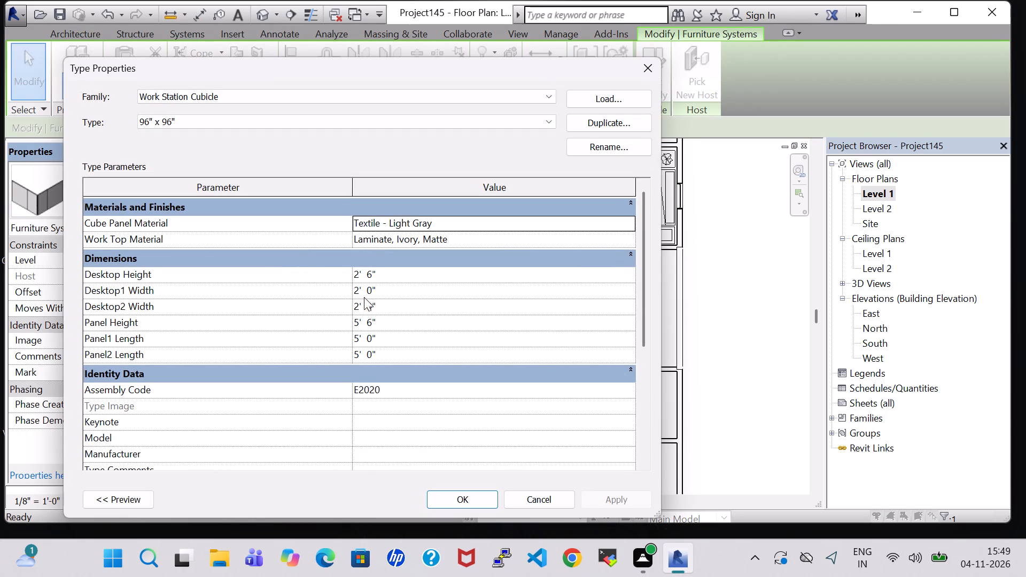
click(370, 291)
click(370, 291)
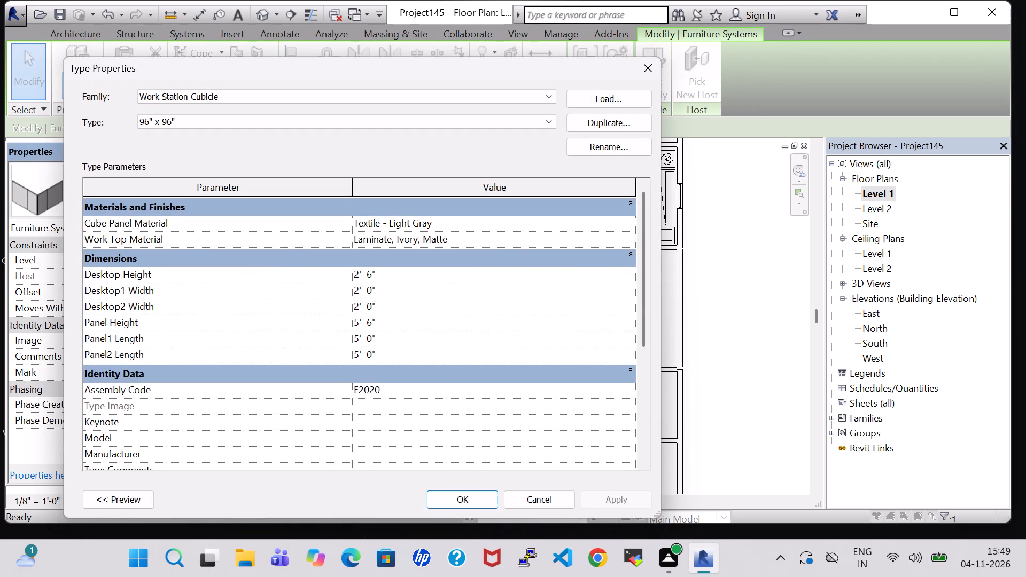
key(BackSpace)
key(4)
click(371, 300)
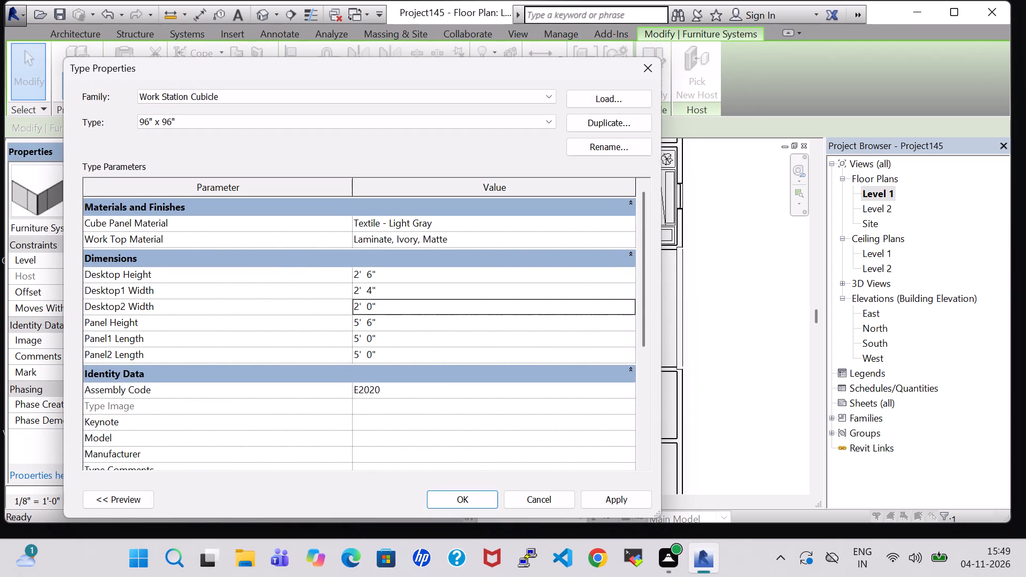
click(371, 302)
key(BackSpace)
key(4)
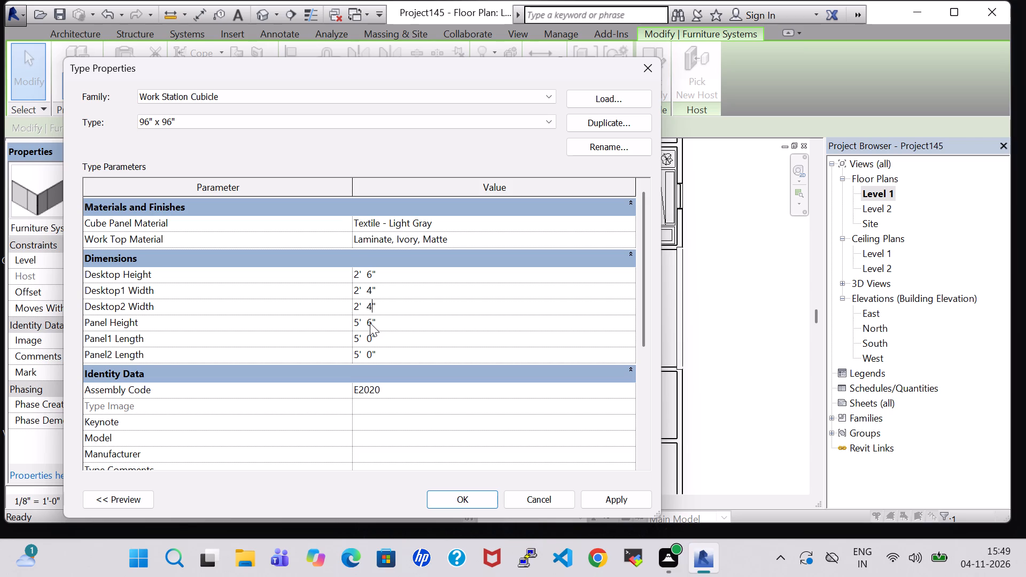
click(362, 356)
click(359, 355)
key(BackSpace)
key(3)
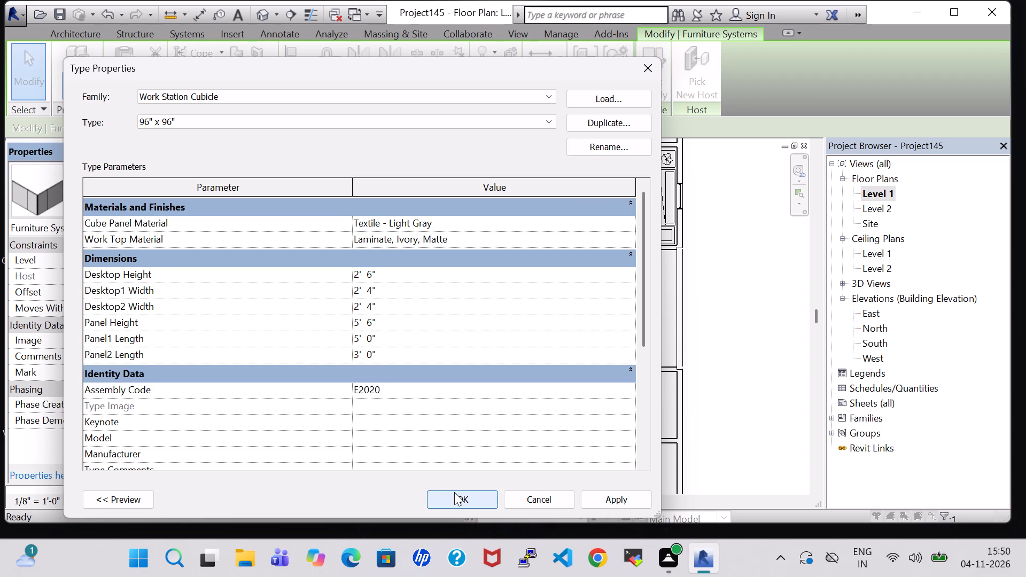
click(454, 492)
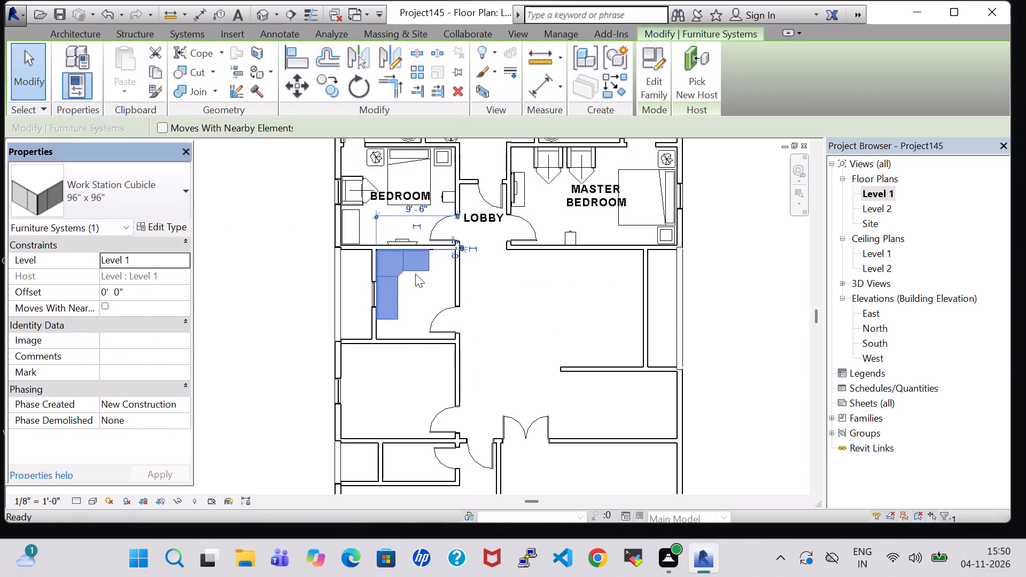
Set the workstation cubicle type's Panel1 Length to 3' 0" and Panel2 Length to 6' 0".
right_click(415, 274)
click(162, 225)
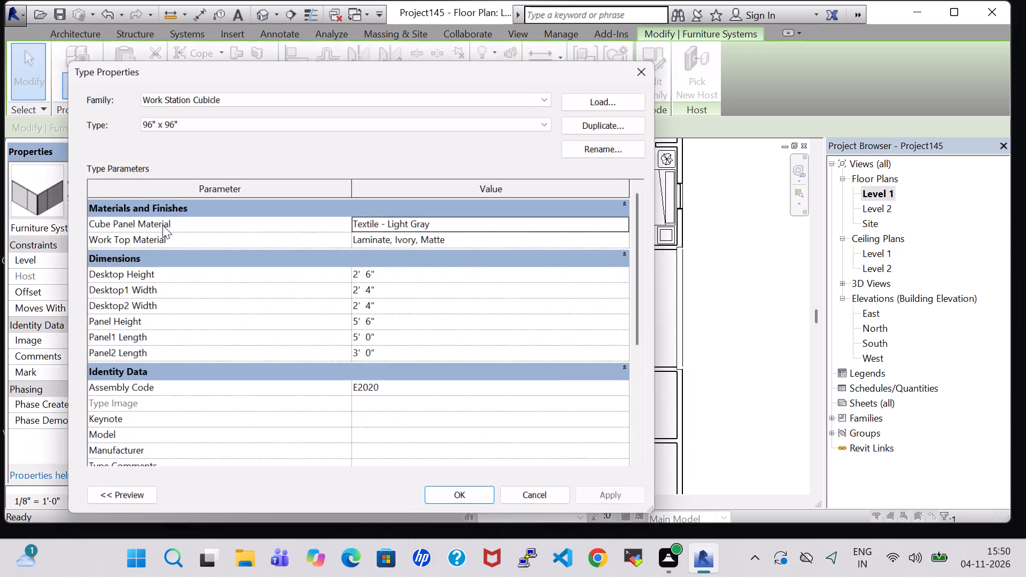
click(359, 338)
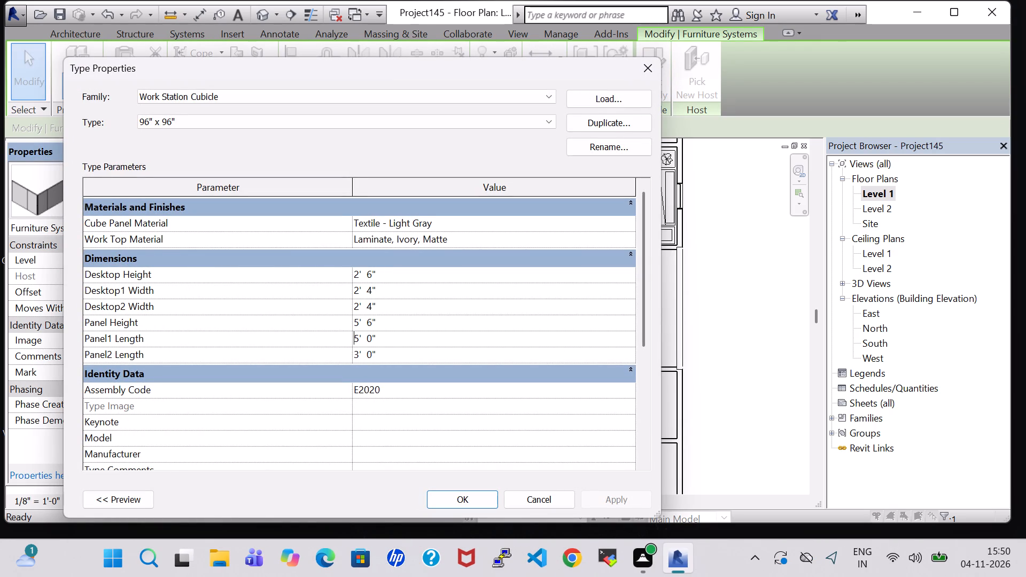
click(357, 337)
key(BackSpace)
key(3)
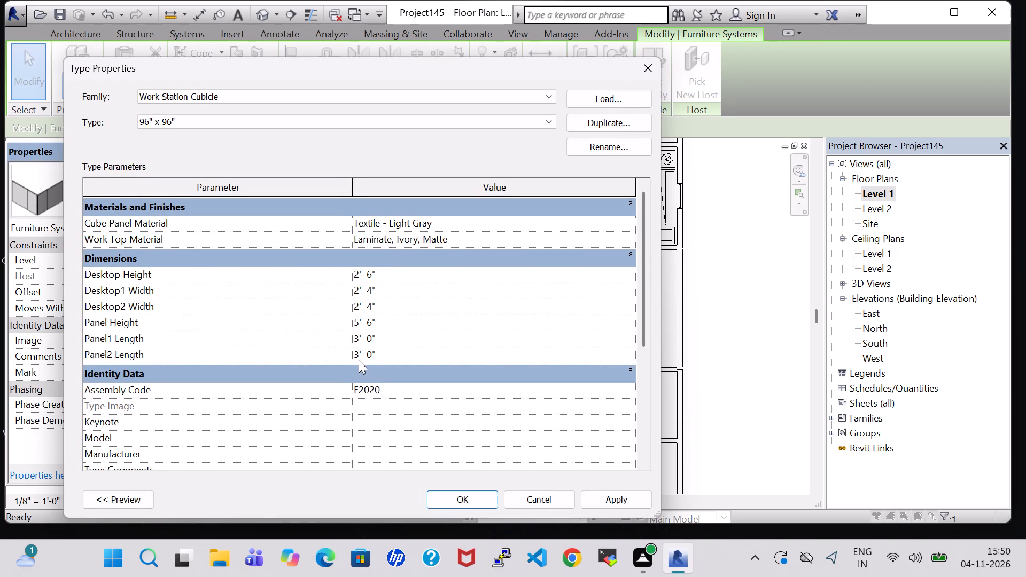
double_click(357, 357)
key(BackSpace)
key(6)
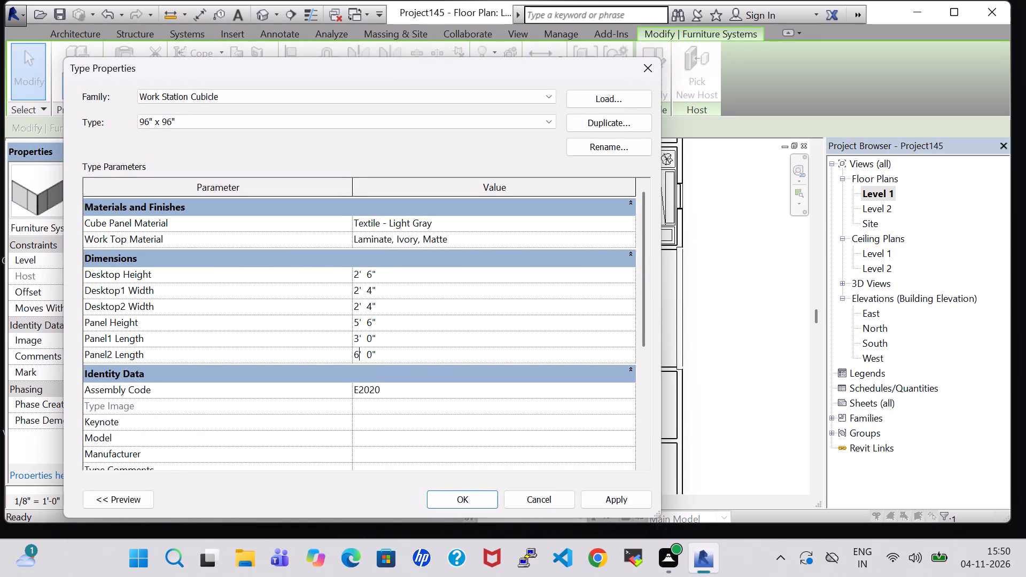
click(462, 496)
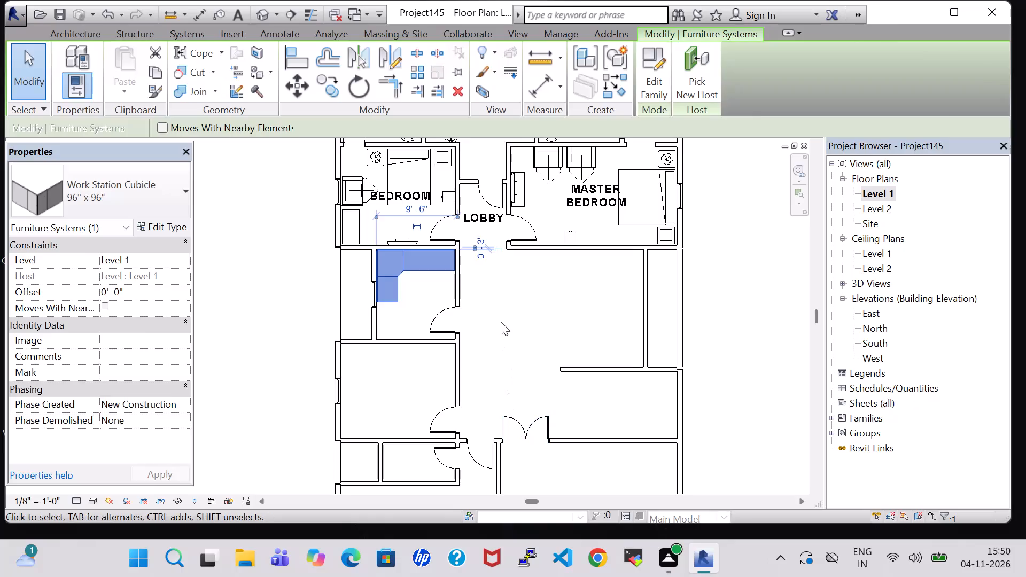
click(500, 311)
Set the workstation cubicle type's Panel2 Length to 5' 8".
scroll(470, 277, up, 6)
click(405, 263)
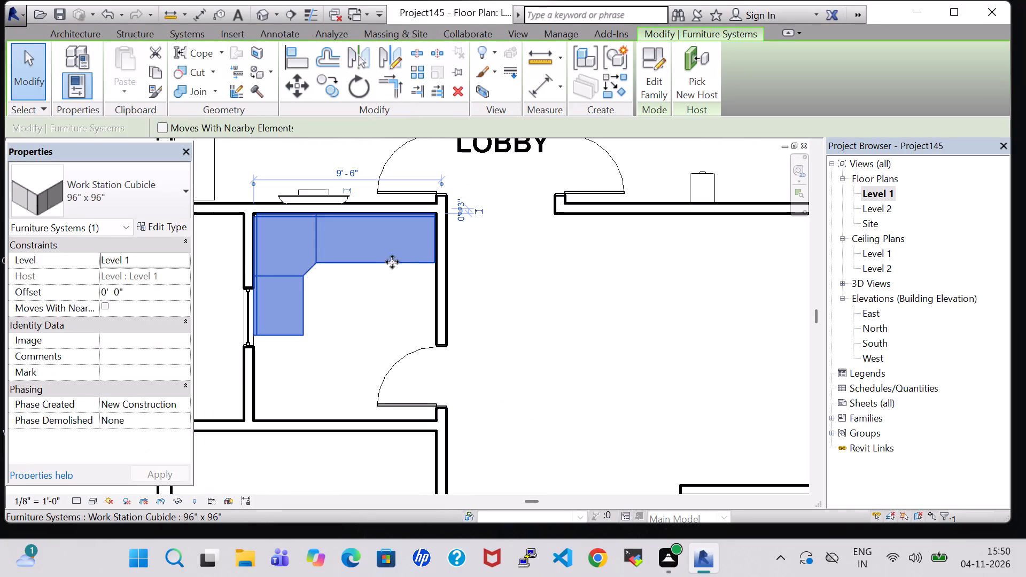
click(175, 230)
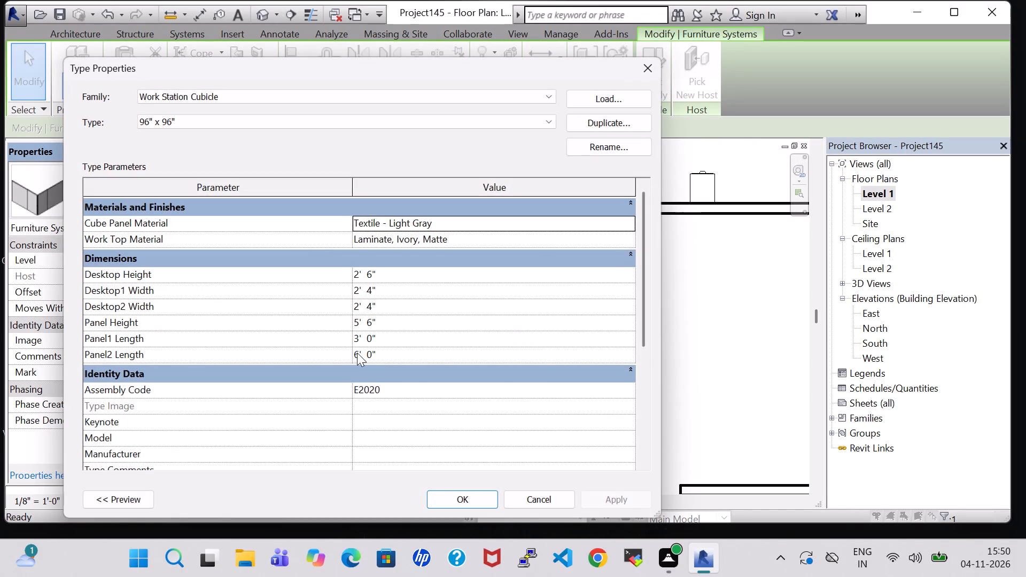
double_click(359, 355)
key(BackSpace)
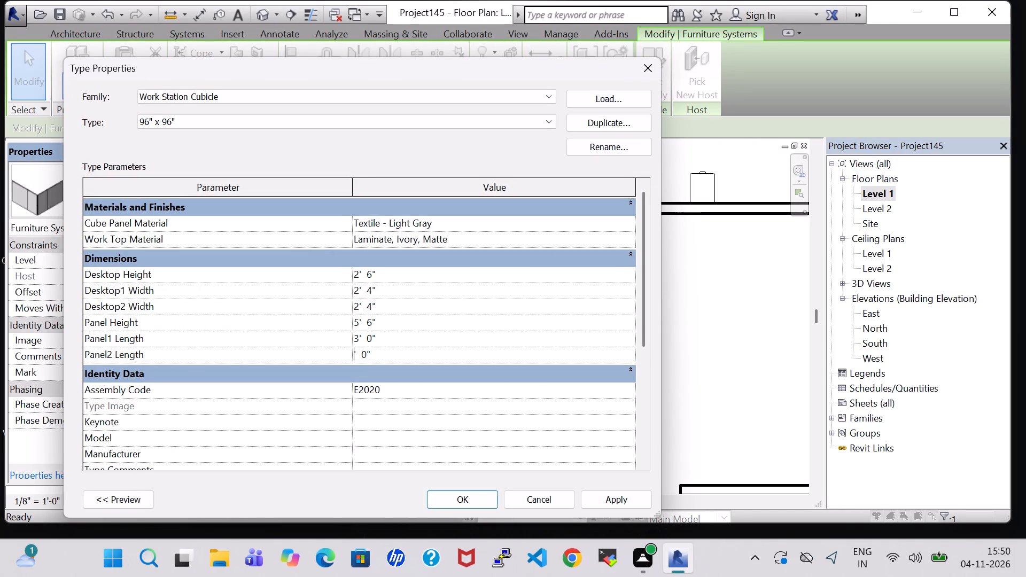
key(4)
key(BackSpace)
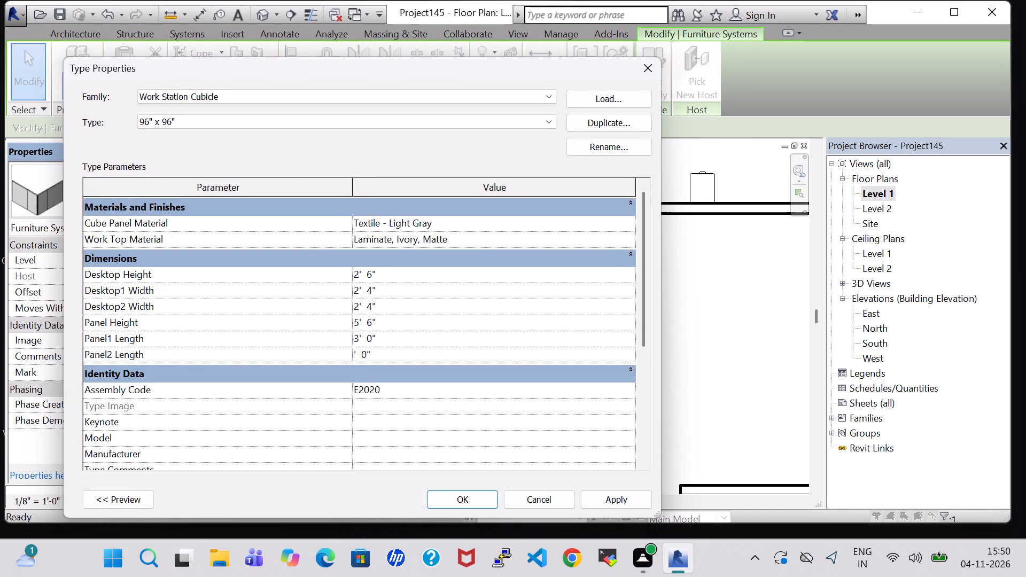
key(5)
click(372, 355)
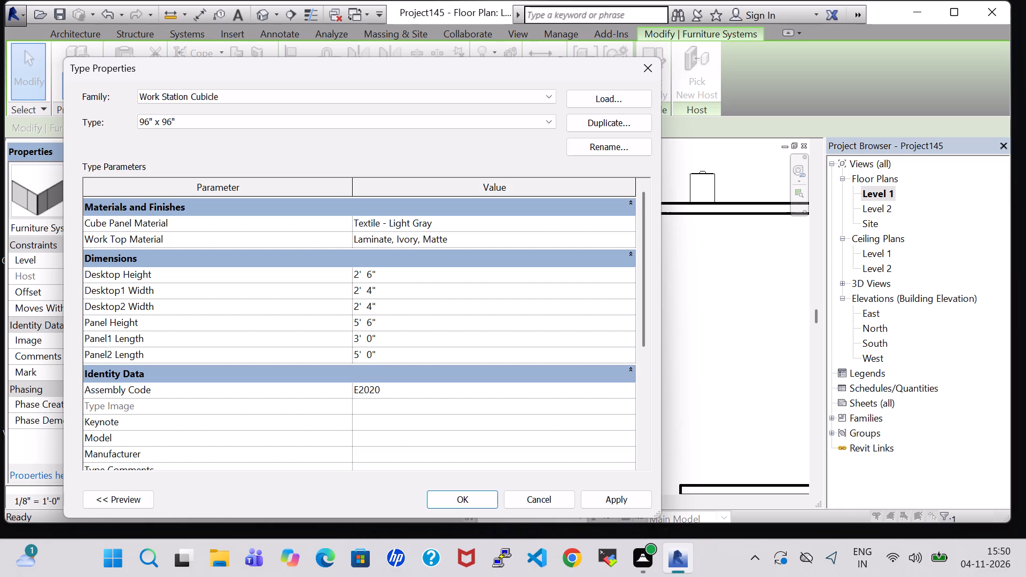
key(BackSpace)
key(8)
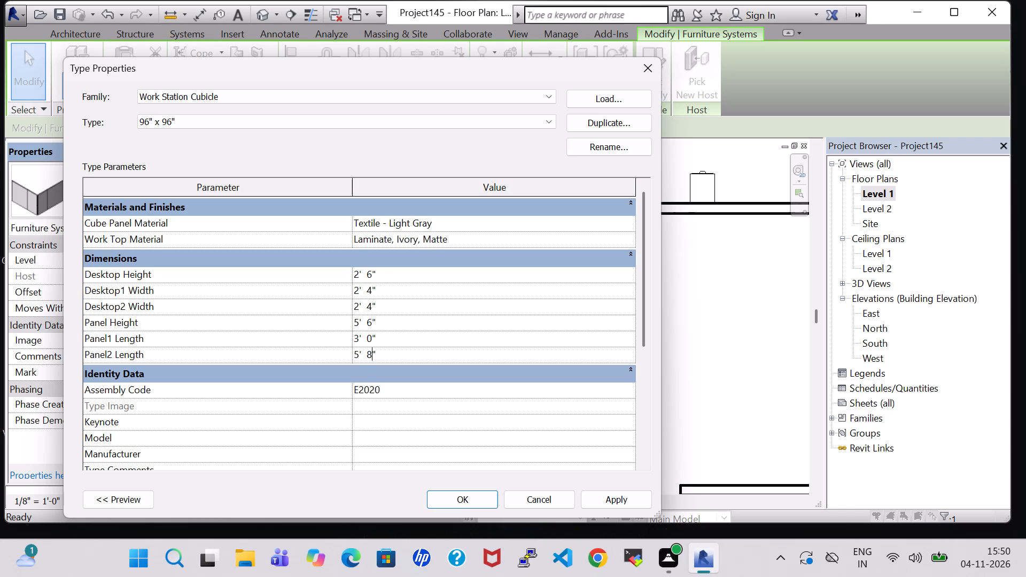
key(Return)
click(444, 497)
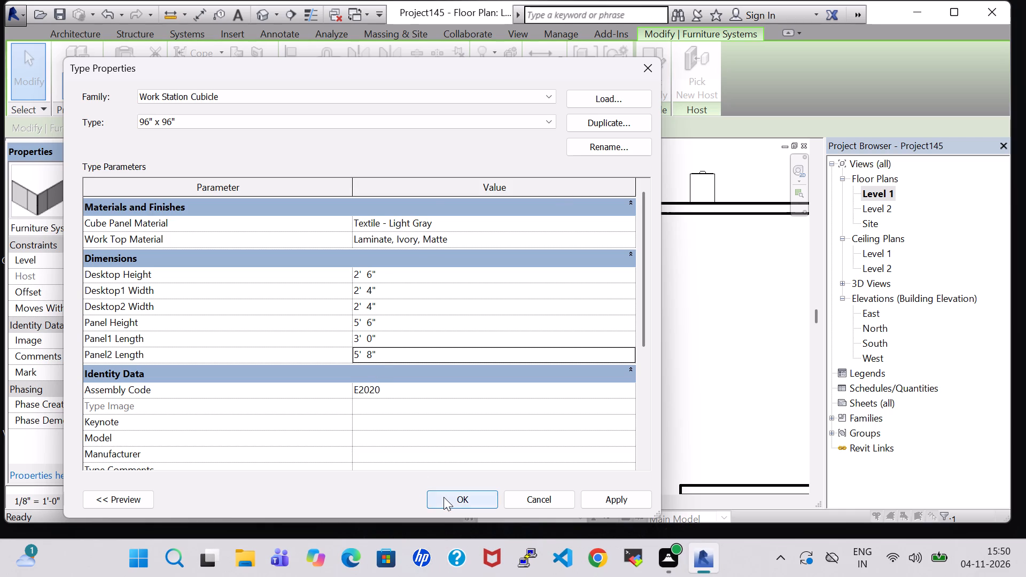
click(499, 355)
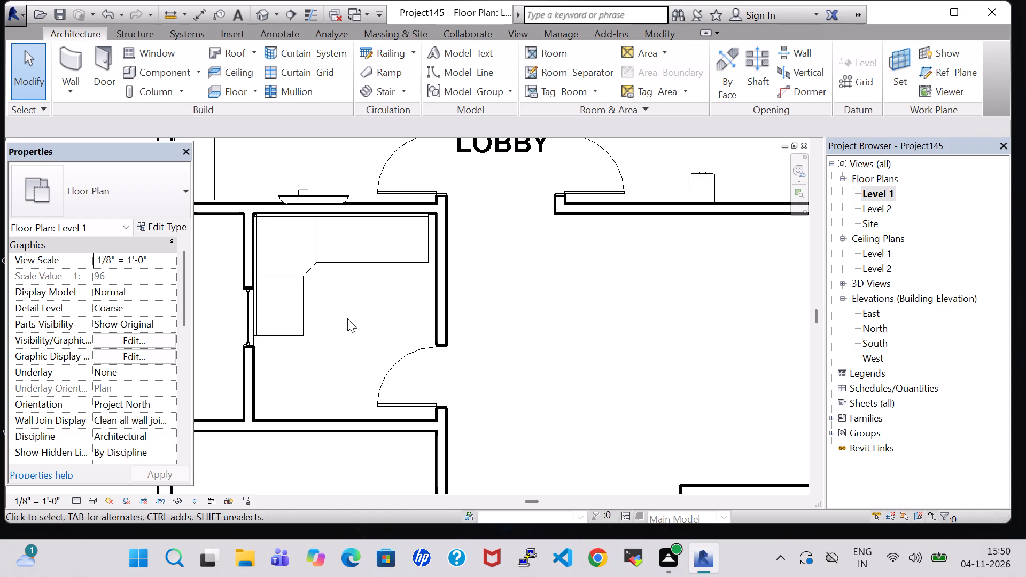
Nudge the window in the workstation room's west wall south by about 2' 8", beyond the workstation's short leg.
scroll(347, 318, down, 1)
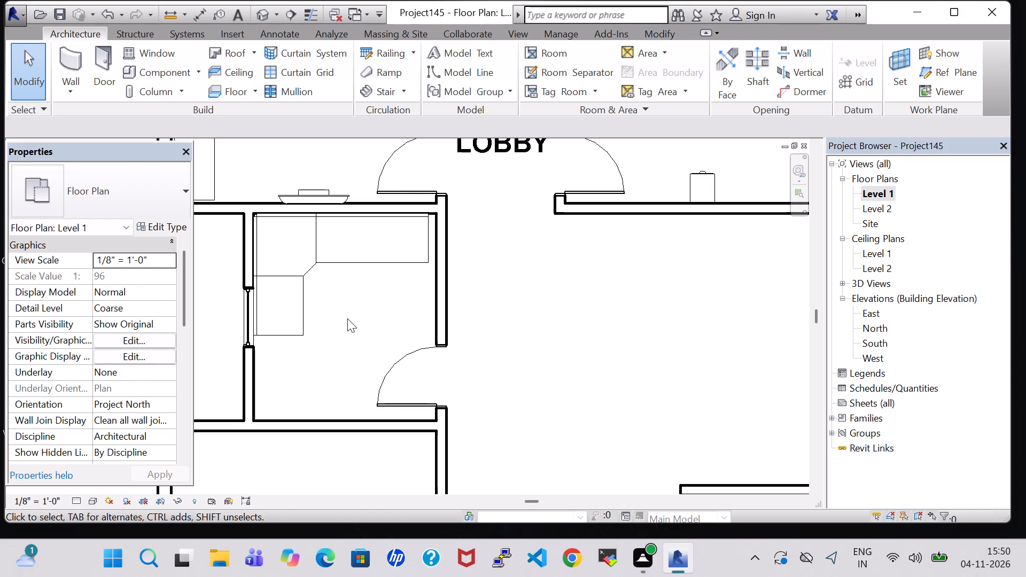
click(256, 306)
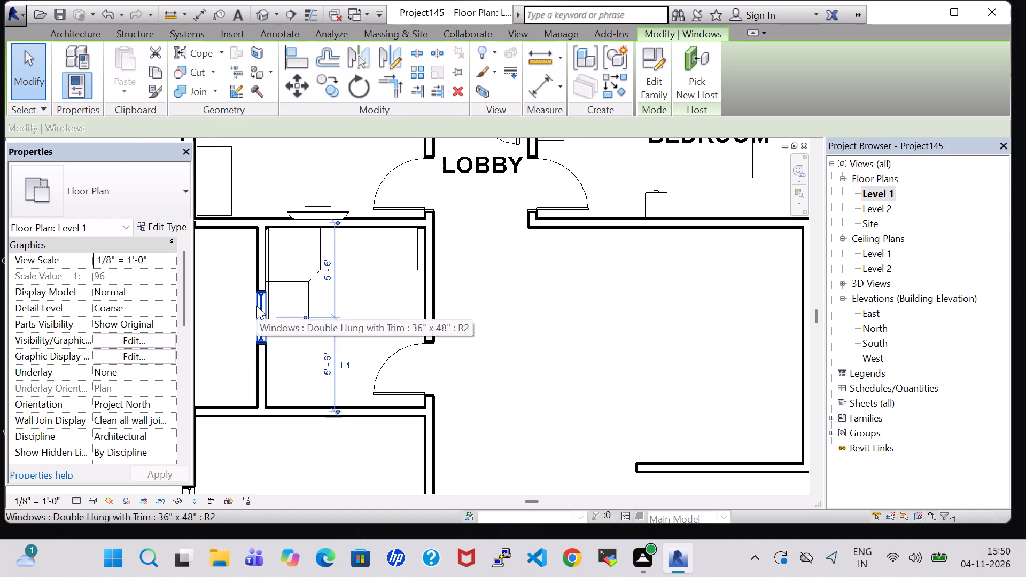
key(Down)
key(Down)
key(Down)
key(Down)
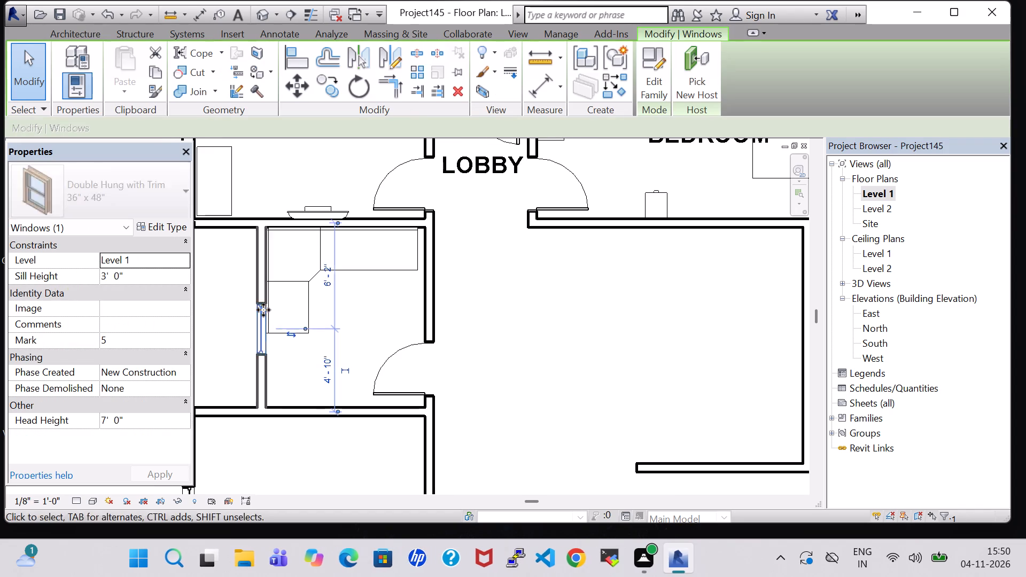
key(Down)
key(Down)
key(Down)
key(Down)
key(Down)
key(Down)
key(Down)
key(Down)
key(Down)
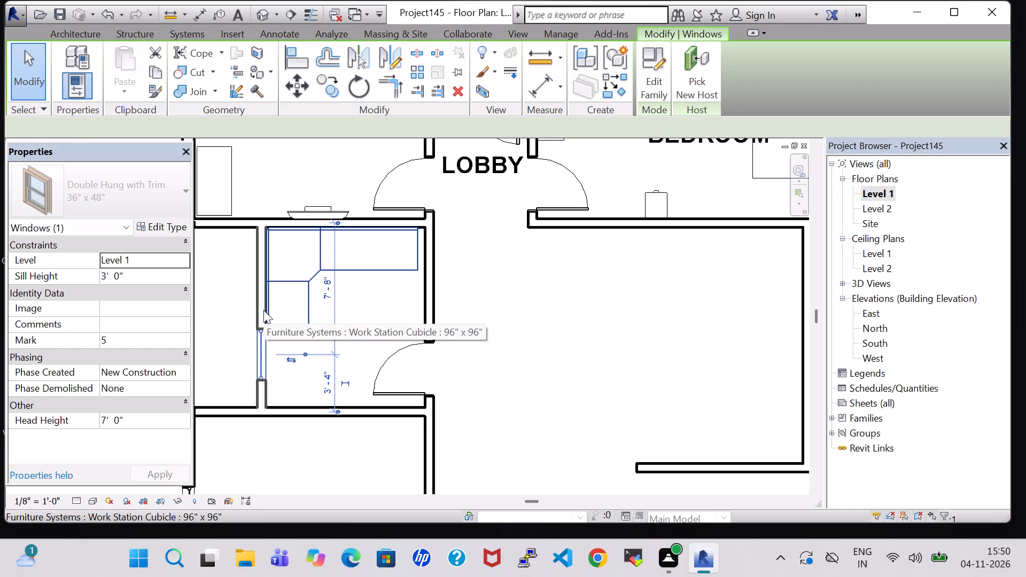
key(Down)
key(Down)
key(Down)
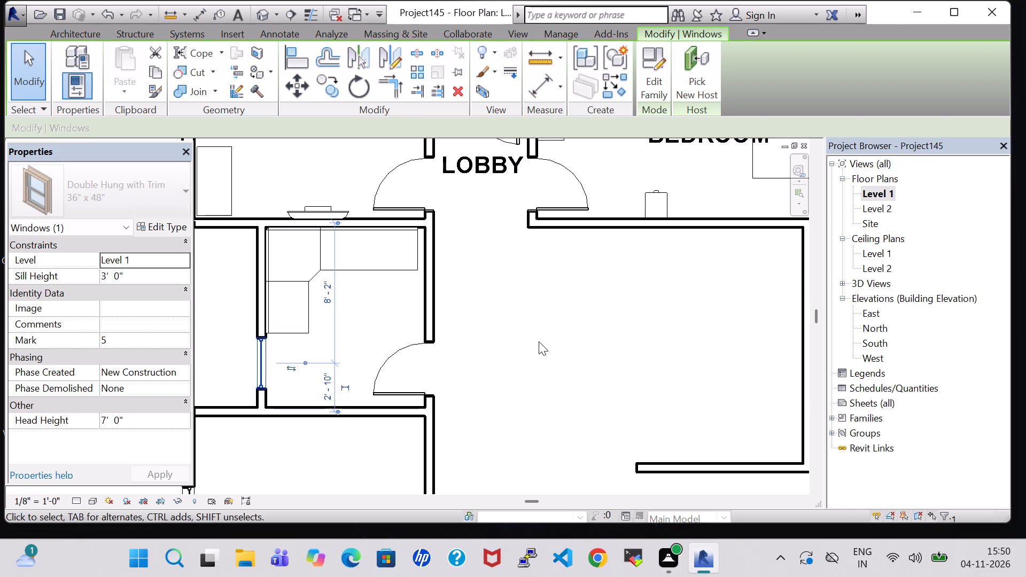
click(539, 341)
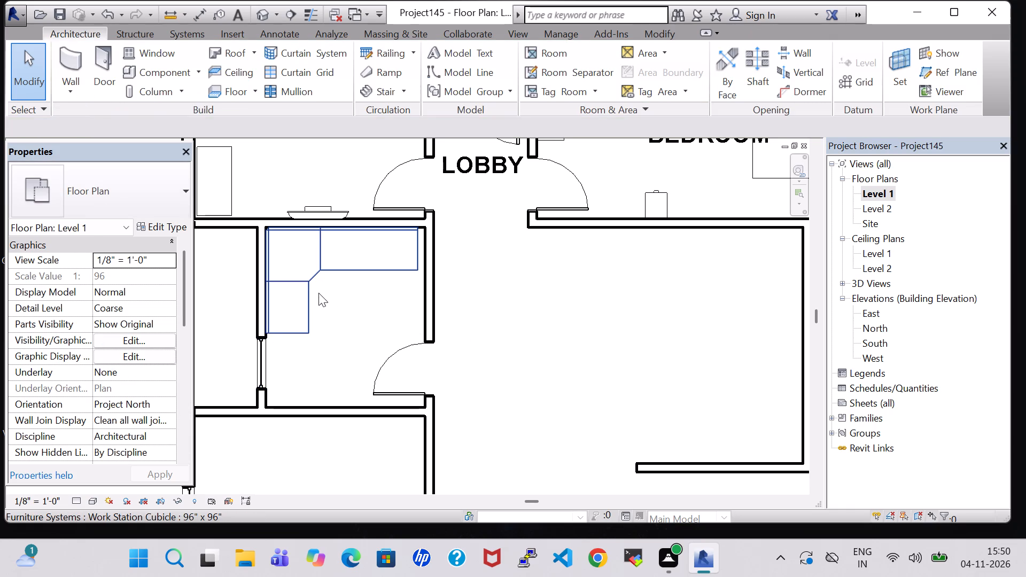
Set the workstation cubicle type's Panel1 Length to 2' 5".
click(315, 291)
right_click(314, 291)
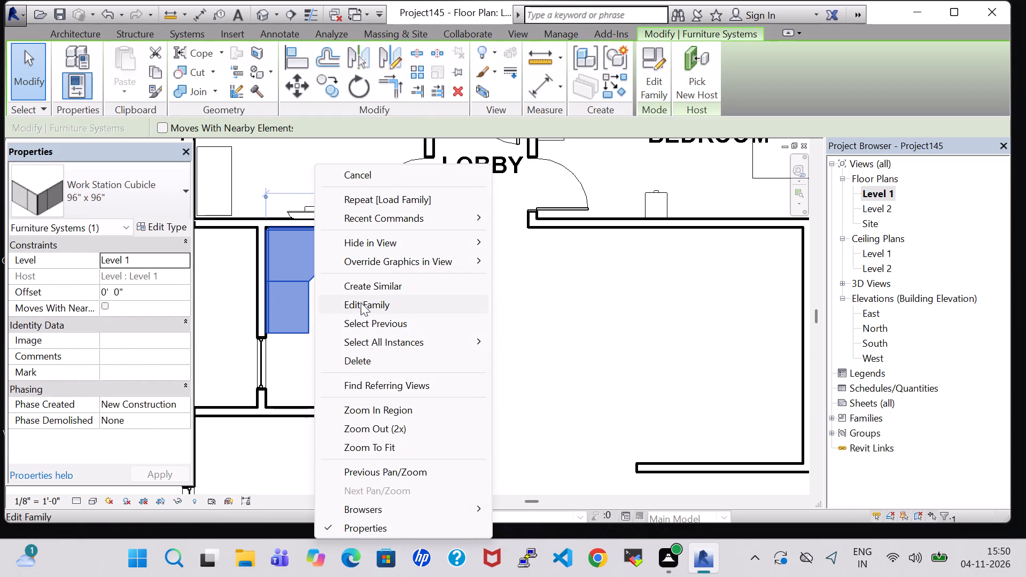
click(160, 225)
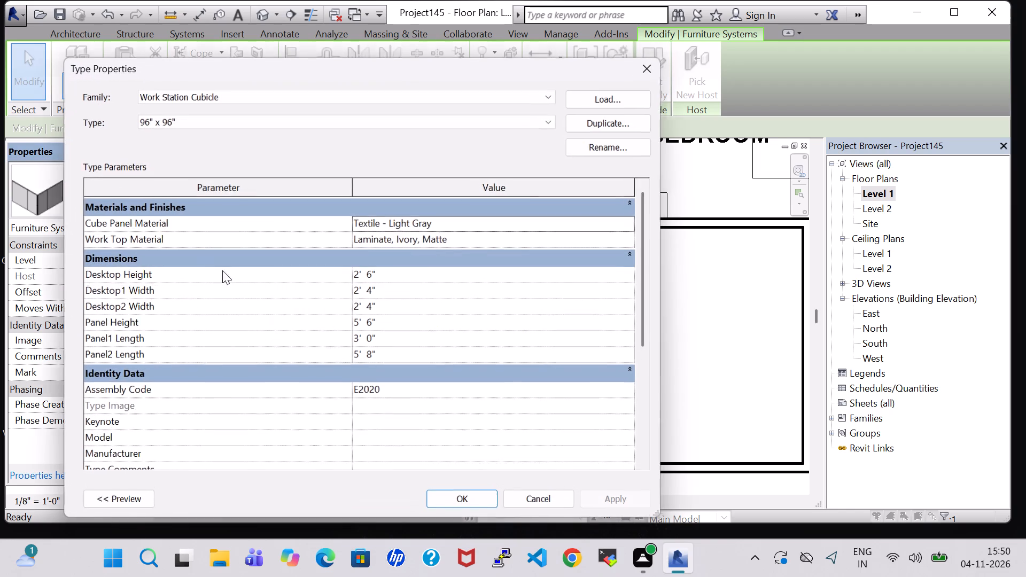
click(360, 339)
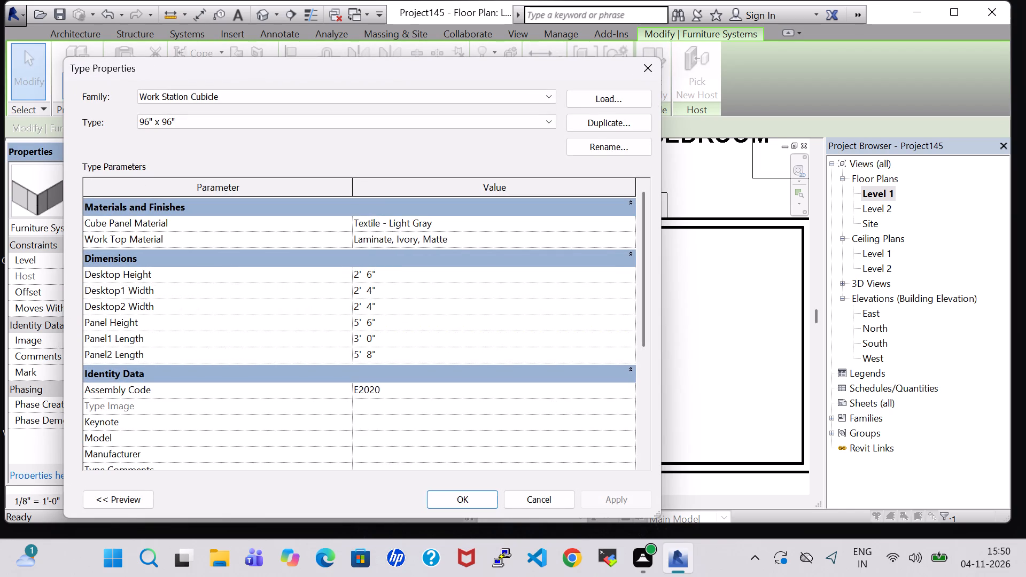
key(BackSpace)
key(2)
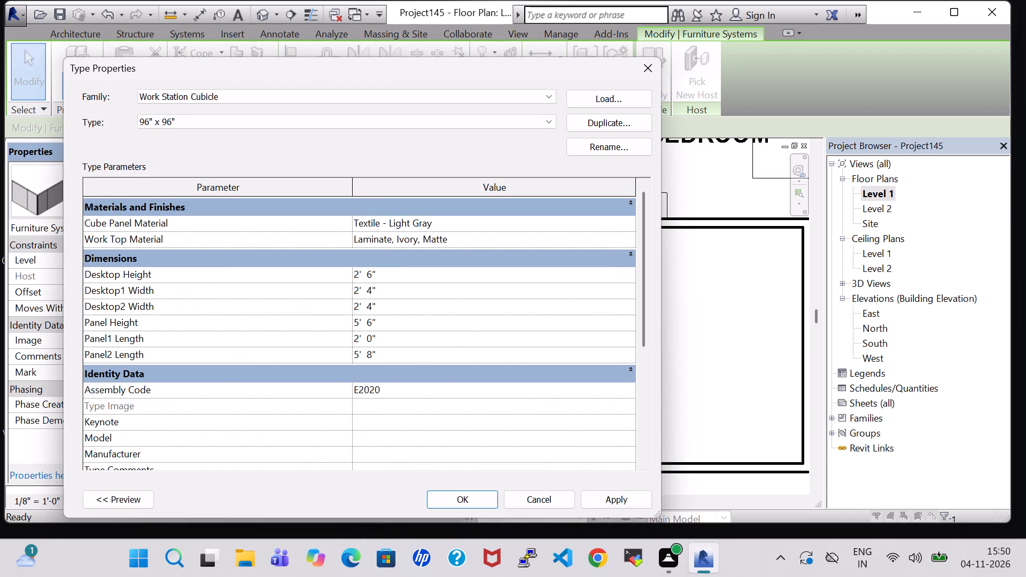
click(369, 342)
key(BackSpace)
key(5)
click(452, 503)
Nudge the west-wall window north by about 6", to about 3' 4" from the workstation room's south wall.
click(264, 355)
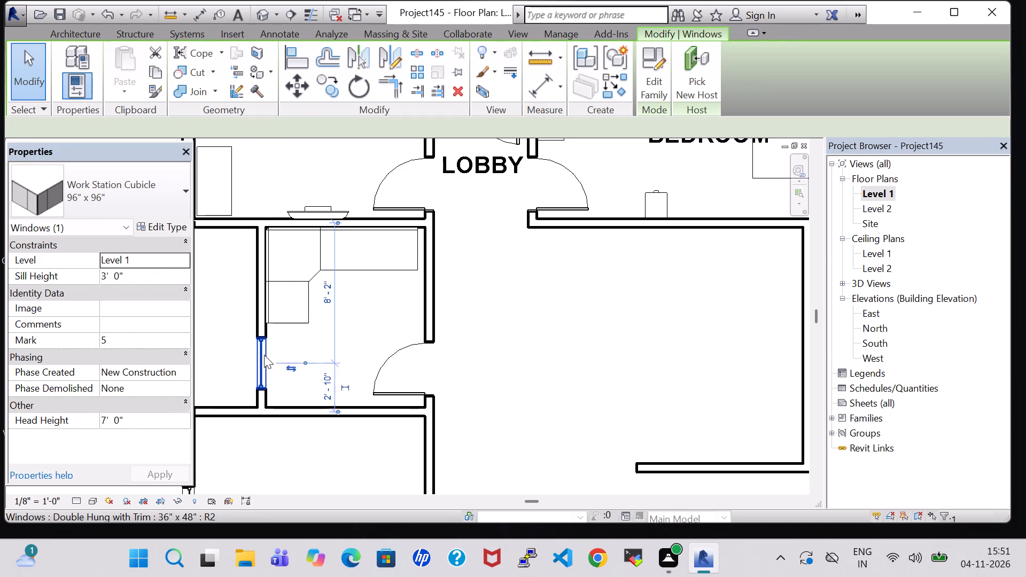
key(Up)
key(Up)
key(Up)
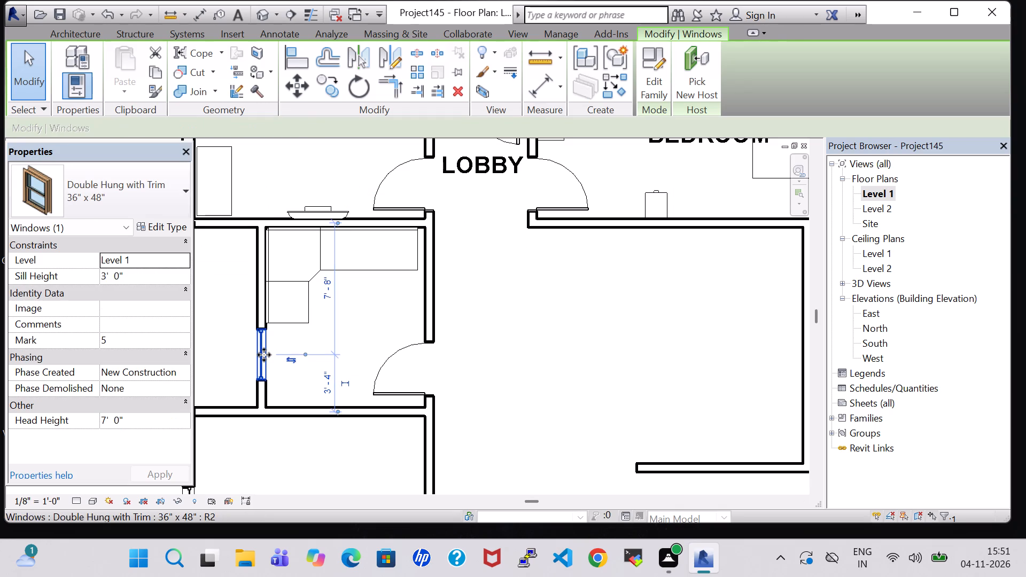
click(570, 275)
click(294, 455)
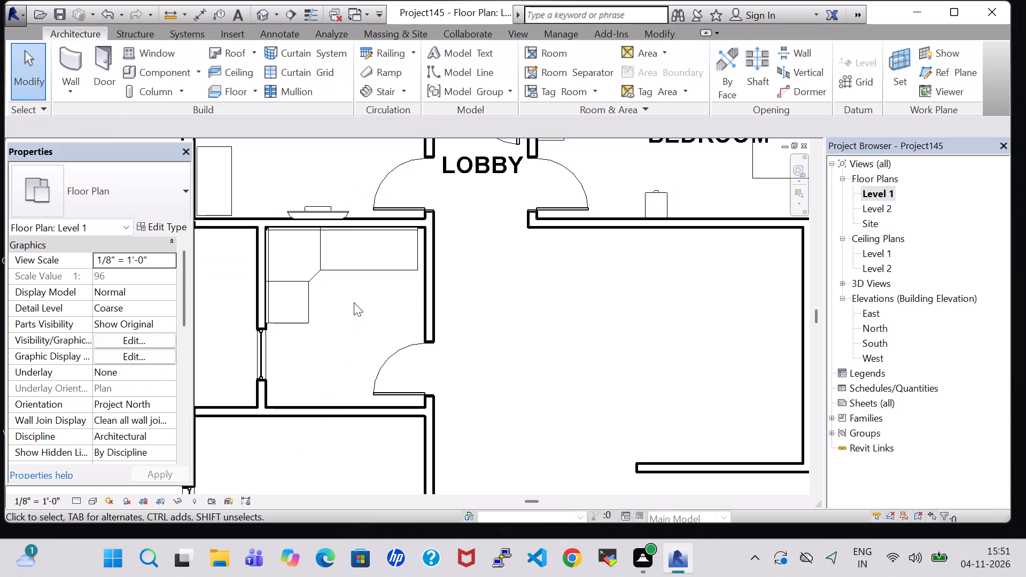
Load the Cook Top-4 Unit family from the US Imperial library's Specialty Equipment > Domestic folder.
click(150, 76)
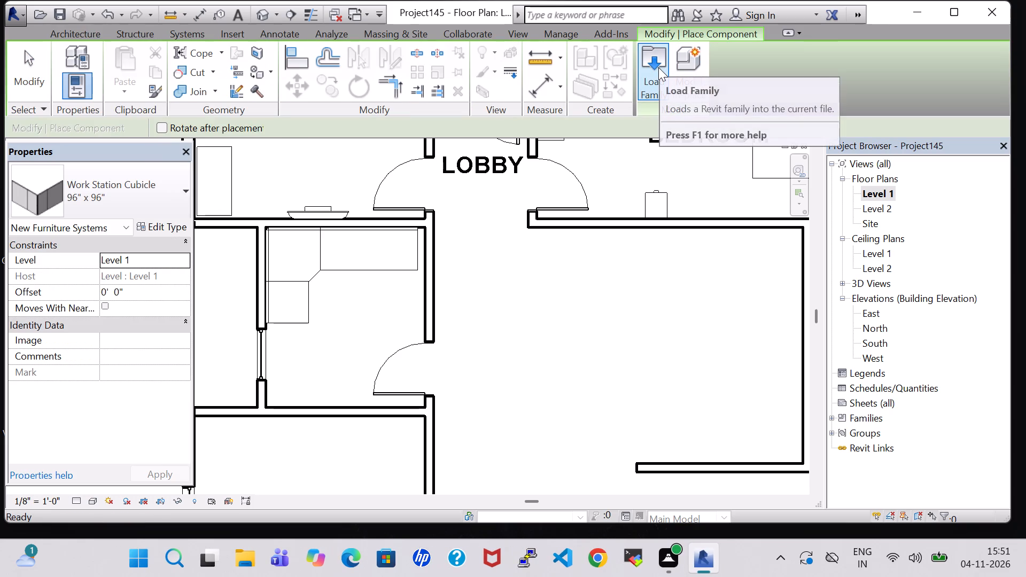
click(658, 67)
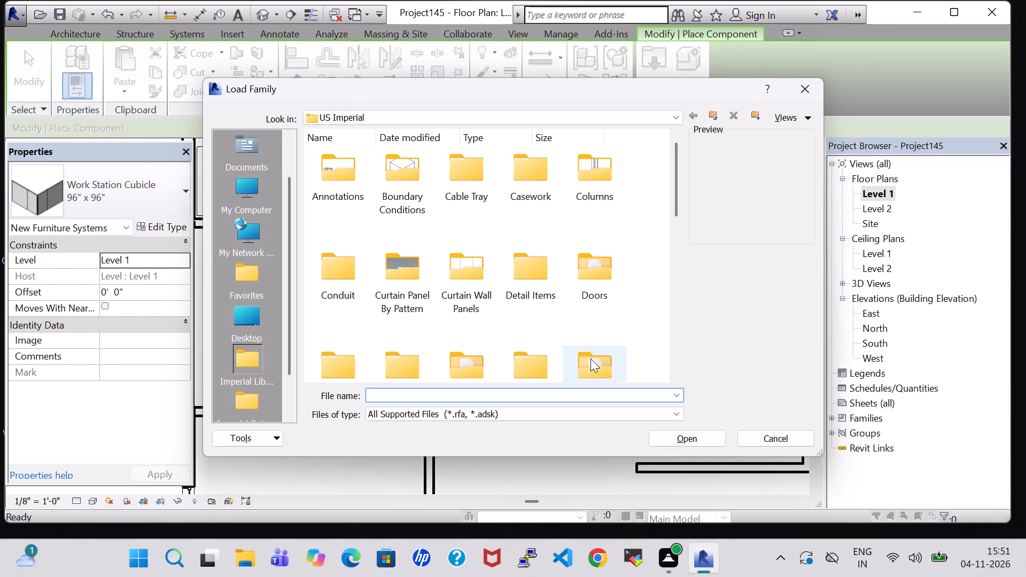
click(590, 358)
key(s)
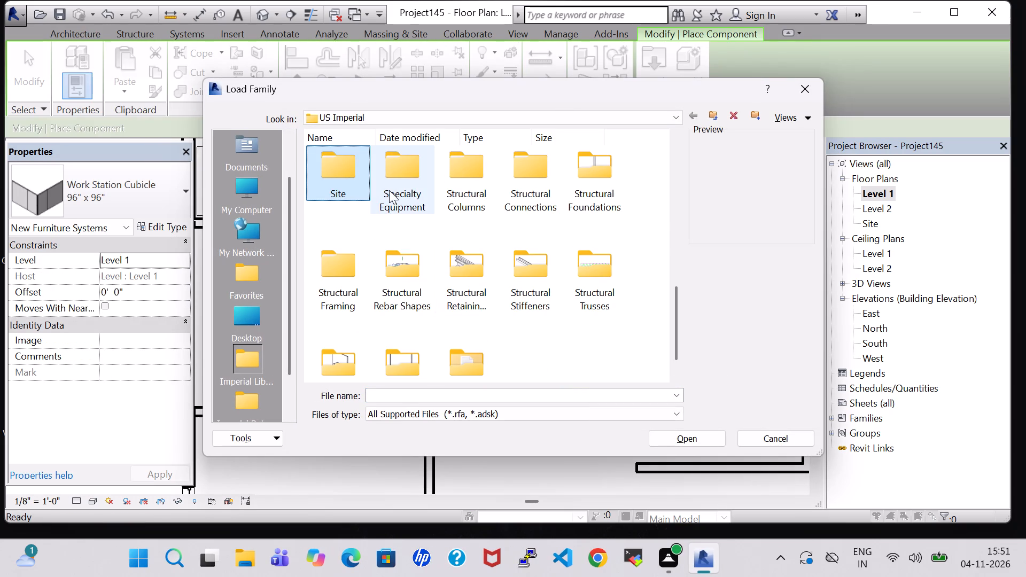
double_click(389, 190)
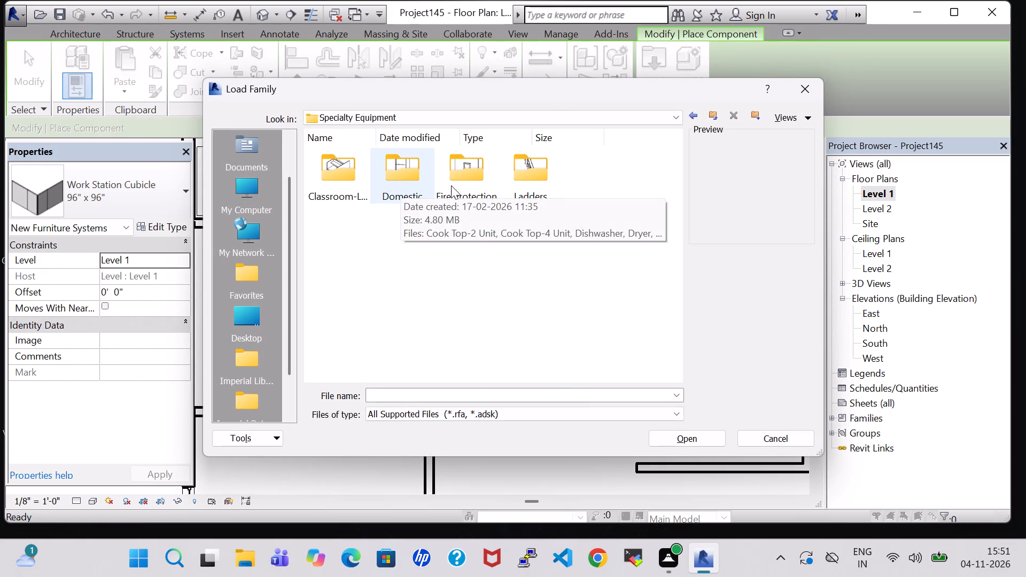
double_click(416, 168)
click(407, 166)
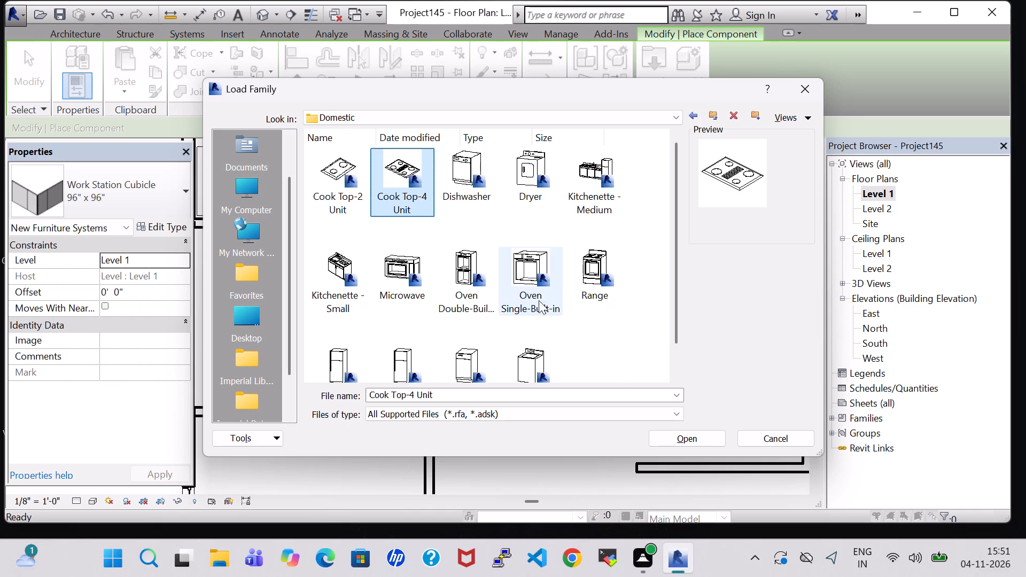
click(667, 438)
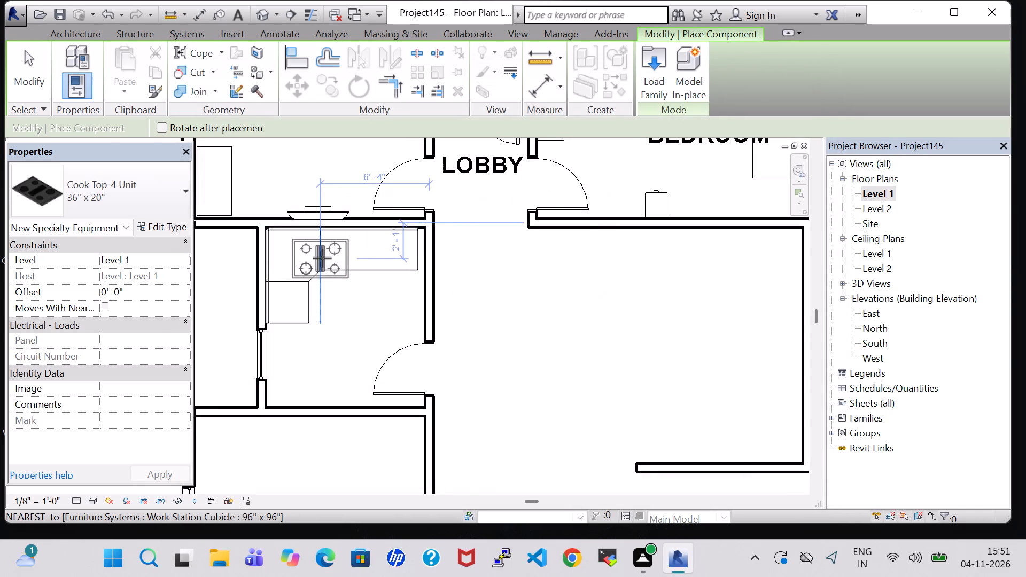
Place the 36" x 20" four-burner cooktop on the workstation's long north leg and nudge it slightly north.
scroll(324, 258, up, 7)
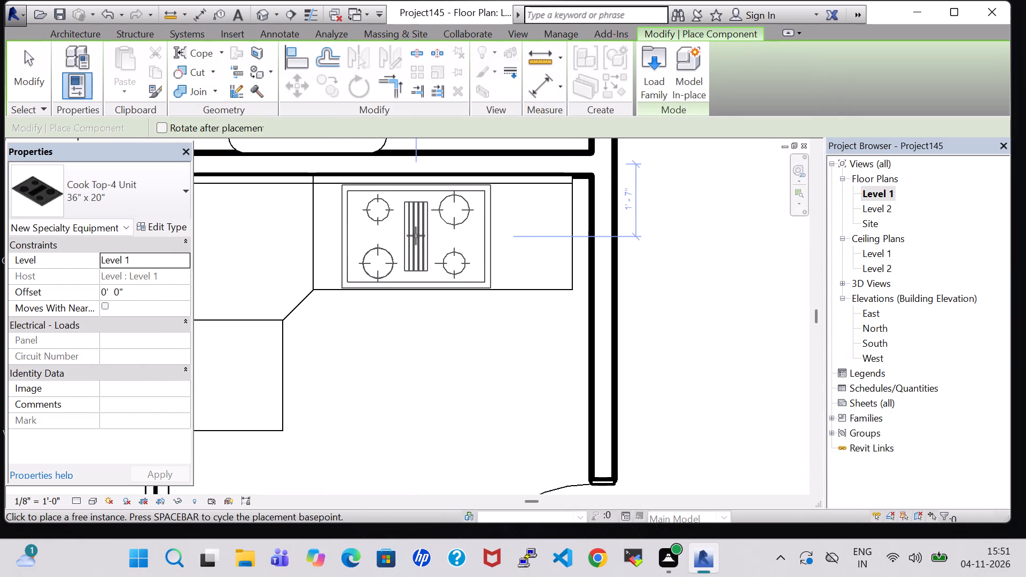
click(417, 236)
key(Escape)
key(Escape)
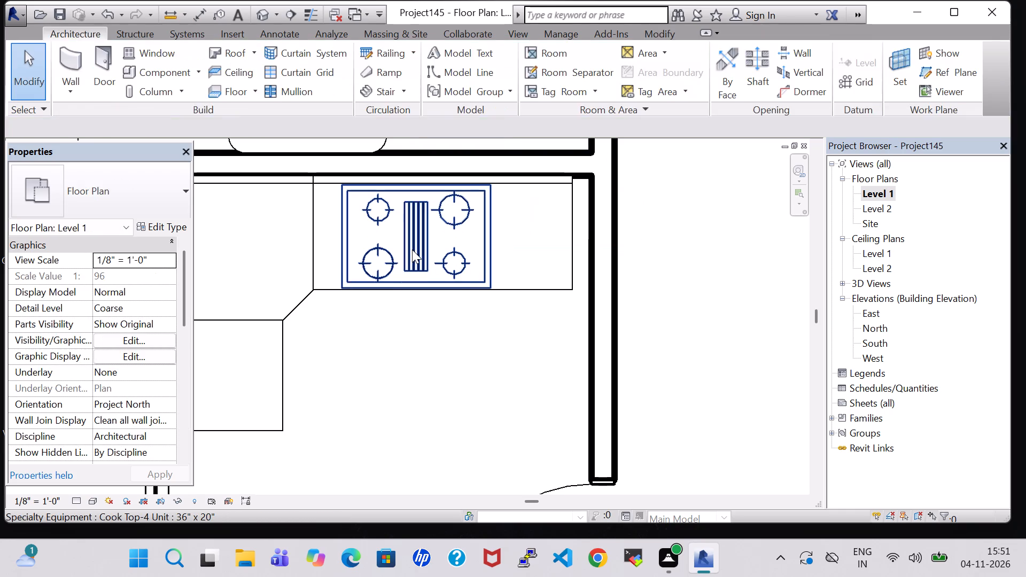
click(412, 249)
key(Up)
click(405, 328)
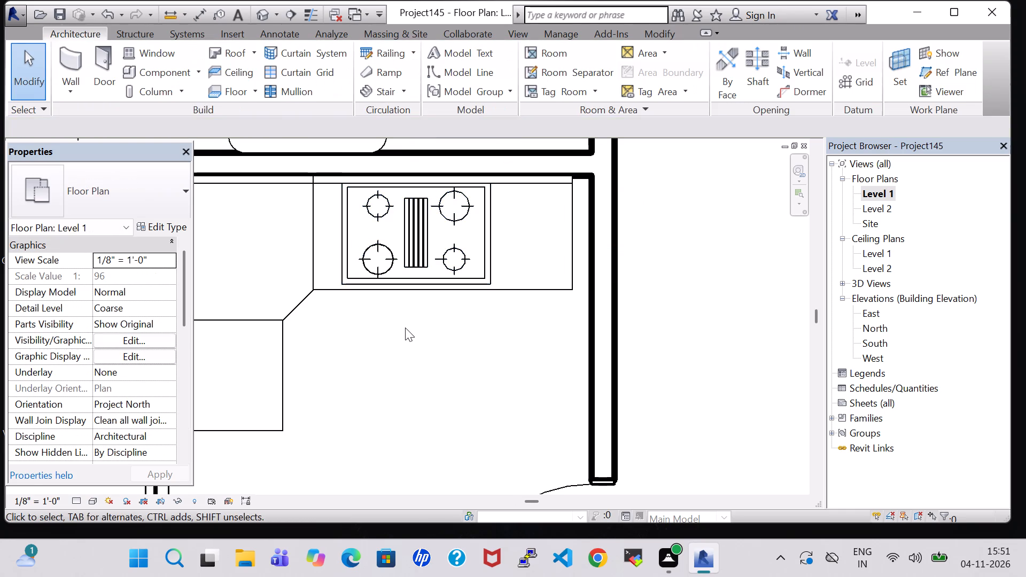
Load the Microwave family from the US Imperial library's Specialty Equipment > Domestic folder.
scroll(405, 328, down, 5)
click(173, 77)
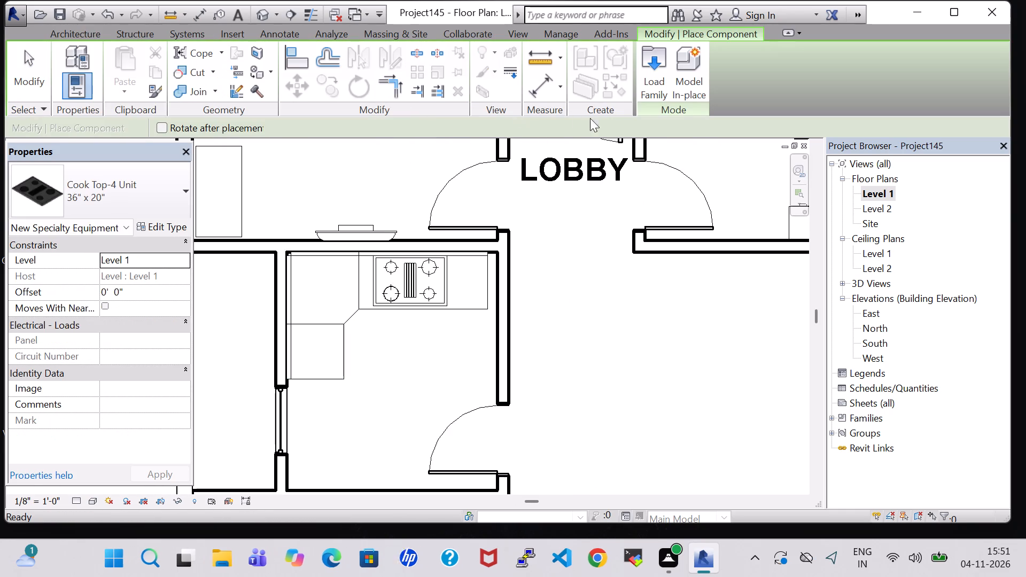
click(657, 74)
click(602, 357)
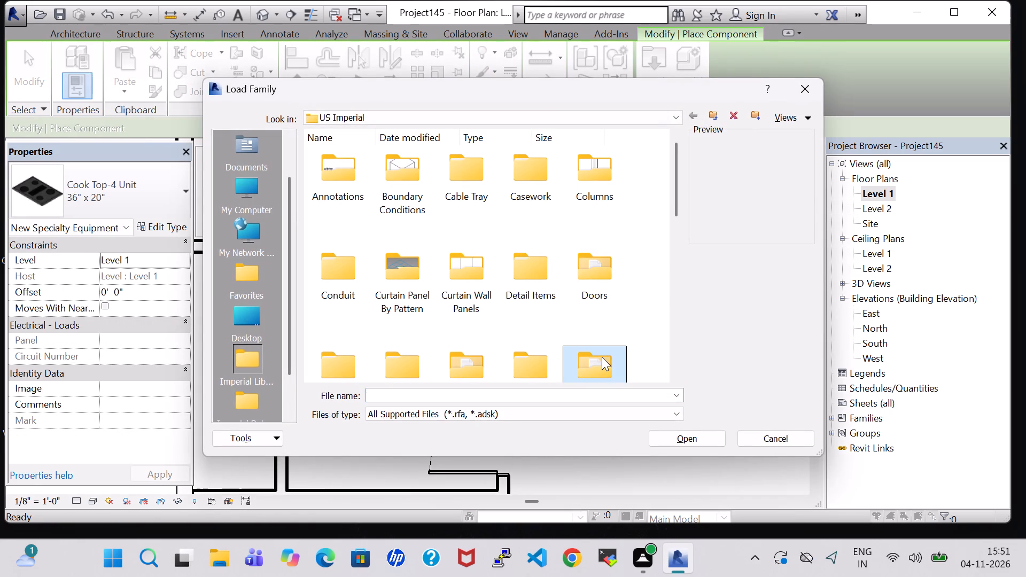
scroll(602, 357, down, 1)
double_click(592, 218)
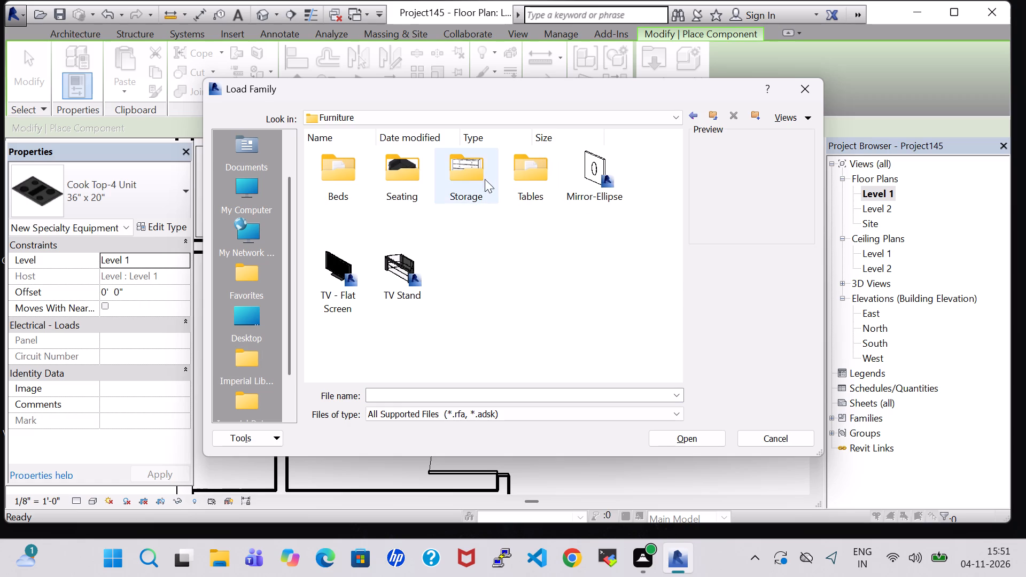
click(692, 116)
scroll(571, 279, down, 3)
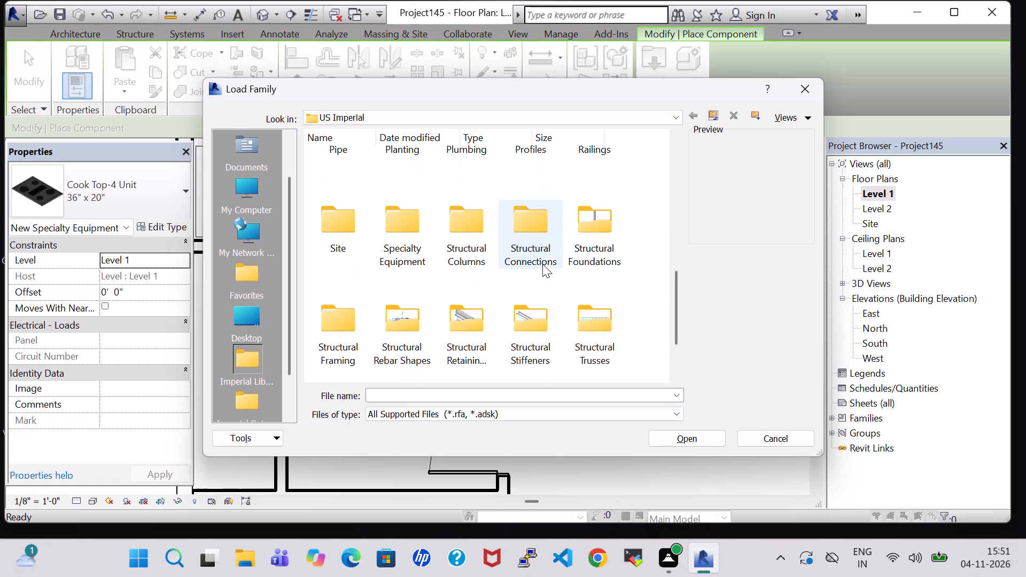
click(541, 248)
key(s)
double_click(392, 224)
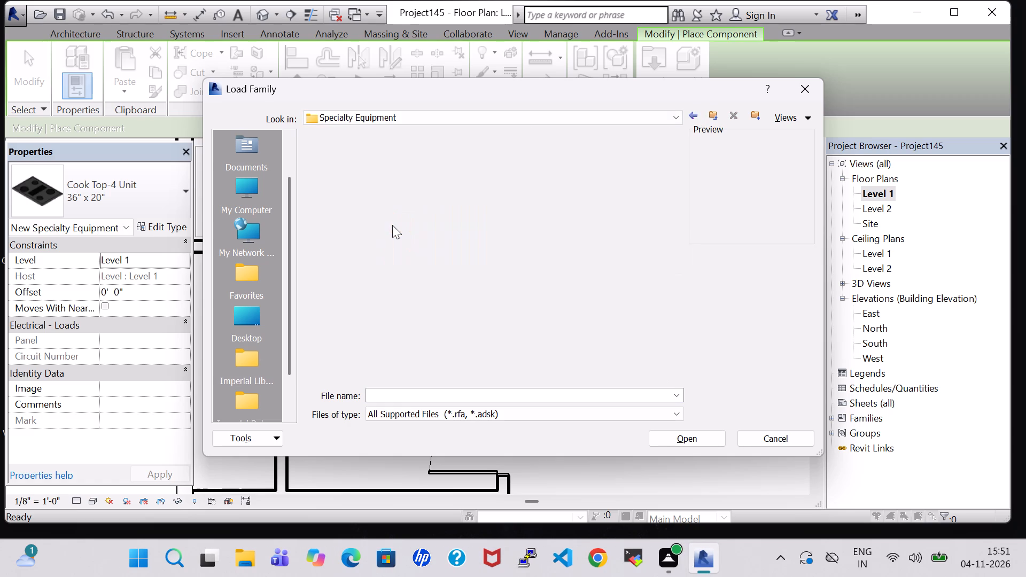
double_click(392, 191)
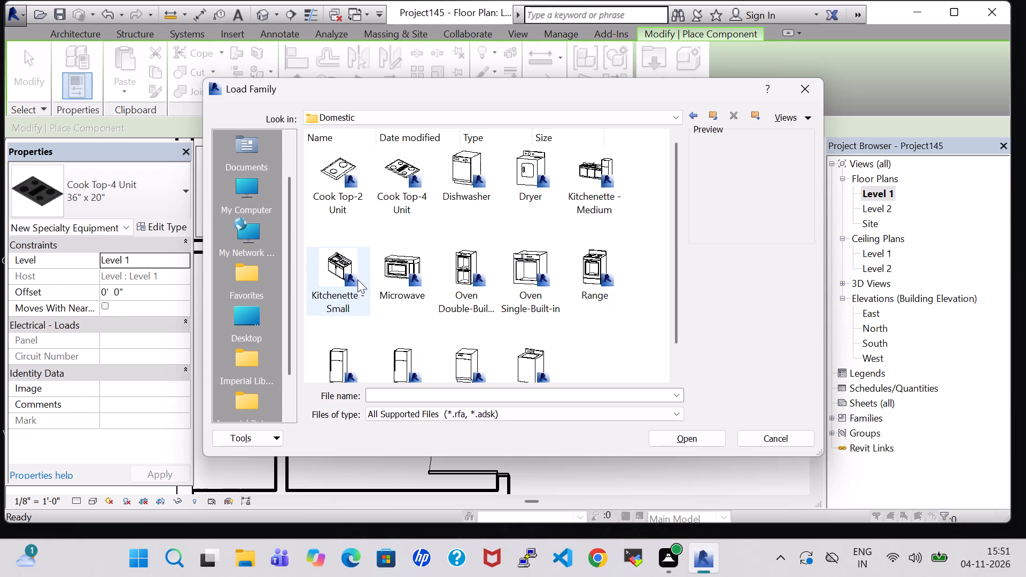
click(409, 280)
click(687, 436)
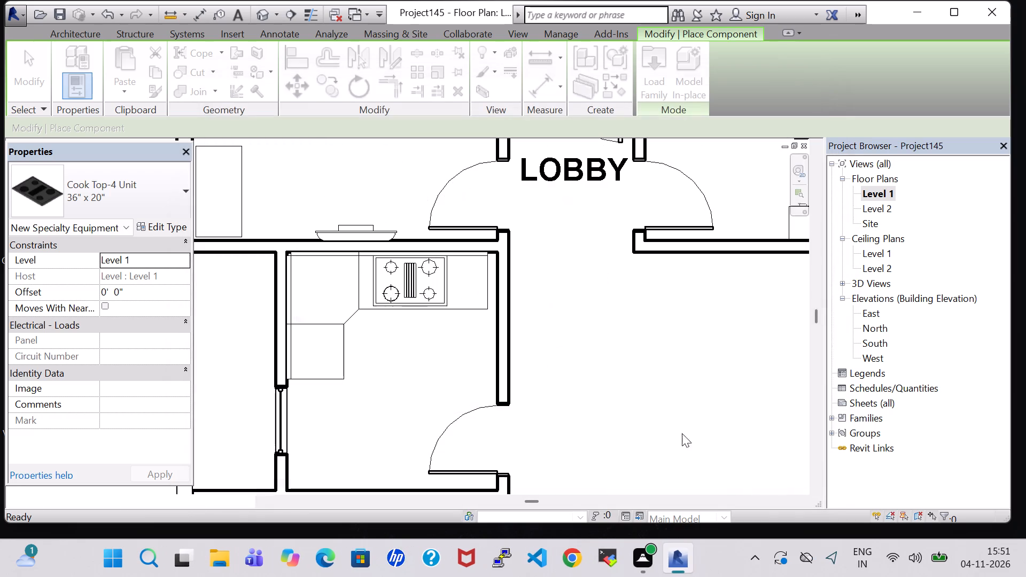
Place the 30" x 16" x 18" microwave, rotated to run north-south, on the workstation's short west leg and nudge it slightly south.
key(space)
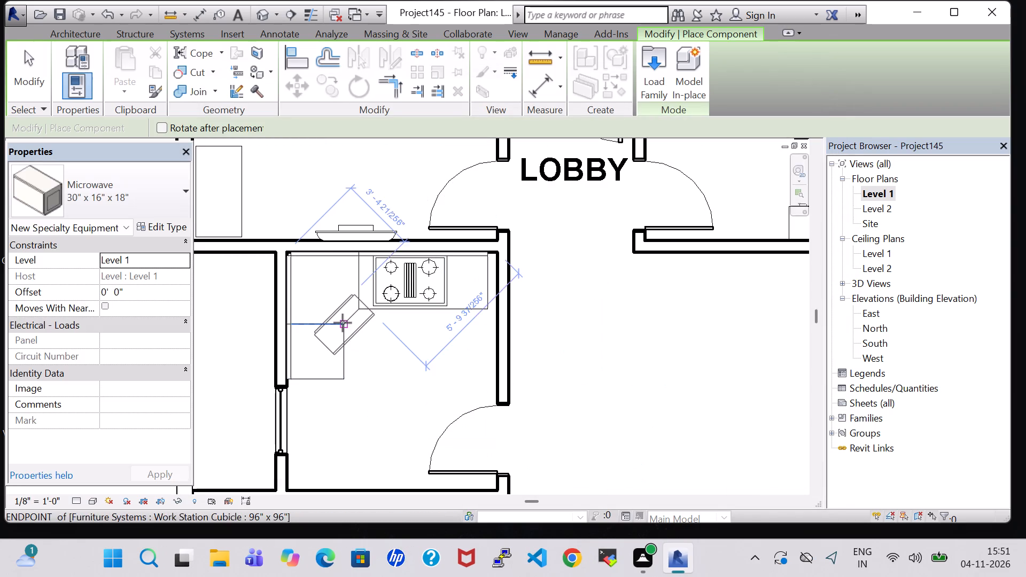
key(space)
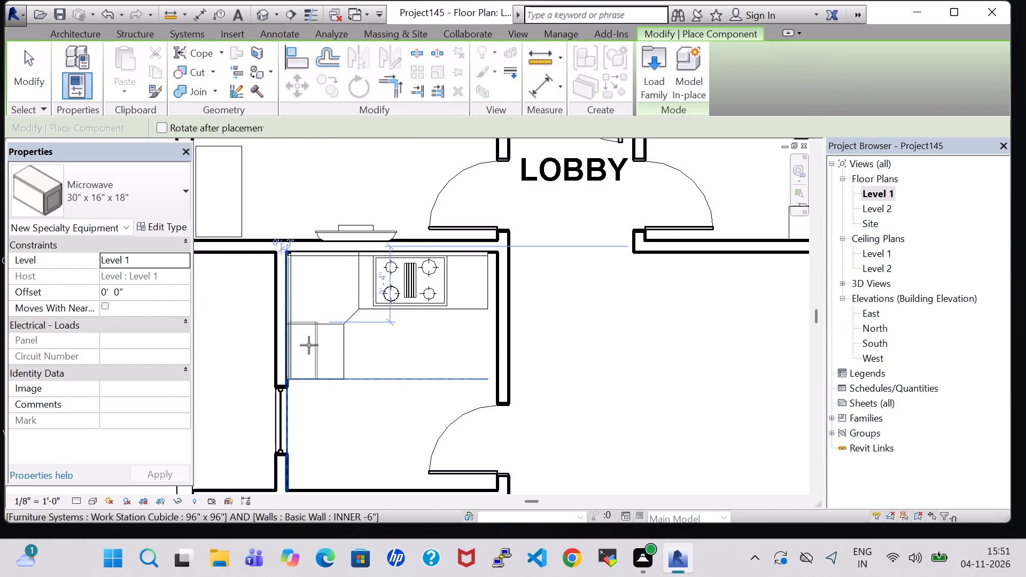
click(316, 342)
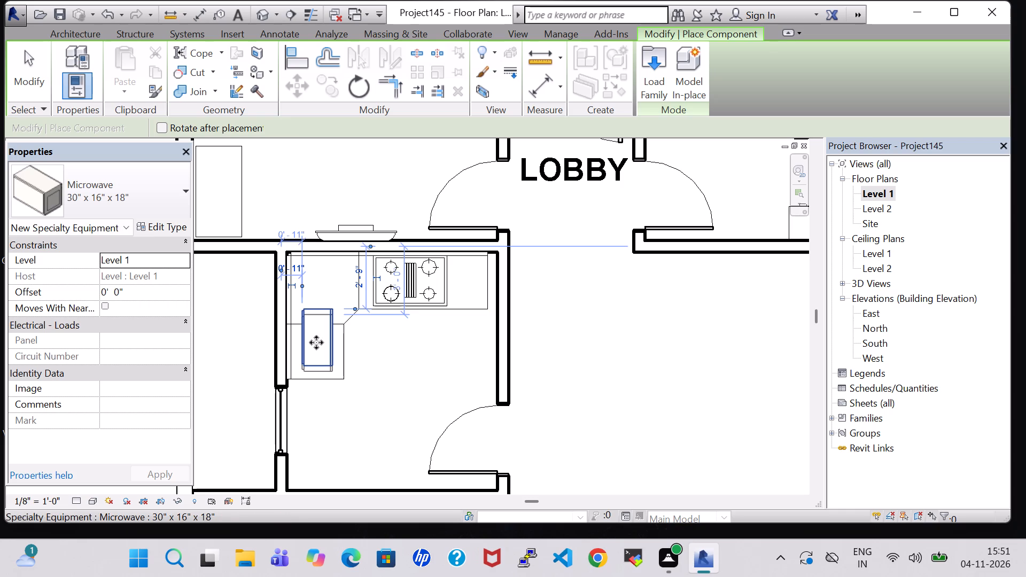
key(Escape)
key(Escape)
click(316, 342)
key(Down)
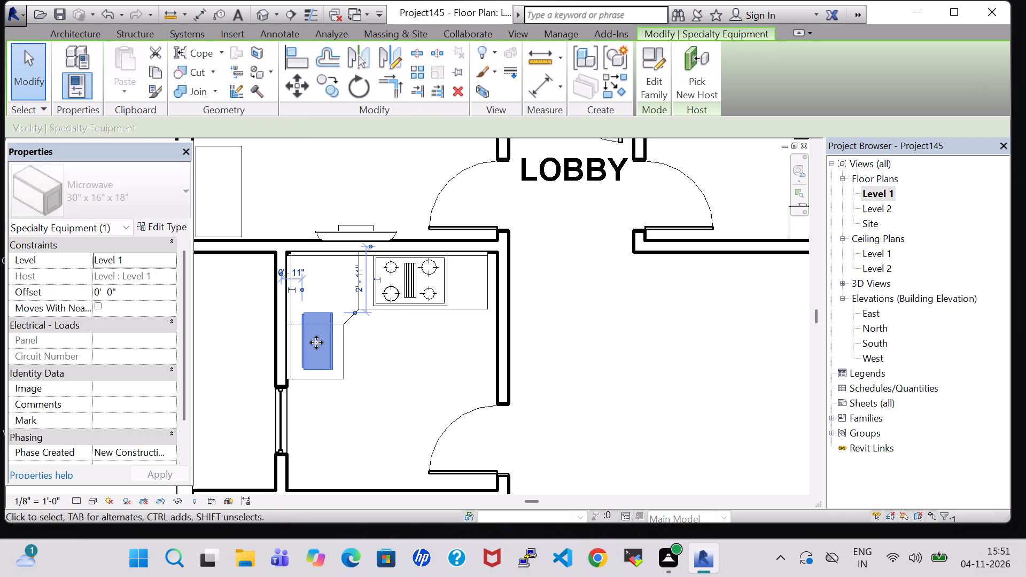
key(Down)
Set the microwave type's Microwave Material to Laminate, Linen, Matte.
click(170, 231)
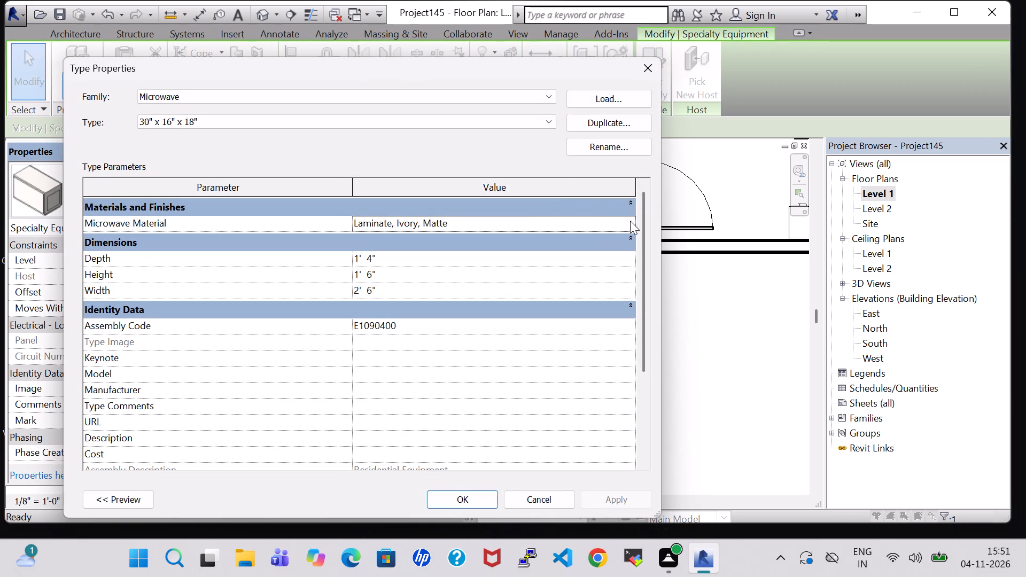
click(631, 221)
click(431, 328)
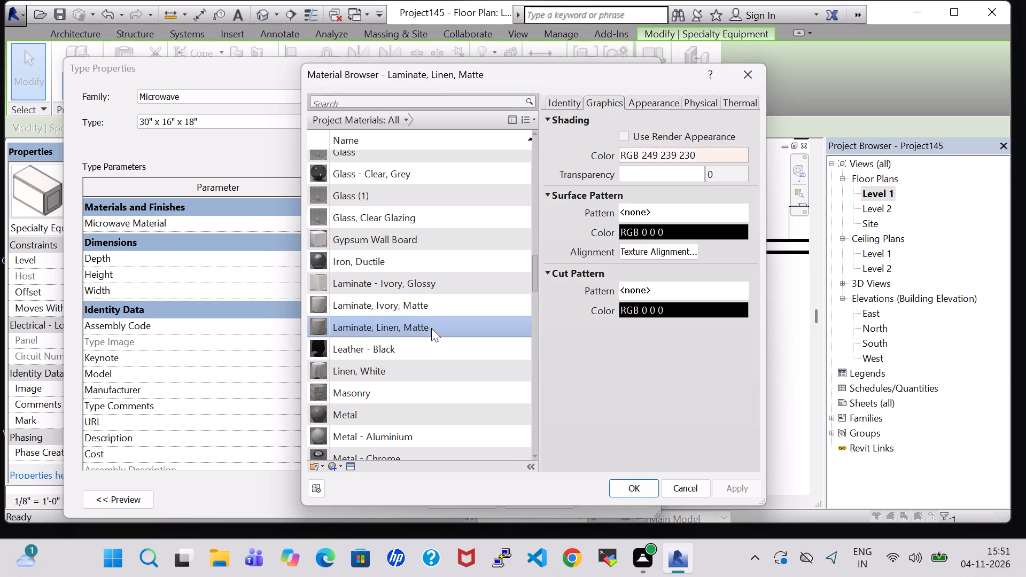
click(633, 482)
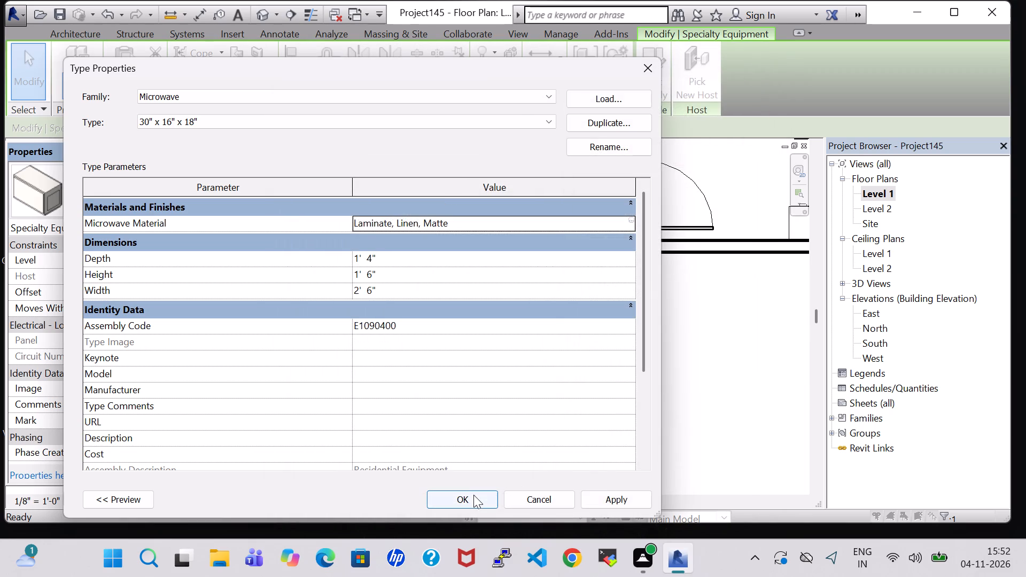
click(473, 495)
click(565, 354)
click(378, 360)
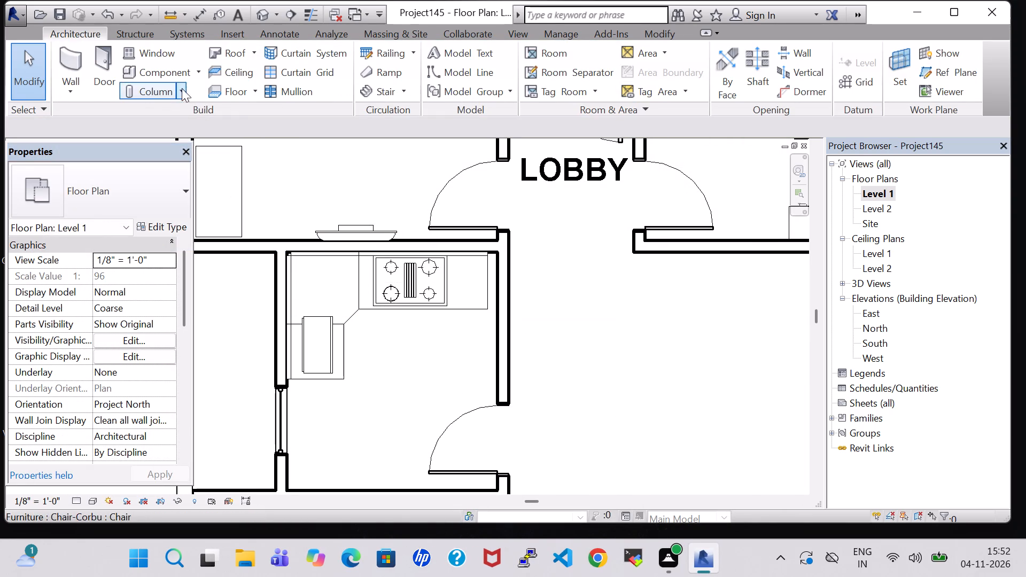
Load the Sink Kitchen-Double family from the US Imperial library's Plumbing > Architectural > Fixtures > Sinks folder.
click(172, 76)
click(643, 75)
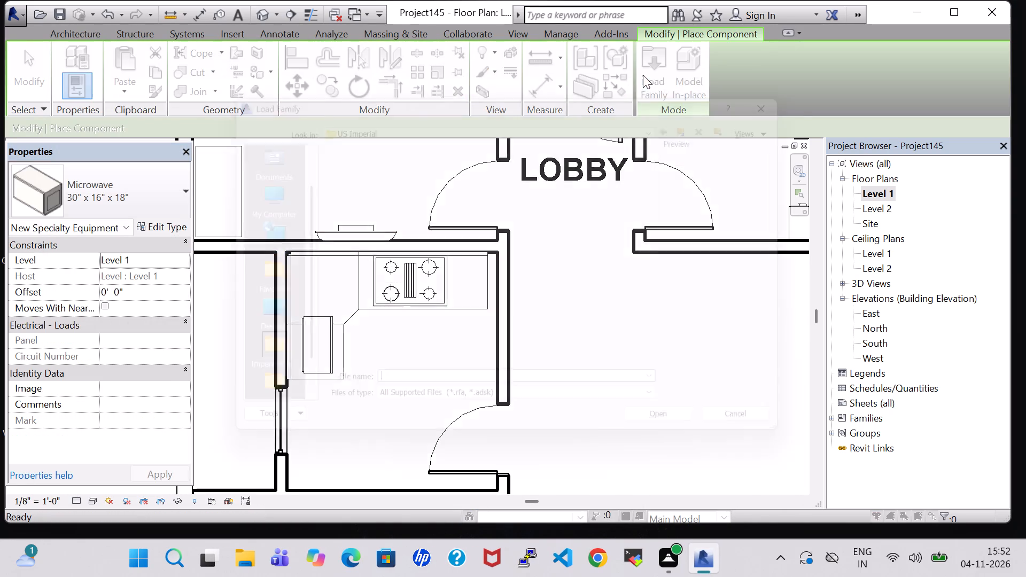
click(601, 347)
scroll(601, 347, down, 2)
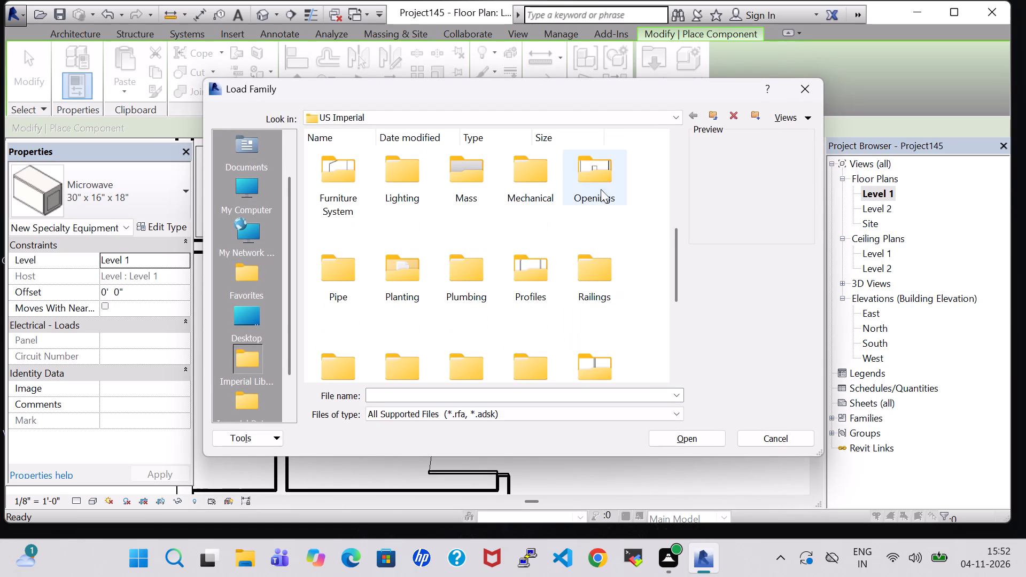
scroll(596, 286, down, 1)
click(590, 233)
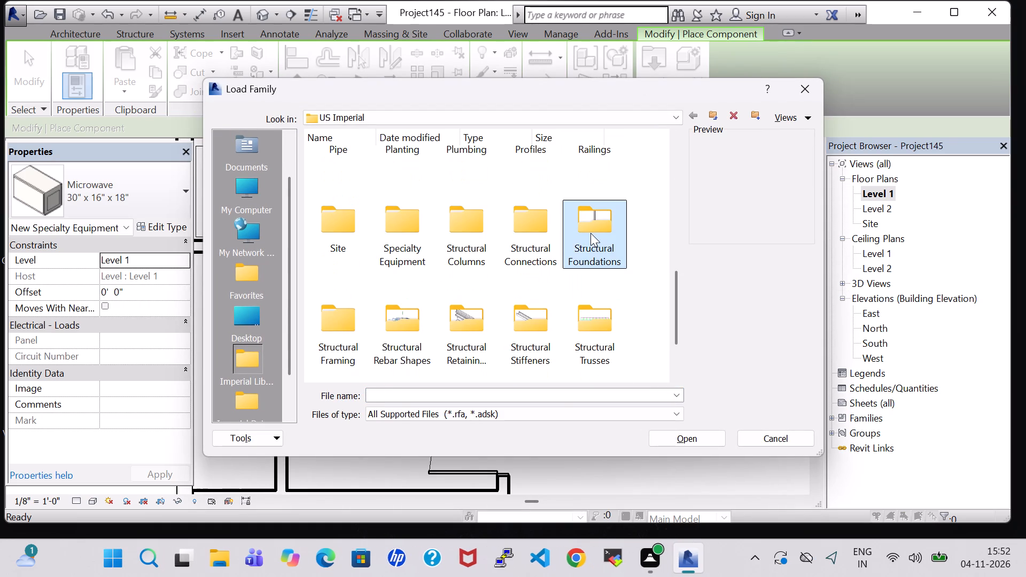
key(p)
double_click(472, 176)
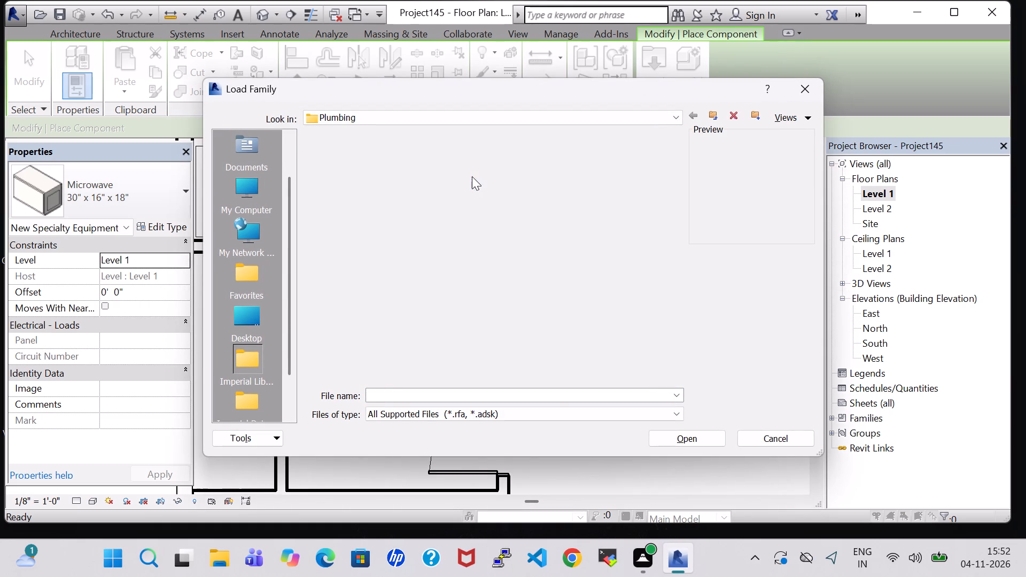
double_click(332, 181)
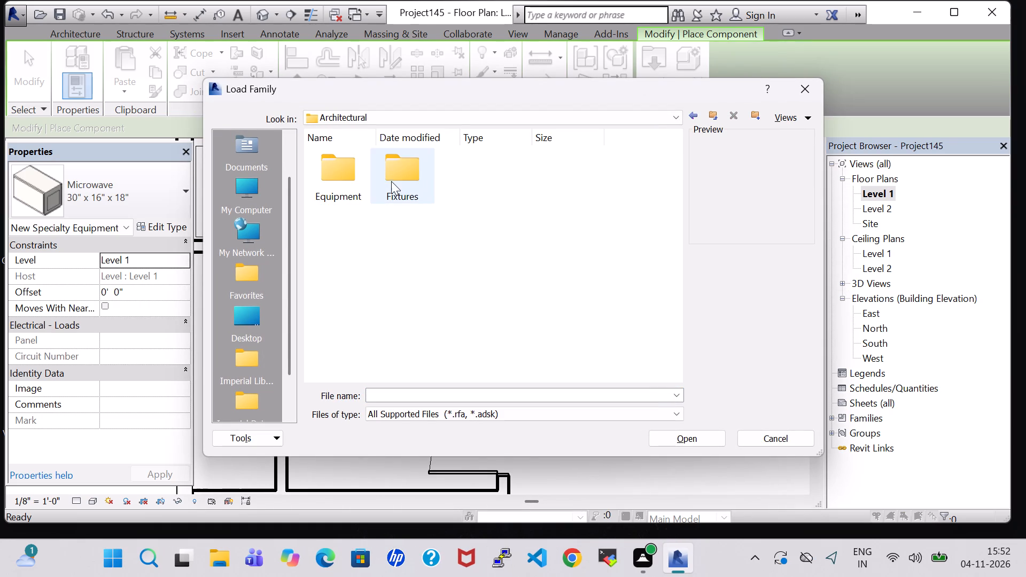
double_click(391, 182)
double_click(612, 171)
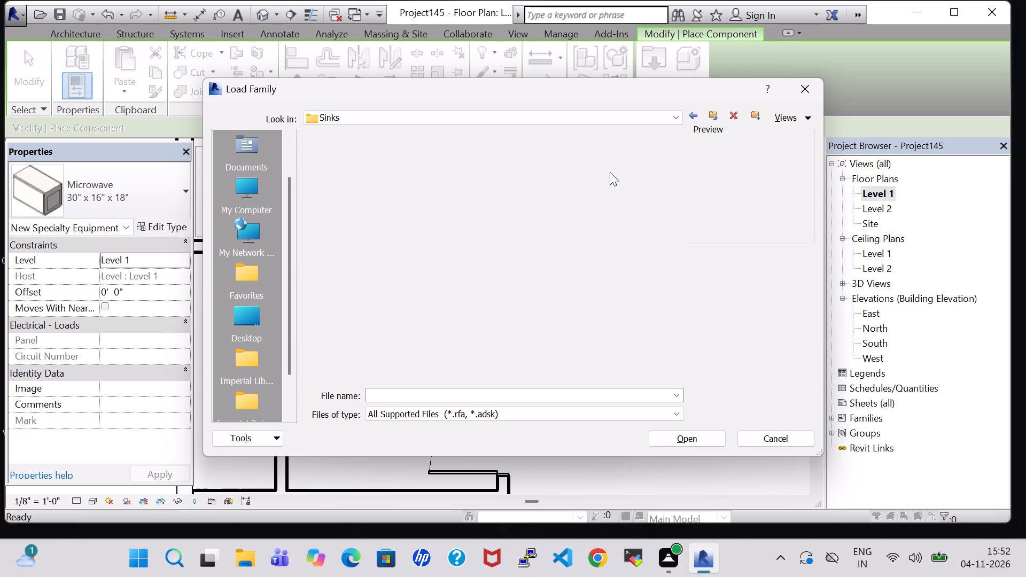
click(352, 170)
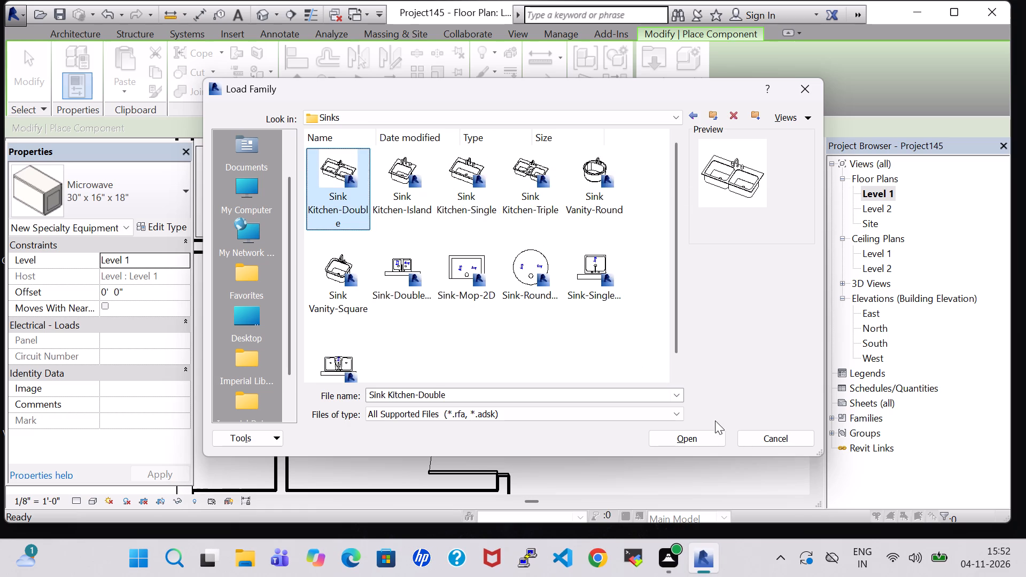
click(702, 439)
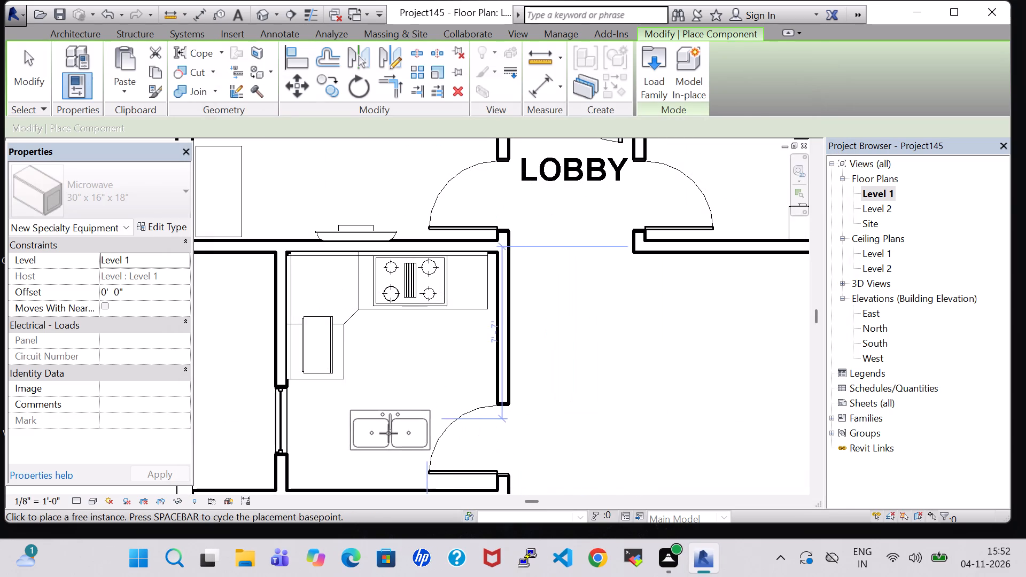
Place the 42" x 21" double kitchen sink, rotated to run north-south, against the west-wall window just south of the workstation's short leg.
key(space)
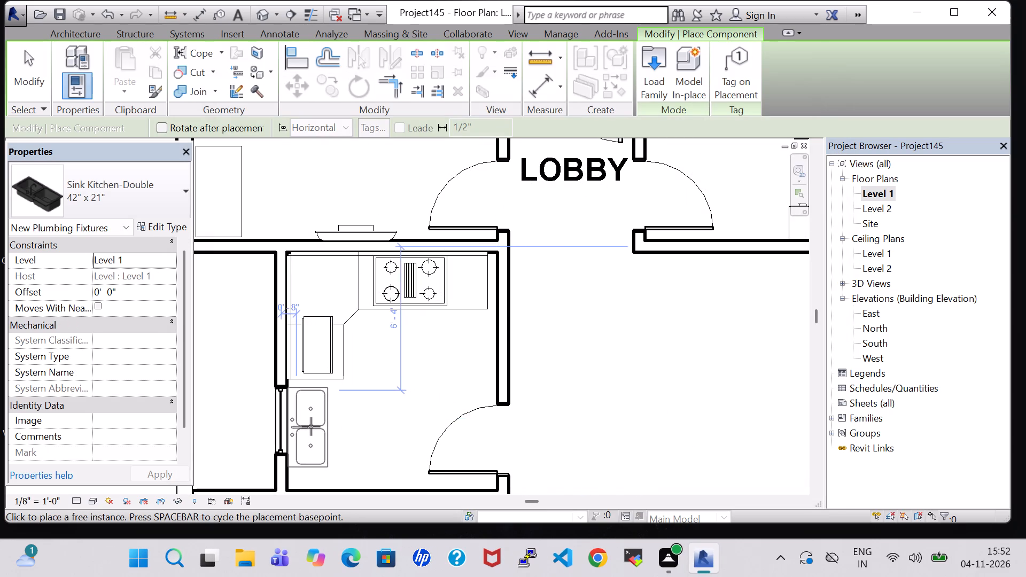
click(311, 426)
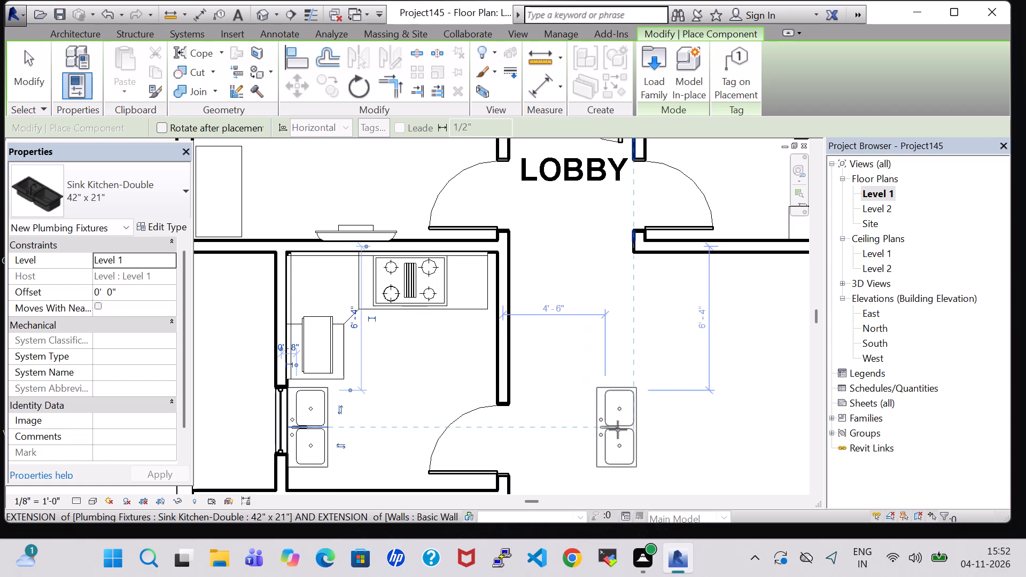
key(Escape)
key(Escape)
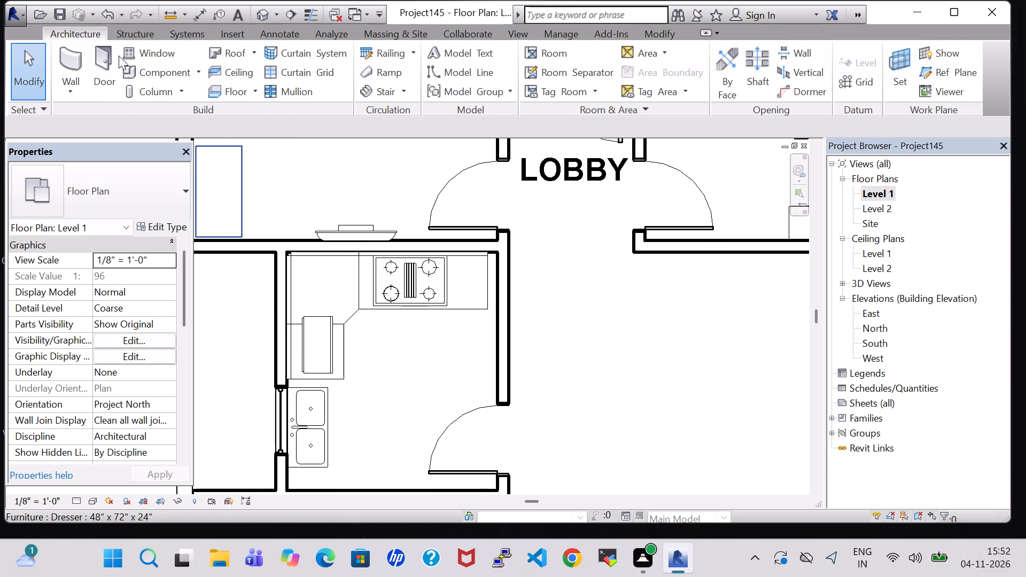
Save the project while starting the Component command.
click(133, 68)
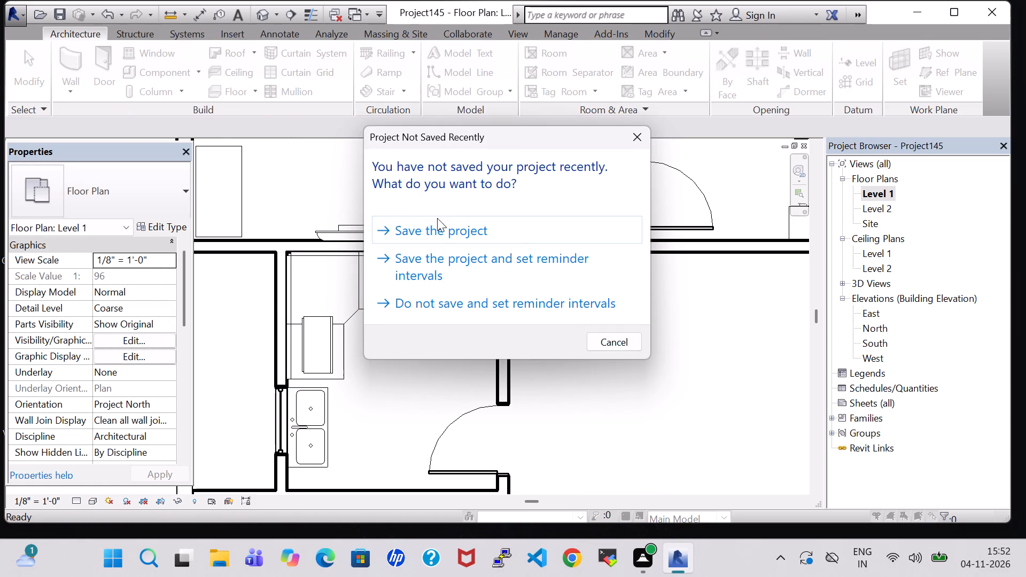
click(437, 227)
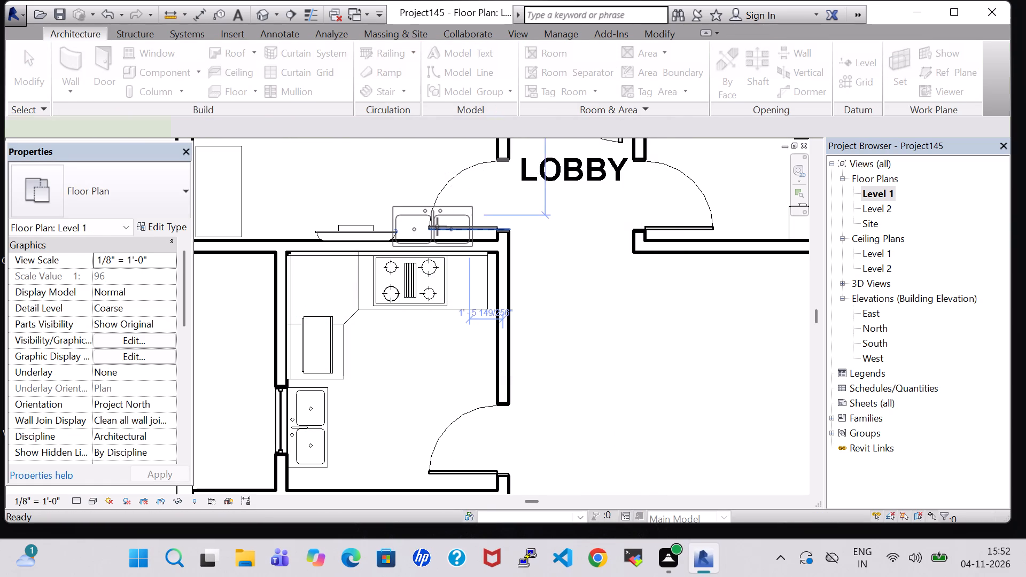
Load the Refrigerator family from the US Imperial library's Specialty Equipment > Domestic folder.
click(654, 76)
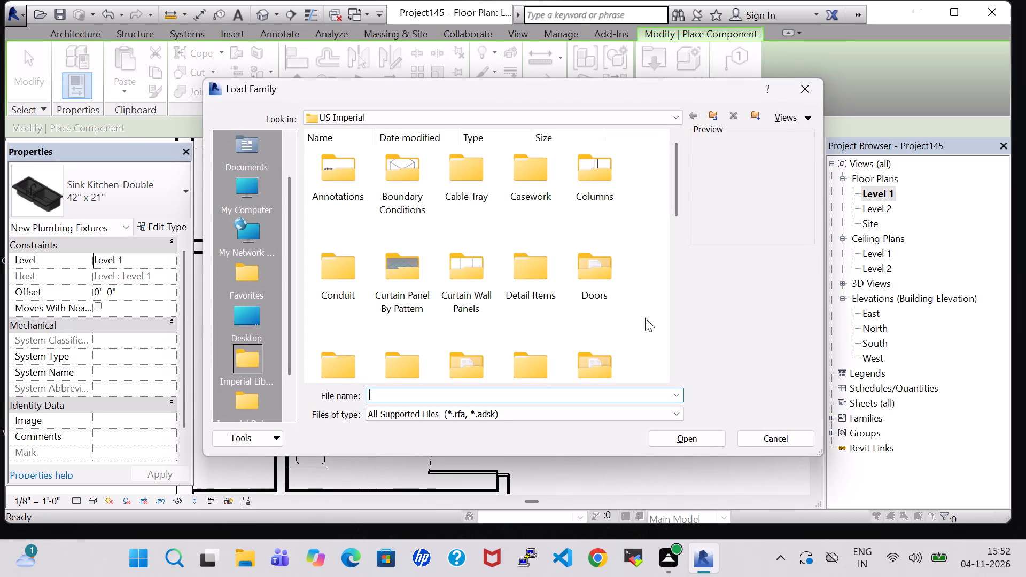
click(596, 362)
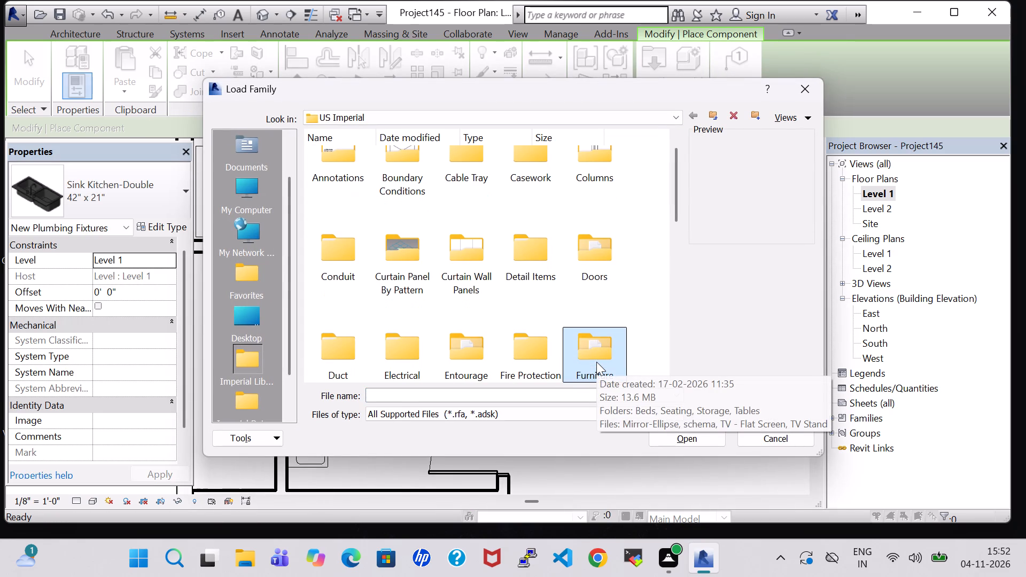
key(s)
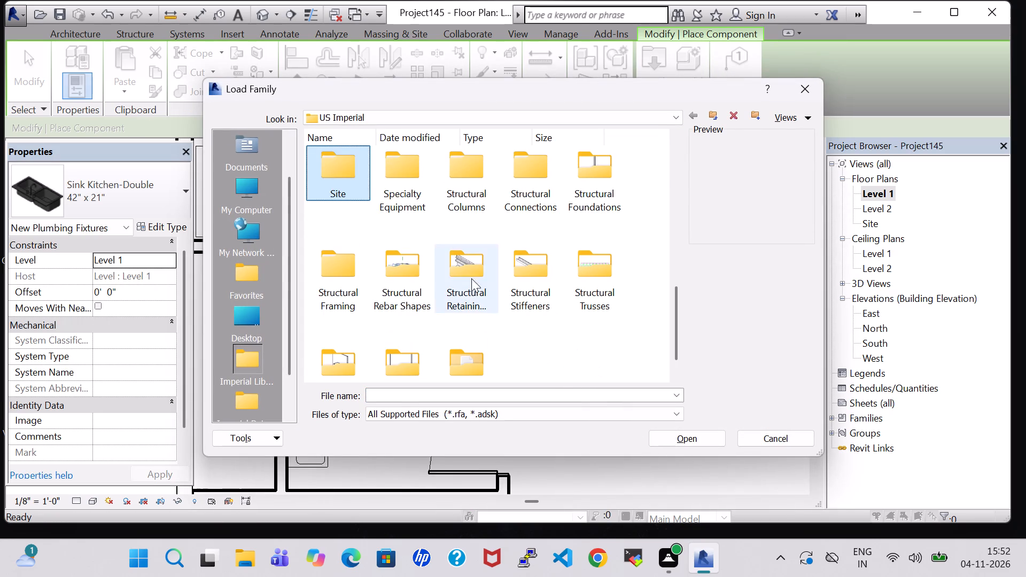
double_click(393, 184)
double_click(402, 167)
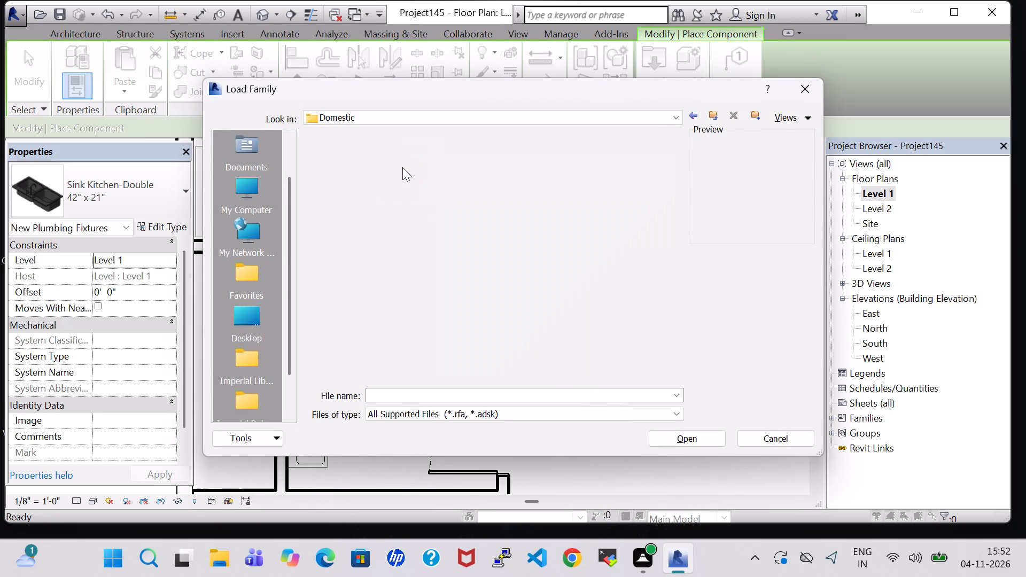
scroll(418, 185, down, 1)
click(421, 334)
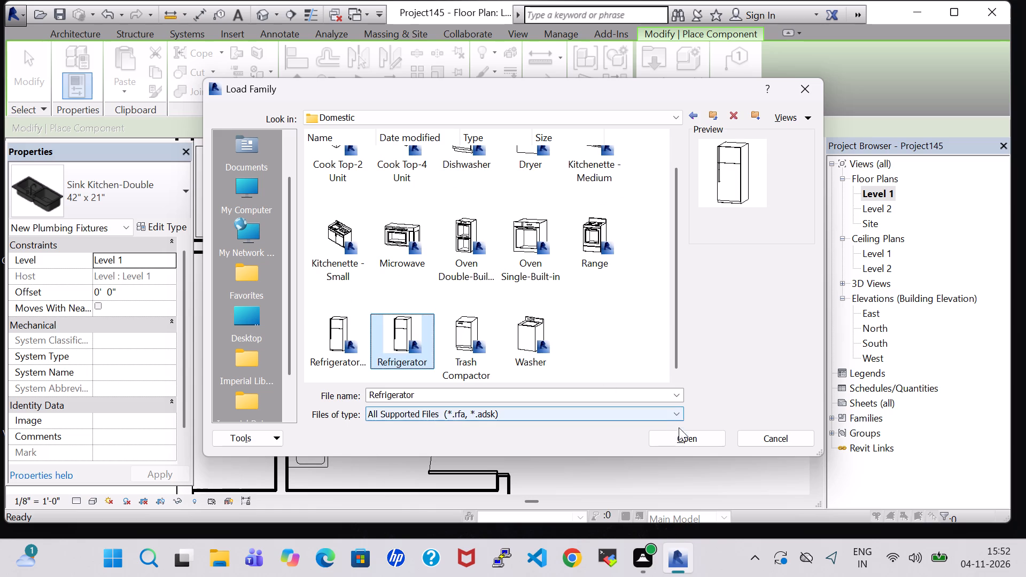
click(683, 442)
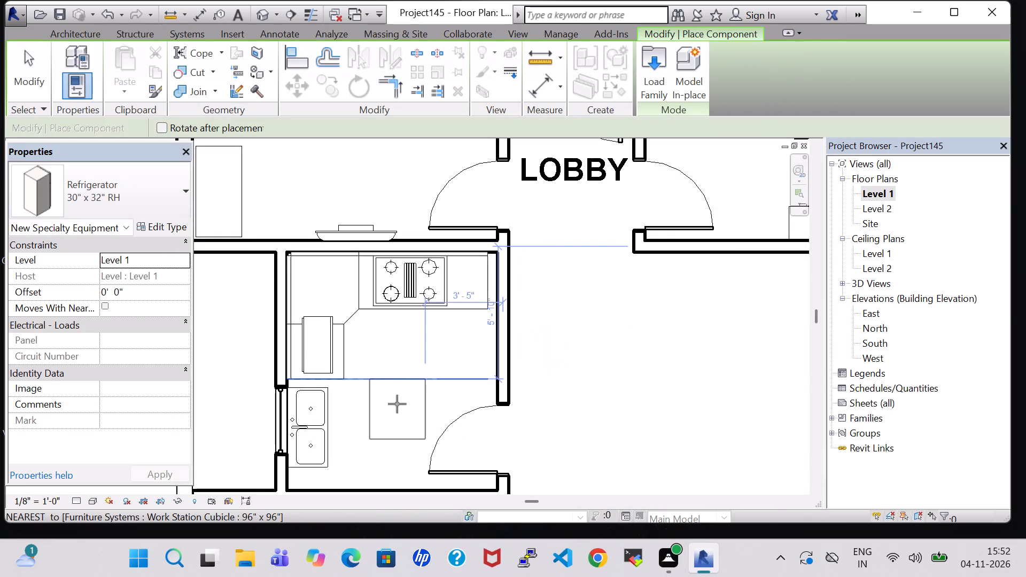
Place the 30" x 32" RH refrigerator in the kitchen's east half, south of the cooktop, rotated so its thin edge line faces the east wall.
key(space)
click(444, 361)
key(Escape)
key(Escape)
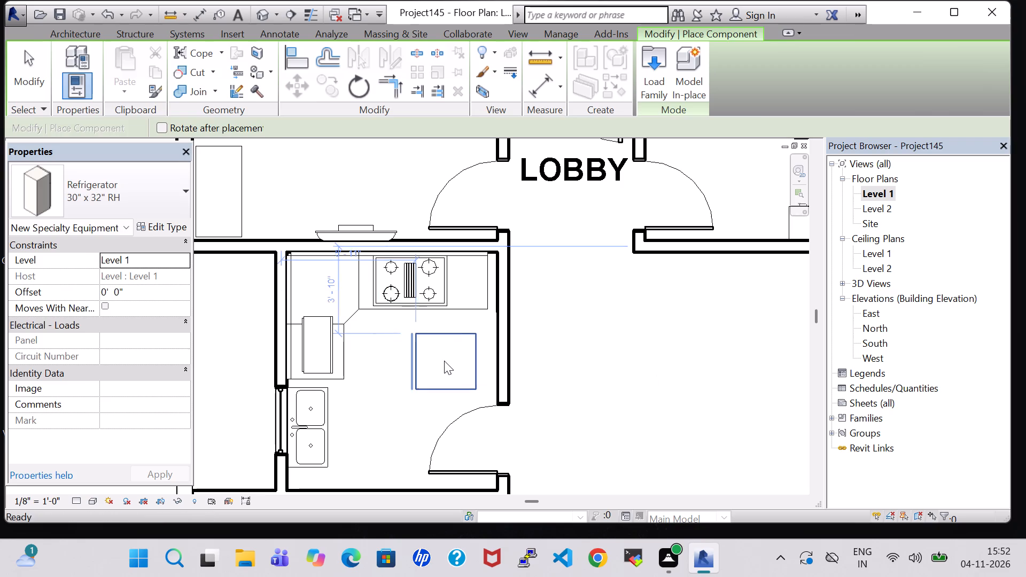
key(Escape)
click(444, 361)
key(space)
key(space)
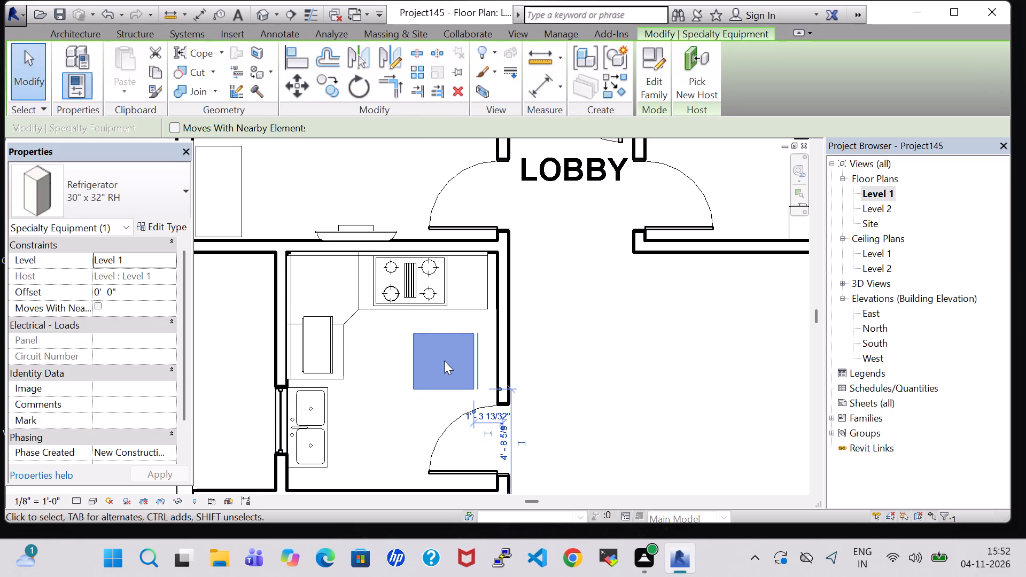
Nudge the refrigerator east toward the kitchen's east wall and slightly south, just north of the door opening.
key(Right)
key(Right)
key(Right)
key(Right)
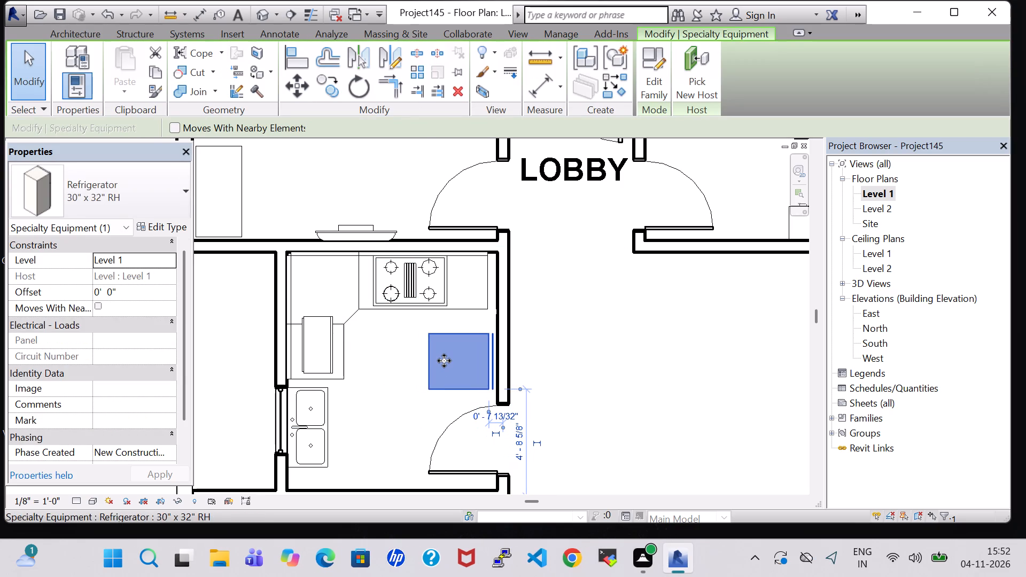
key(Down)
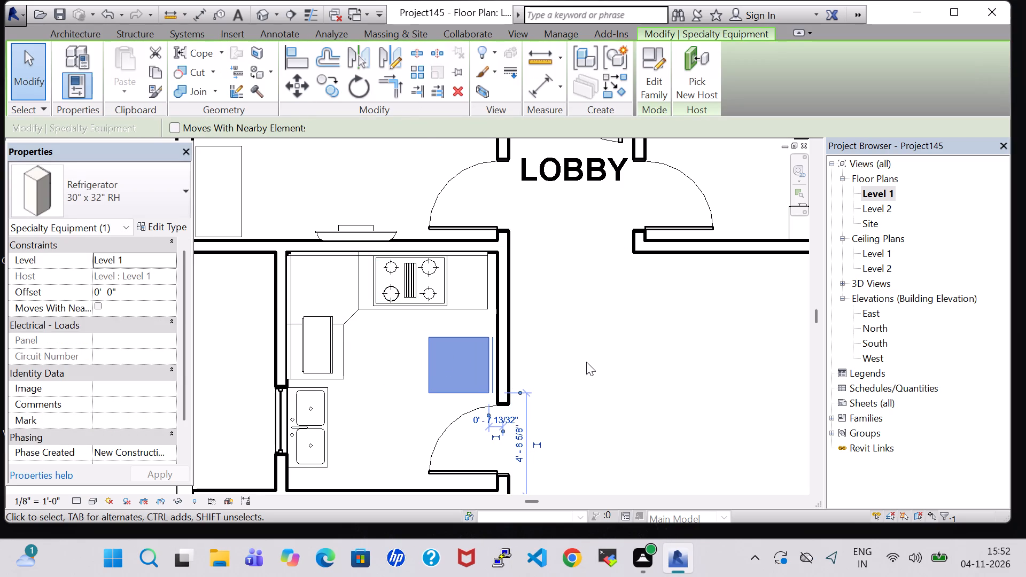
key(Down)
click(621, 349)
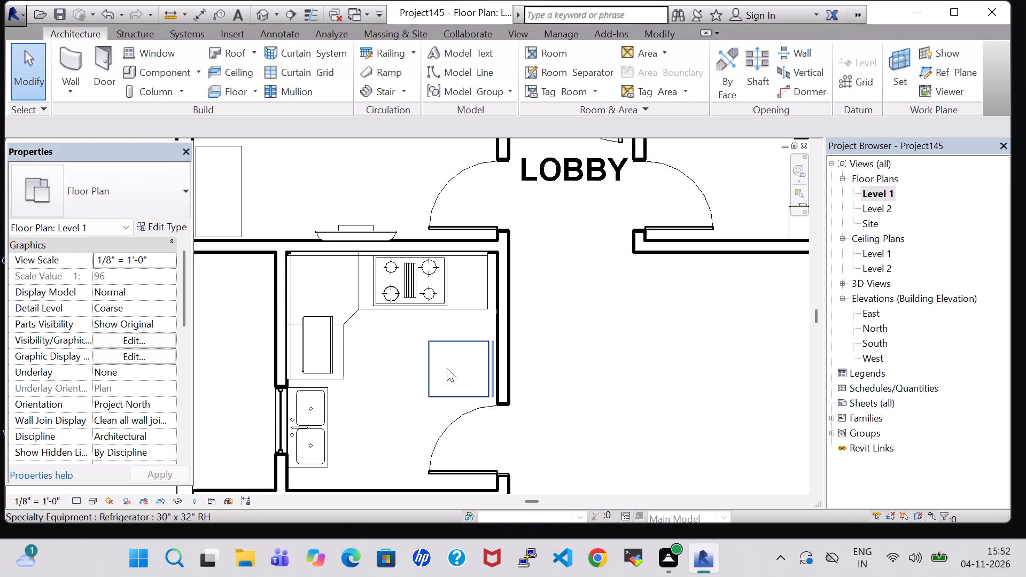
click(447, 368)
key(Right)
click(632, 356)
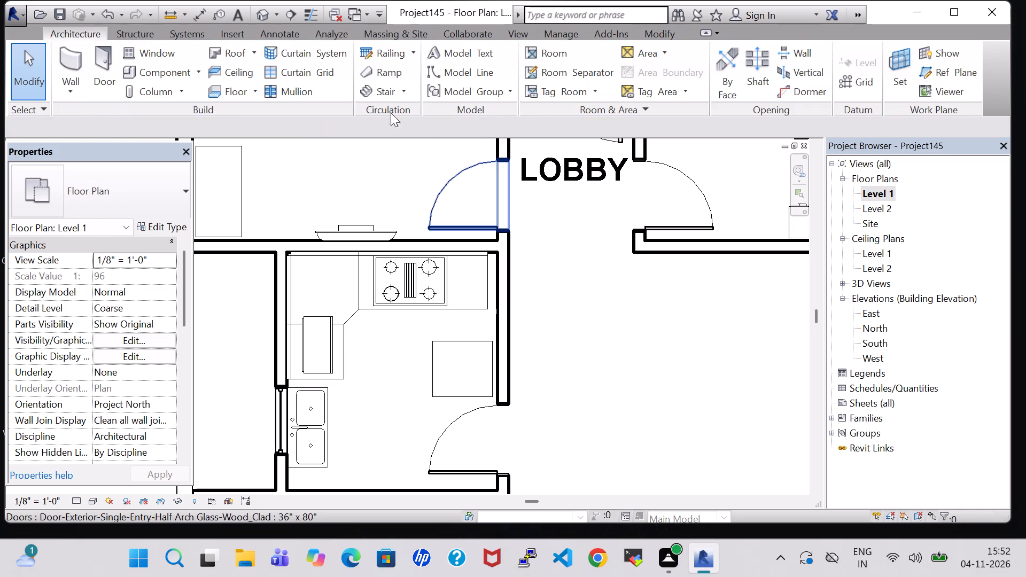
Set the refrigerator type's Material to Carpet (1).
click(448, 332)
click(447, 349)
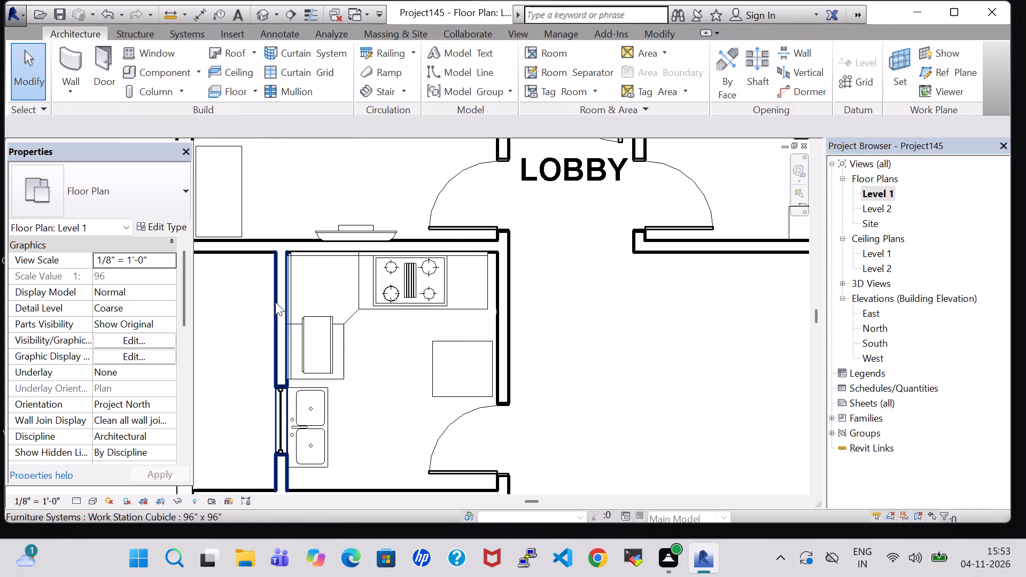
click(432, 370)
click(178, 229)
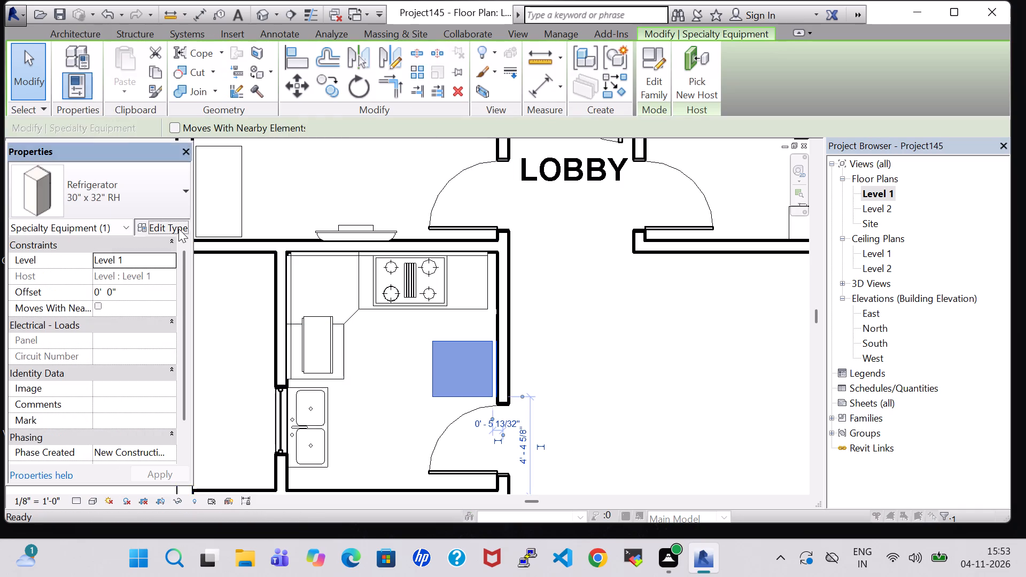
click(627, 252)
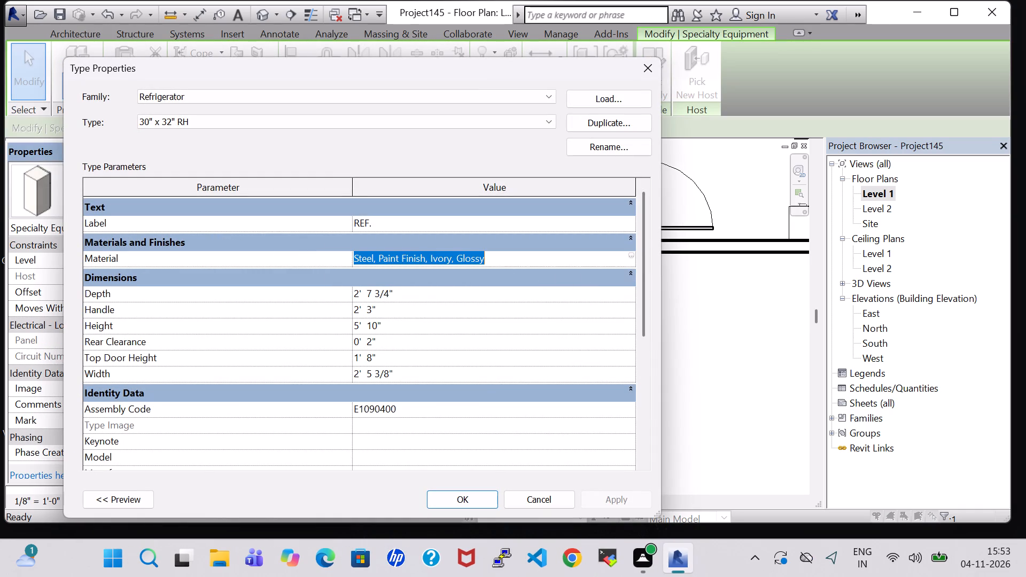
click(629, 253)
scroll(333, 316, up, 3)
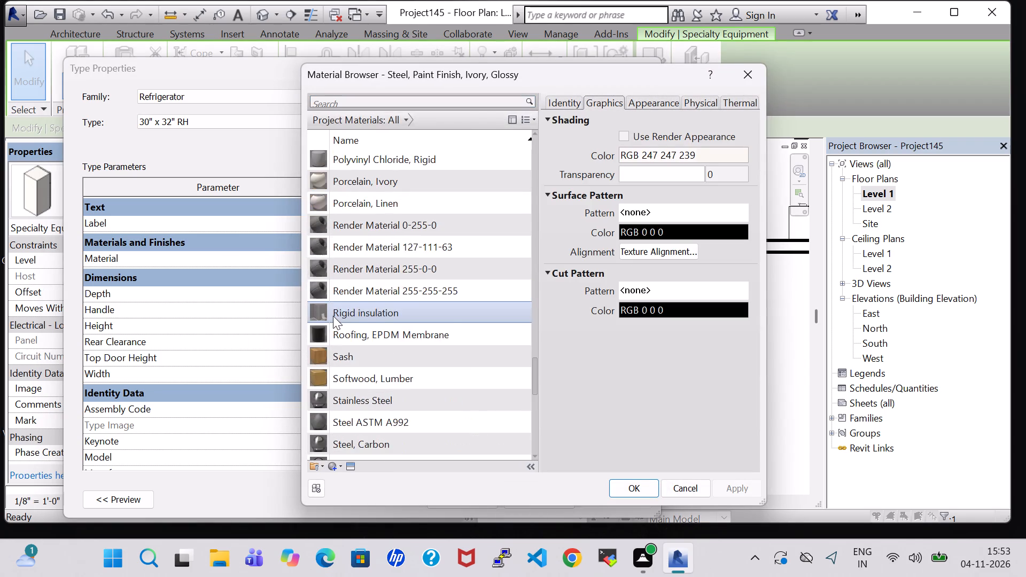
scroll(333, 316, up, 12)
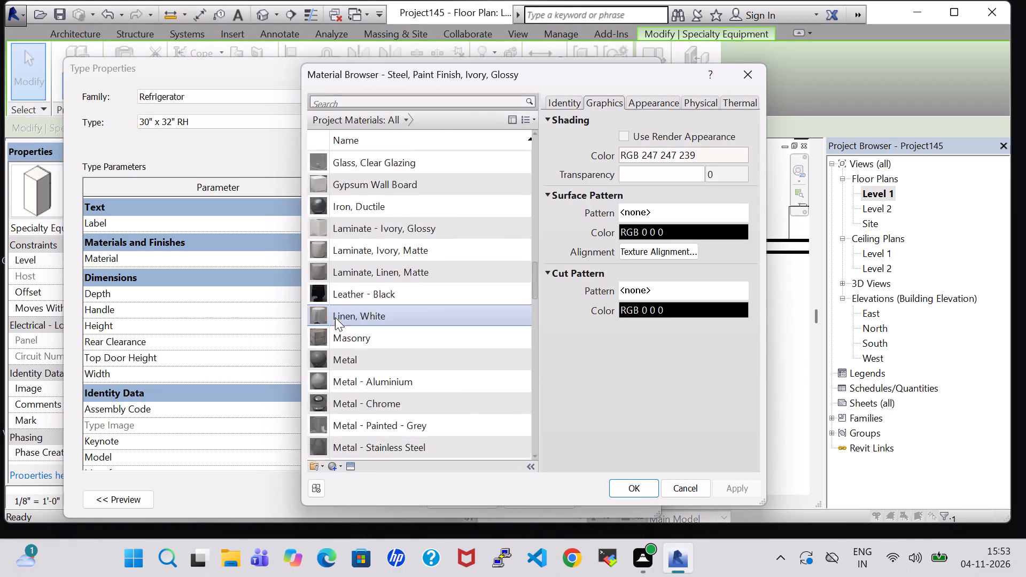
scroll(335, 317, up, 15)
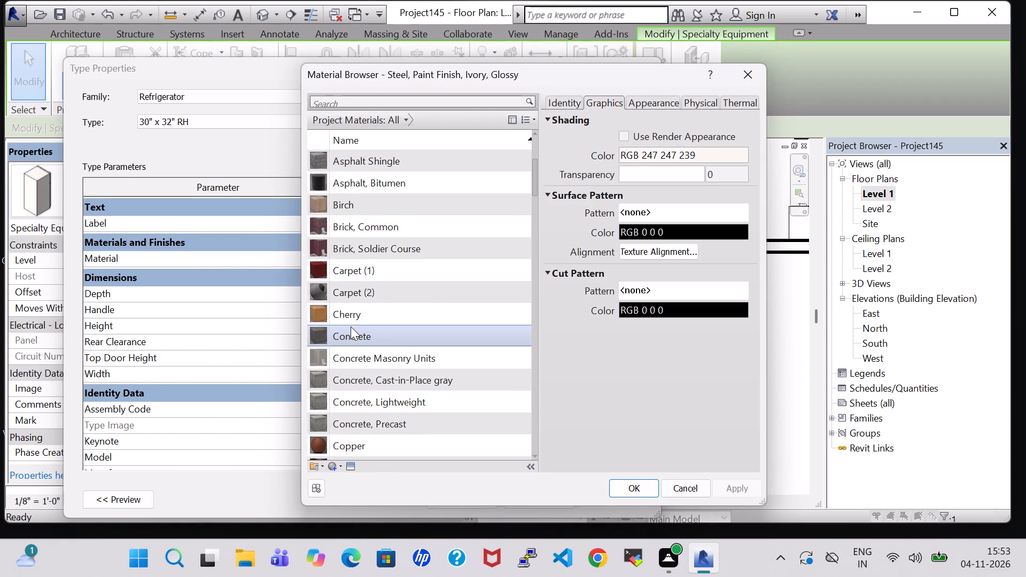
click(369, 272)
click(633, 490)
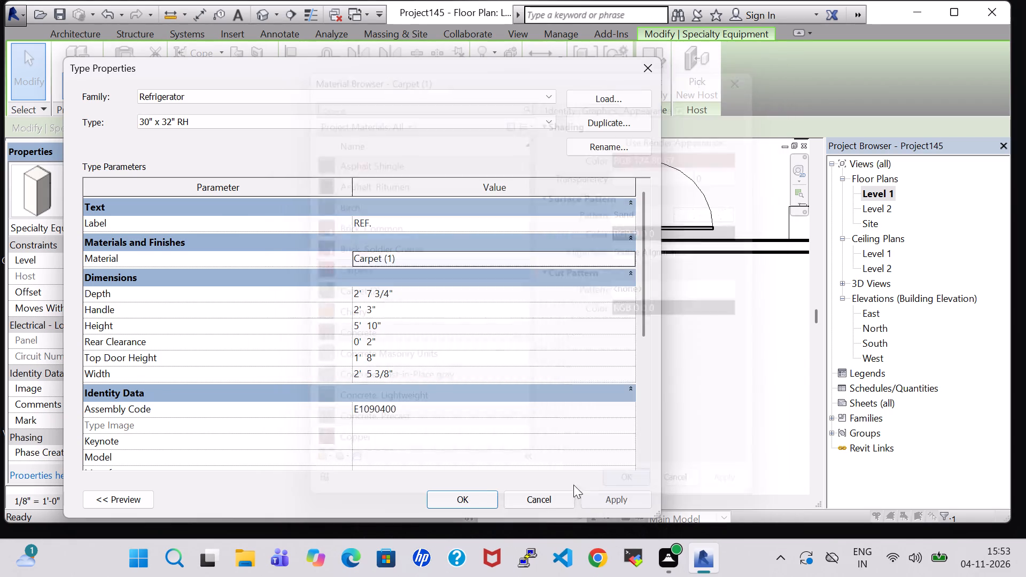
click(459, 501)
click(629, 368)
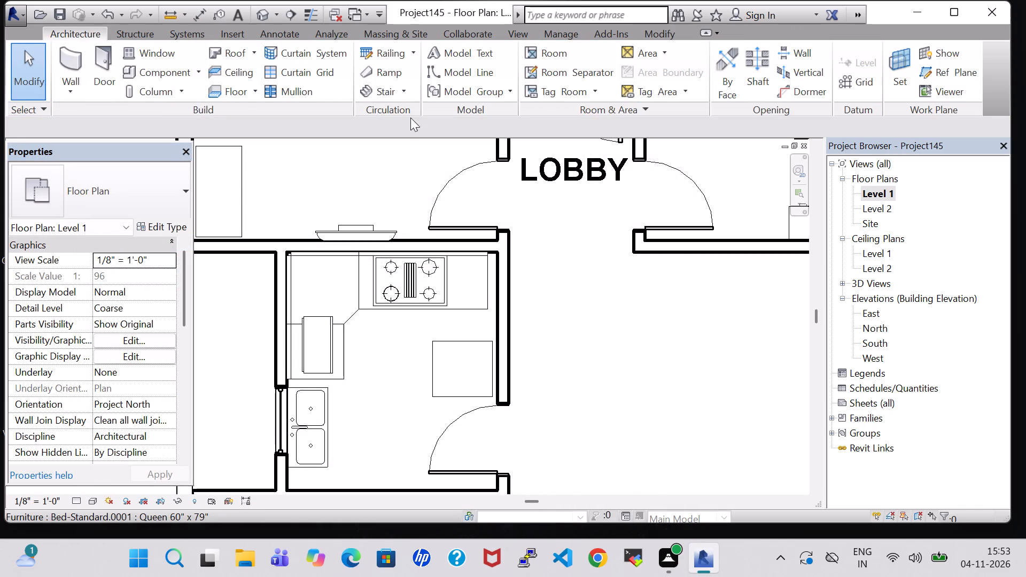
Open the default 3D view and nudge the round floor drain next to the washer slightly away from the washer.
click(270, 15)
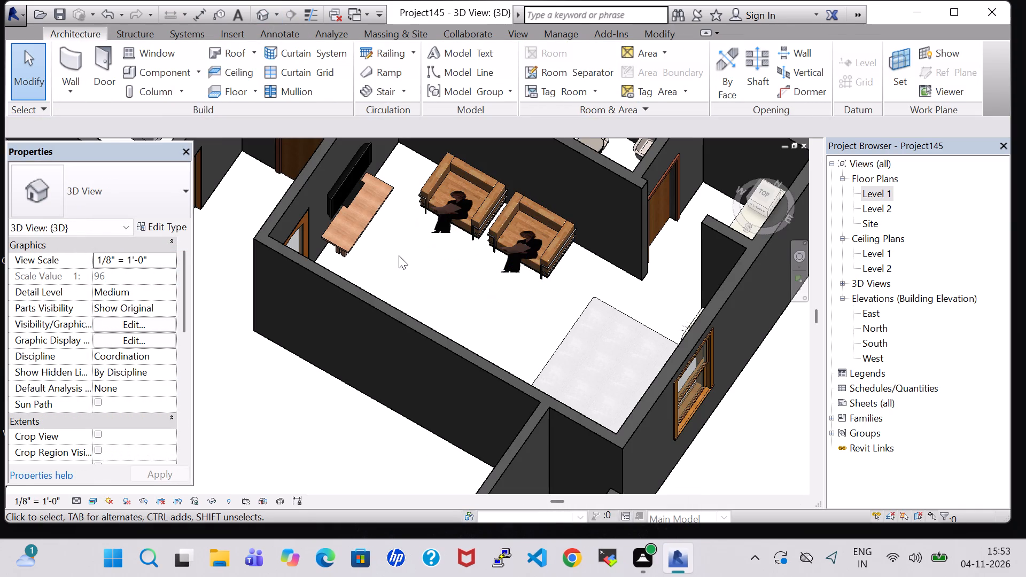
middle_drag(399, 255, 385, 212)
scroll(425, 270, up, 6)
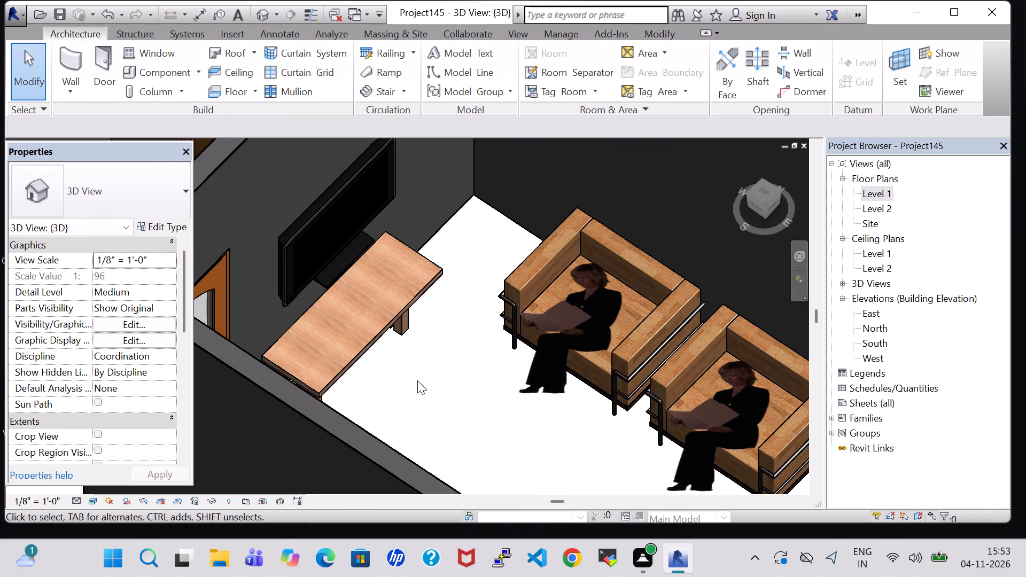
shift+middle_drag(417, 380, 398, 320)
scroll(397, 318, down, 2)
middle_drag(398, 320, 397, 233)
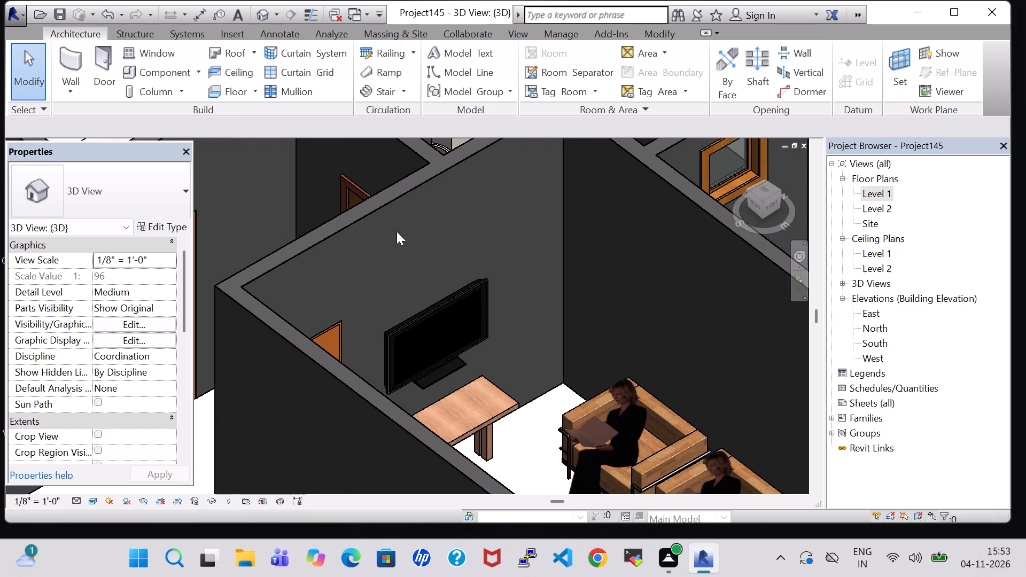
middle_drag(515, 333, 556, 376)
middle_drag(438, 263, 640, 409)
middle_drag(523, 258, 723, 421)
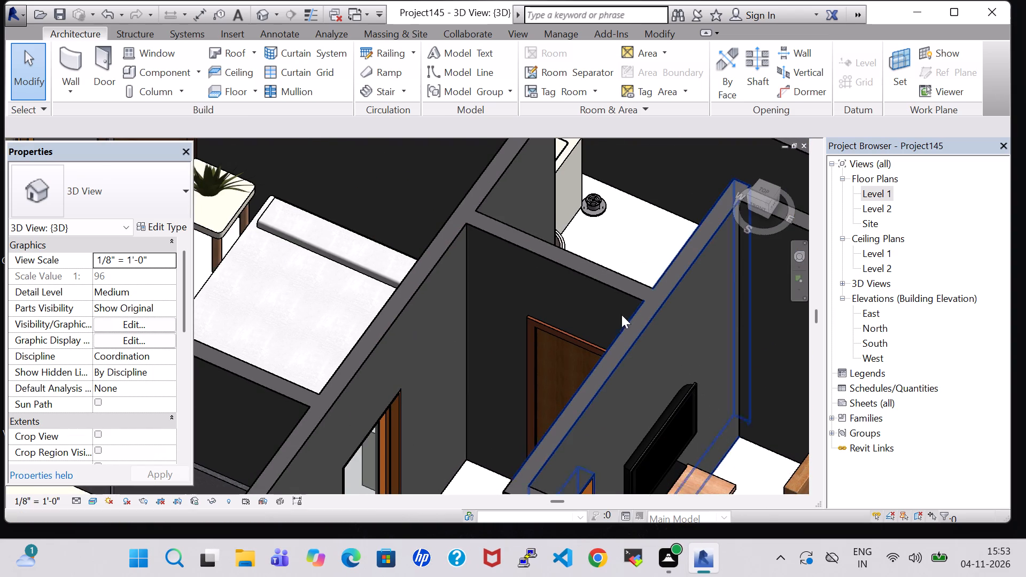
scroll(540, 265, down, 3)
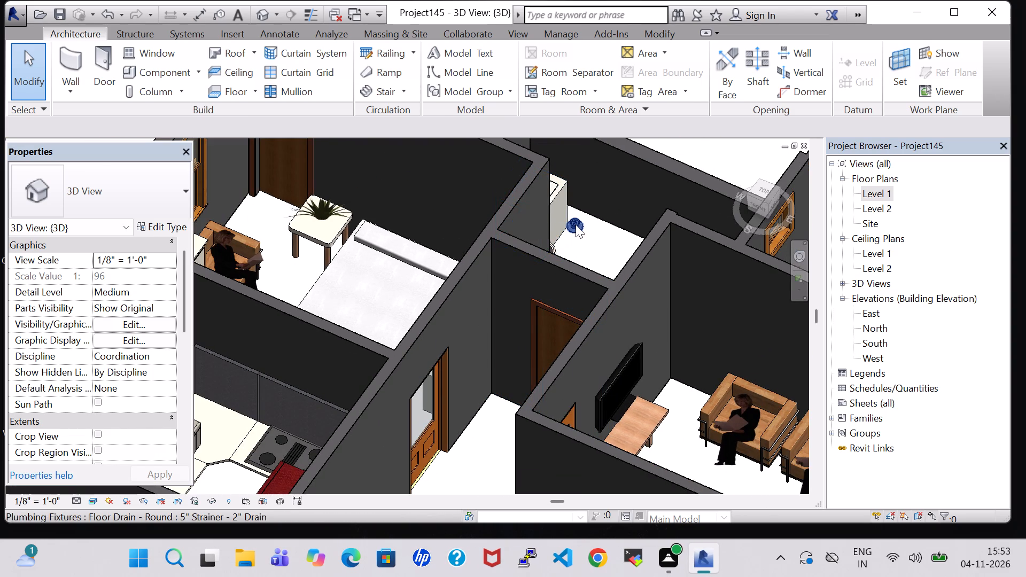
click(576, 224)
key(Right)
key(Right)
key(Right)
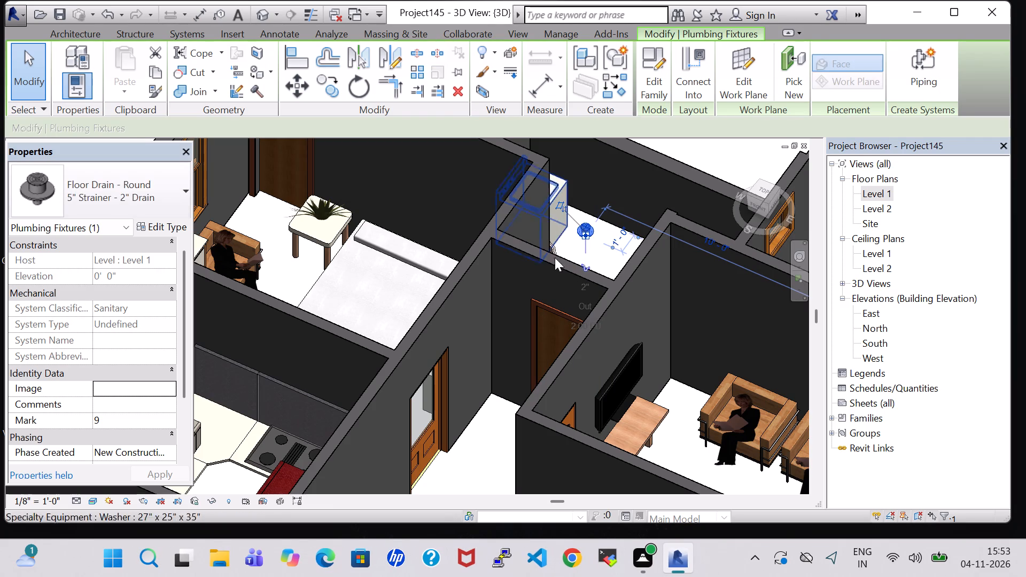
click(376, 271)
In the 3D view, nudge the kitchen's 36" x 48" double-hung window slightly upward above the double sink.
middle_drag(376, 272, 562, 188)
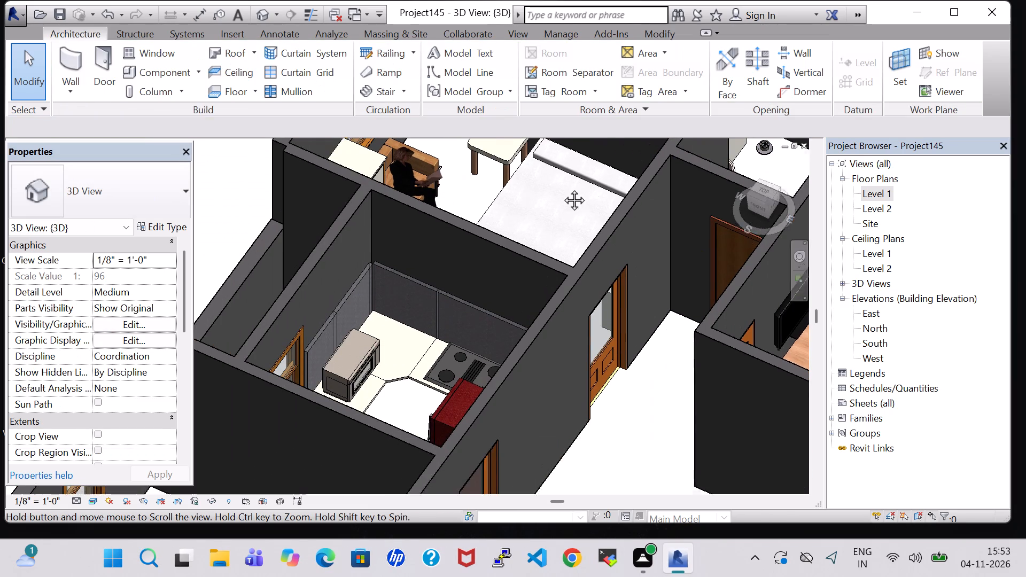
middle_drag(562, 188, 566, 188)
middle_drag(423, 308, 429, 361)
scroll(394, 338, up, 3)
middle_drag(392, 338, 372, 363)
middle_drag(398, 337, 351, 330)
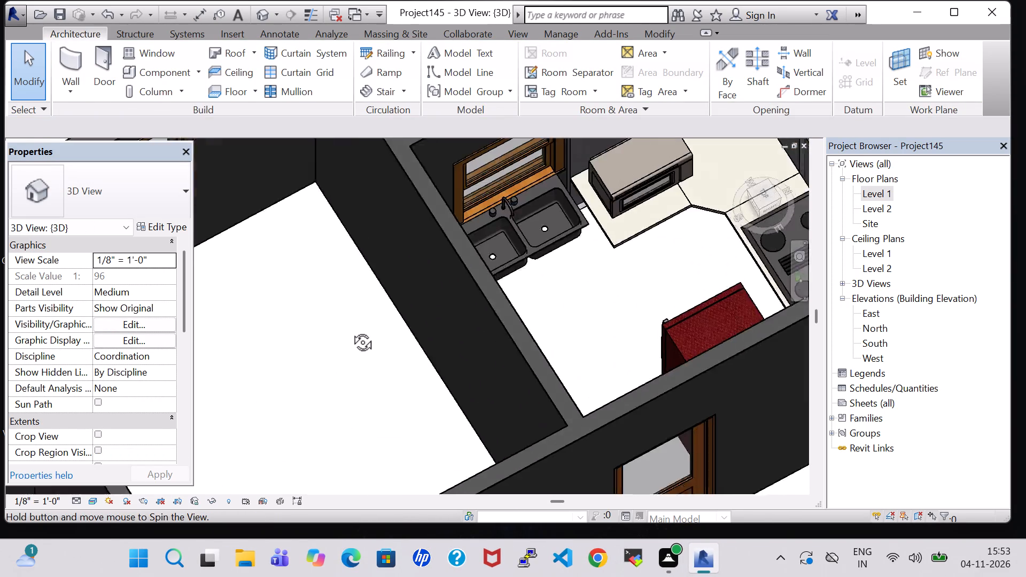
middle_drag(351, 330, 340, 312)
shift+middle_drag(548, 309, 538, 249)
middle_drag(677, 279, 553, 280)
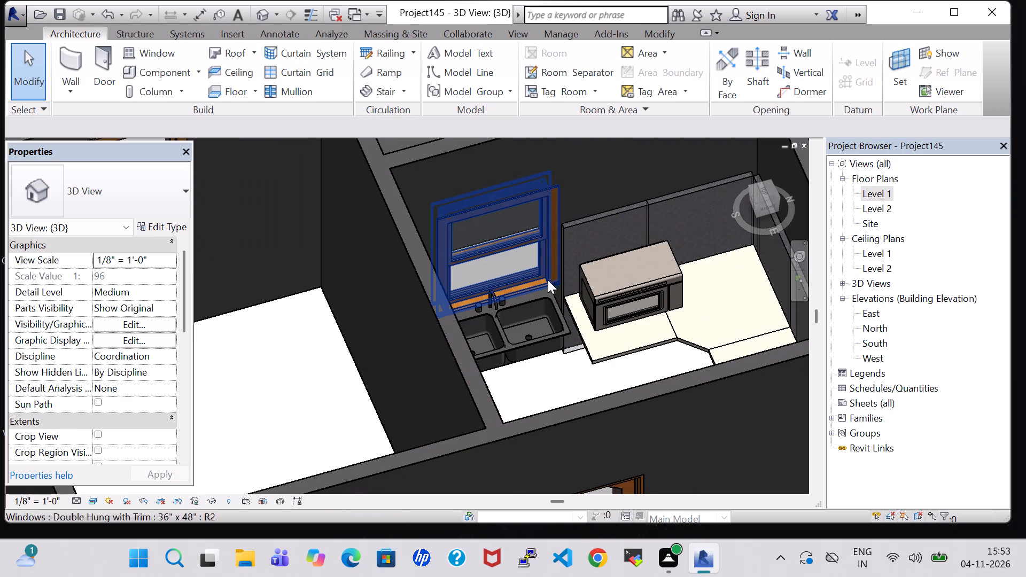
shift+middle_drag(538, 334, 517, 303)
scroll(610, 343, up, 6)
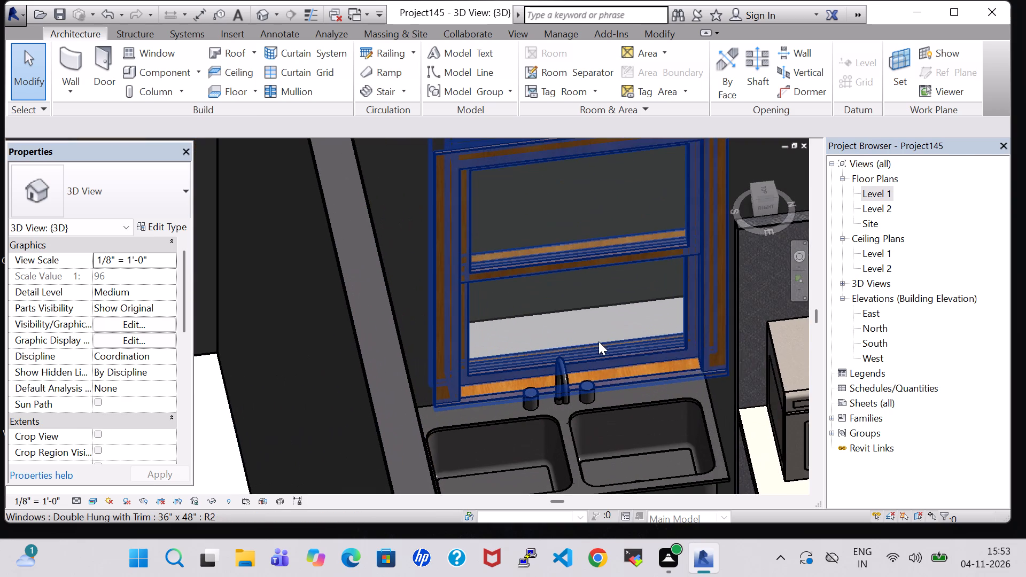
middle_drag(597, 341, 576, 284)
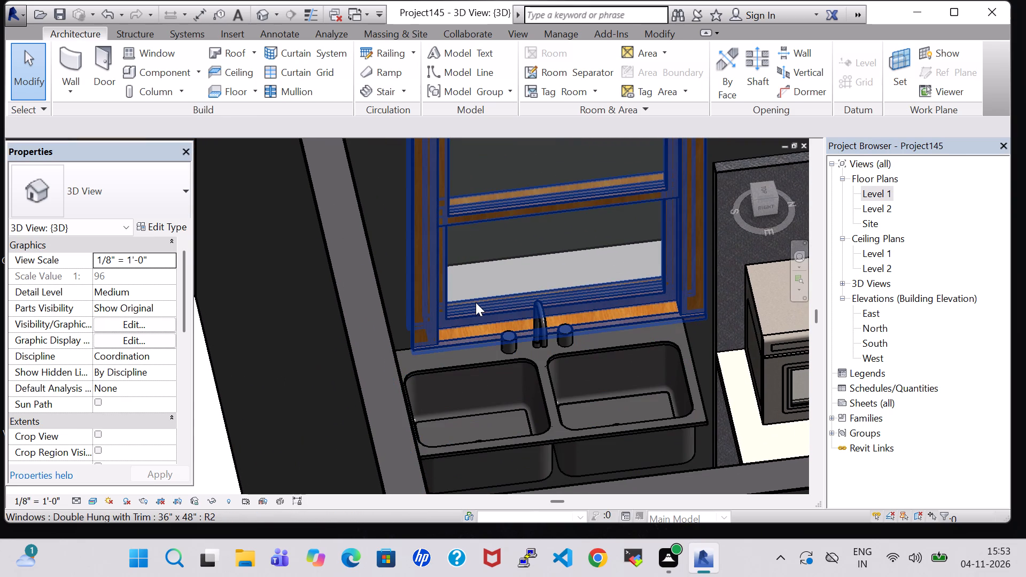
click(476, 302)
key(Up)
key(Up)
key(Up)
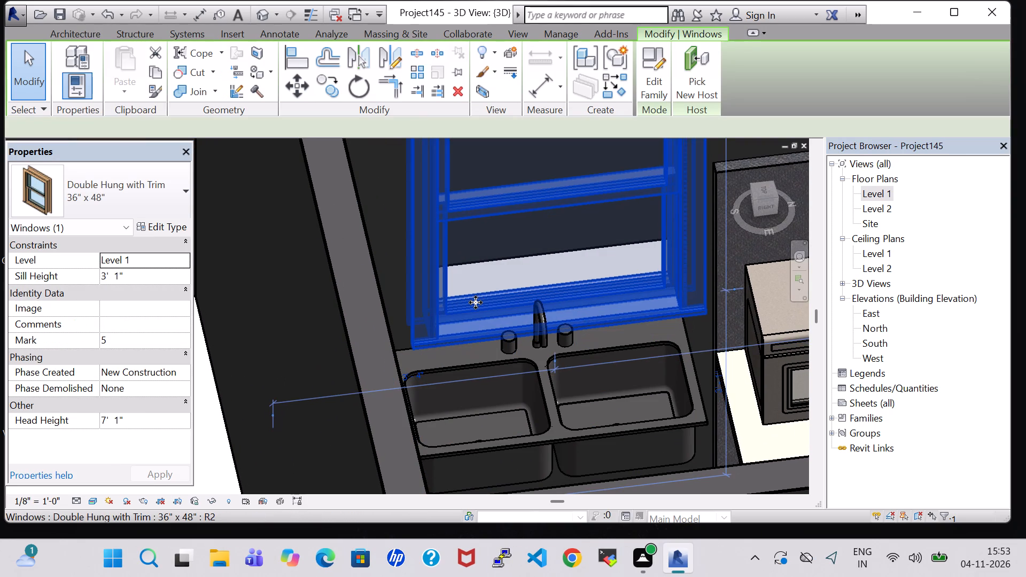
key(Up)
click(385, 261)
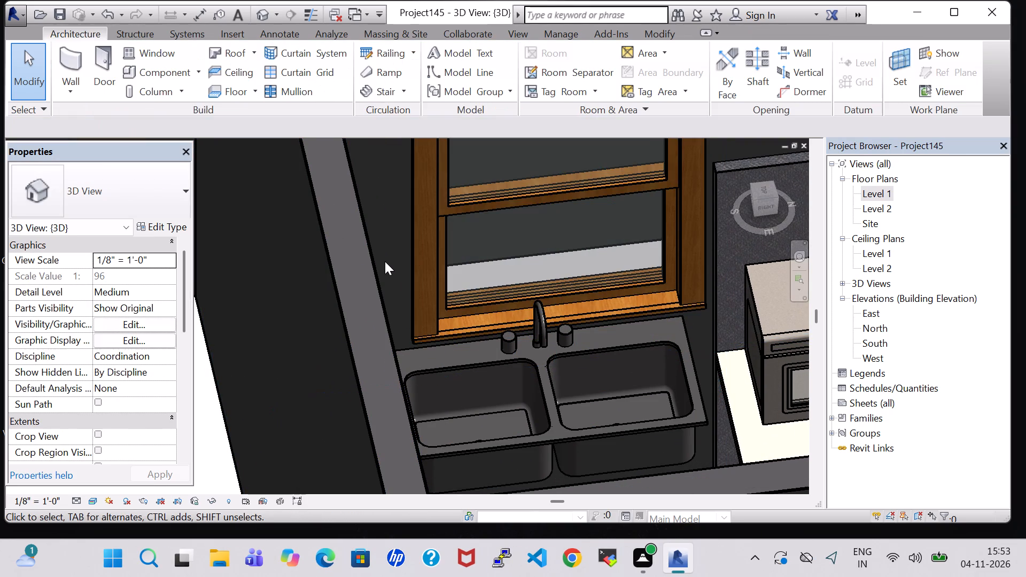
Examine the kitchen's sink, microwave, cooktop and refrigerator from several angles in the 3D view.
shift+middle_drag(499, 271, 501, 275)
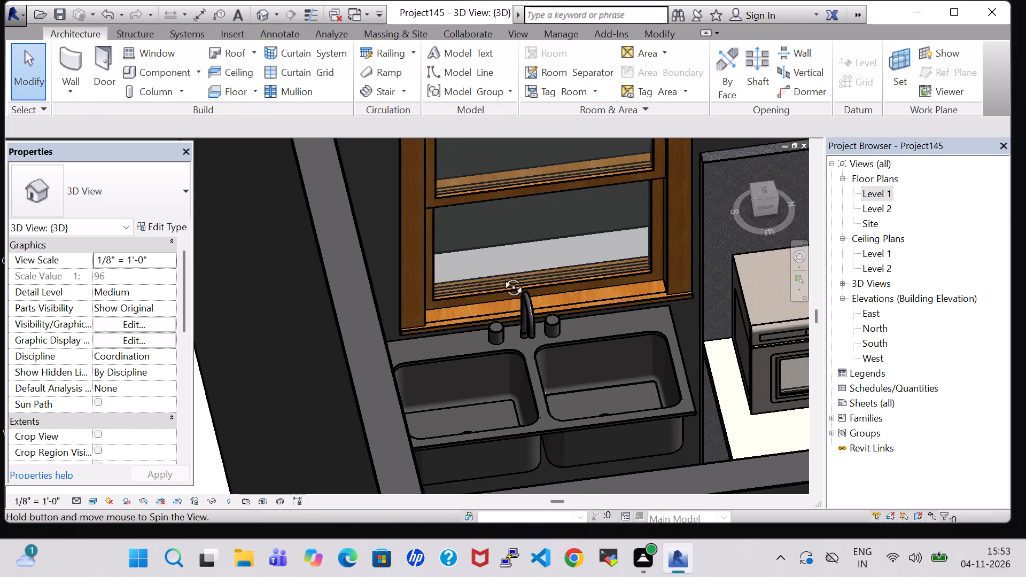
shift+middle_drag(501, 275, 541, 306)
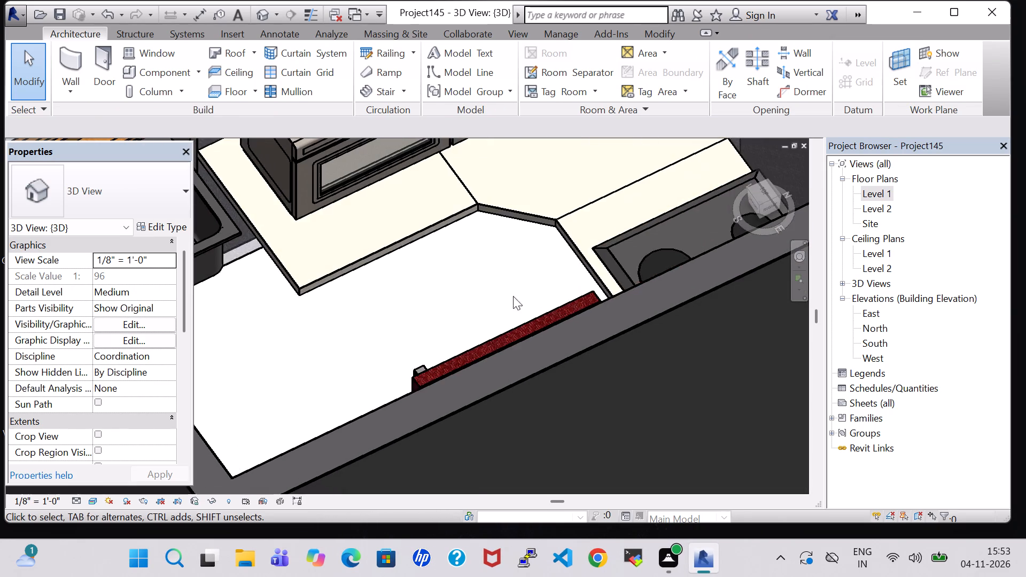
scroll(436, 276, down, 5)
shift+middle_drag(436, 276, 484, 298)
middle_drag(340, 276, 546, 333)
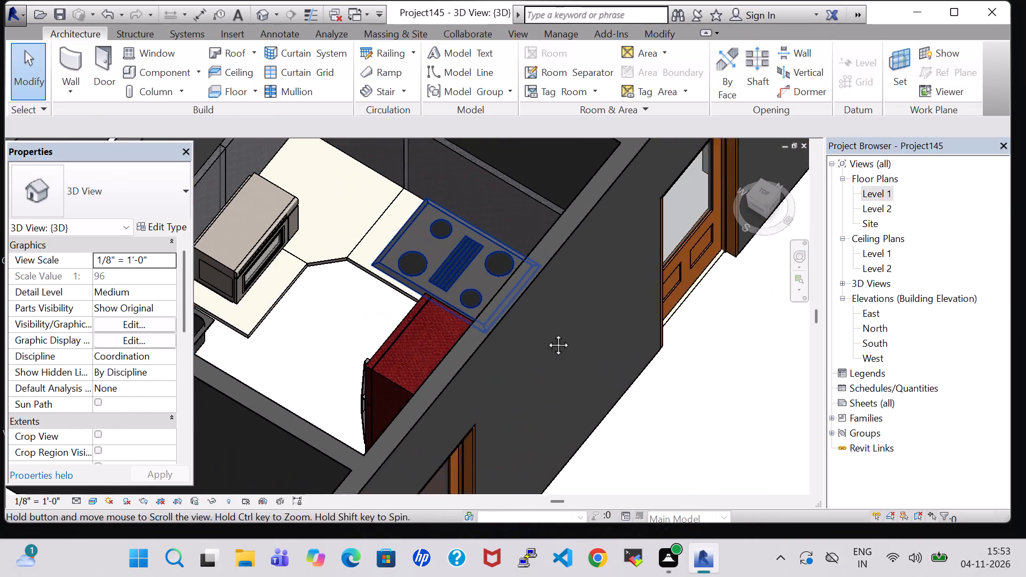
middle_drag(546, 333, 600, 340)
shift+middle_drag(514, 338, 555, 370)
shift+middle_drag(365, 388, 402, 393)
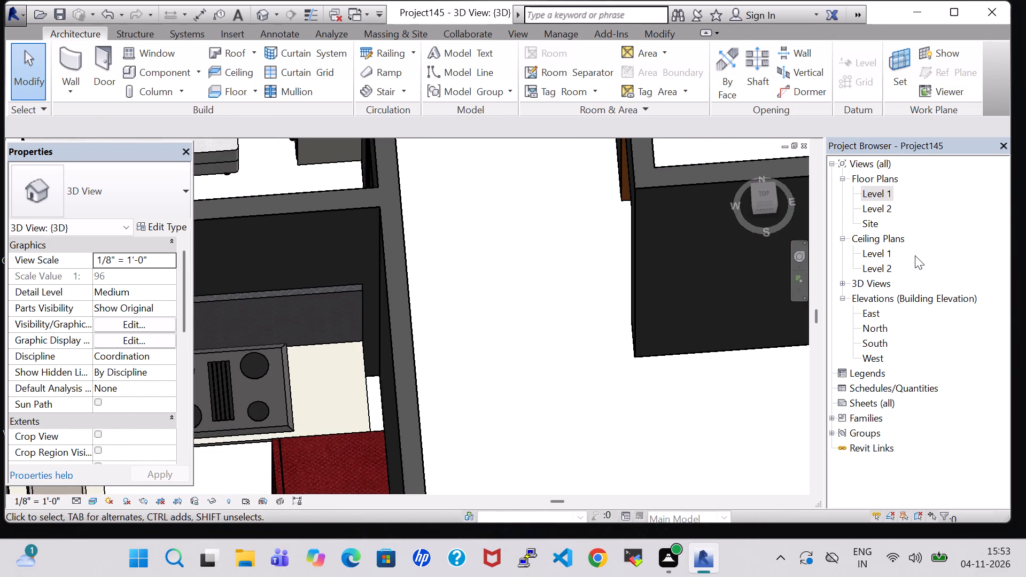
Open the Level 1 floor plan, place a tagged room in the kitchen and name it KITCHEN.
double_click(875, 192)
scroll(526, 288, down, 5)
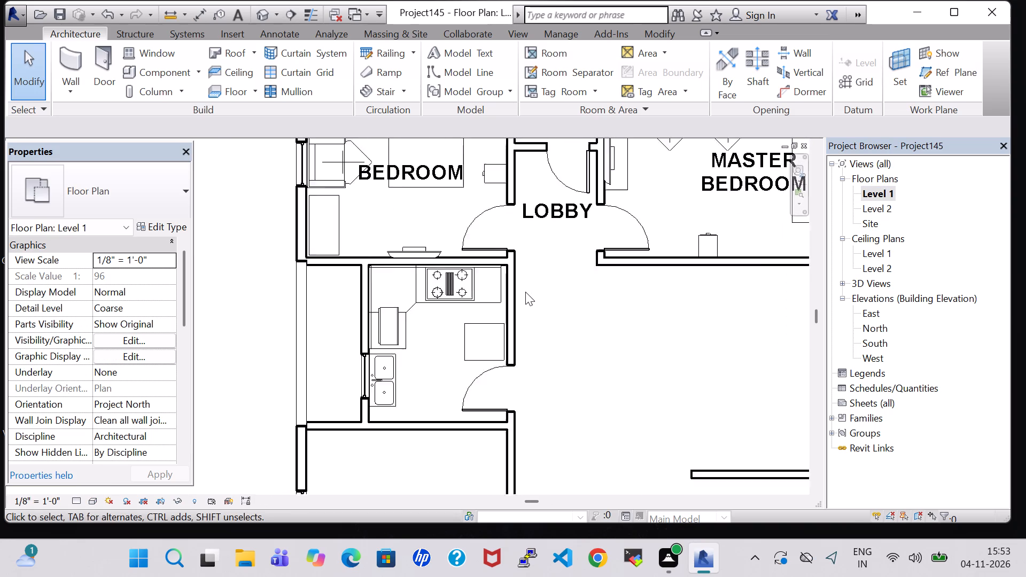
click(545, 50)
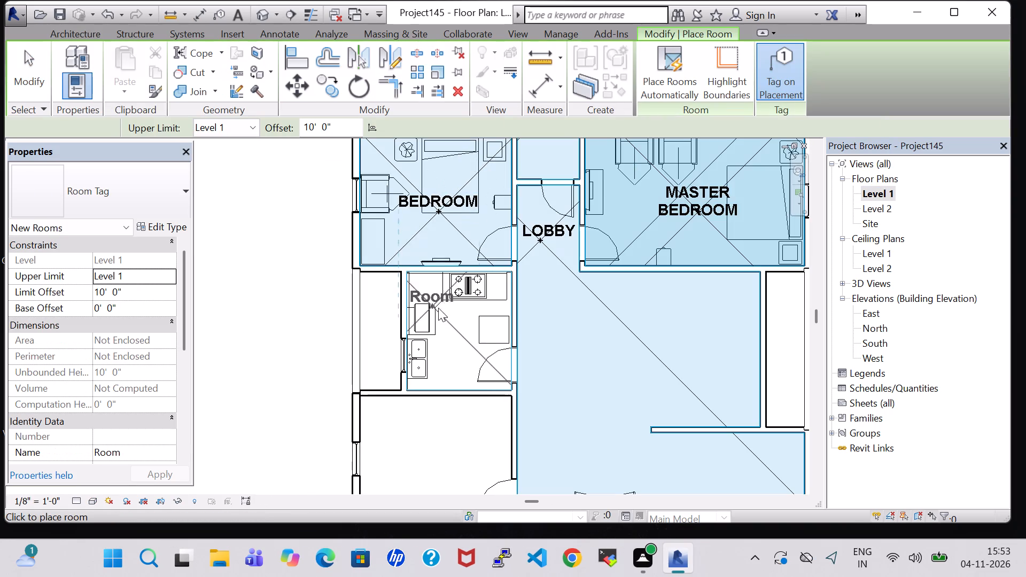
click(465, 339)
key(Escape)
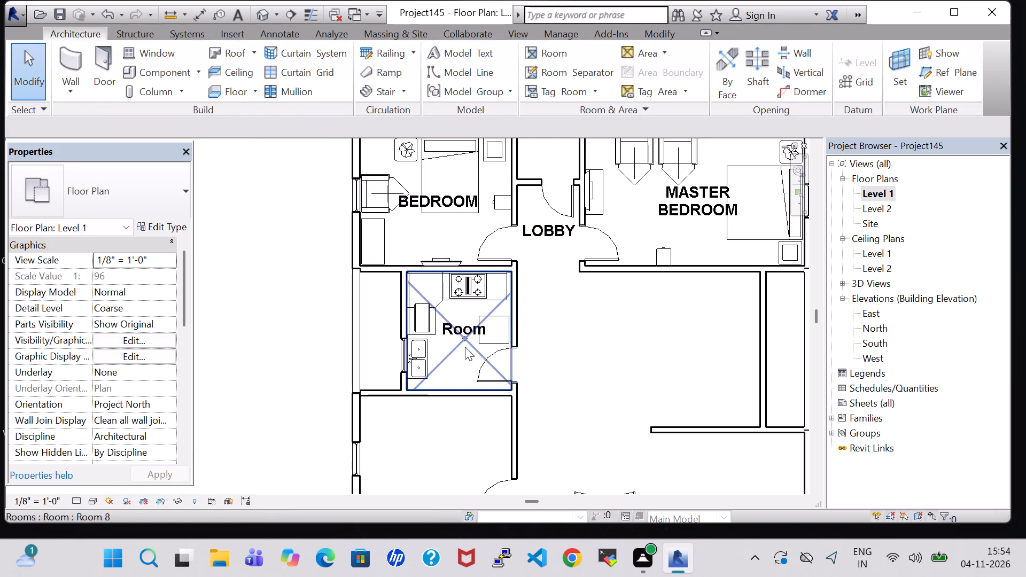
key(Escape)
double_click(452, 325)
key(BackSpace)
text(KITCHEN)
key(Return)
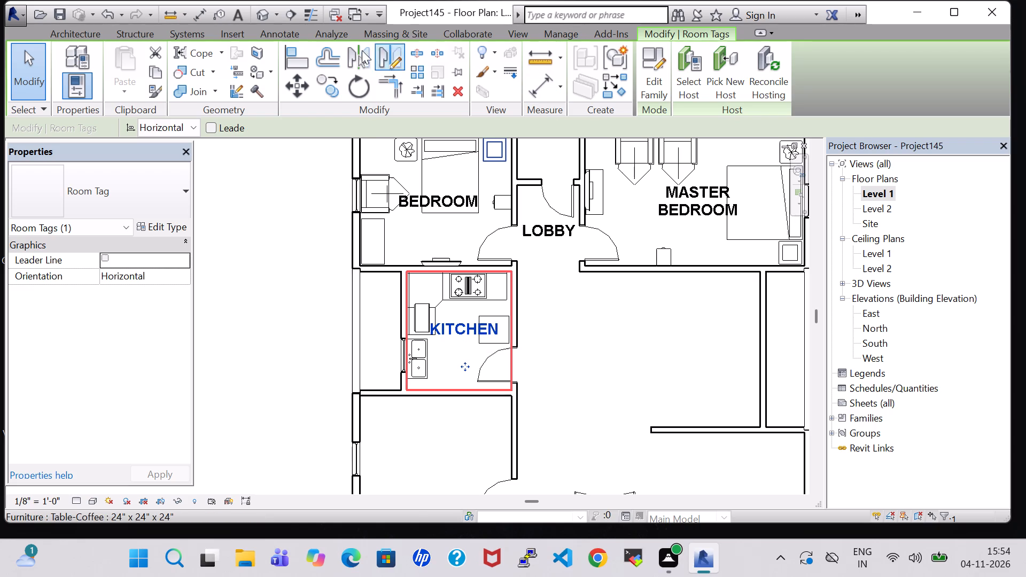
Place a tagged room in the narrow space west of the kitchen and name it OPEN TO SKY.
click(97, 32)
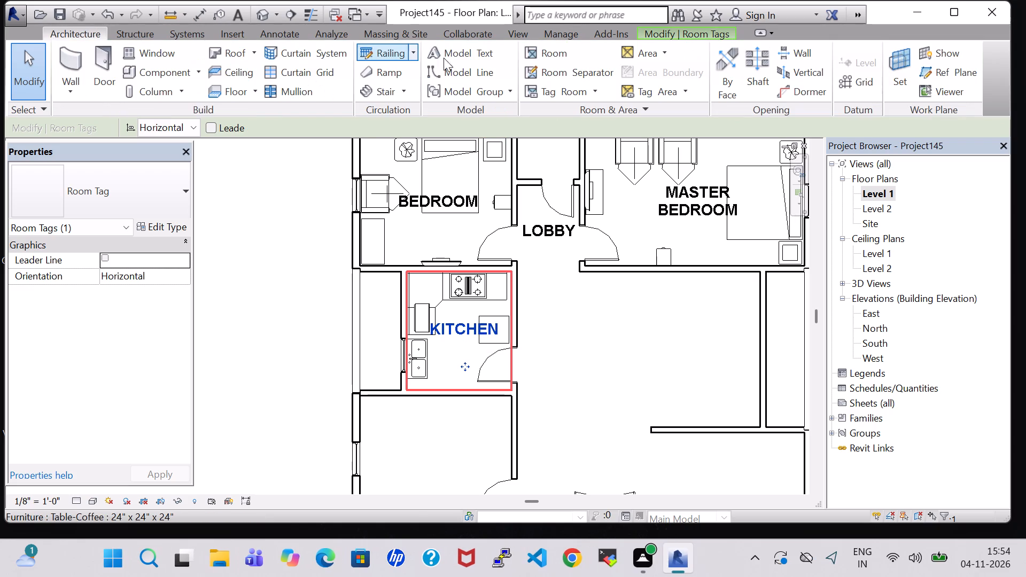
click(549, 53)
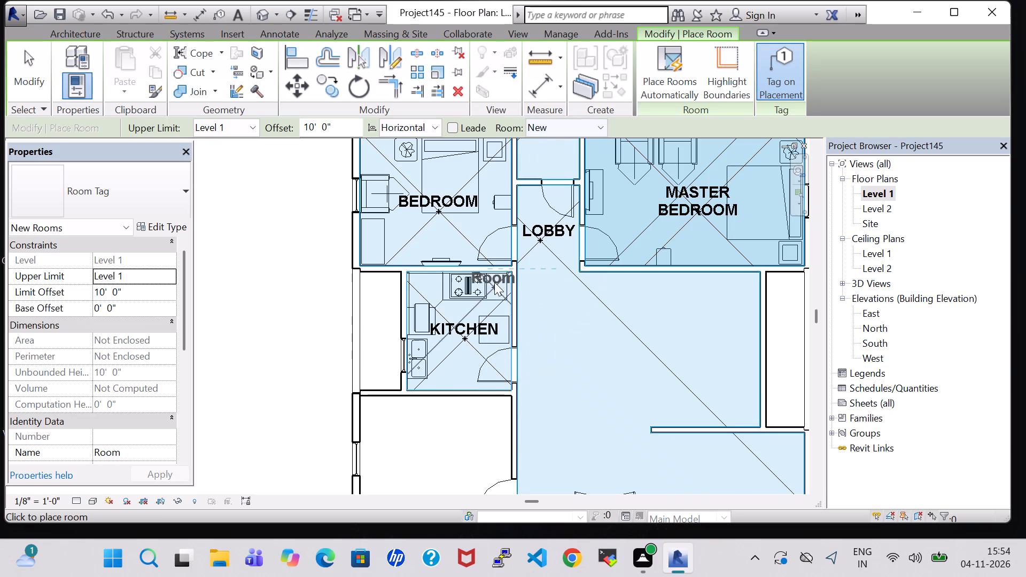
click(381, 342)
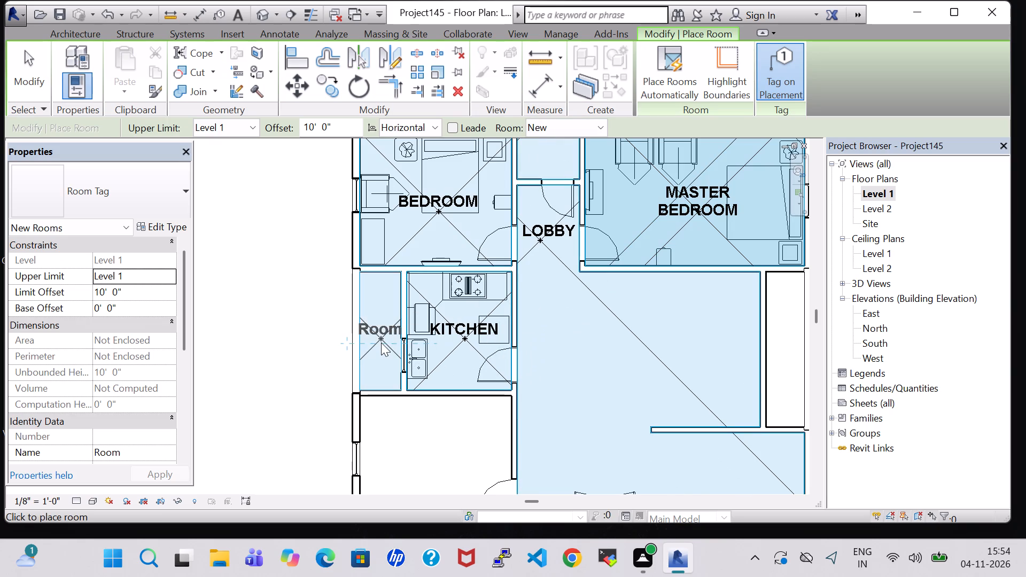
key(Escape)
key(Escape)
double_click(374, 326)
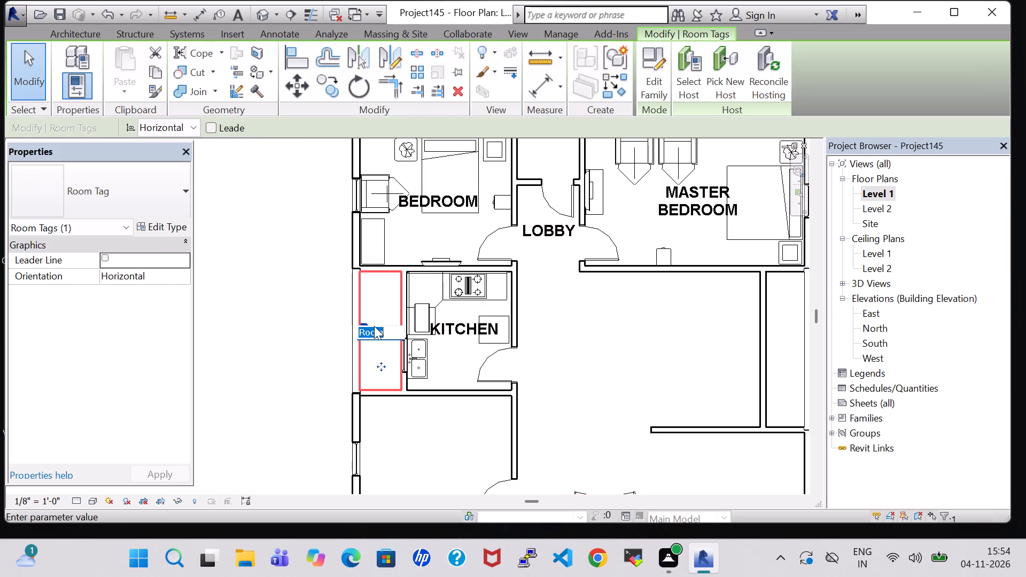
key(BackSpace)
text(OPEN TO SKY)
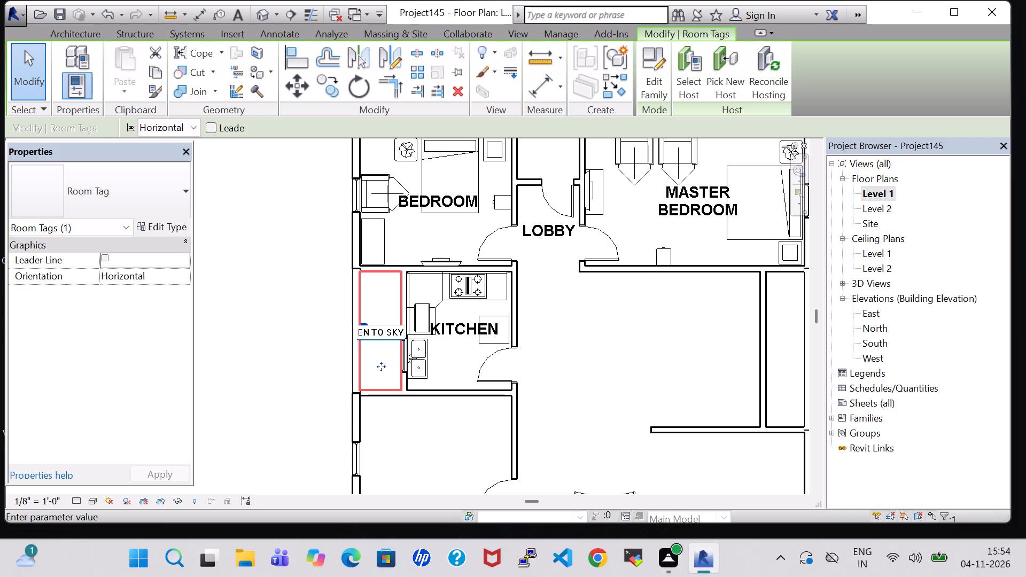
key(Return)
Set the western OPEN TO SKY tag's orientation to Vertical and nudge it up and east to centre it in the narrow space.
click(169, 123)
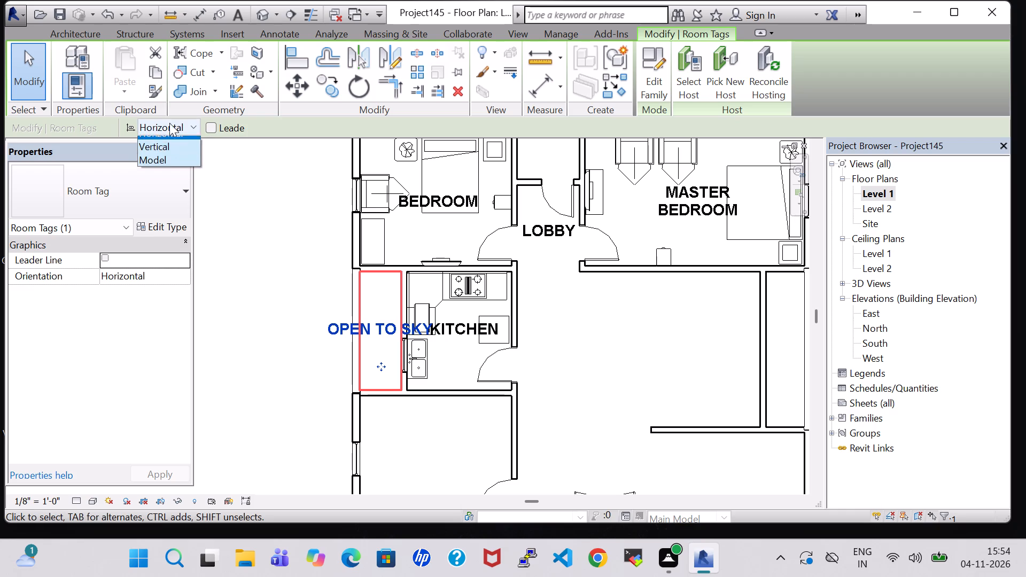
click(173, 151)
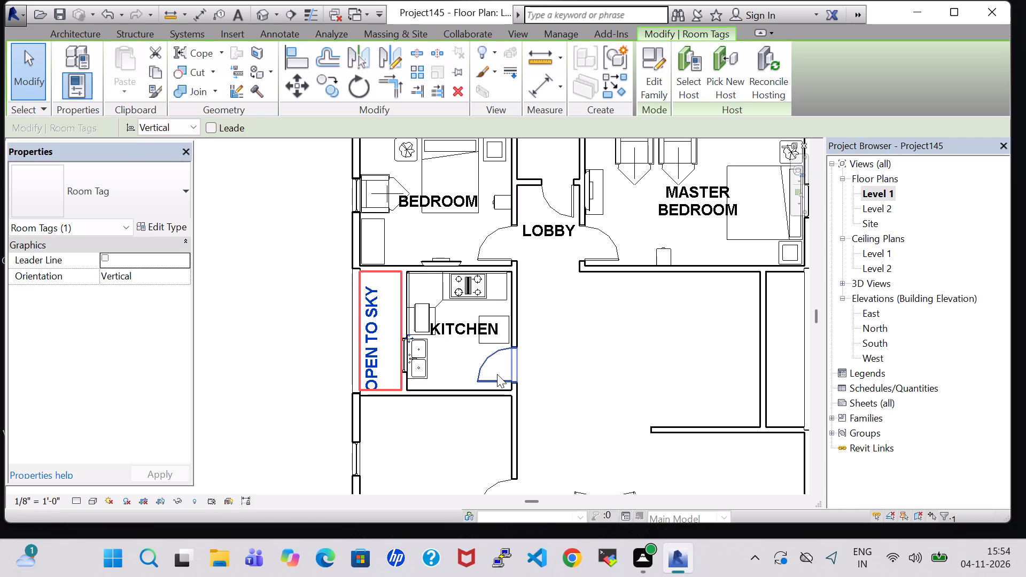
key(Up)
key(Right)
key(Right)
click(617, 362)
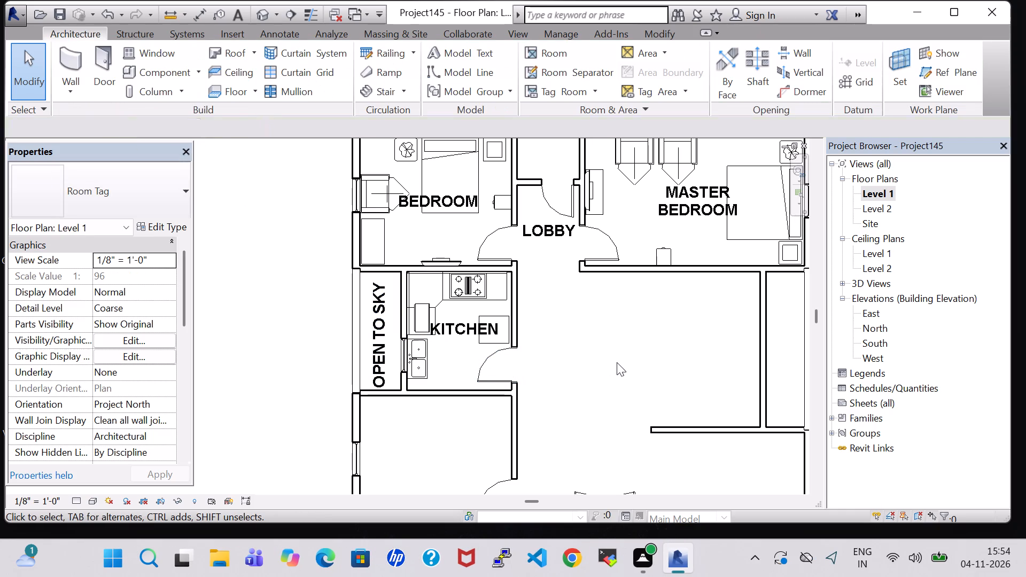
scroll(617, 363, down, 1)
middle_drag(612, 354, 585, 363)
scroll(585, 363, up, 1)
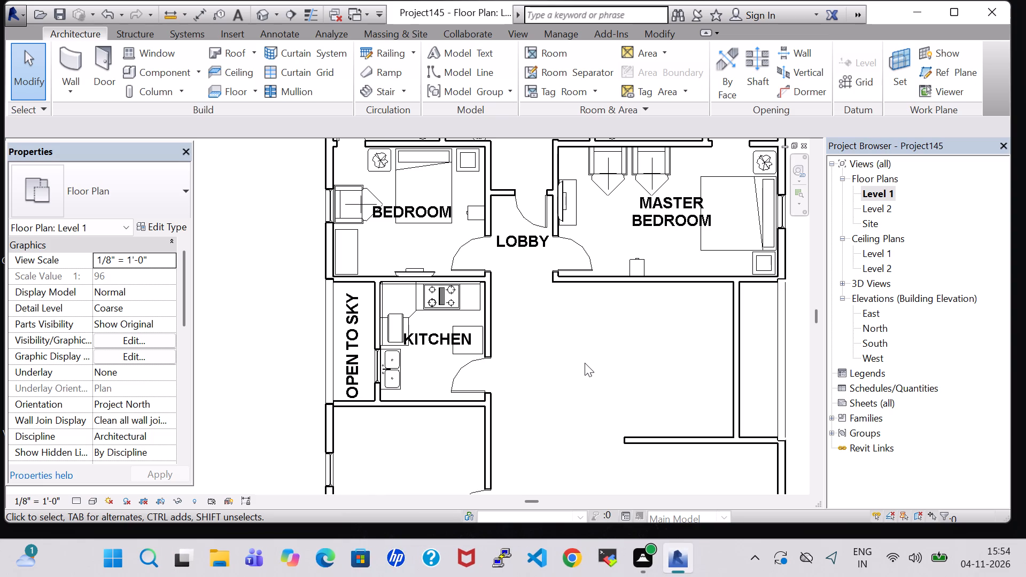
click(585, 363)
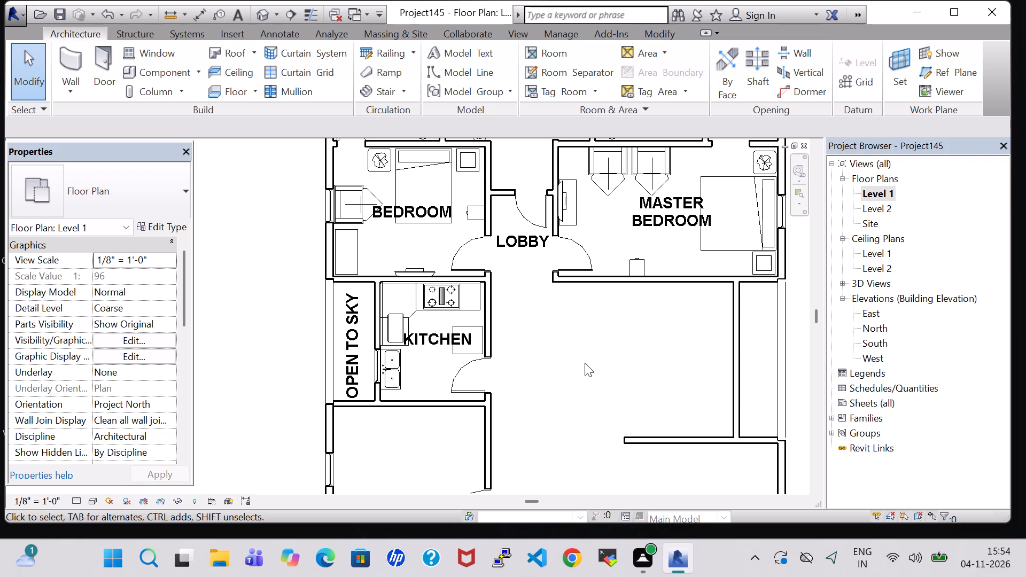
click(585, 363)
click(343, 349)
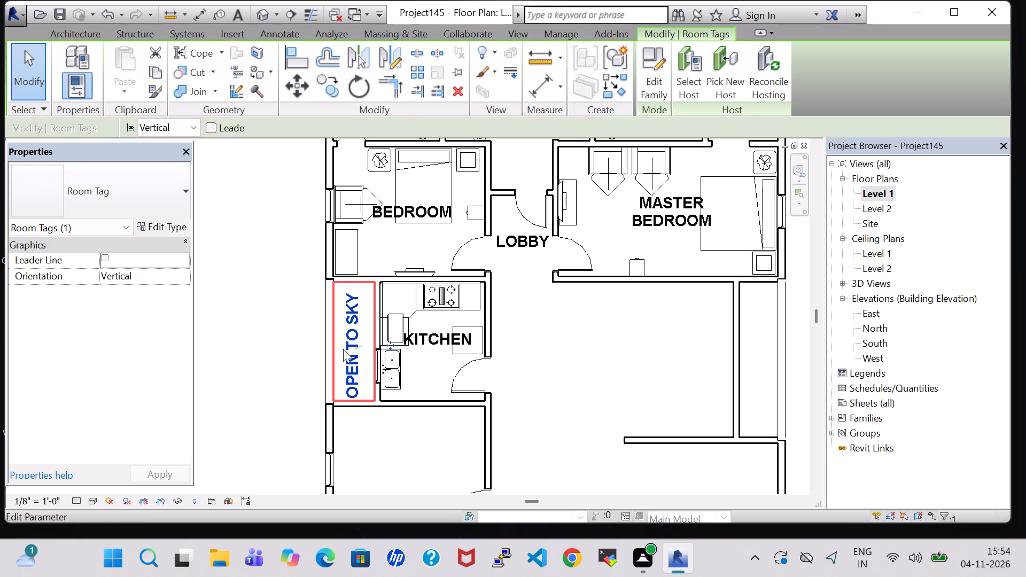
key(Up)
click(567, 351)
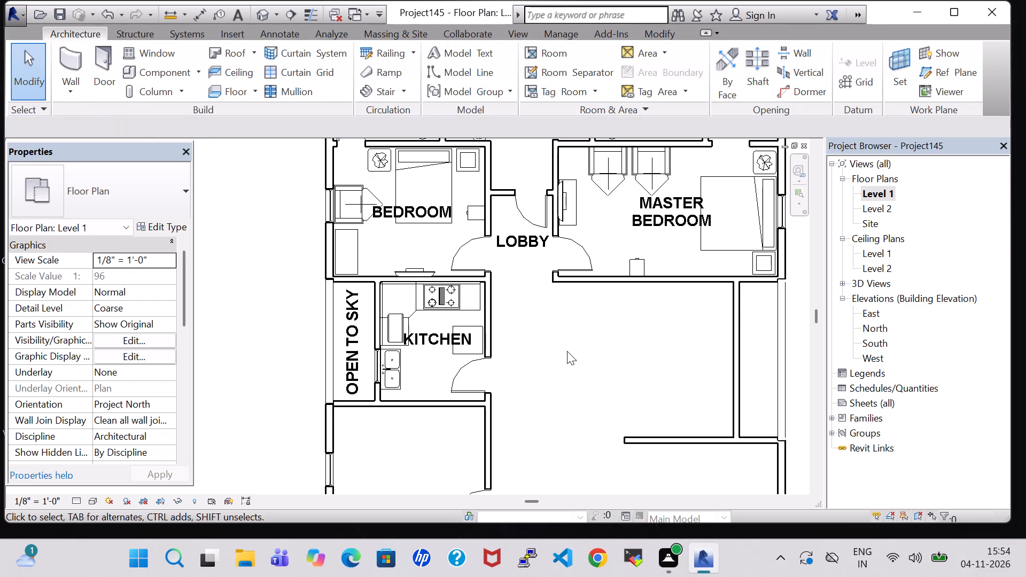
Place a tagged room in the narrow space on the plan's east side, south of the master bedroom, and name it OPEN TO SKY.
scroll(567, 351, down, 2)
middle_drag(567, 351, 434, 360)
scroll(567, 351, up, 1)
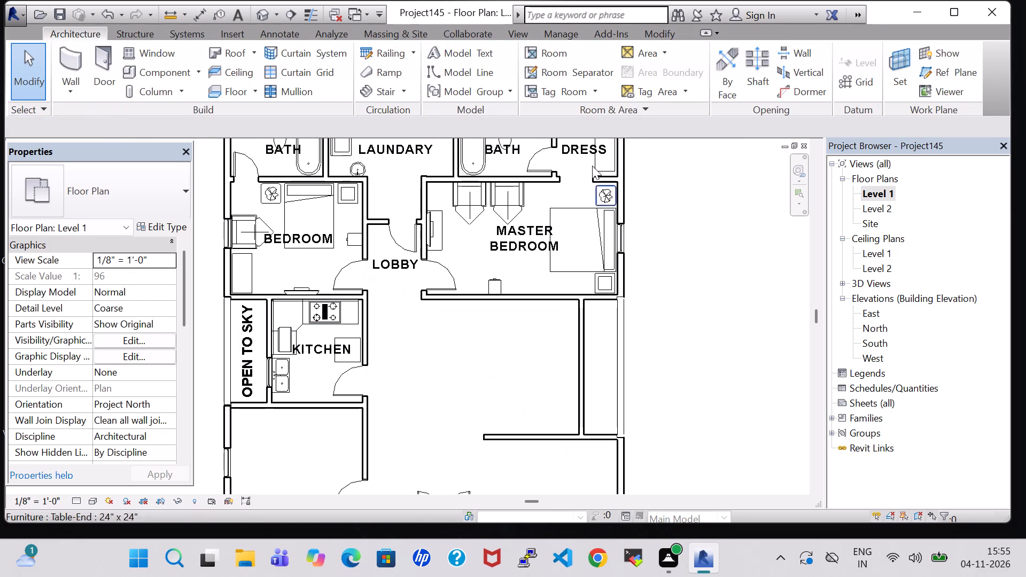
click(547, 53)
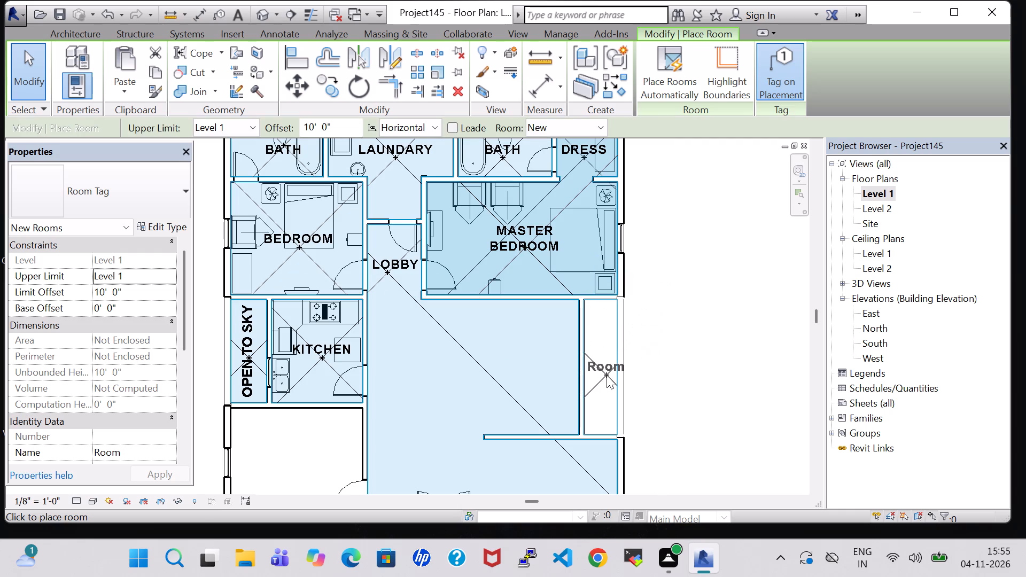
click(602, 375)
key(Escape)
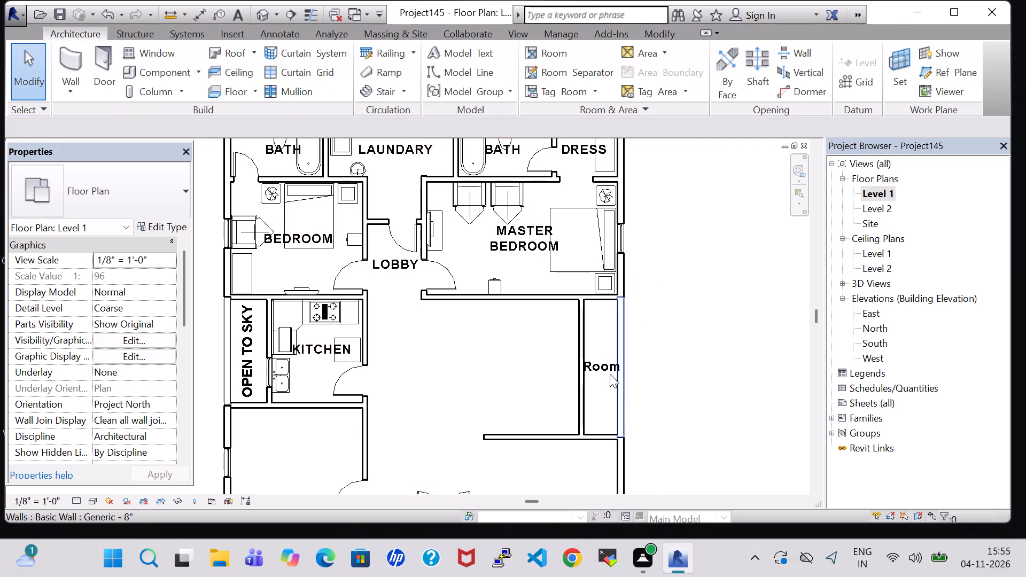
double_click(603, 364)
key(BackSpace)
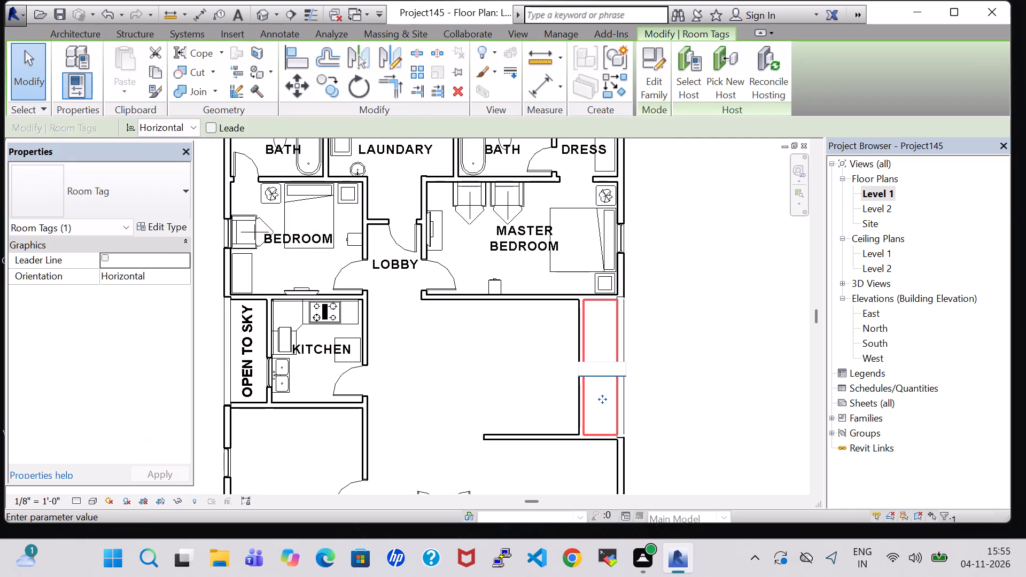
text(OPEN TO SJY)
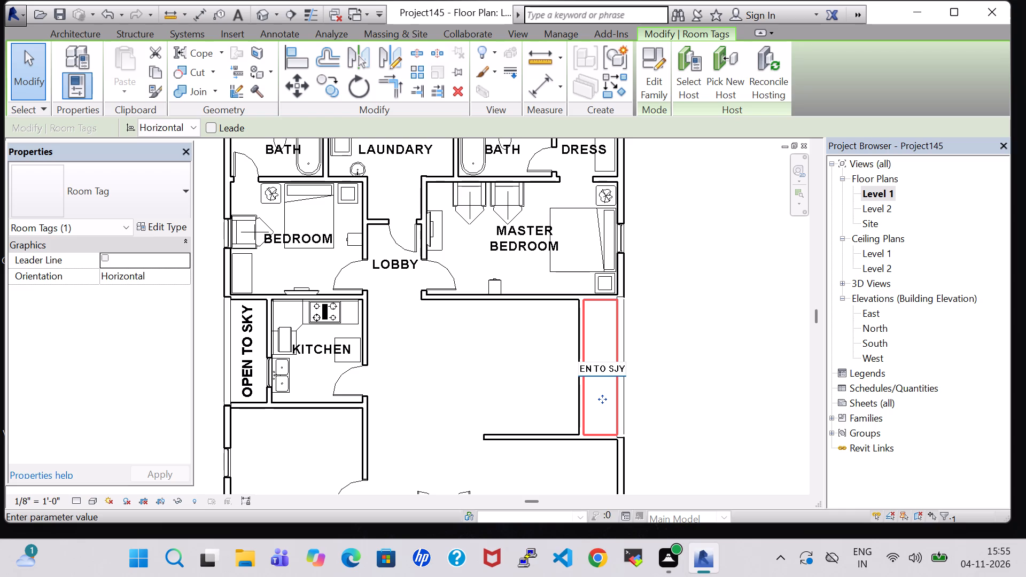
key(BackSpace)
key(BackSpace)
text(KY)
key(Return)
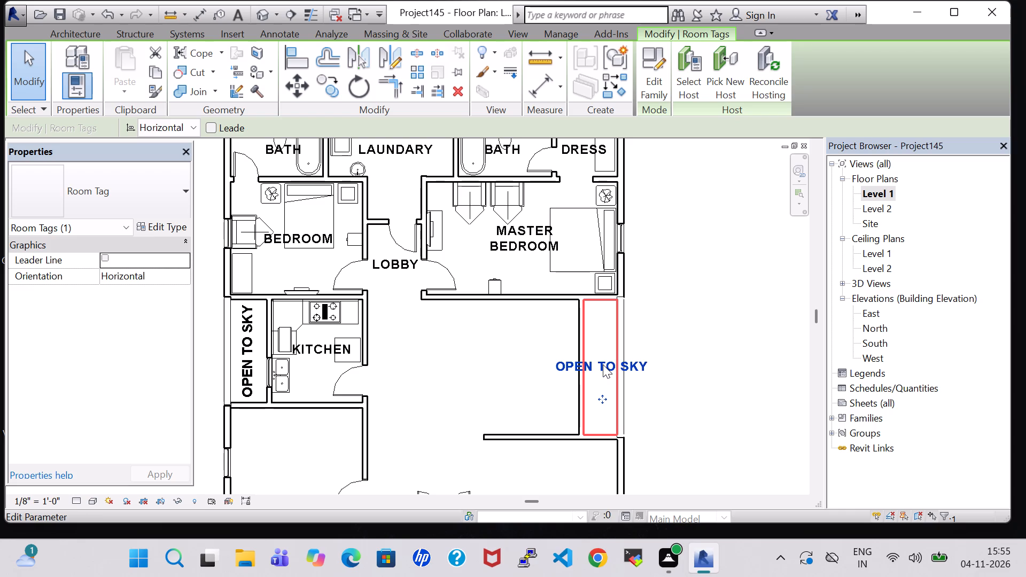
Set the eastern OPEN TO SKY tag's orientation to Vertical and nudge it east and up to centre it in its space.
click(151, 129)
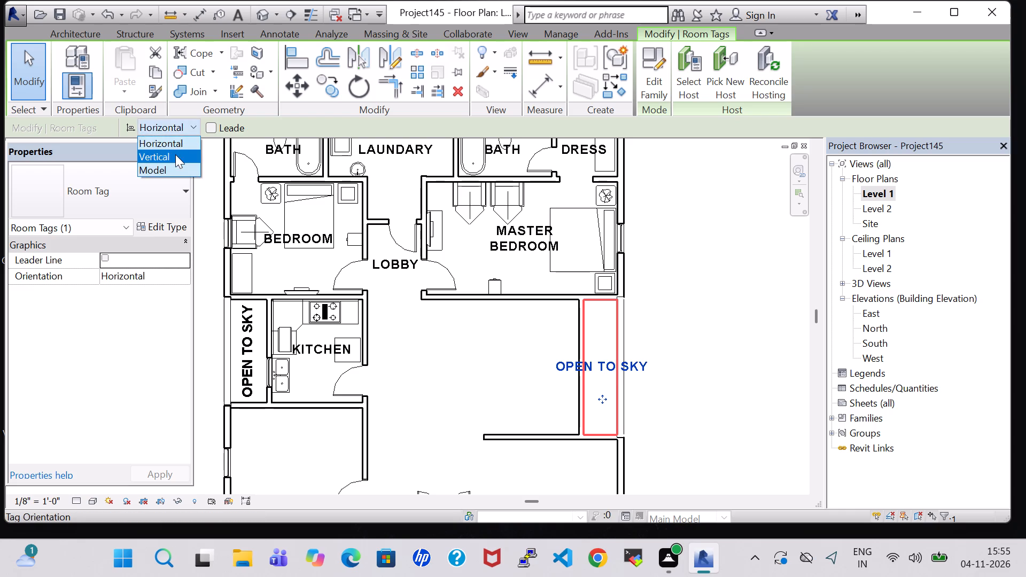
click(175, 154)
key(Right)
key(Right)
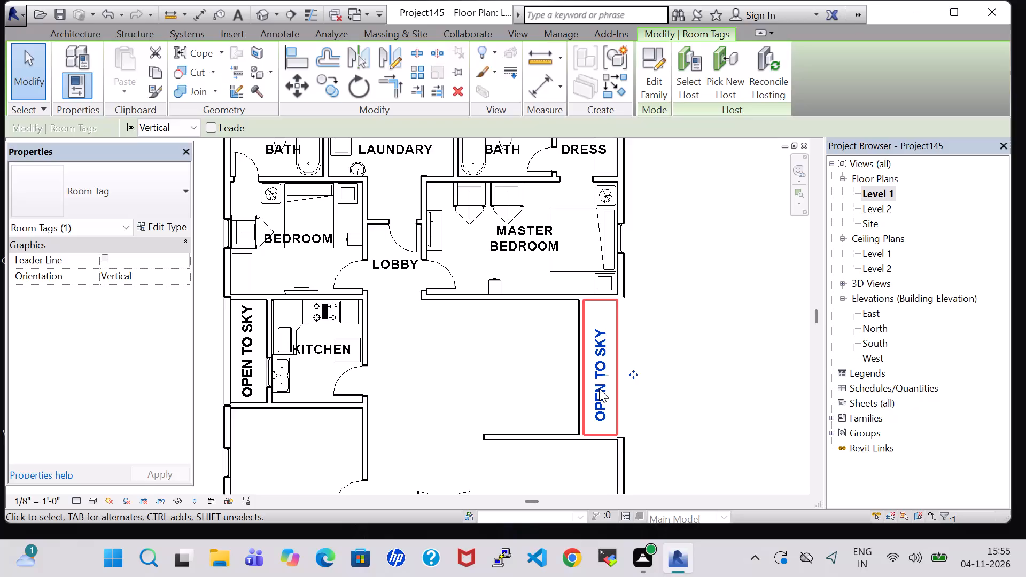
key(Up)
key(Up)
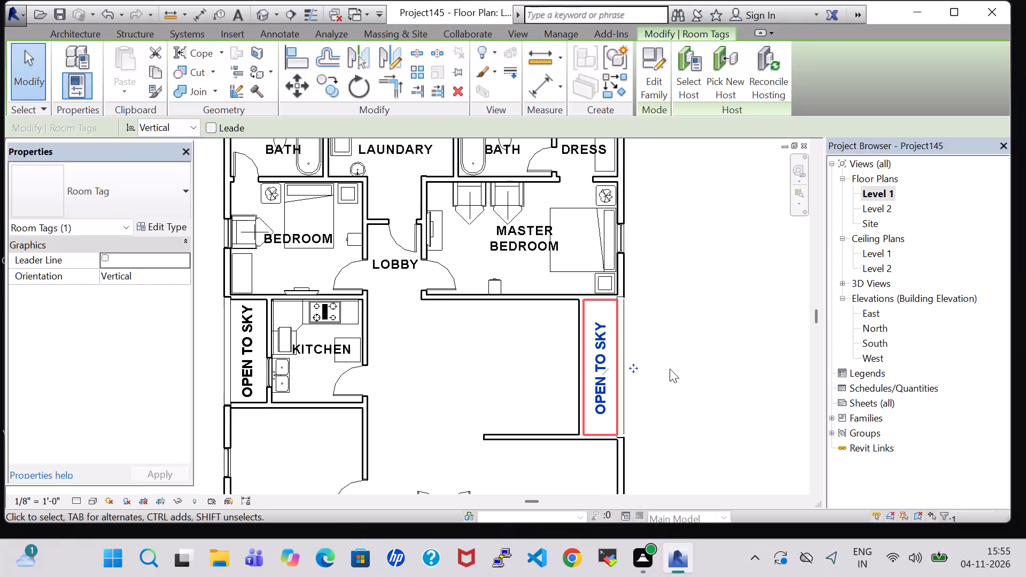
click(716, 337)
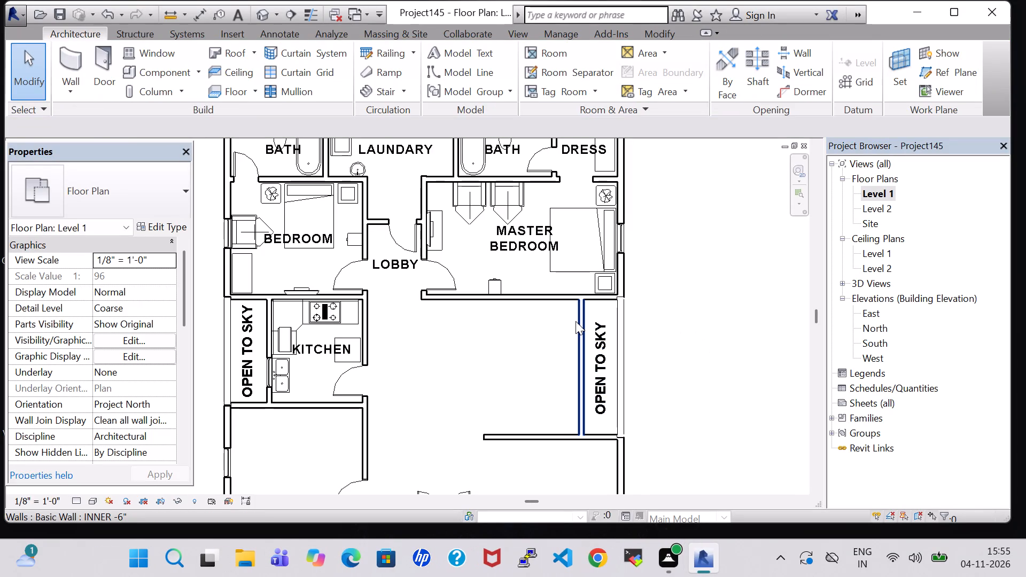
Load the Sofa-Corbu family from the Seating folder of the Furniture library for component placement.
scroll(576, 321, down, 3)
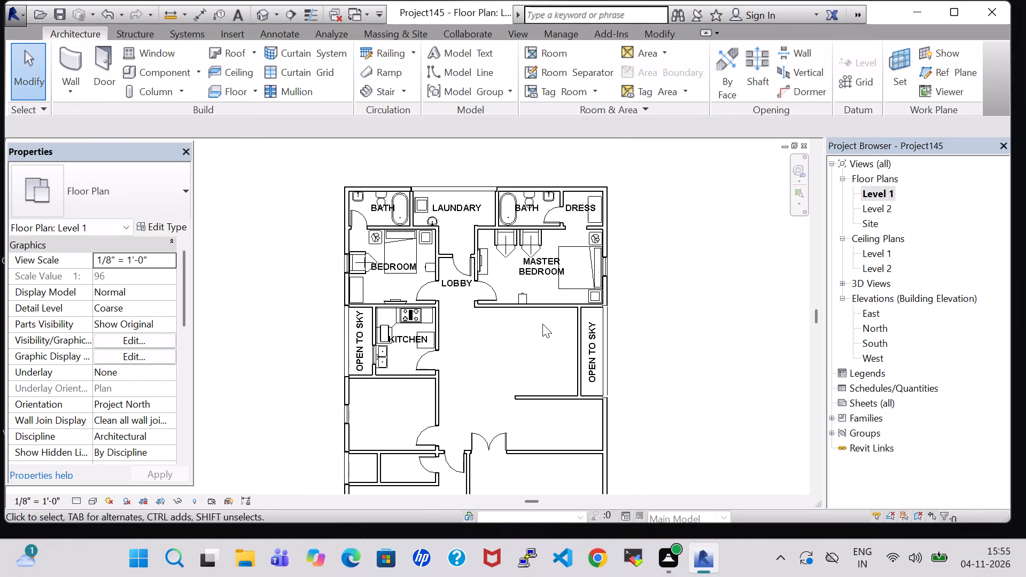
middle_drag(519, 331, 489, 329)
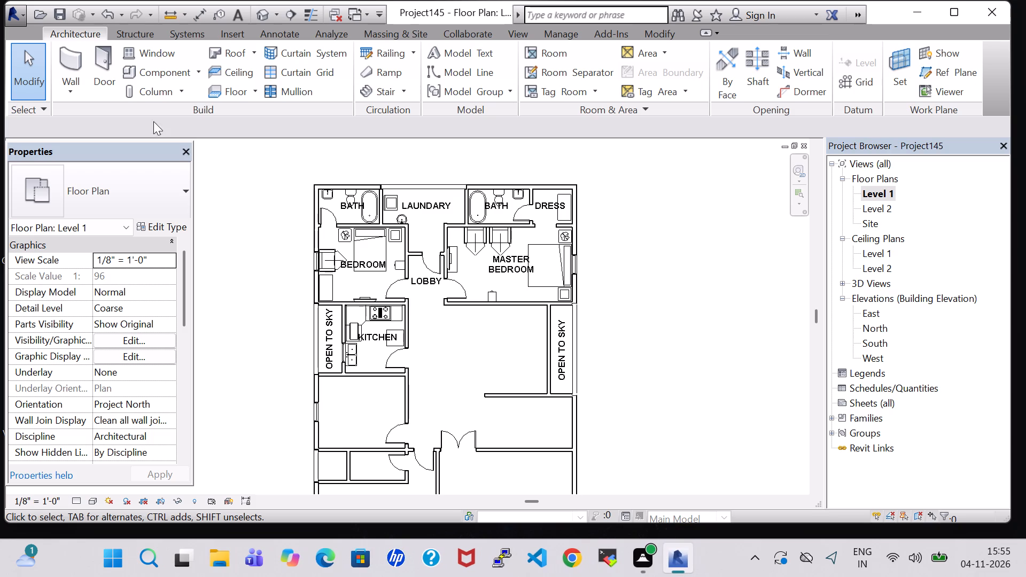
click(140, 72)
click(656, 64)
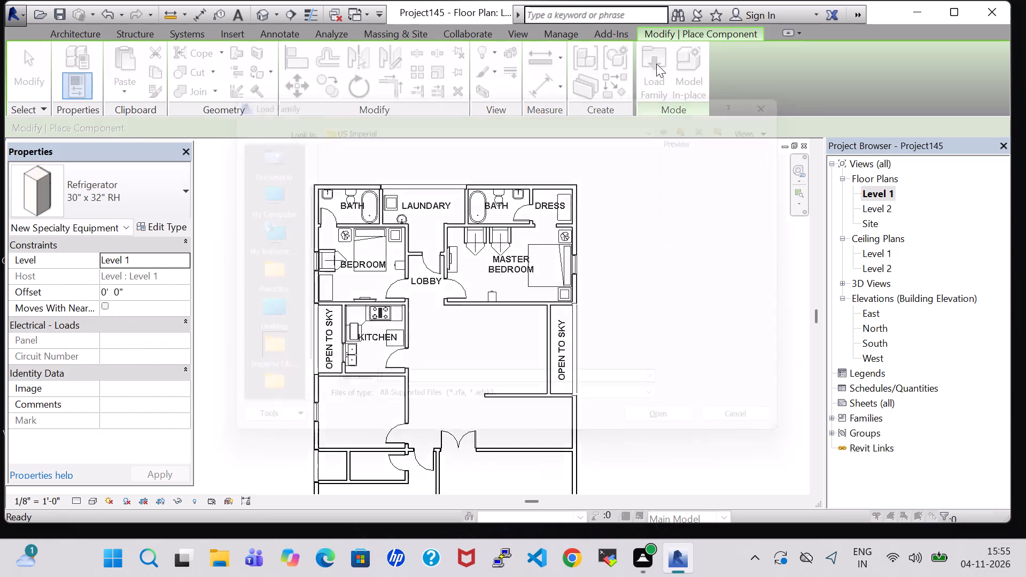
double_click(581, 360)
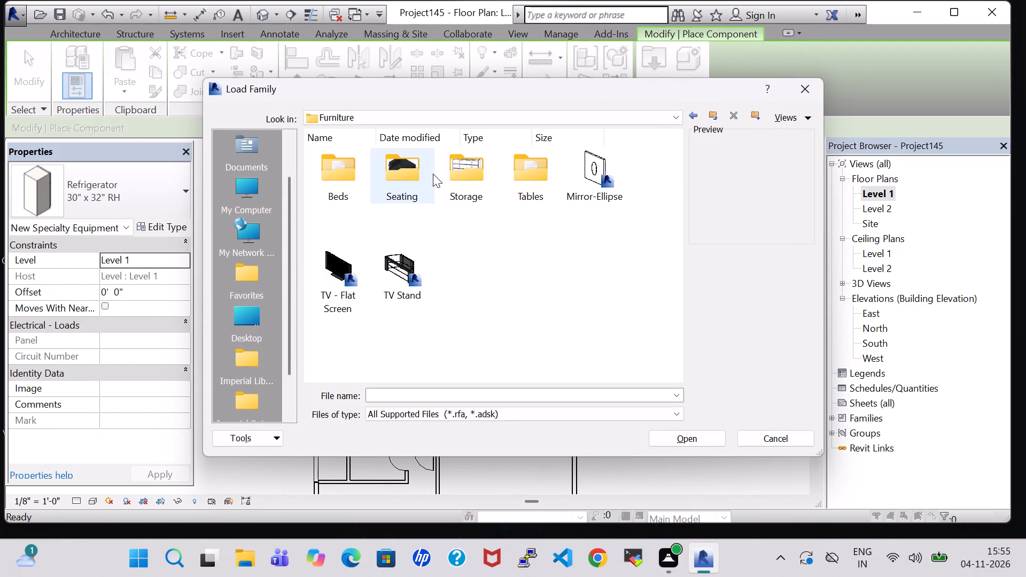
double_click(415, 178)
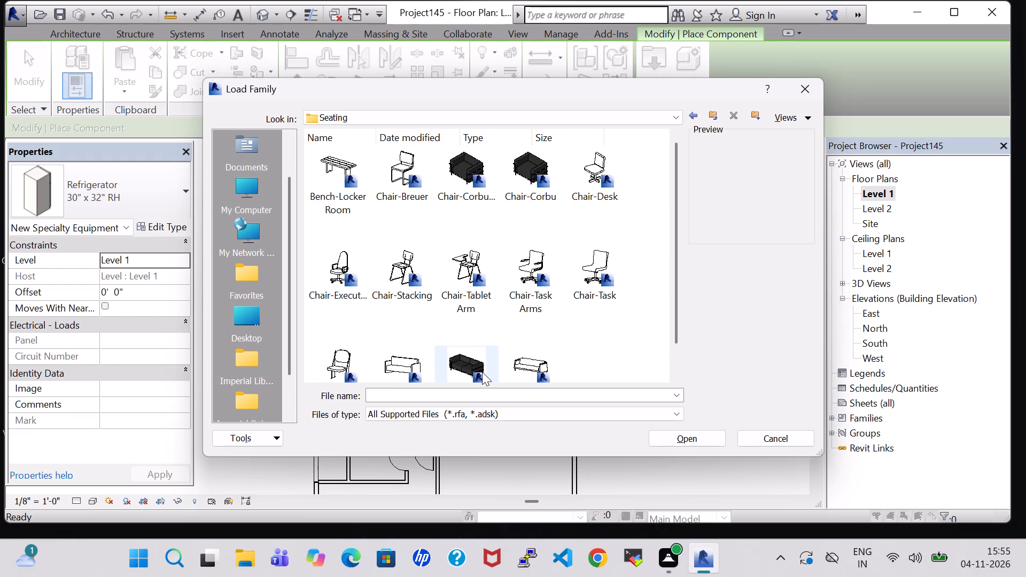
click(473, 357)
click(684, 435)
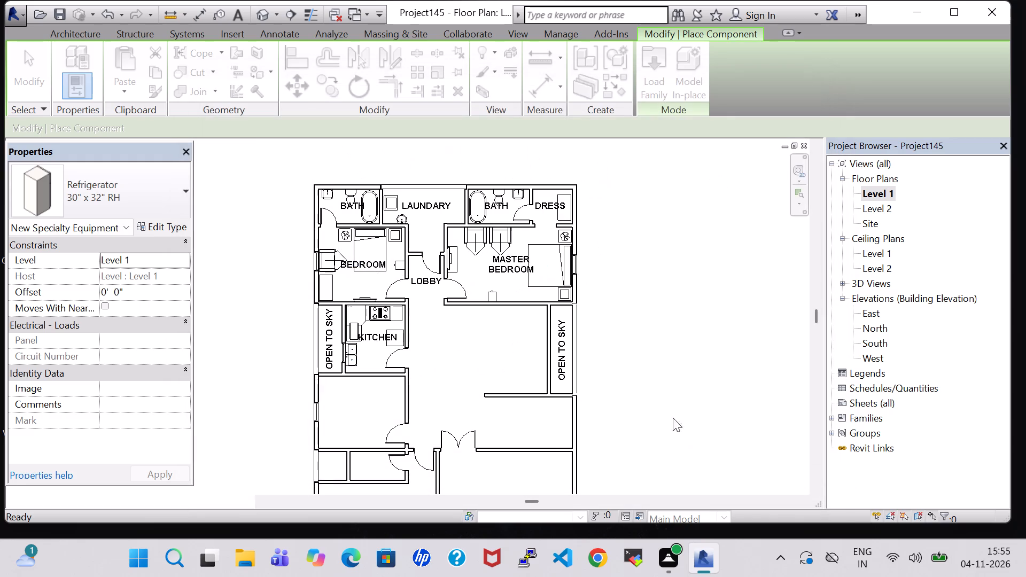
Place one Sofa-Corbu along the wall south of the master bedroom, with its back to that wall.
scroll(496, 326, up, 6)
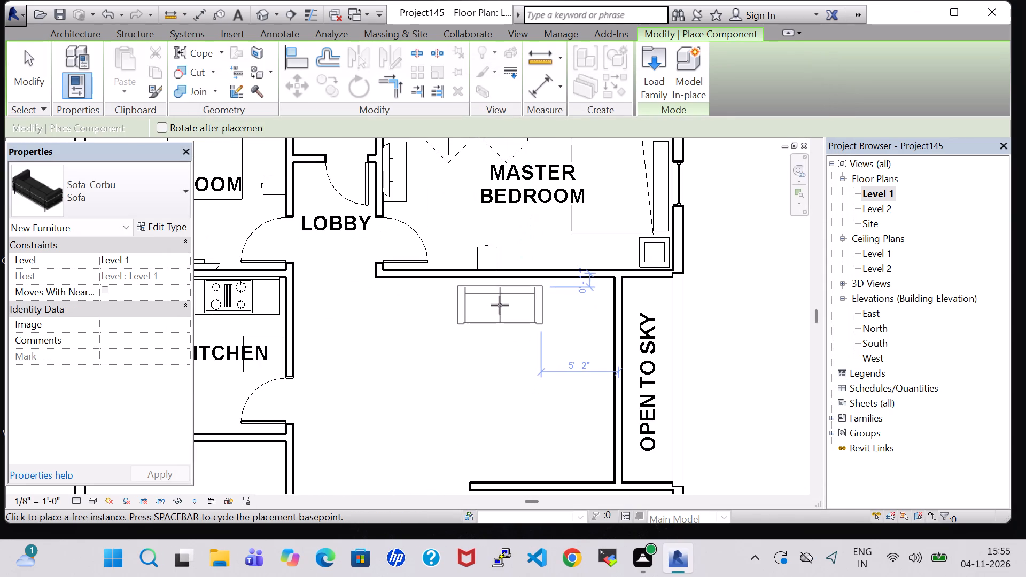
click(501, 303)
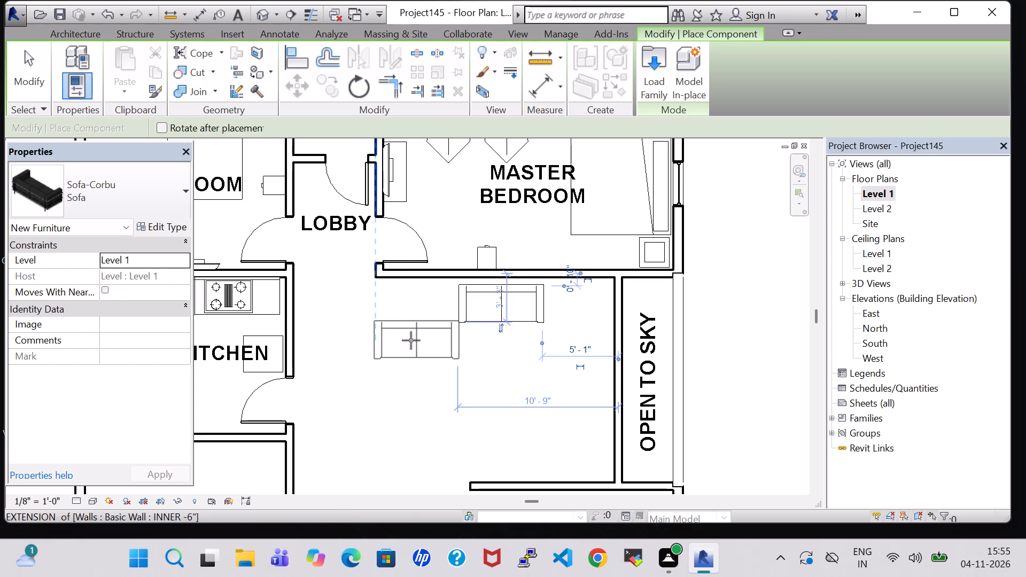
key(Escape)
key(Escape)
Create similar Chair-Corbu chairs from the master bedroom chair and place one on each side of the sofa, aligned with it.
scroll(415, 342, down, 2)
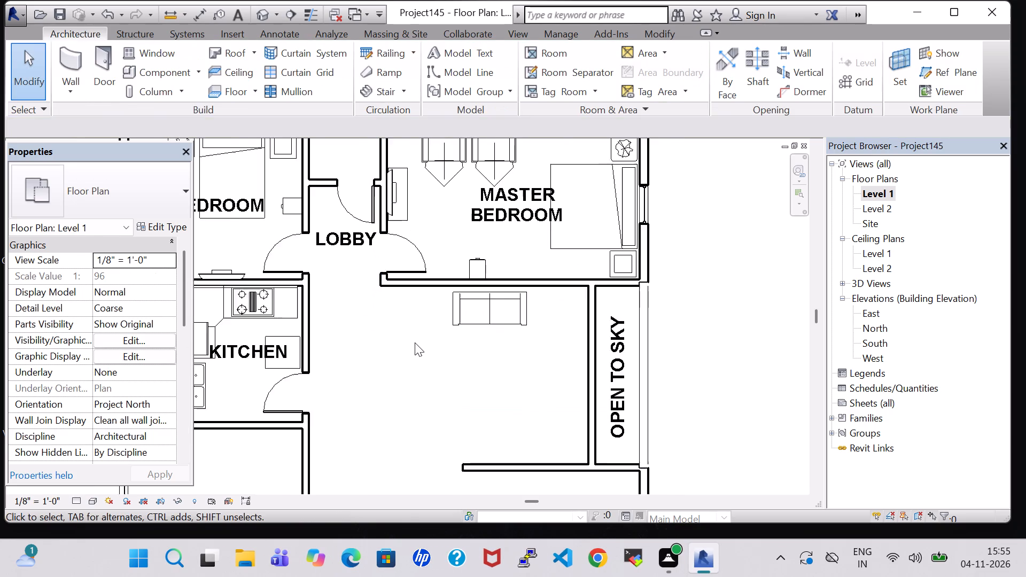
scroll(415, 342, down, 4)
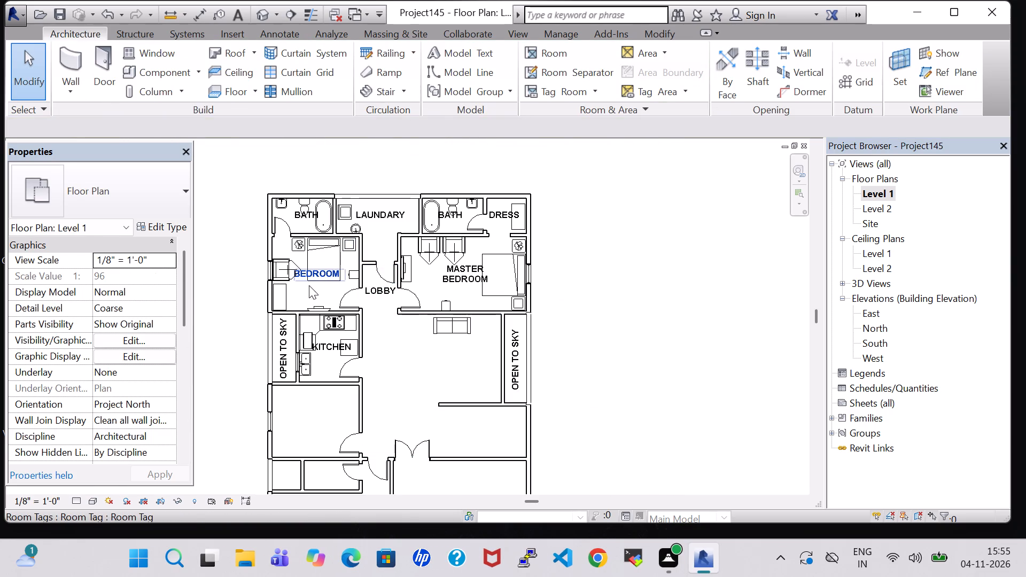
click(418, 242)
click(425, 276)
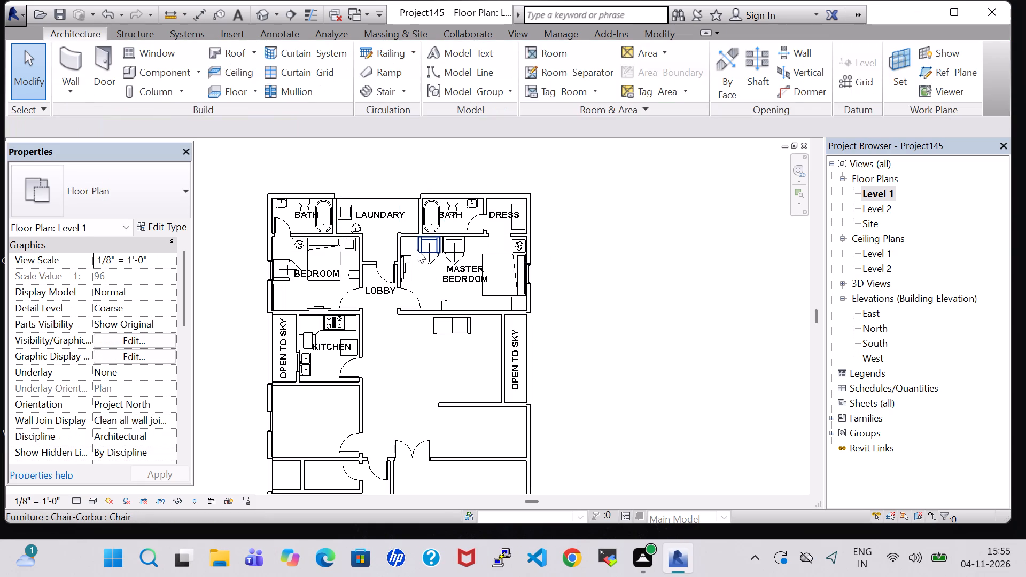
click(417, 249)
right_click(417, 249)
click(481, 286)
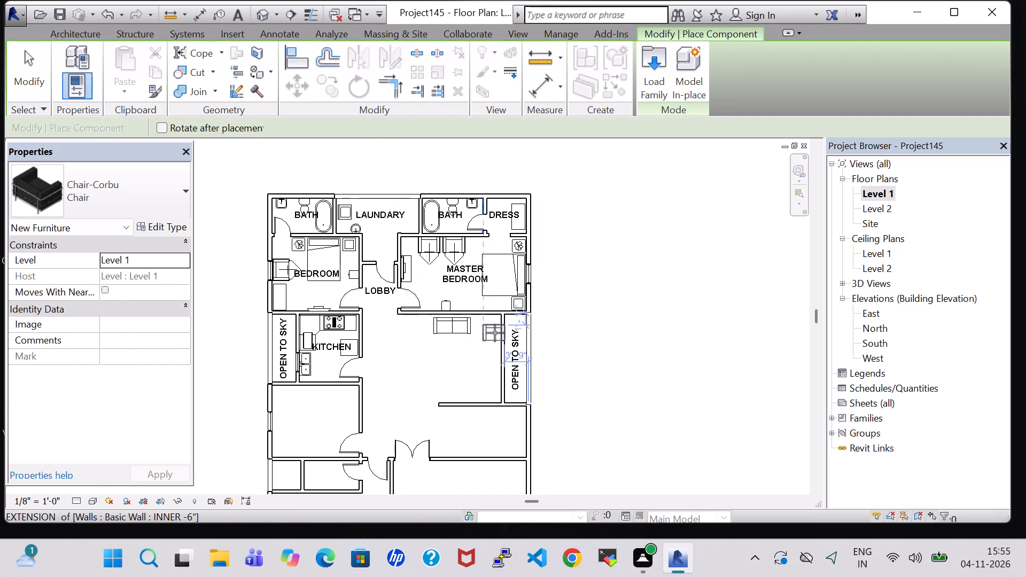
scroll(495, 333, up, 7)
click(470, 316)
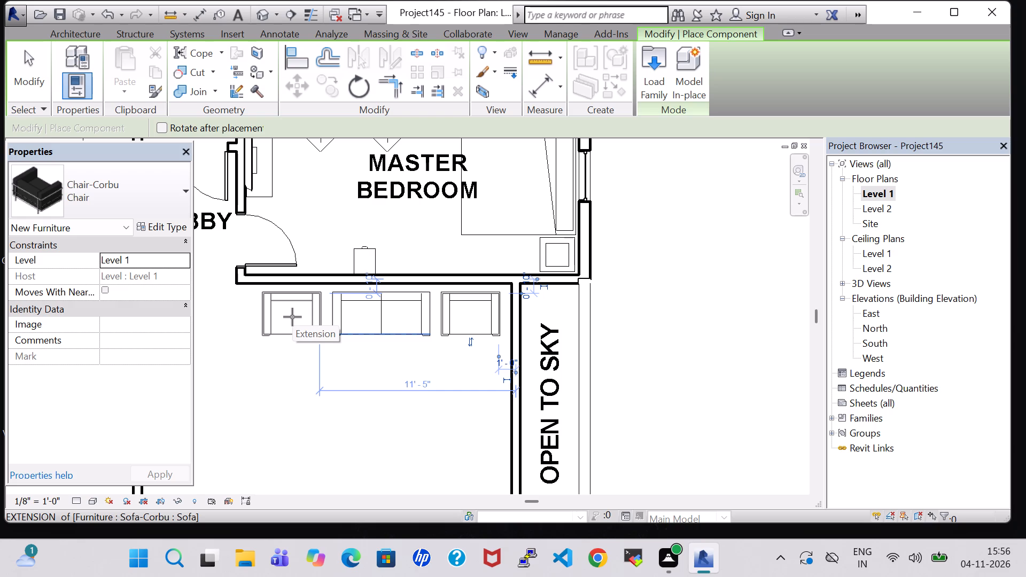
click(294, 317)
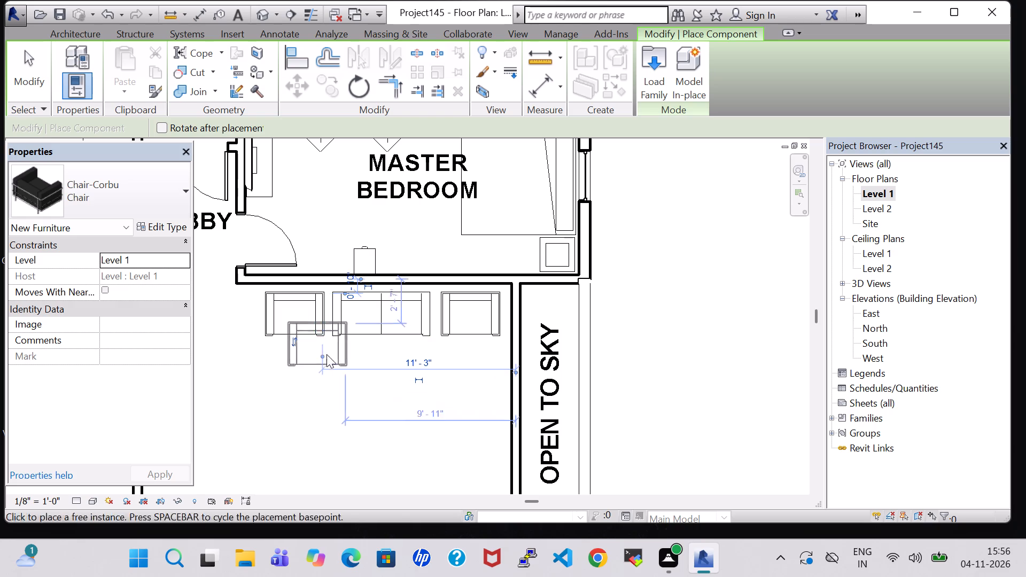
Place two more Chair-Corbu chairs rotated to face west, one above the other along the wall beside the eastern OPEN TO SKY.
key(space)
key(space)
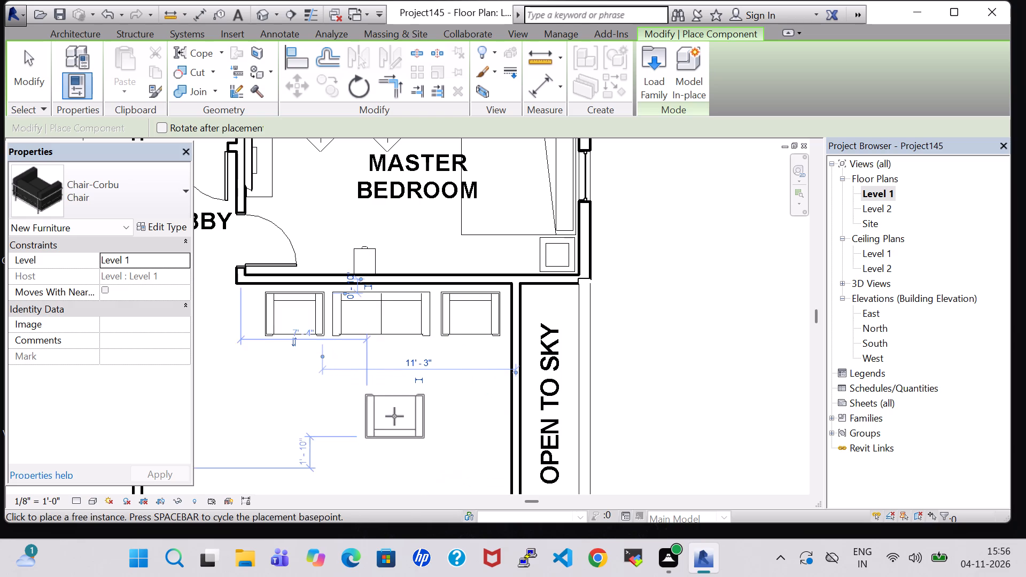
key(space)
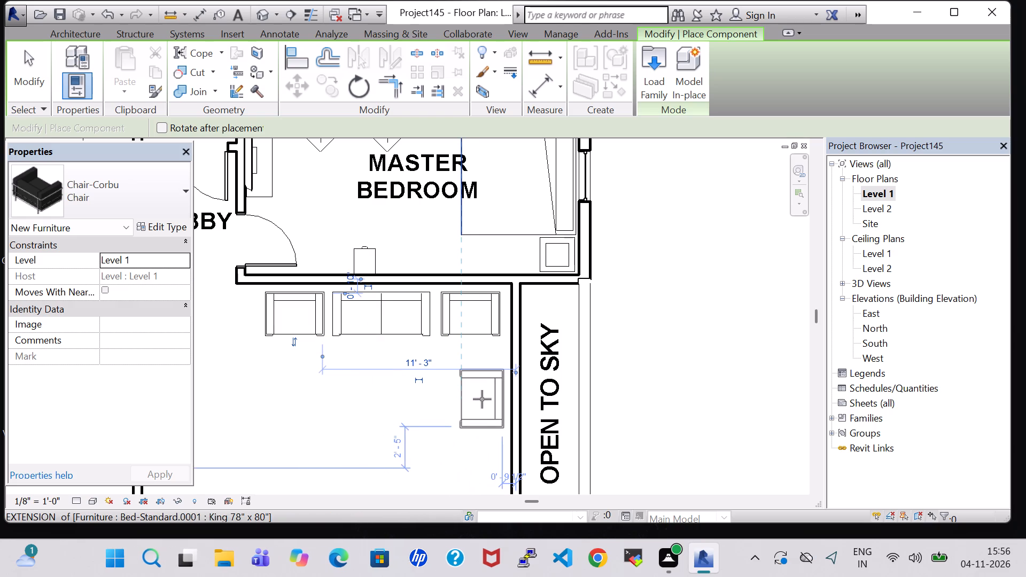
click(482, 399)
middle_drag(478, 443, 488, 323)
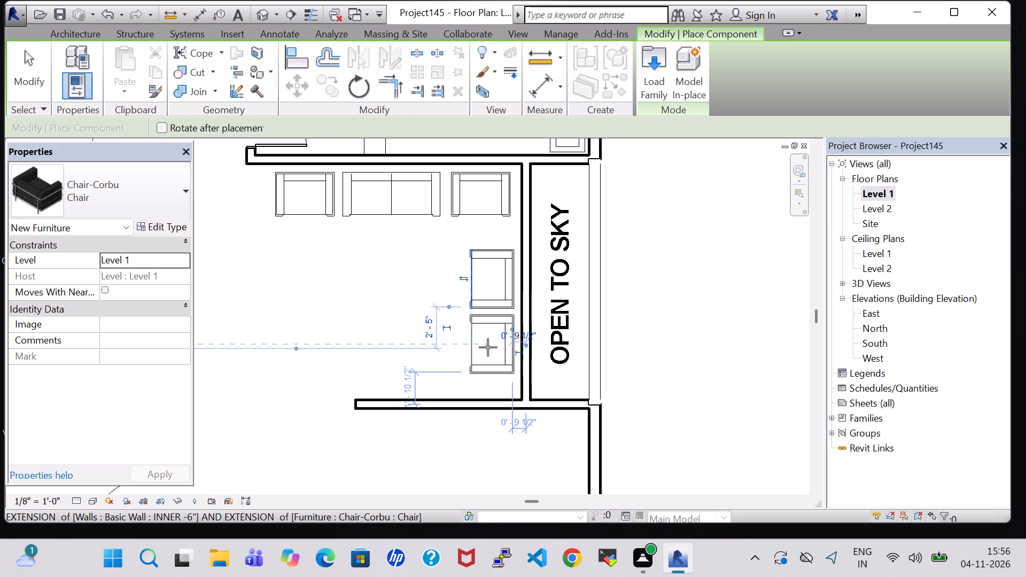
click(488, 347)
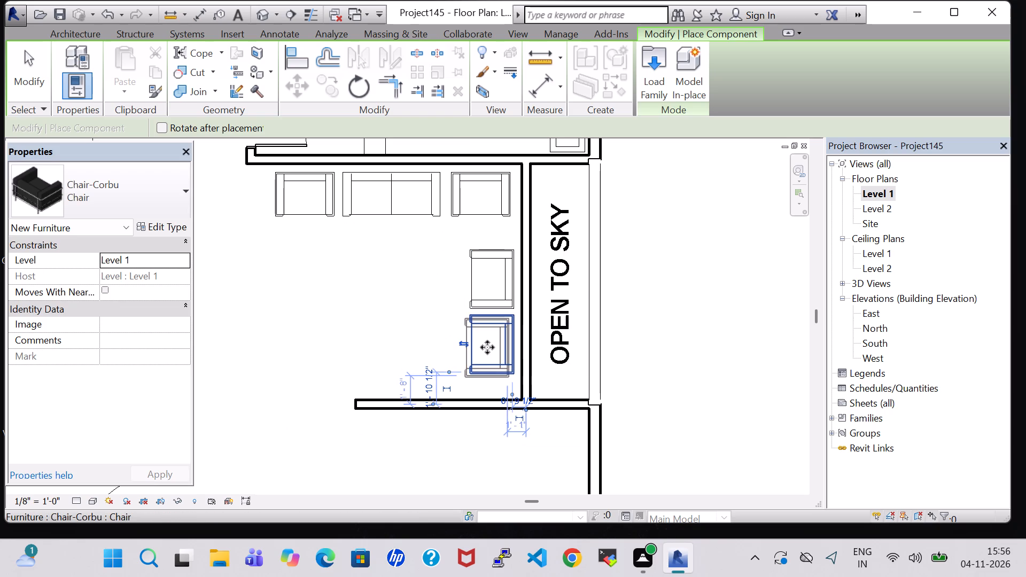
key(Escape)
key(Escape)
Nudge the two west-facing chairs north along the east wall, leaving only a small gap between them.
click(489, 269)
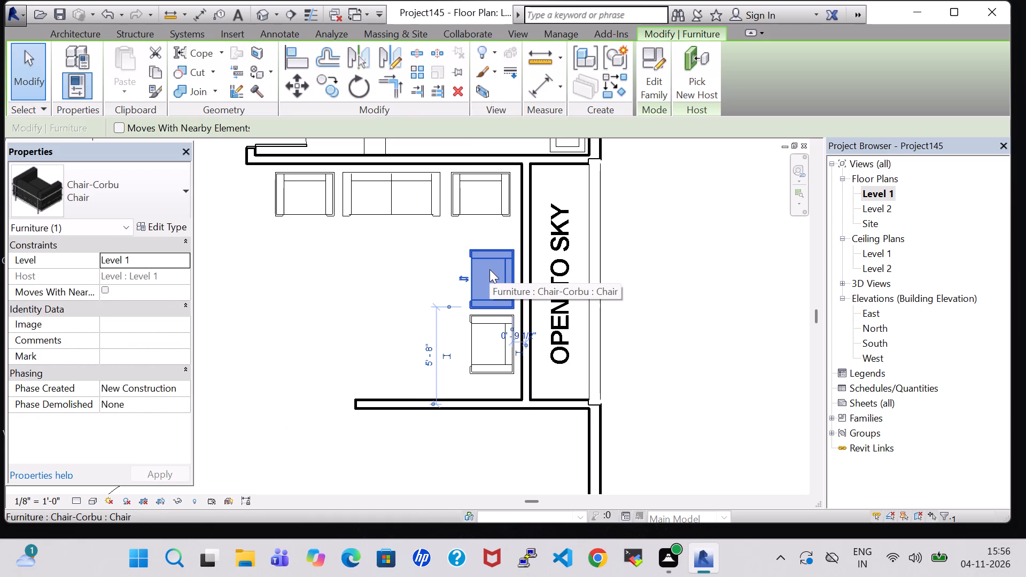
key(Up)
key(Up)
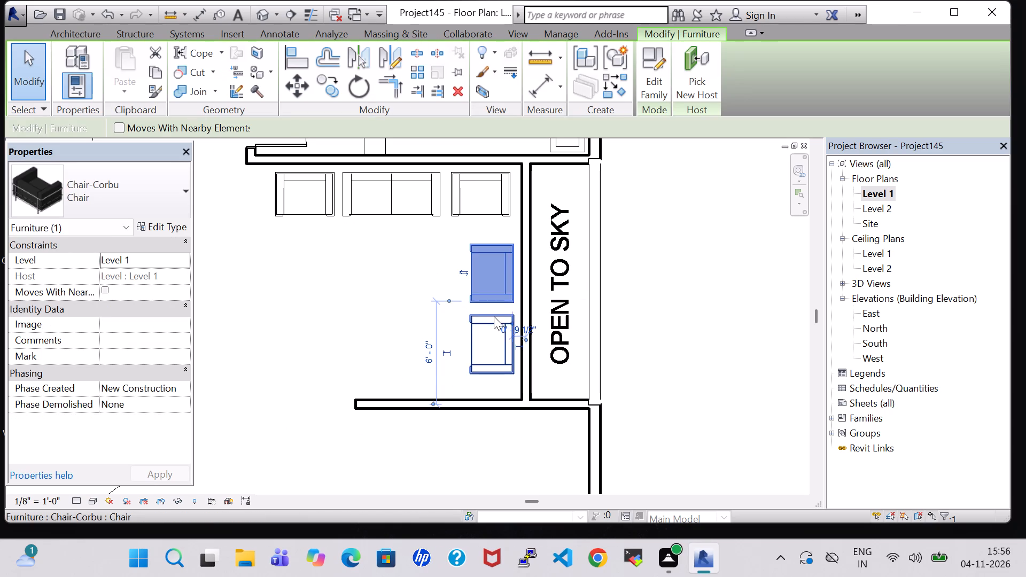
click(494, 316)
key(Up)
key(Up)
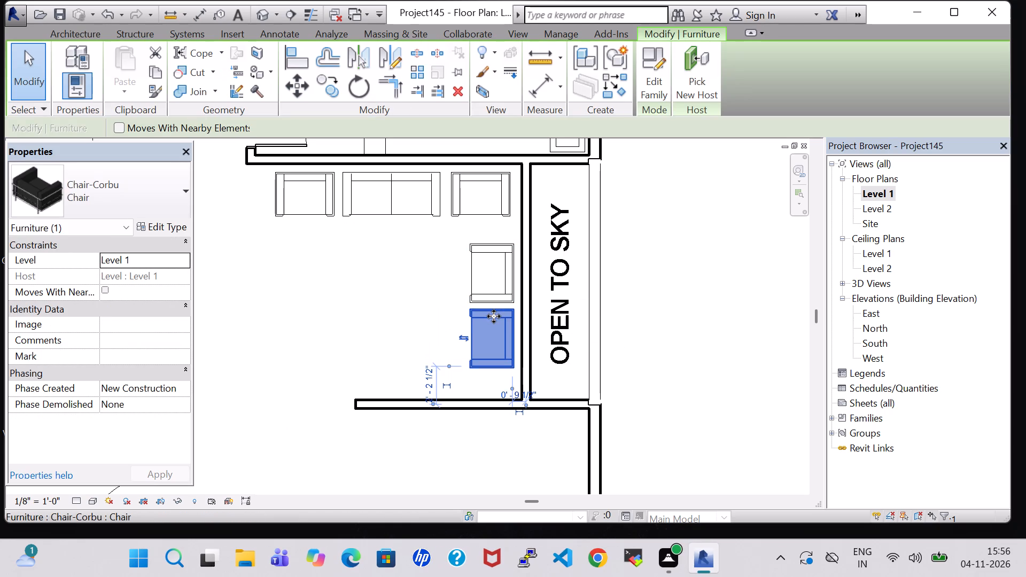
click(494, 295)
key(Down)
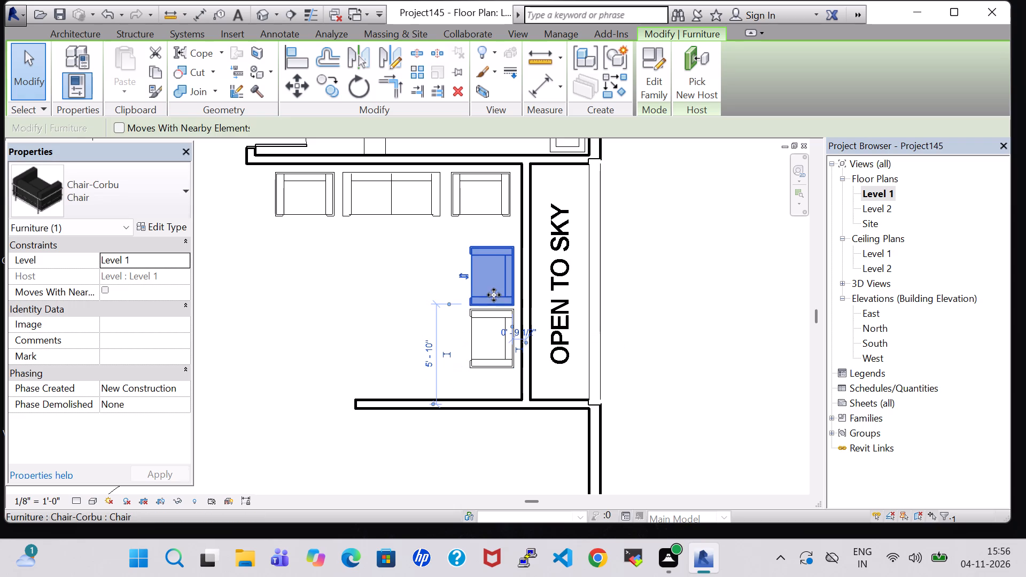
click(495, 316)
key(Up)
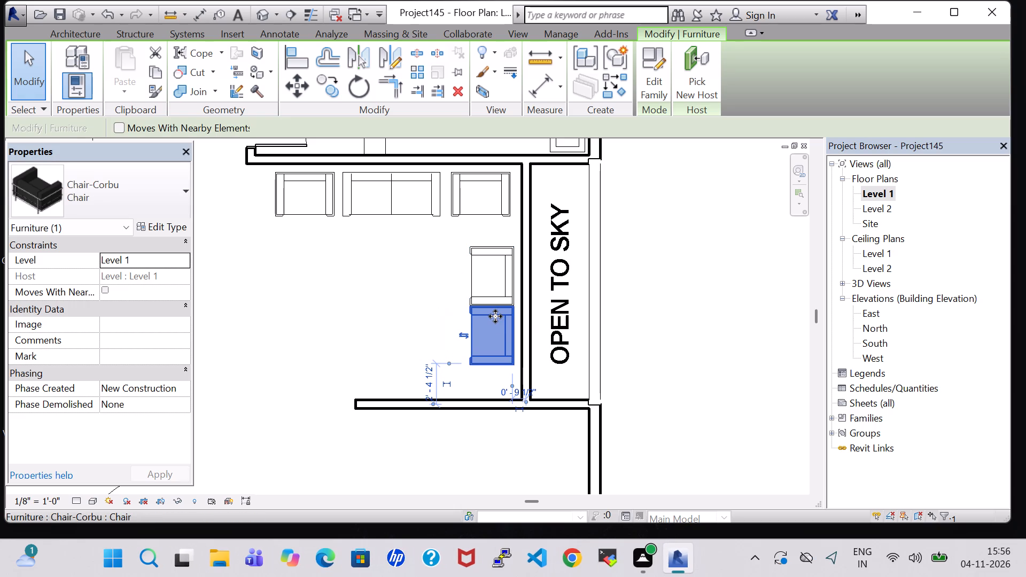
key(Down)
click(414, 262)
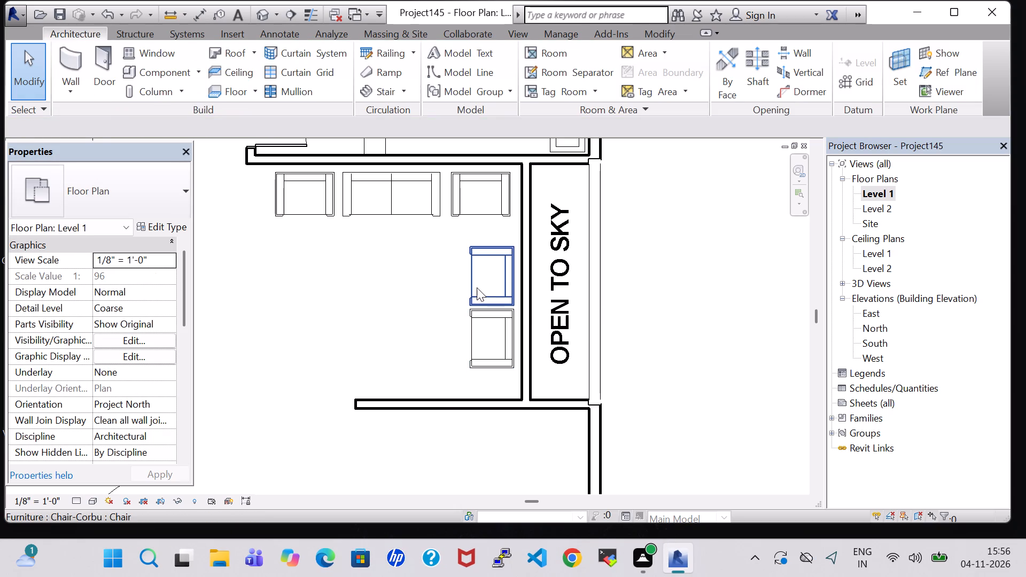
Nudge the chairs flanking the sofa west, the eastern one slightly and the western one farther.
click(460, 205)
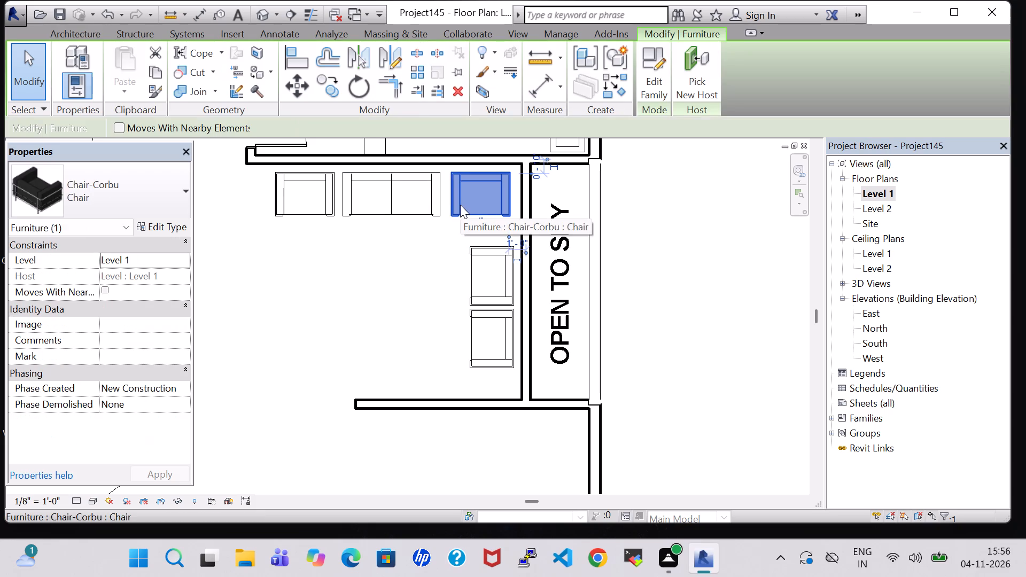
key(Left)
key(Left)
click(321, 174)
key(Left)
key(Left)
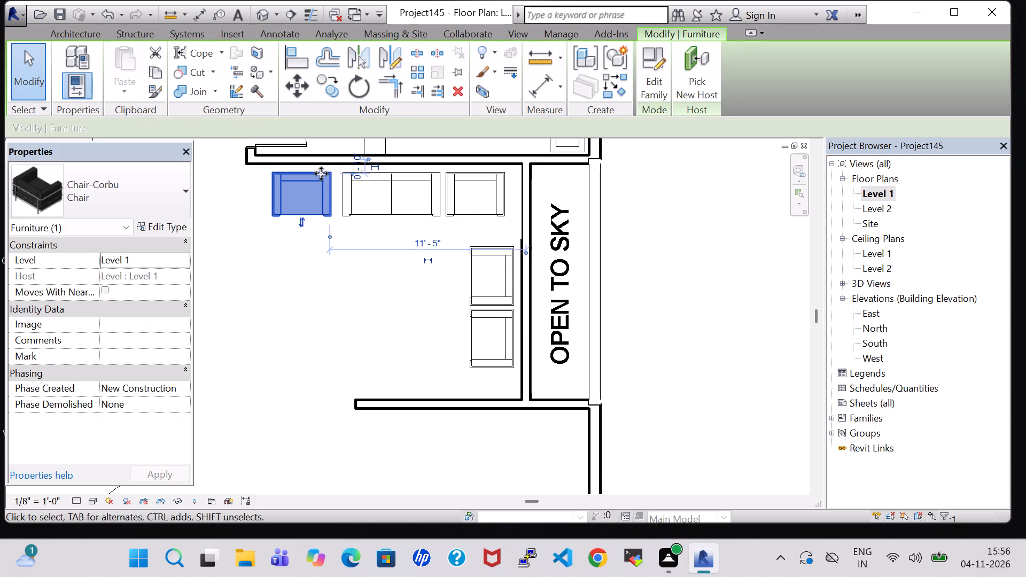
key(Left)
key(Left)
key(Left)
key(Left)
Nudge the Sofa-Corbu west, close to the chair on its western side.
click(356, 199)
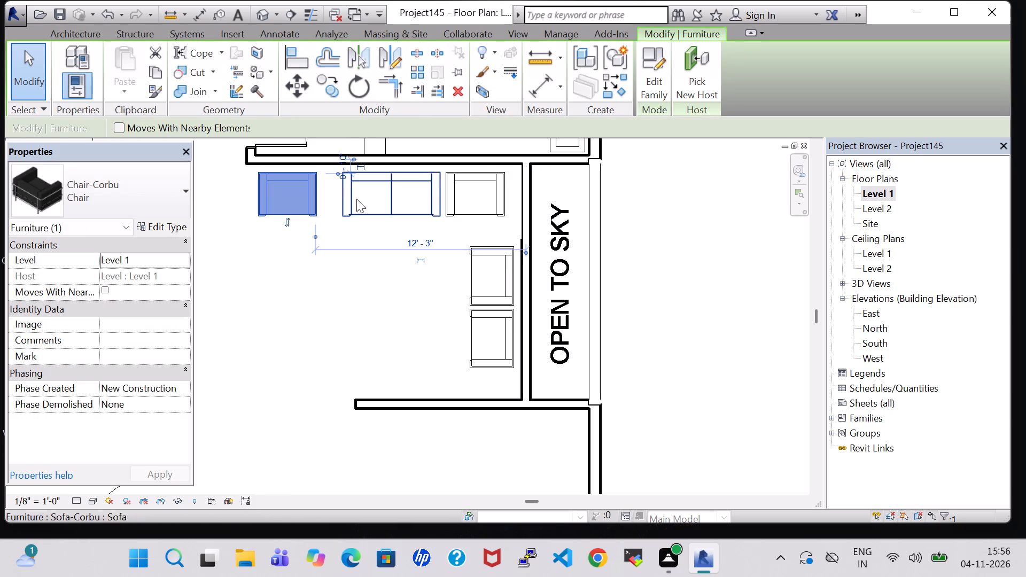
key(Left)
key(Left)
key(Left)
key(Left)
key(Left)
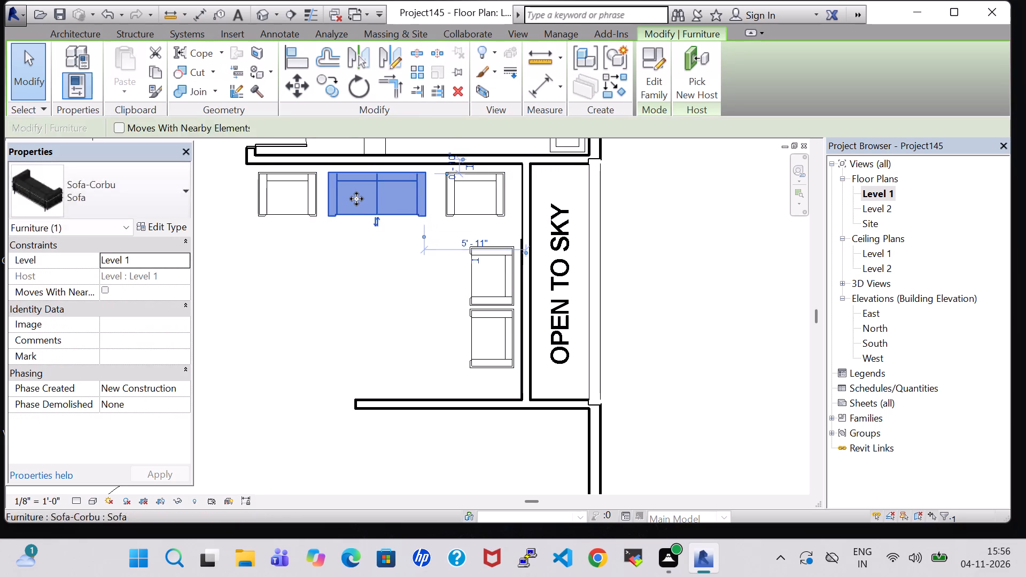
key(Left)
key(Left)
Nudge the eastern flanking chair west and the western one slightly east so both sit close beside the sofa.
click(455, 197)
key(Left)
key(Left)
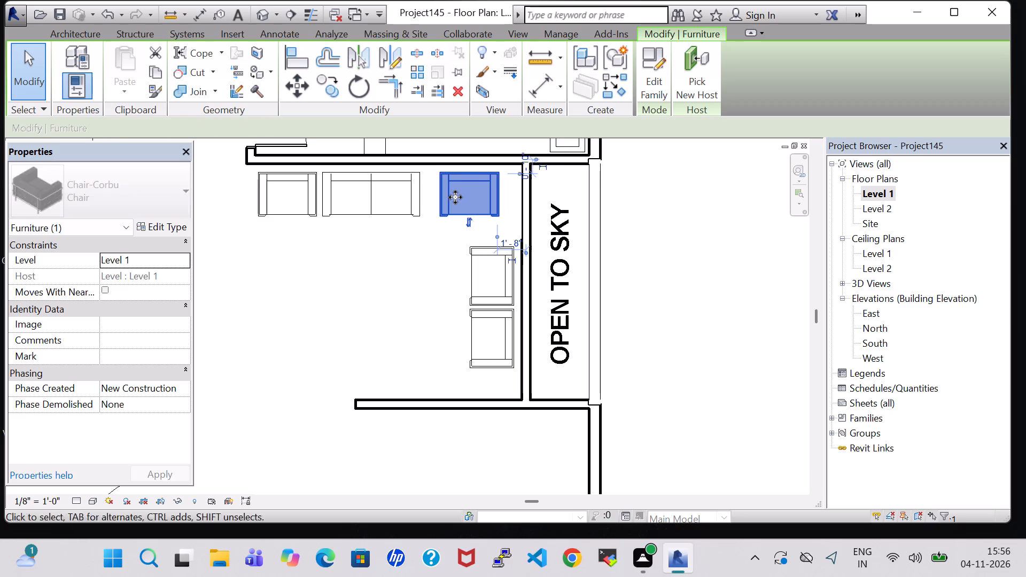
key(Left)
key(Left)
key(Left)
key(Left)
key(Left)
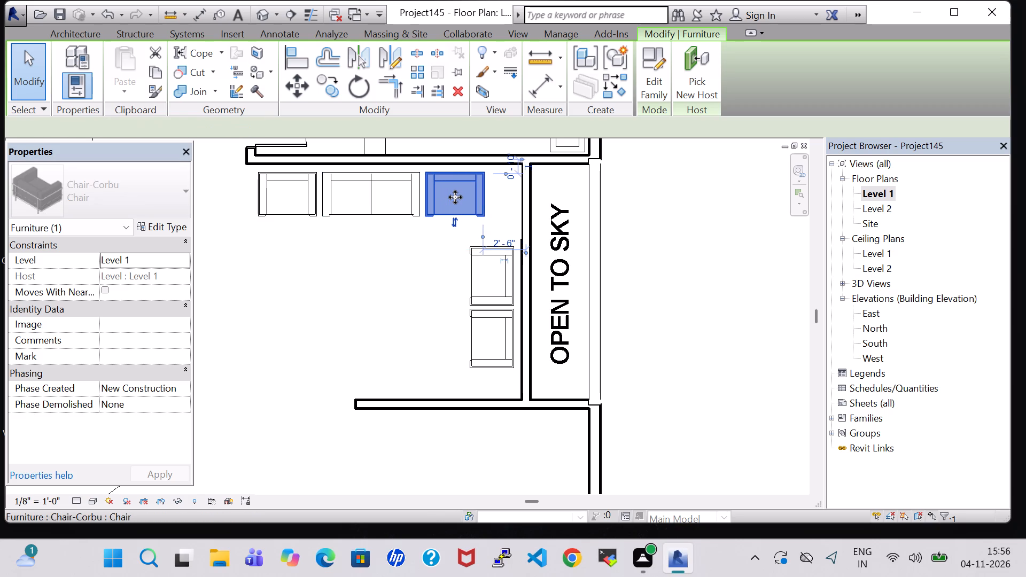
key(Left)
click(354, 235)
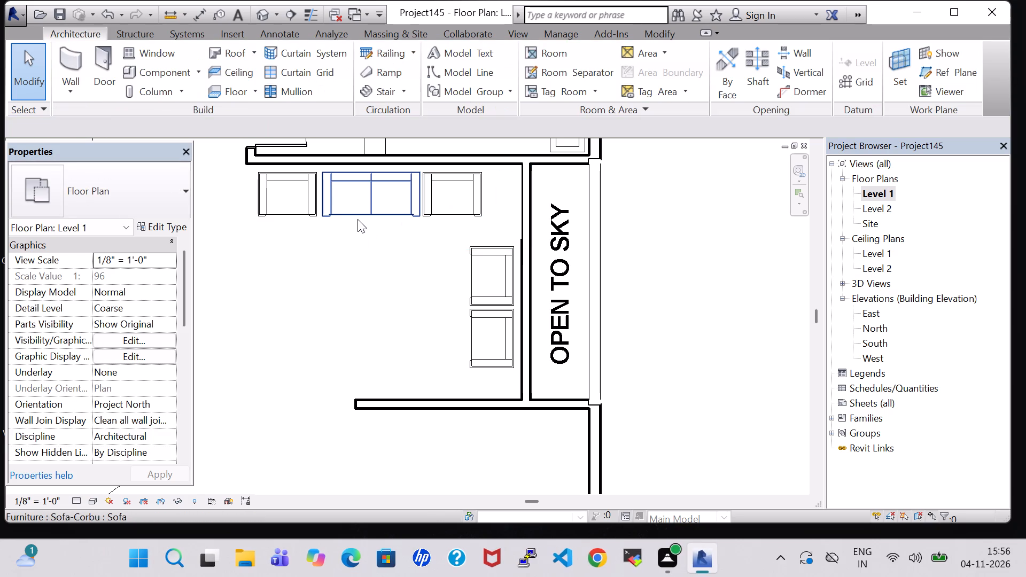
click(316, 190)
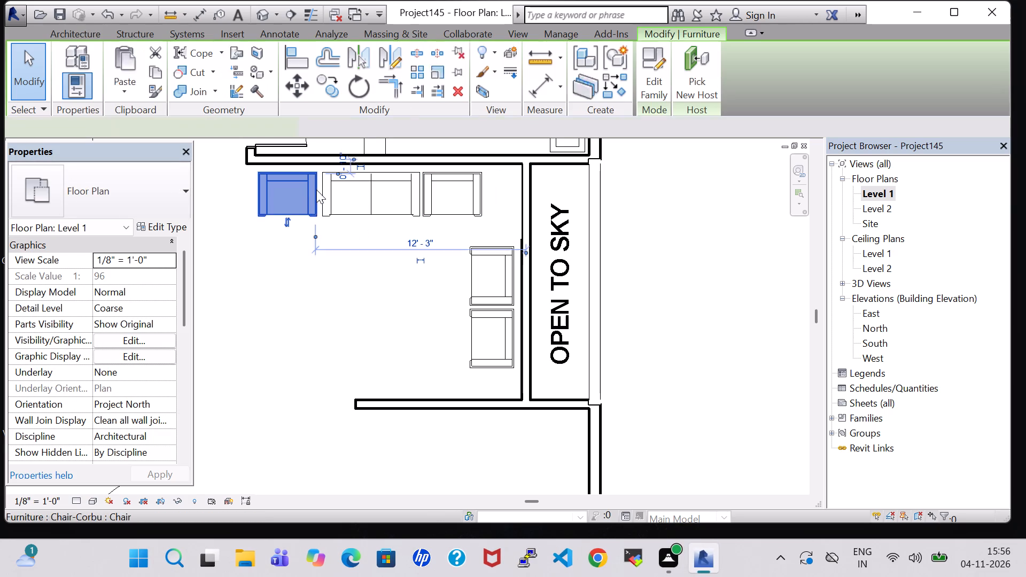
key(Right)
click(367, 293)
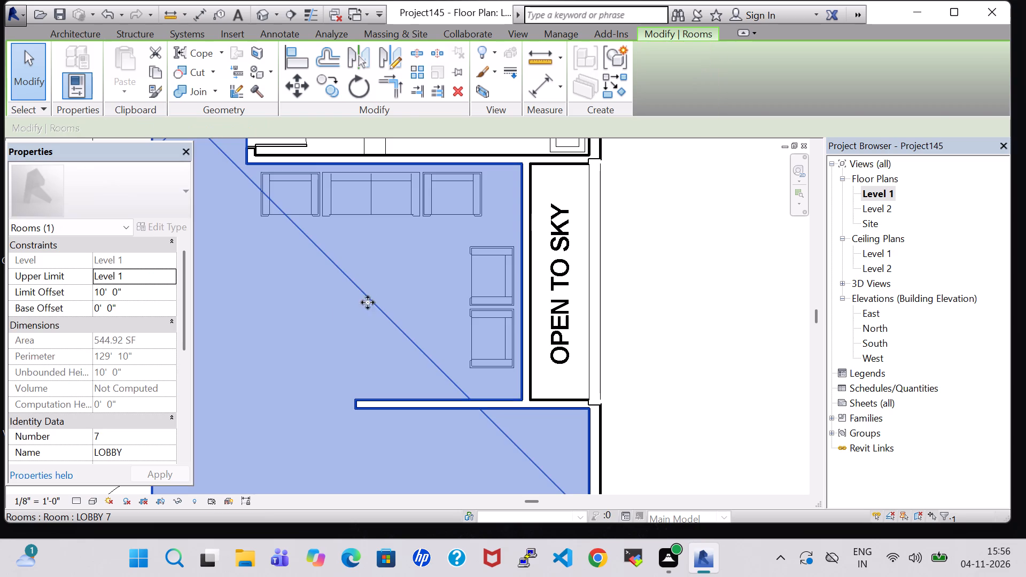
click(296, 309)
Load the Table-Dining Oval family and place a 36" x 72" table in the seating area, south of the sofa and west of the two chairs.
click(159, 73)
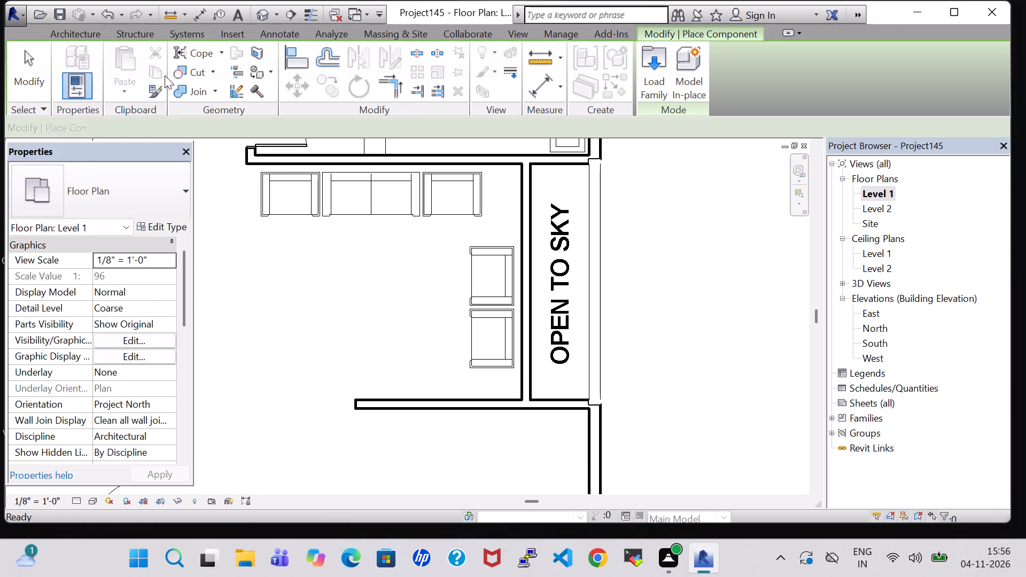
click(648, 72)
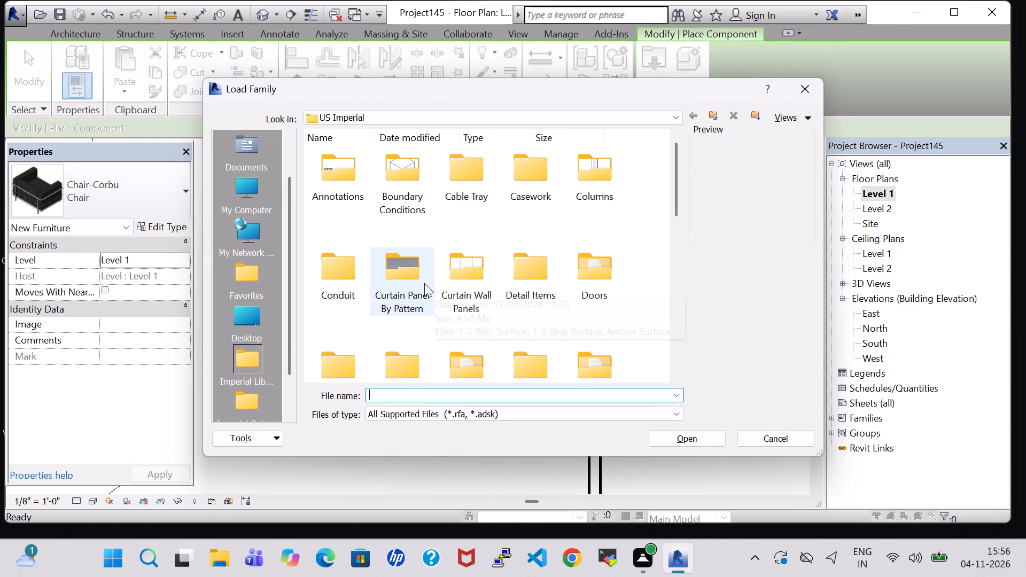
double_click(578, 354)
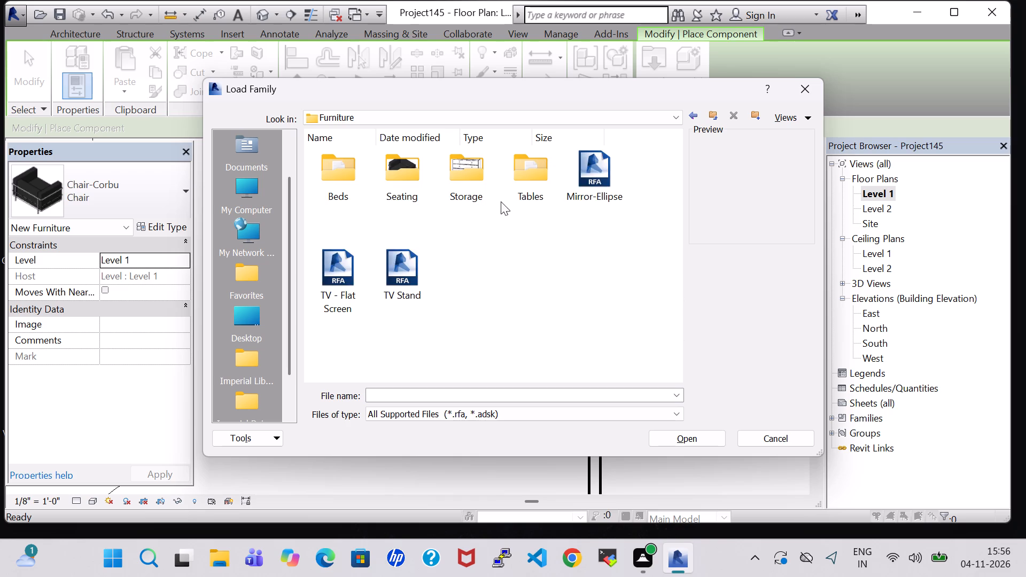
double_click(530, 186)
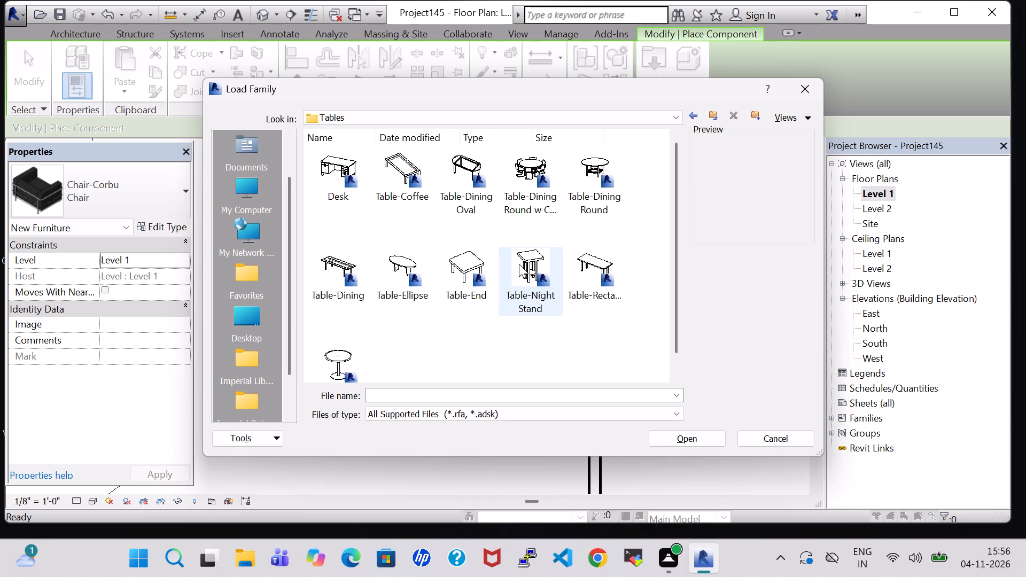
click(445, 171)
click(676, 438)
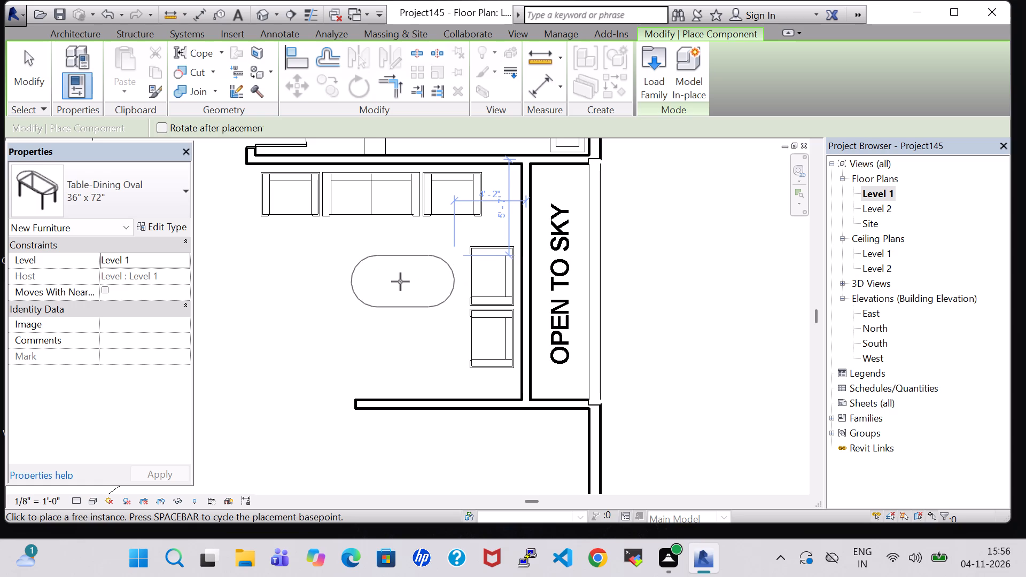
click(400, 282)
key(Escape)
key(Escape)
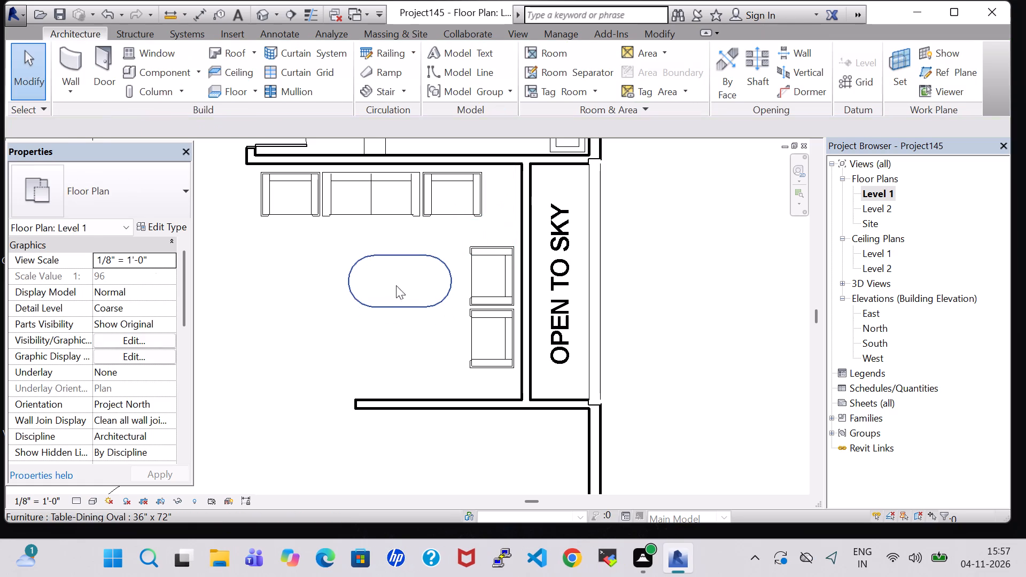
Create a similar RPC Tropical Agave plant from the one in the bedroom and place it at the oval table's south edge.
scroll(330, 228, down, 5)
middle_drag(332, 228, 397, 249)
middle_drag(321, 232, 380, 291)
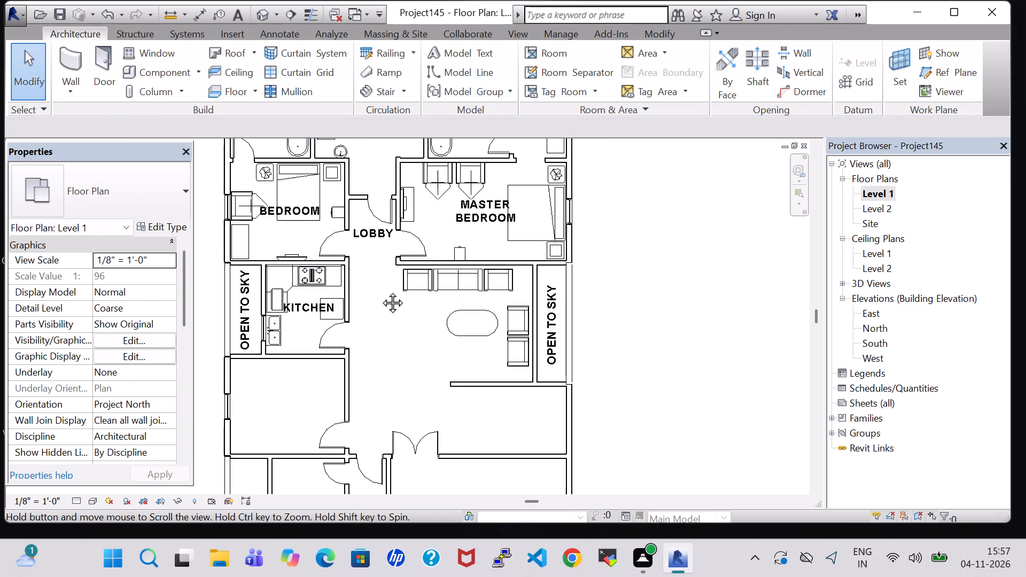
middle_drag(380, 291, 386, 294)
click(287, 185)
right_click(287, 185)
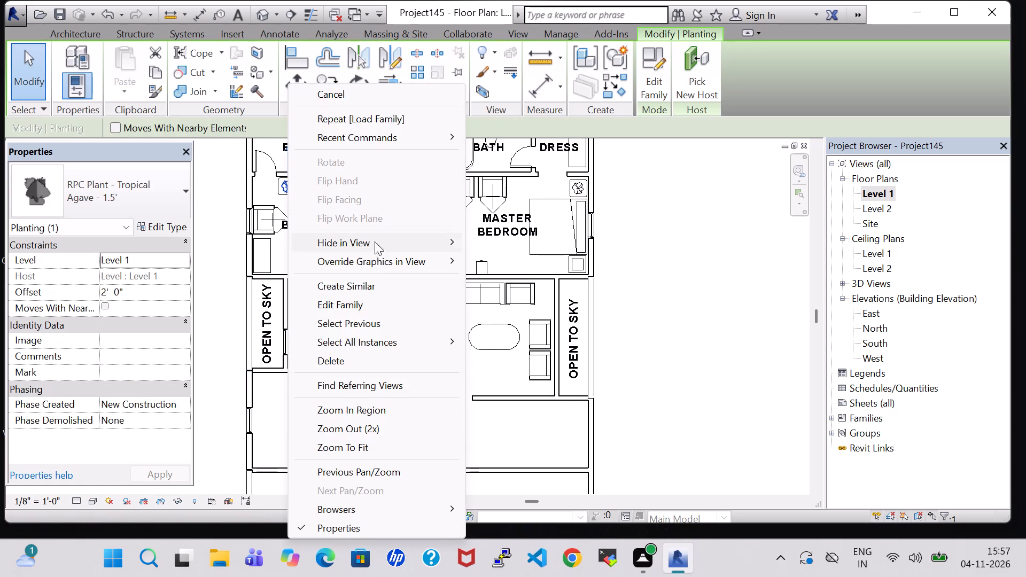
click(378, 278)
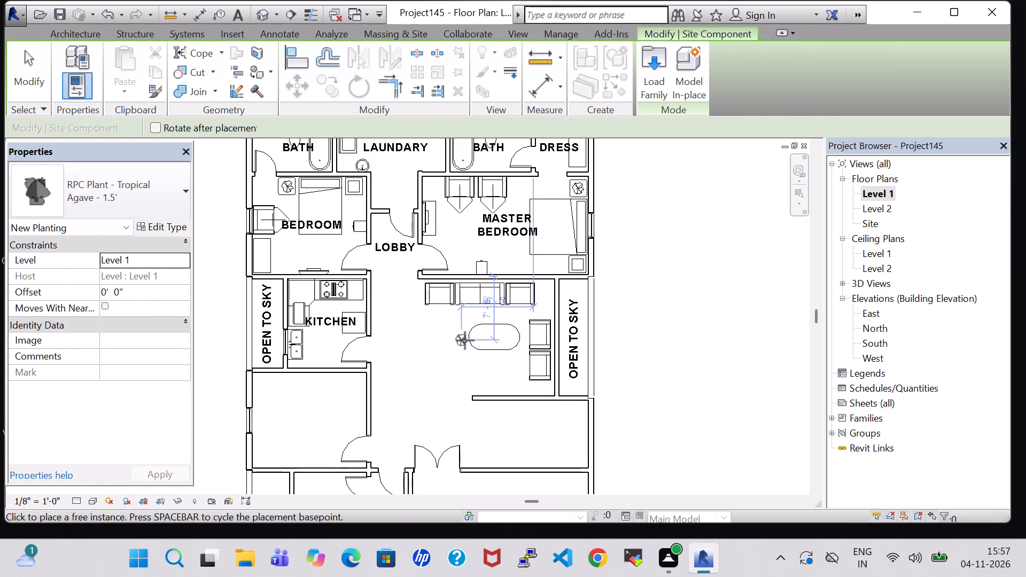
click(498, 352)
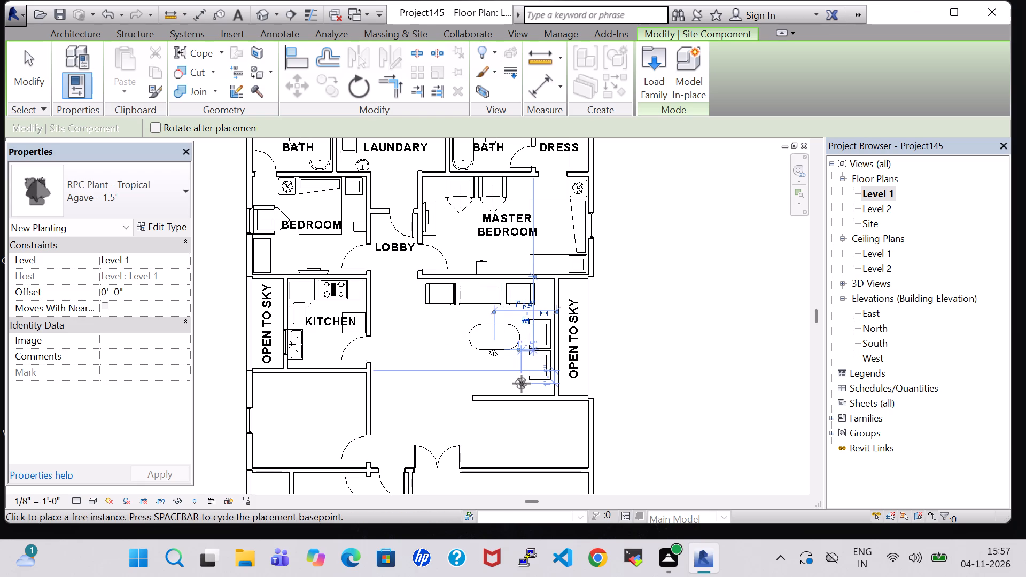
key(Escape)
key(Escape)
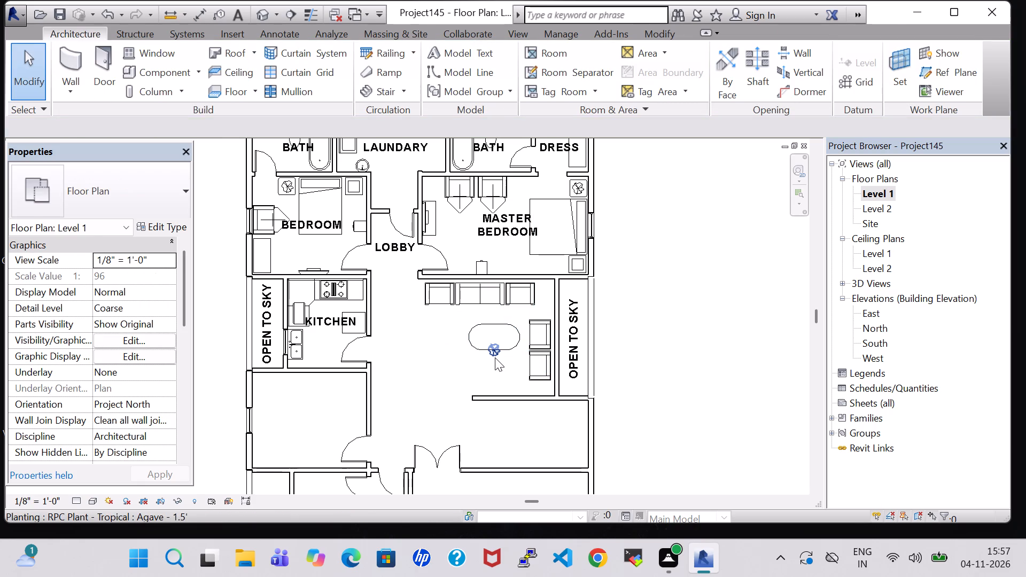
Set the new plant's offset from Level 1 to 2' 5".
click(495, 357)
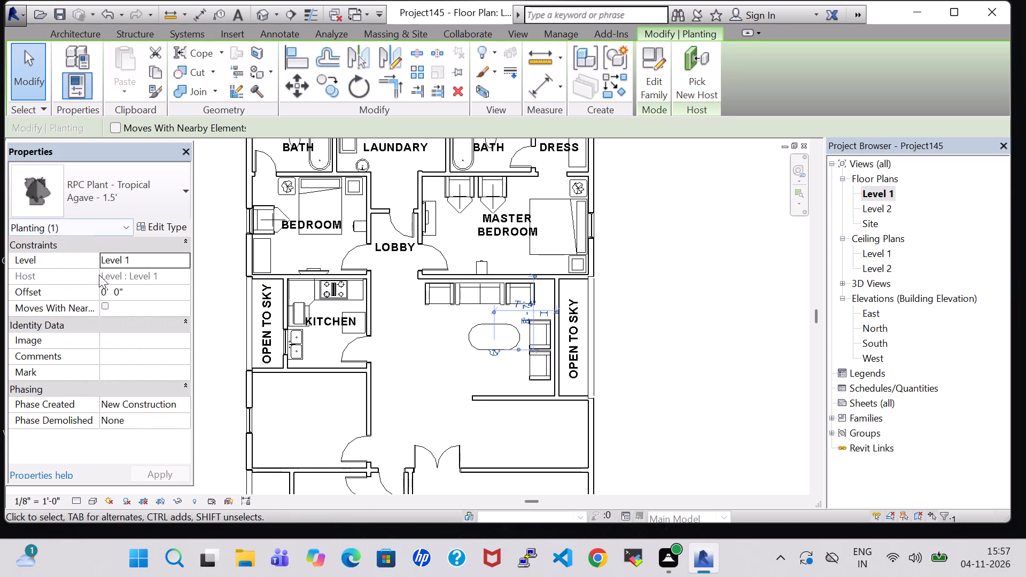
double_click(106, 294)
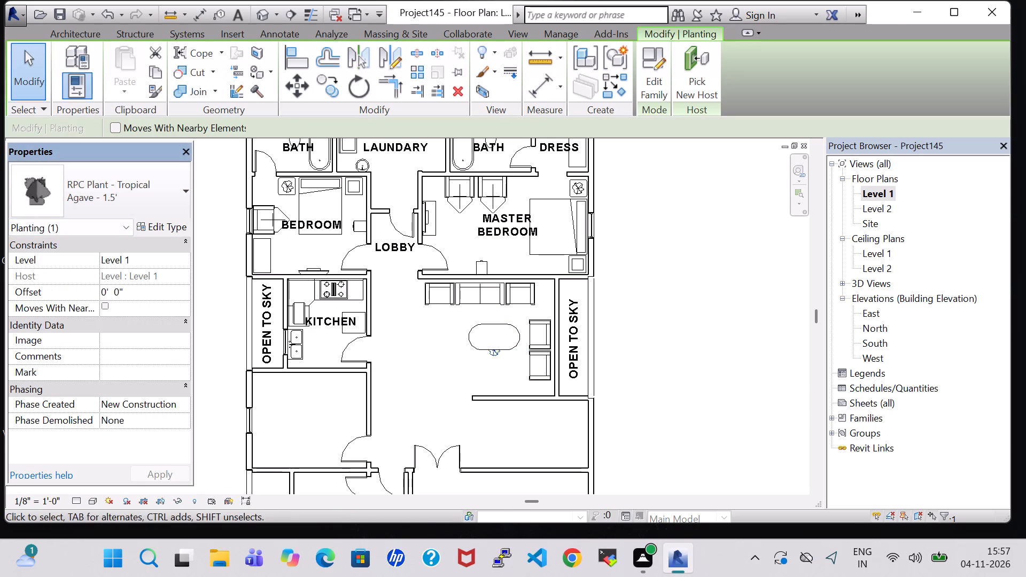
key(BackSpace)
key(2)
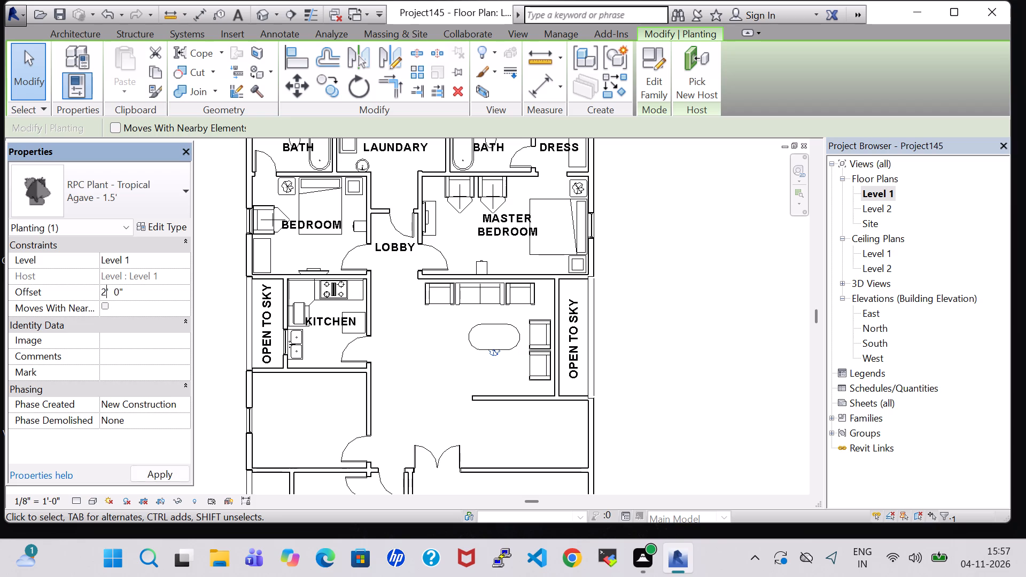
click(117, 293)
key(BackSpace)
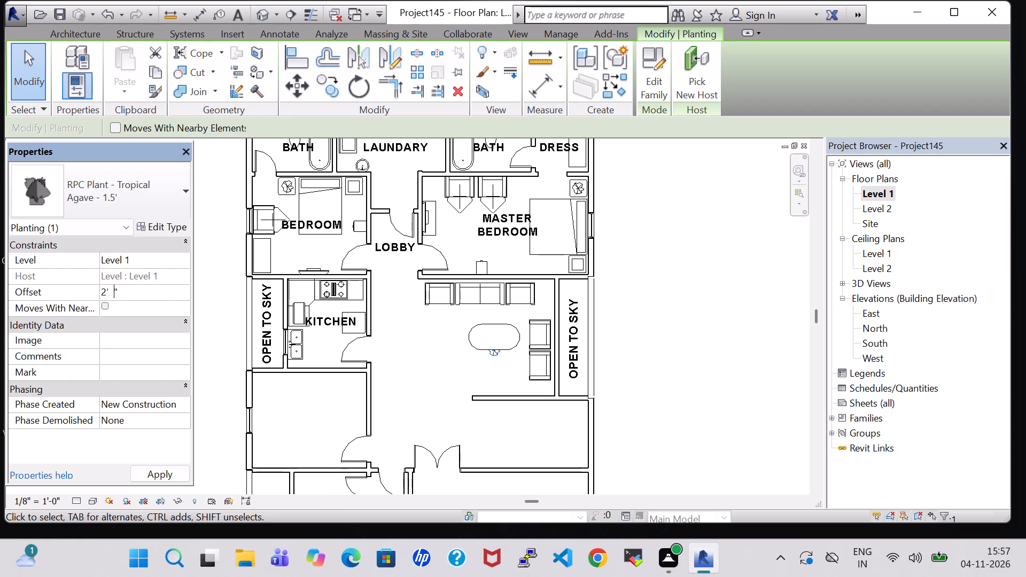
key(5)
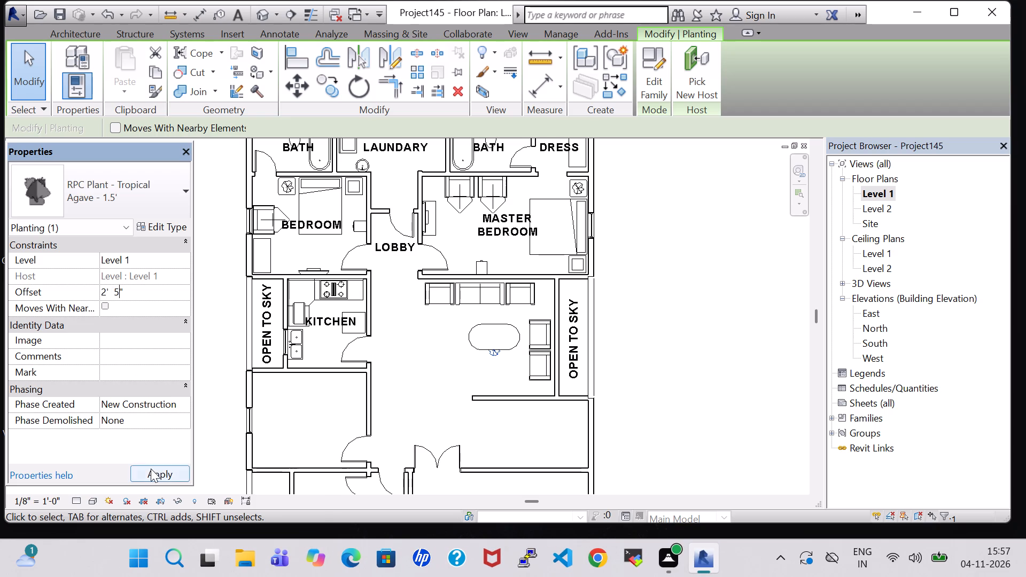
click(151, 469)
Nudge the plant north onto the middle of the oval table.
key(Up)
key(Up)
key(Up)
key(Up)
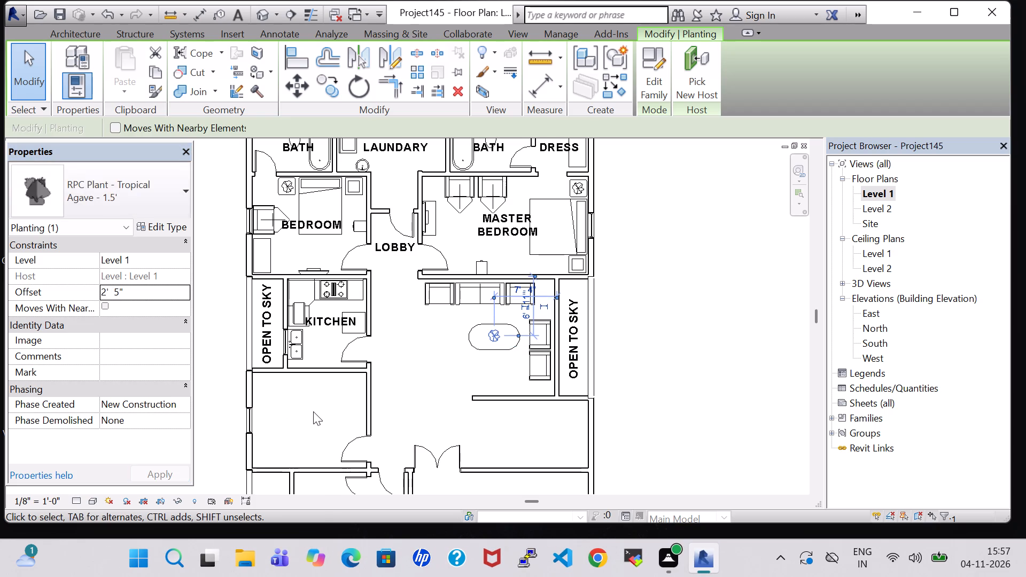
key(Down)
key(Up)
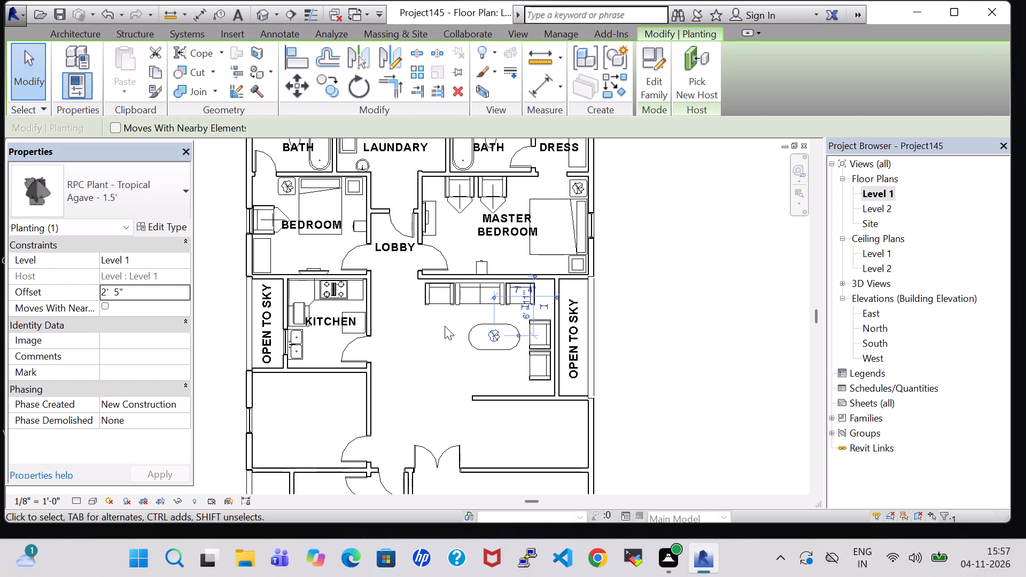
click(445, 326)
Load the Table-Round family and place a 36" Diameter table in the open area west of the oval table.
scroll(453, 332, up, 6)
middle_drag(449, 331, 398, 327)
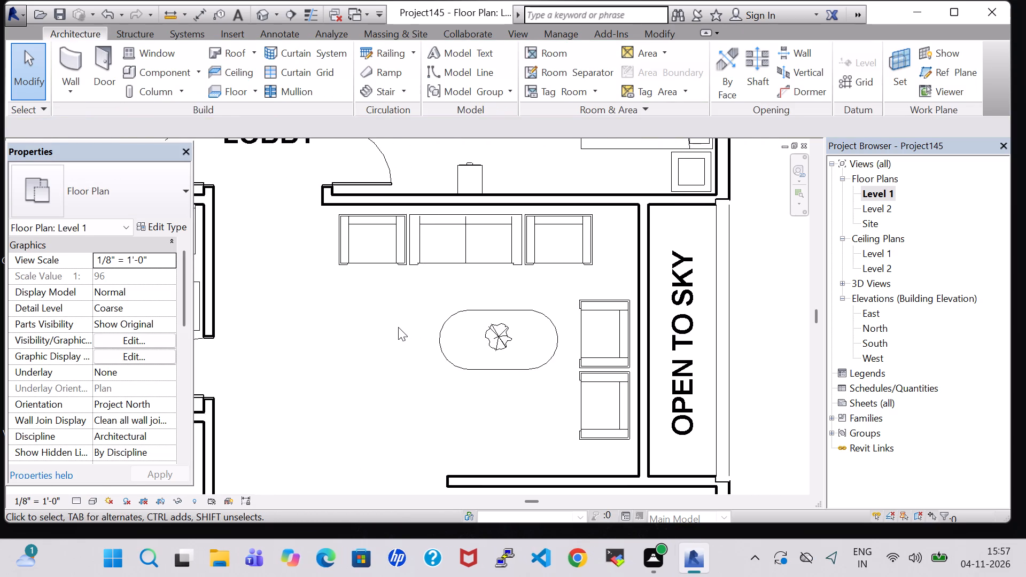
scroll(398, 327, down, 4)
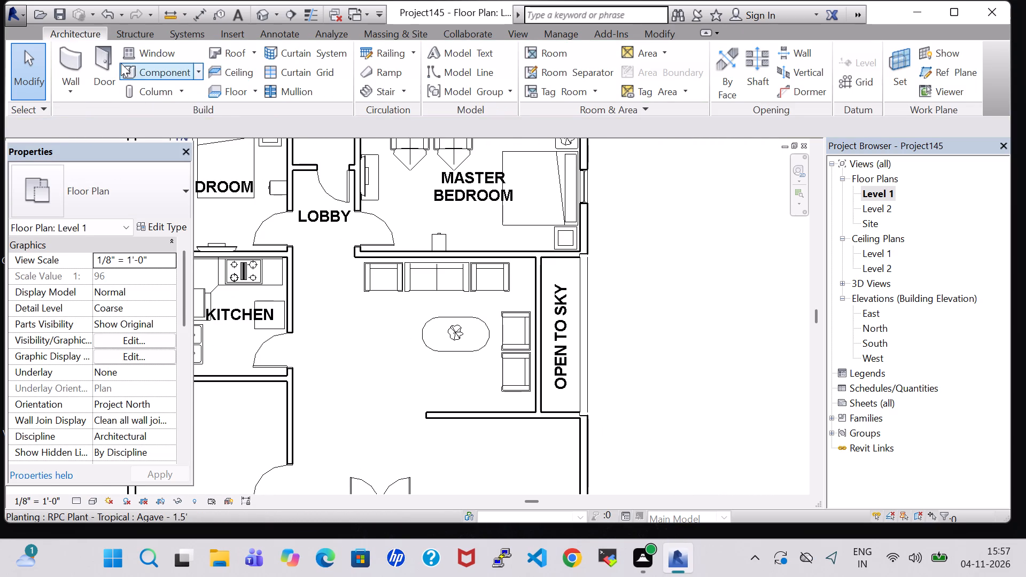
click(143, 78)
click(656, 71)
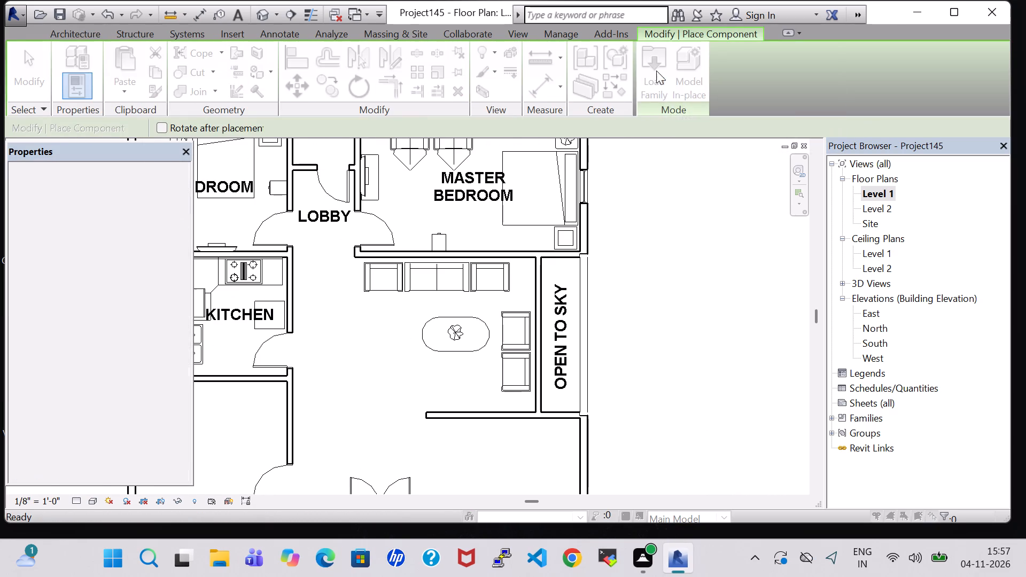
double_click(589, 375)
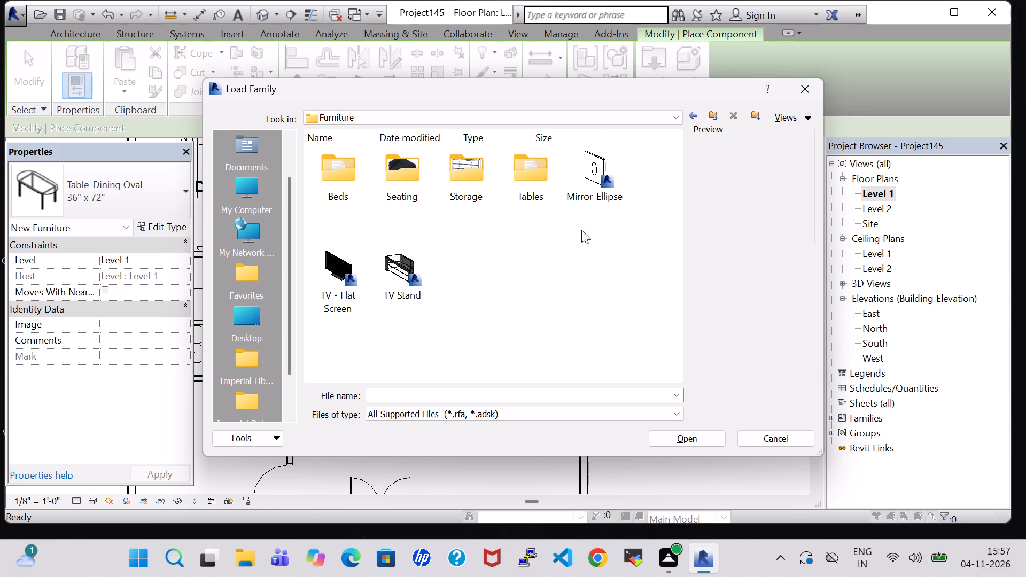
double_click(524, 184)
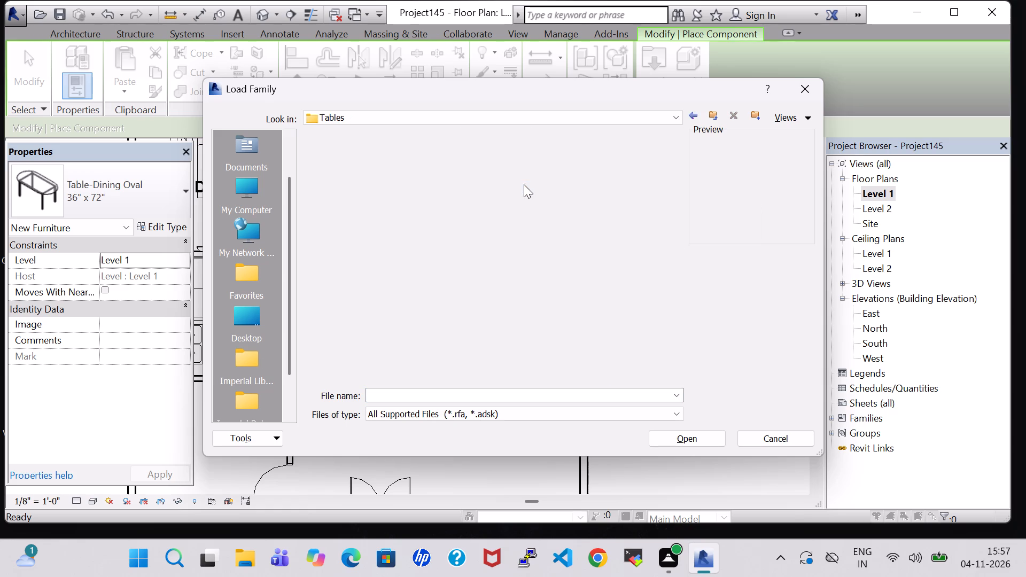
click(355, 347)
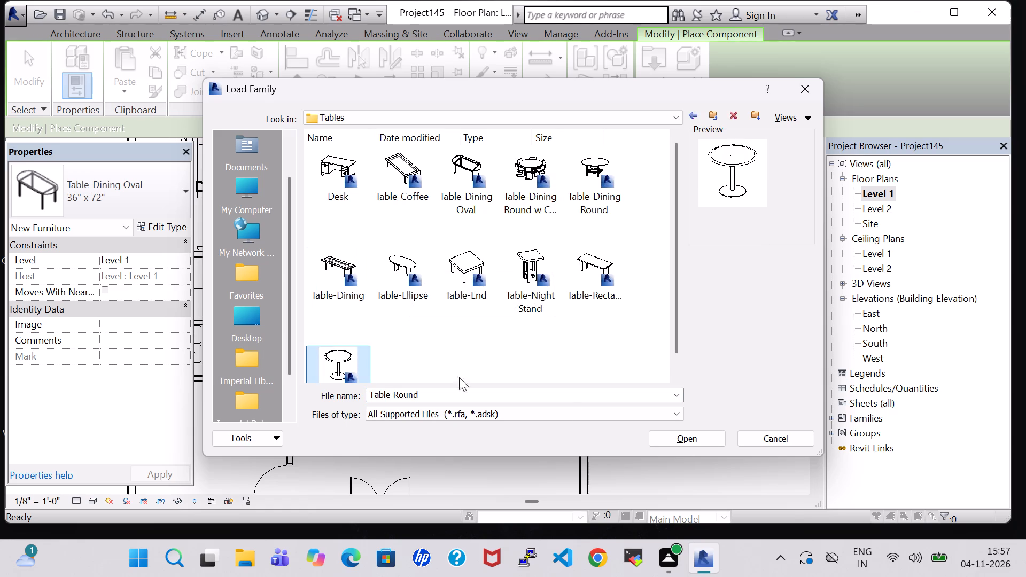
click(693, 441)
click(356, 361)
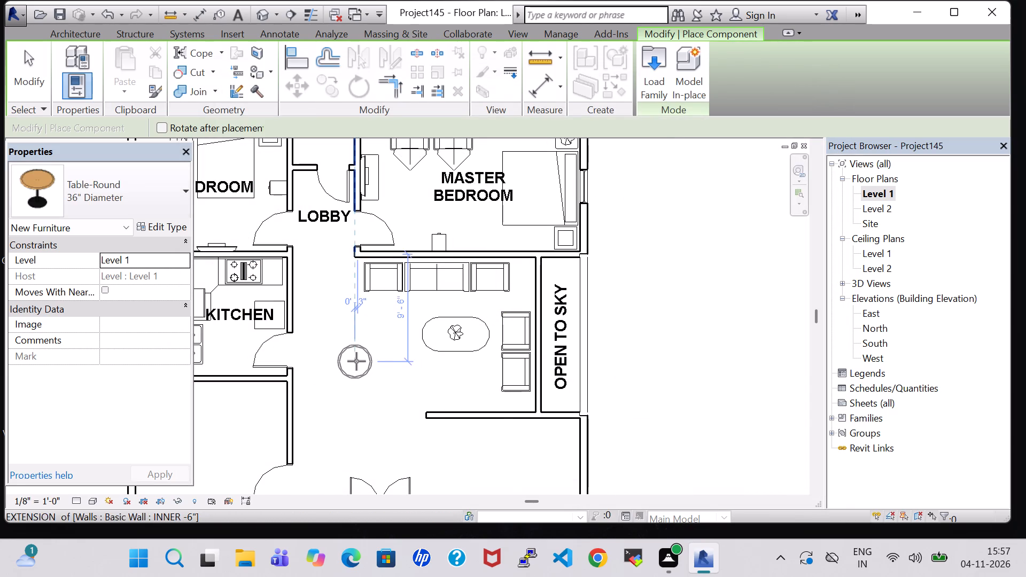
key(Escape)
key(Escape)
Edit the round table's type parameters to a height of 2' 2" and a radius of 1' 0".
click(358, 361)
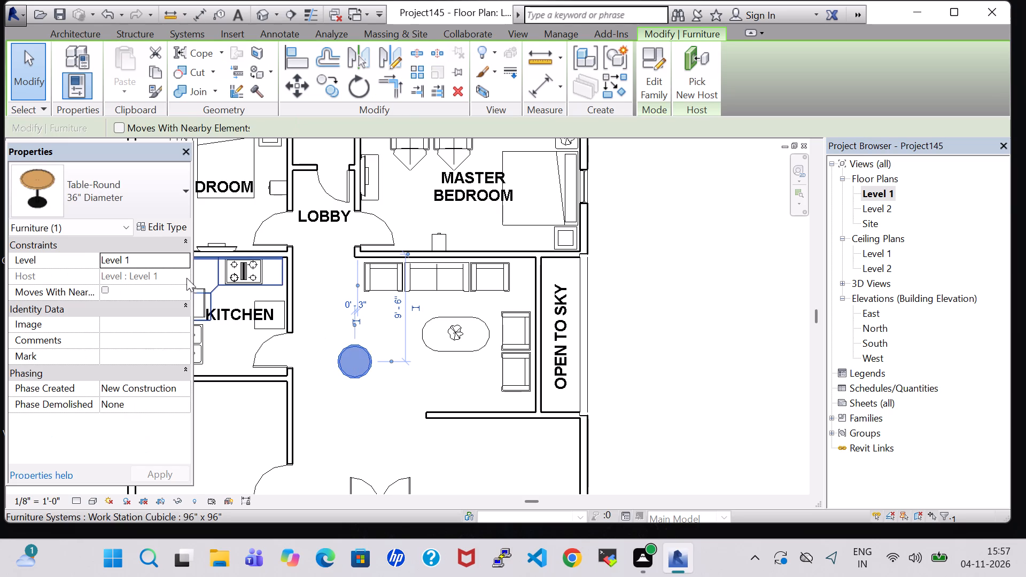
click(158, 232)
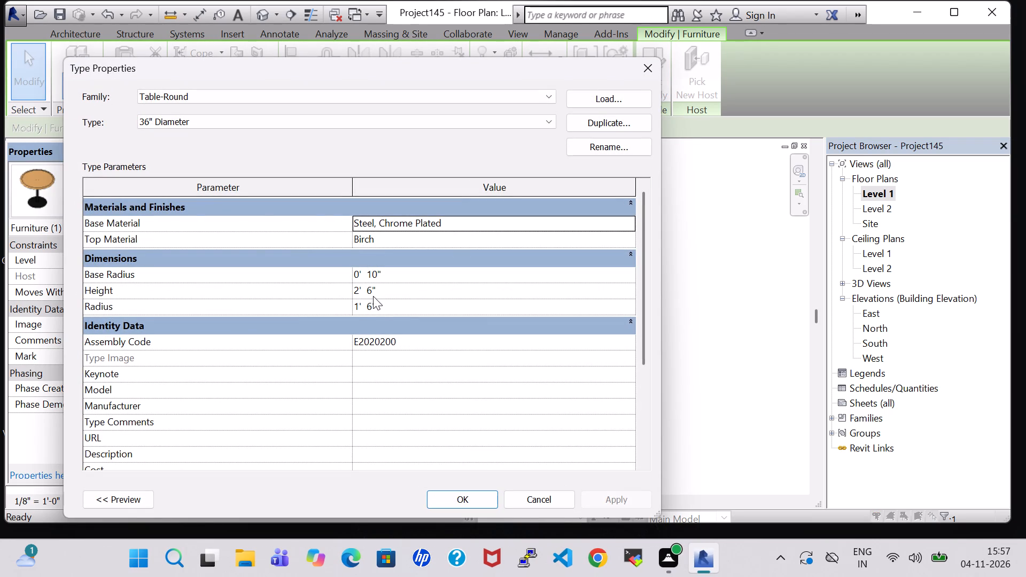
click(371, 294)
click(371, 294)
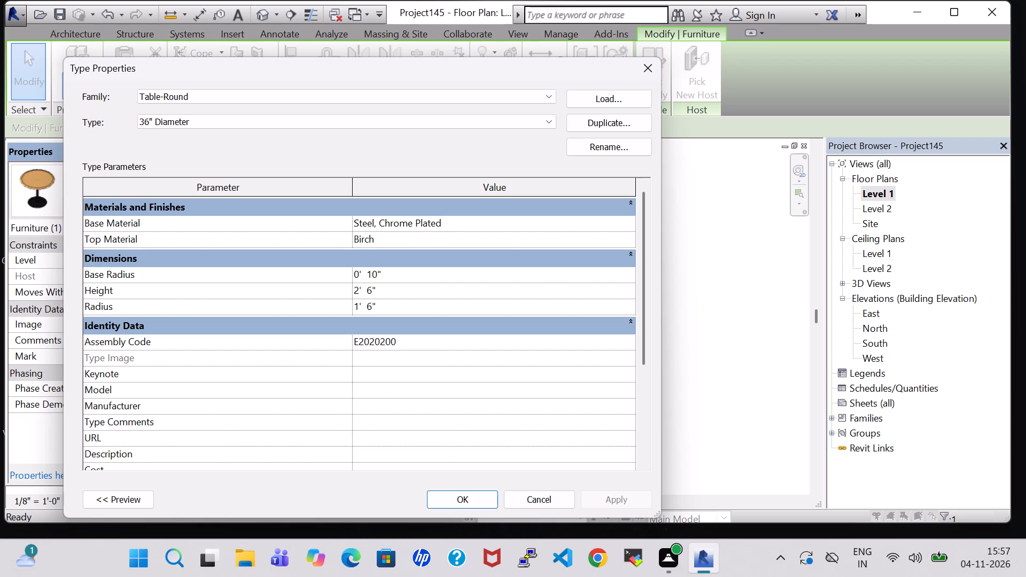
key(BackSpace)
key(2)
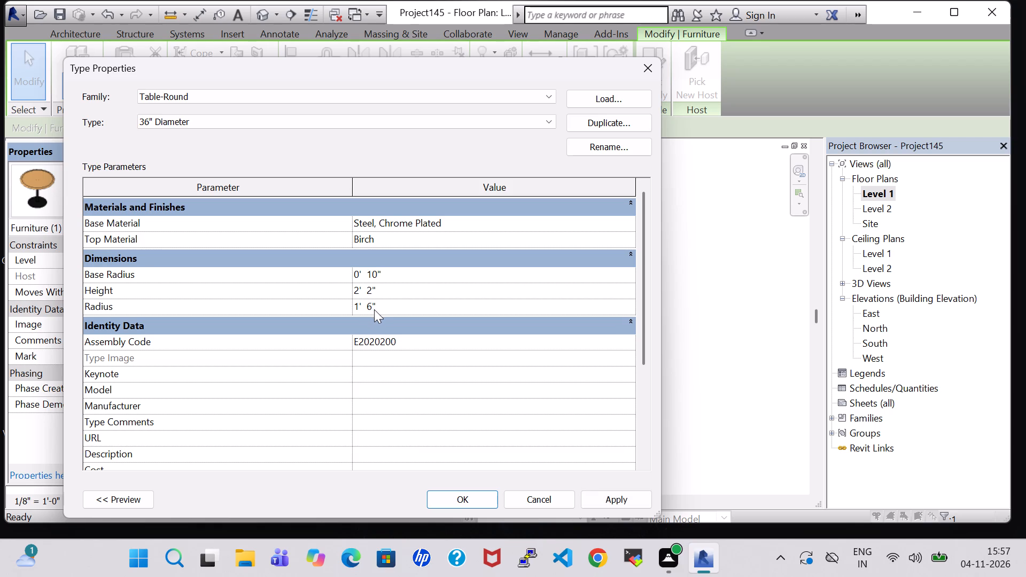
click(374, 309)
key(BackSpace)
key(0)
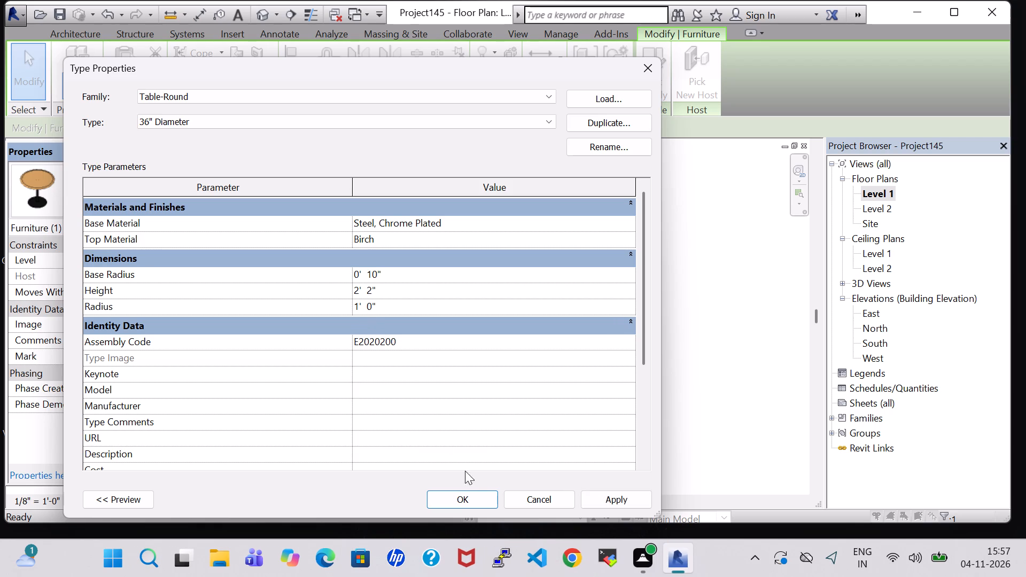
click(476, 492)
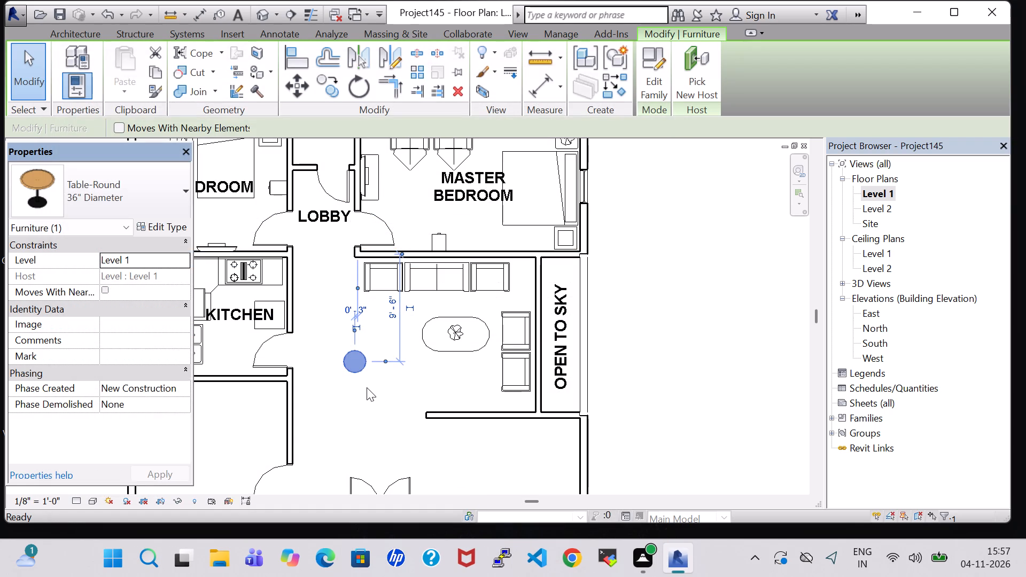
click(158, 229)
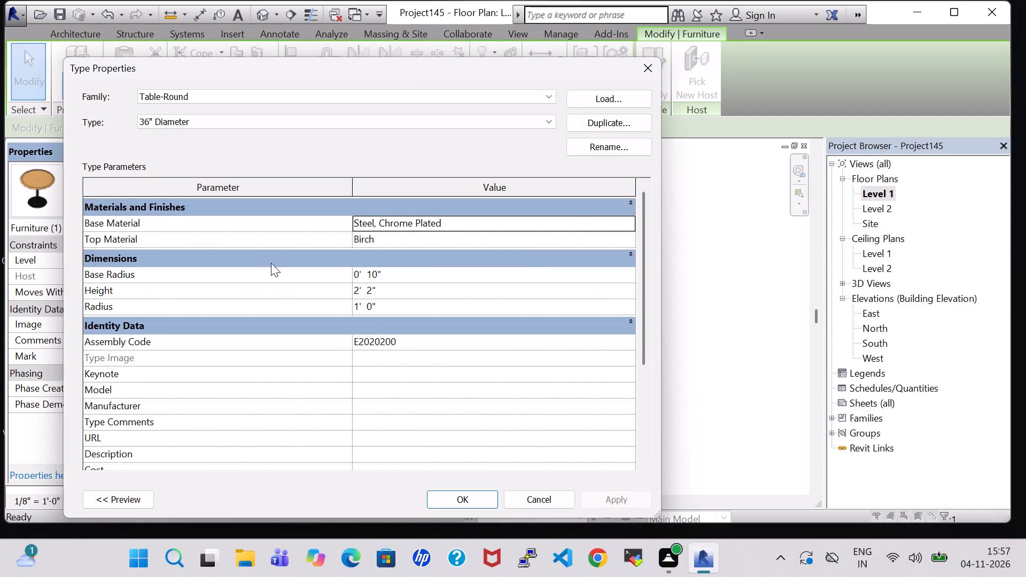
click(648, 77)
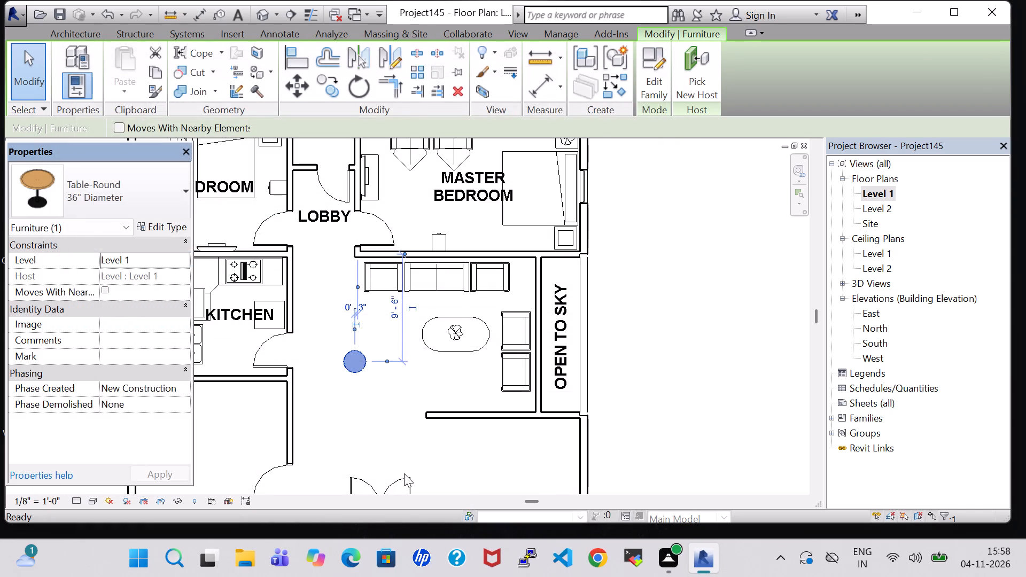
Move the round table into the corner between the sofa row and the east armchairs, about 1' 6" from the east wall.
click(368, 445)
middle_drag(354, 361, 376, 345)
drag(372, 333, 499, 296)
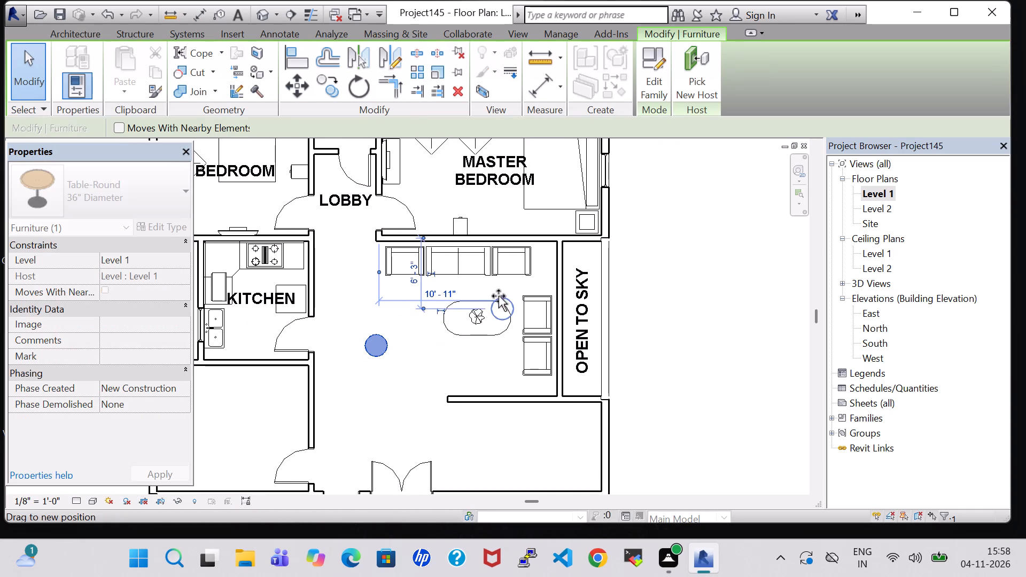
drag(499, 296, 540, 268)
scroll(538, 266, up, 8)
click(550, 280)
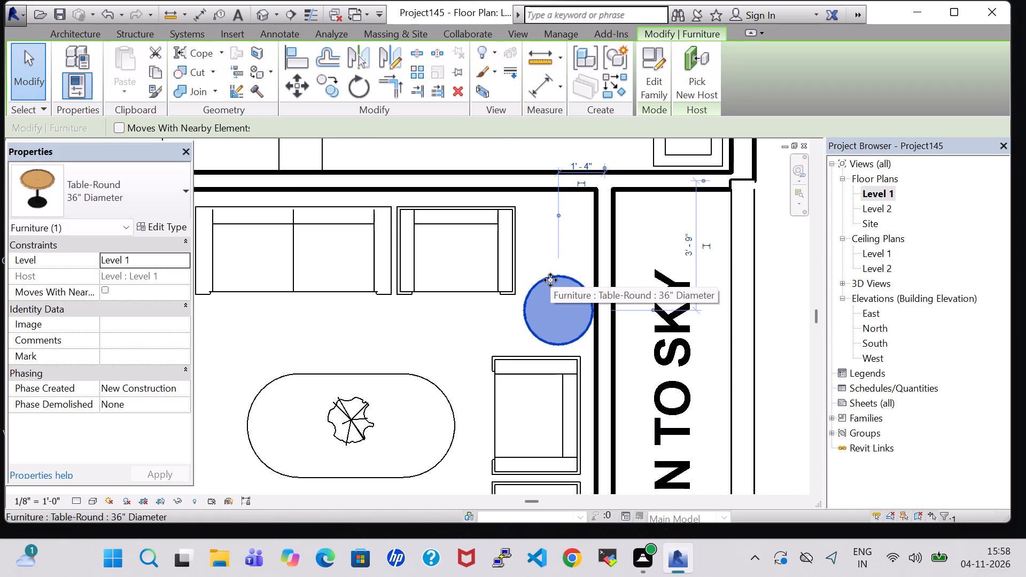
key(Left)
key(Left)
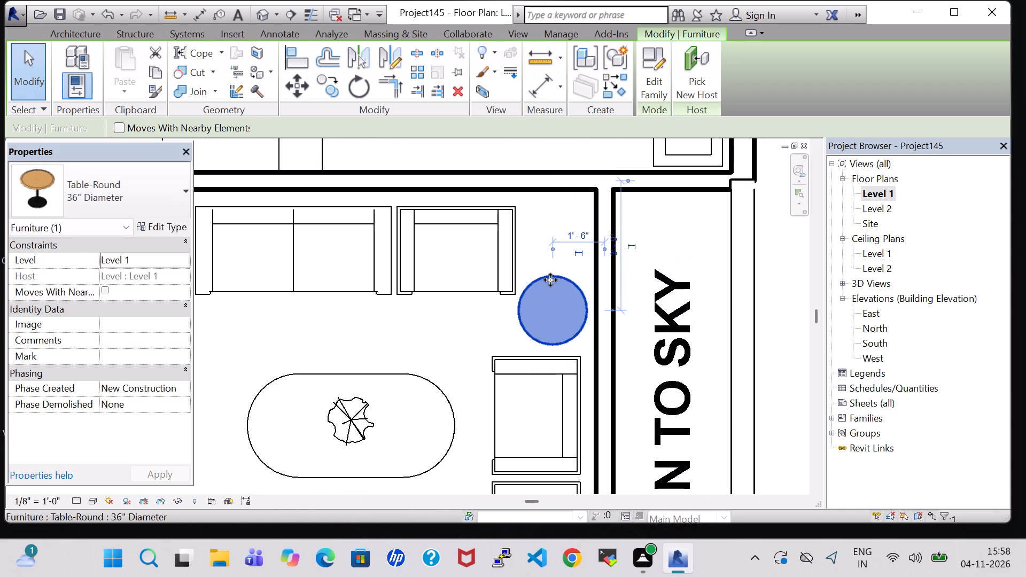
click(386, 331)
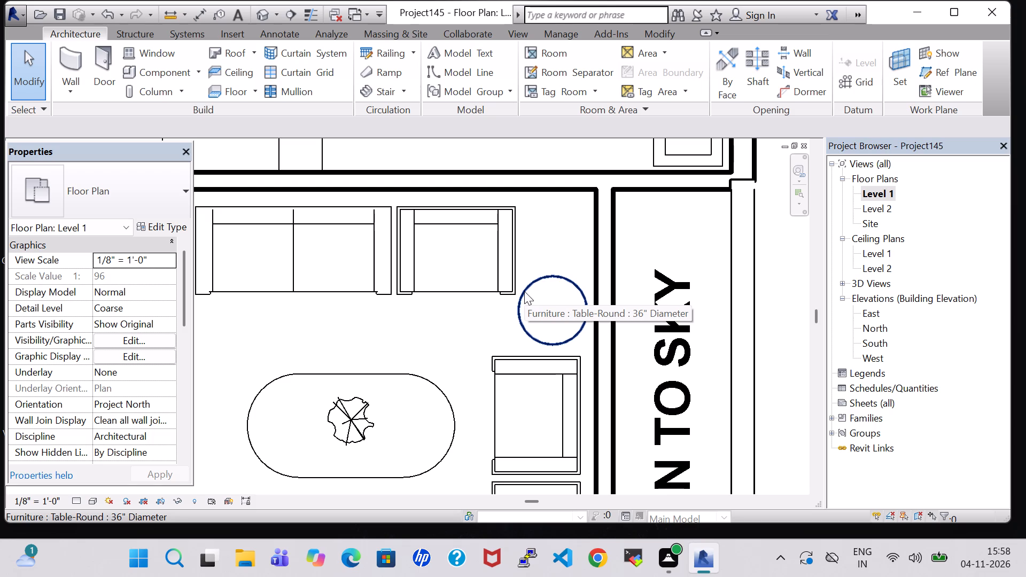
Nudge the two armchairs and the sofa along the north wall slightly west, keeping them in a row.
scroll(407, 272, down, 6)
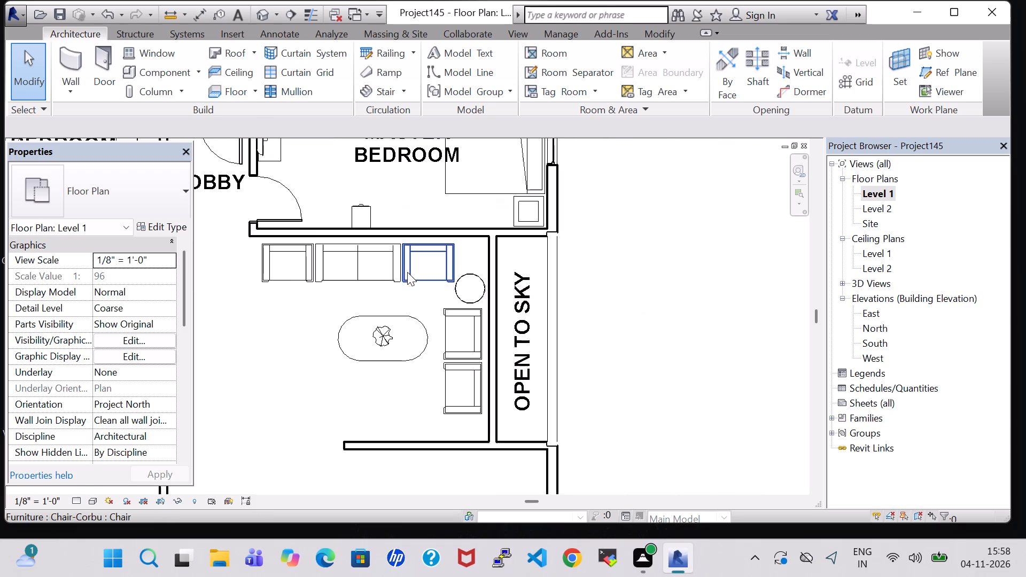
click(290, 256)
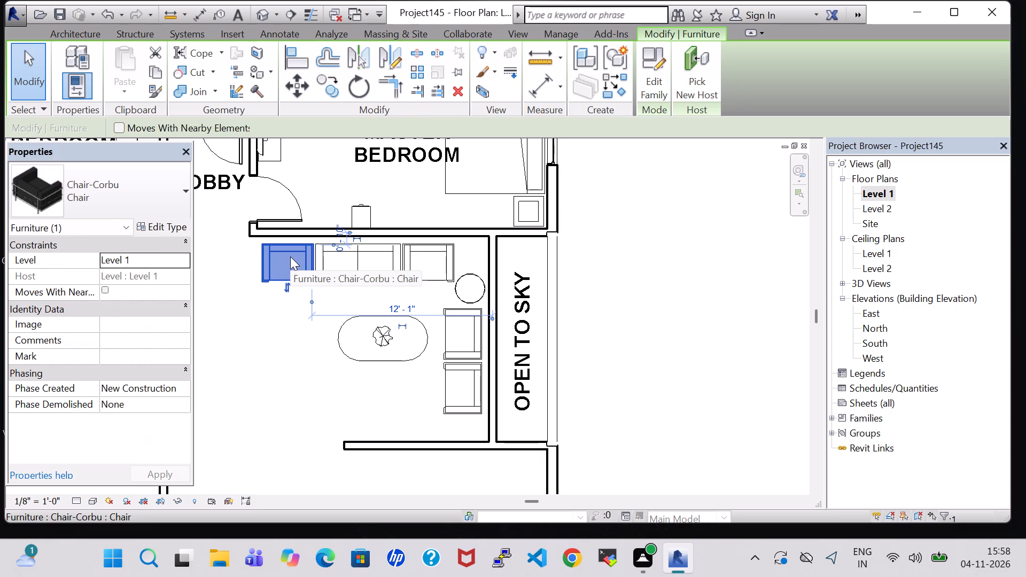
key(Left)
key(Left)
click(382, 259)
key(Left)
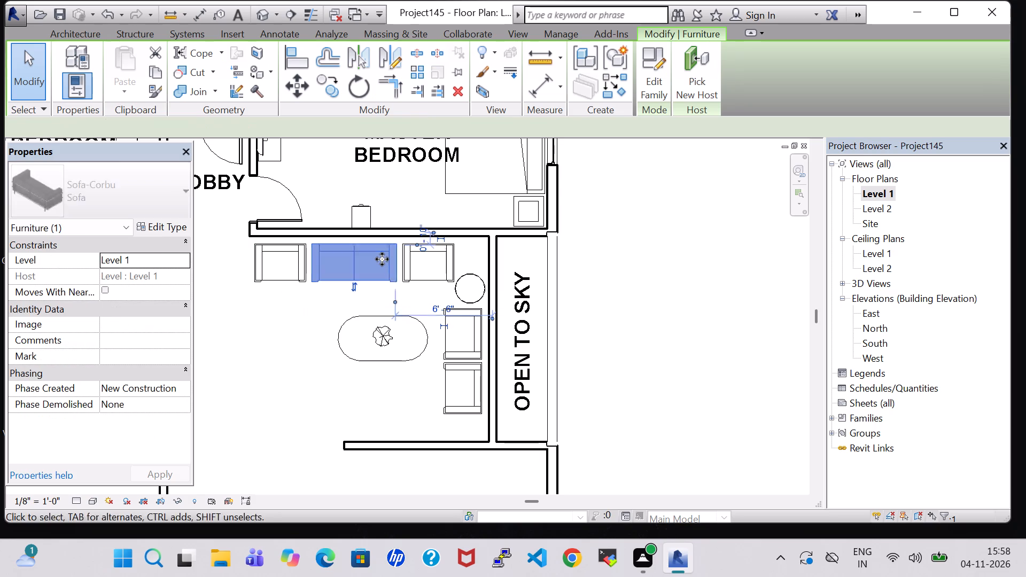
key(Left)
click(438, 258)
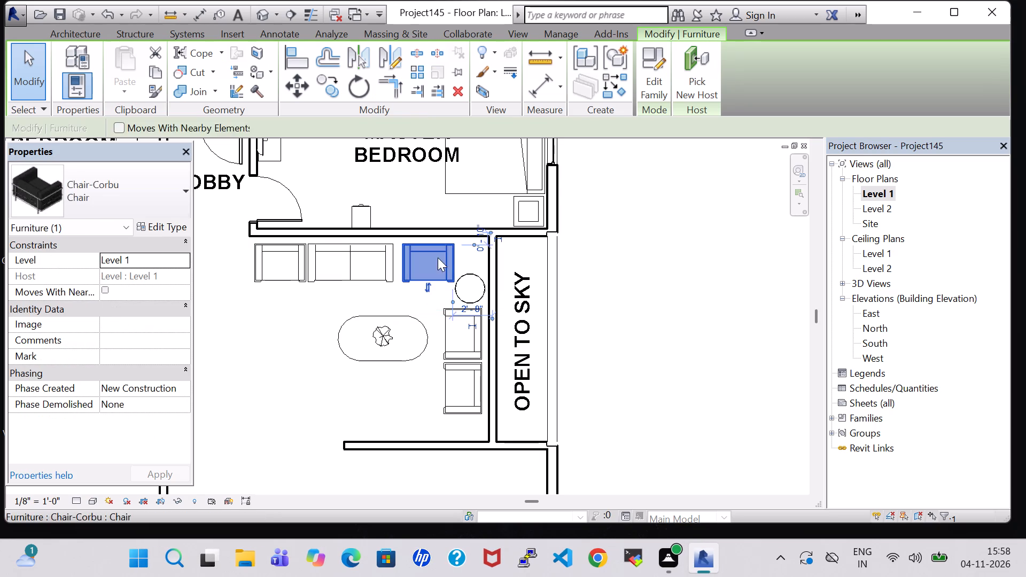
key(Left)
key(Left)
Nudge the round table north into the corner, about 2' 6" from the north wall.
click(469, 278)
key(Up)
key(Up)
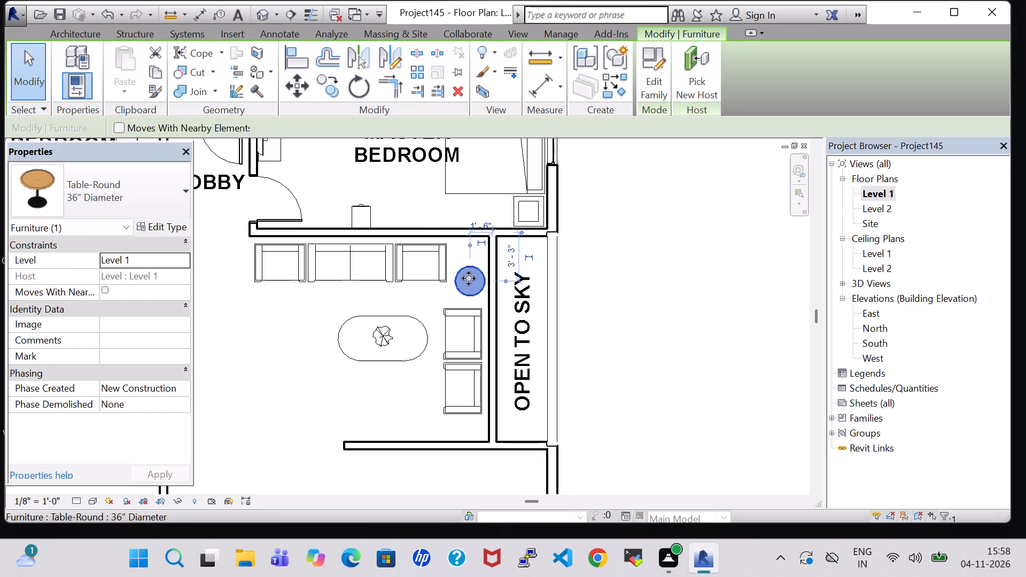
key(Up)
key(Up)
key(Up)
key(Up)
key(Down)
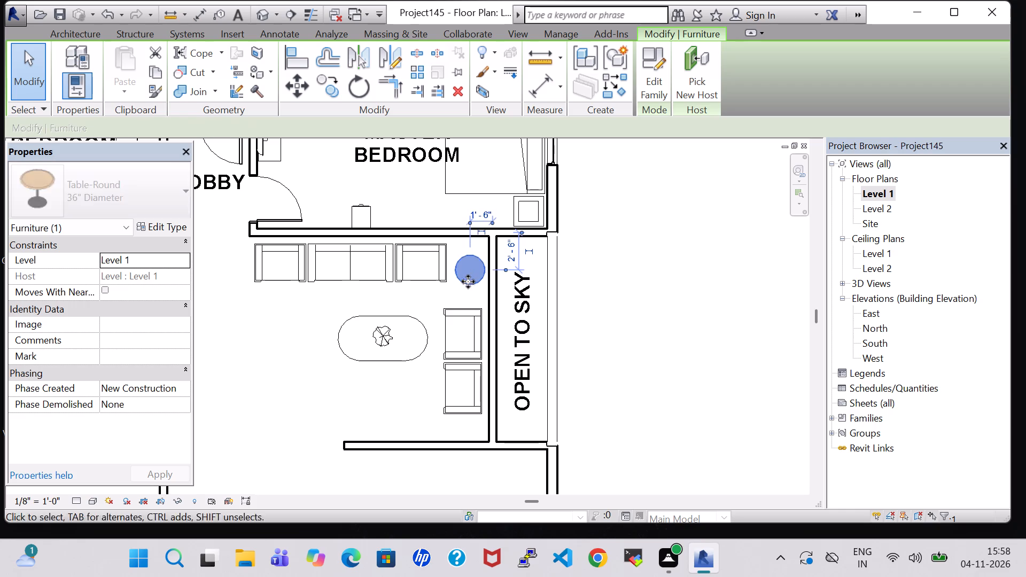
Nudge both armchairs along the east wall north, closer to the round table.
click(467, 311)
key(Up)
key(Up)
key(Up)
key(Up)
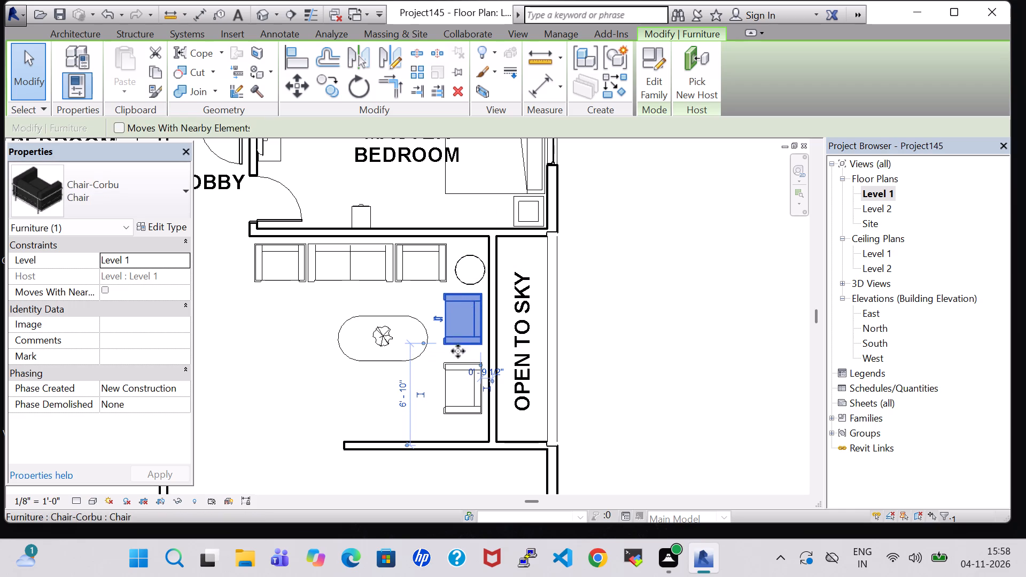
click(457, 362)
key(Up)
key(Up)
key(Up)
key(Up)
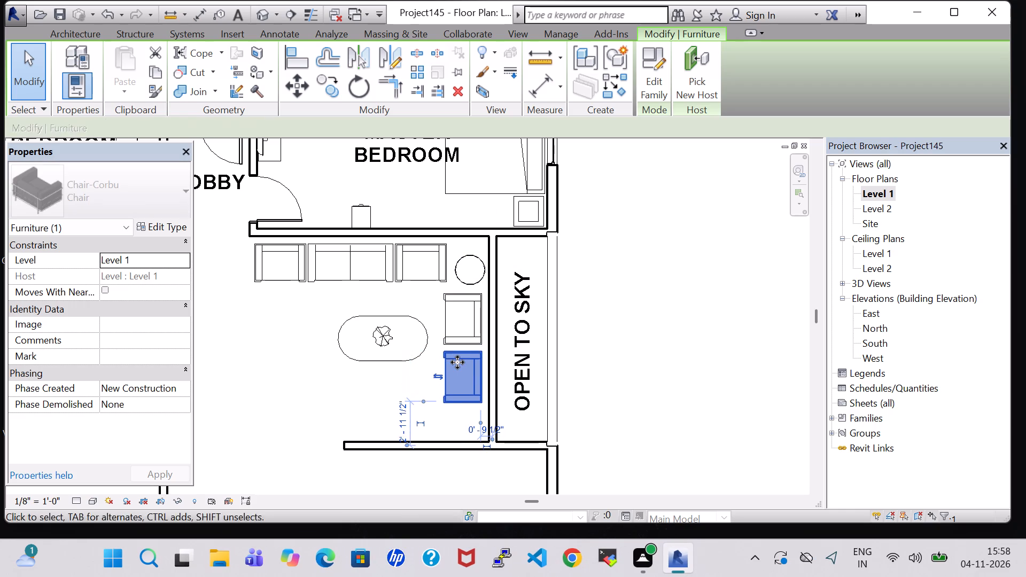
key(Down)
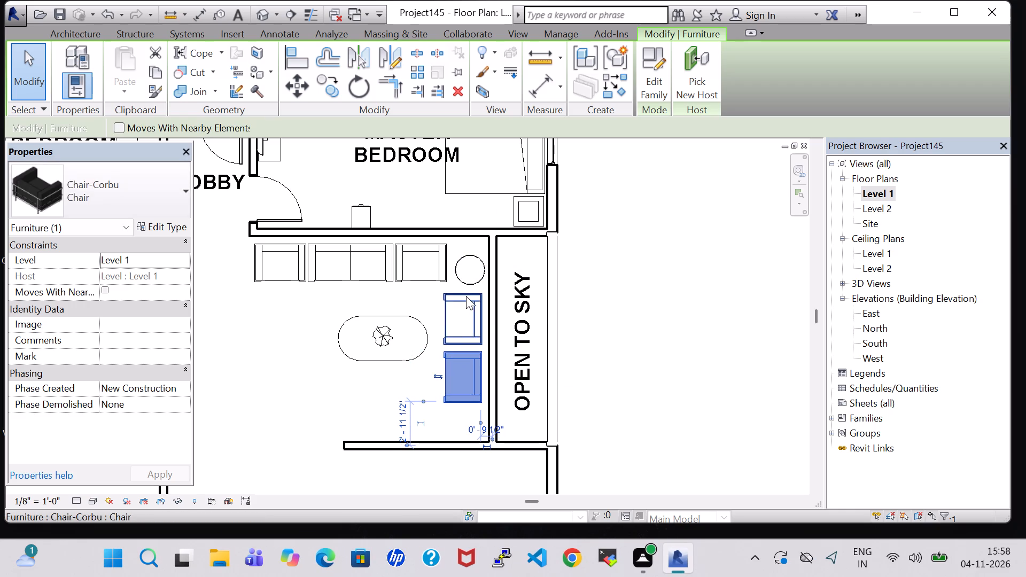
Shift both east armchairs toward the east wall, about 6 1/2" from it, and slightly farther north.
click(466, 296)
key(Right)
key(Up)
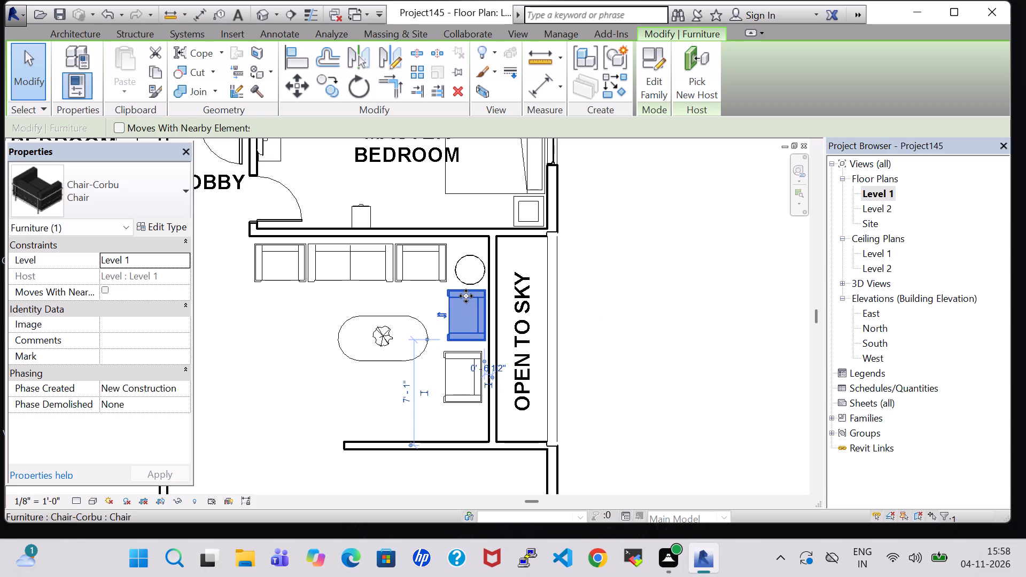
click(468, 365)
click(364, 383)
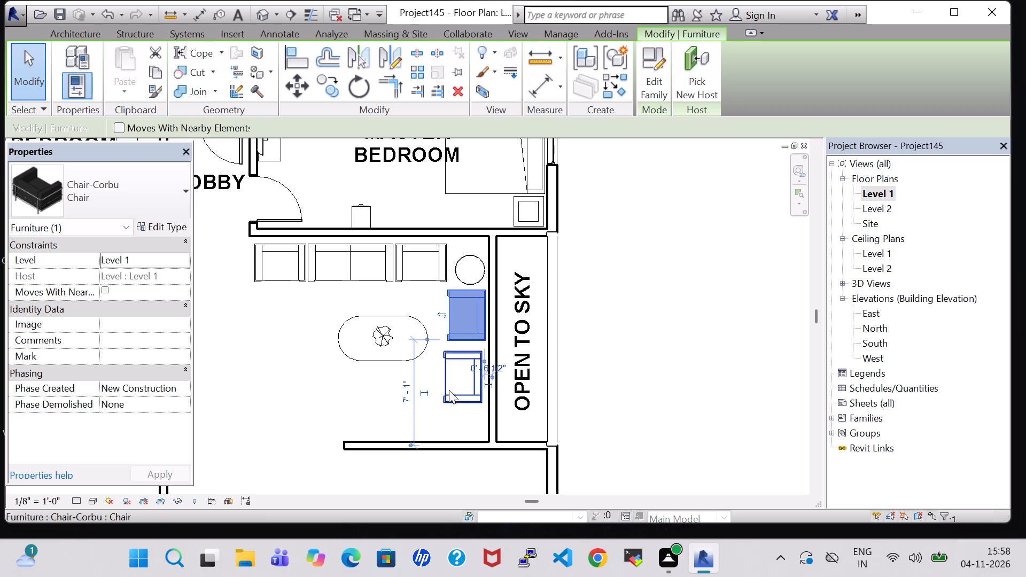
click(457, 391)
key(Right)
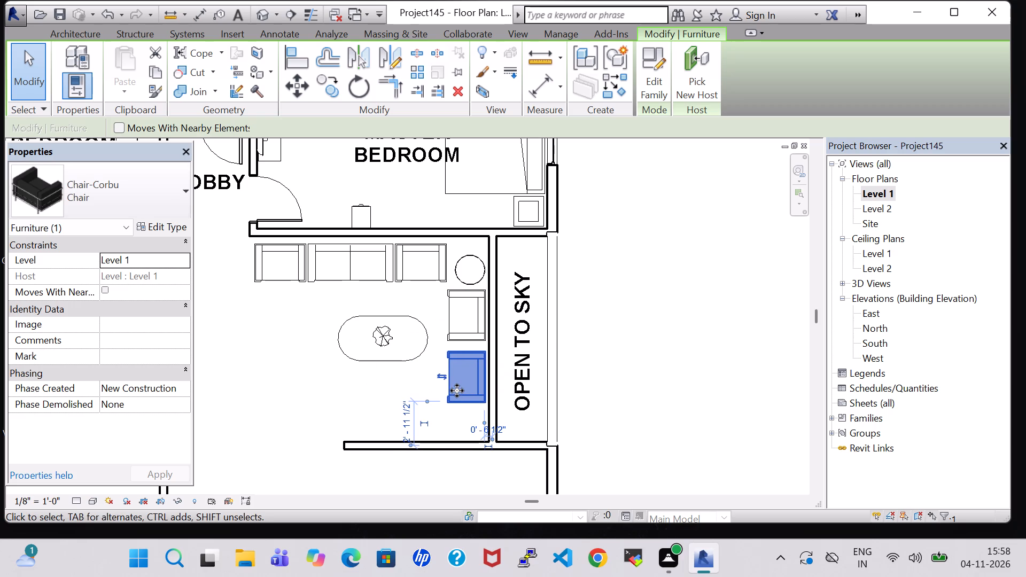
key(Up)
click(278, 356)
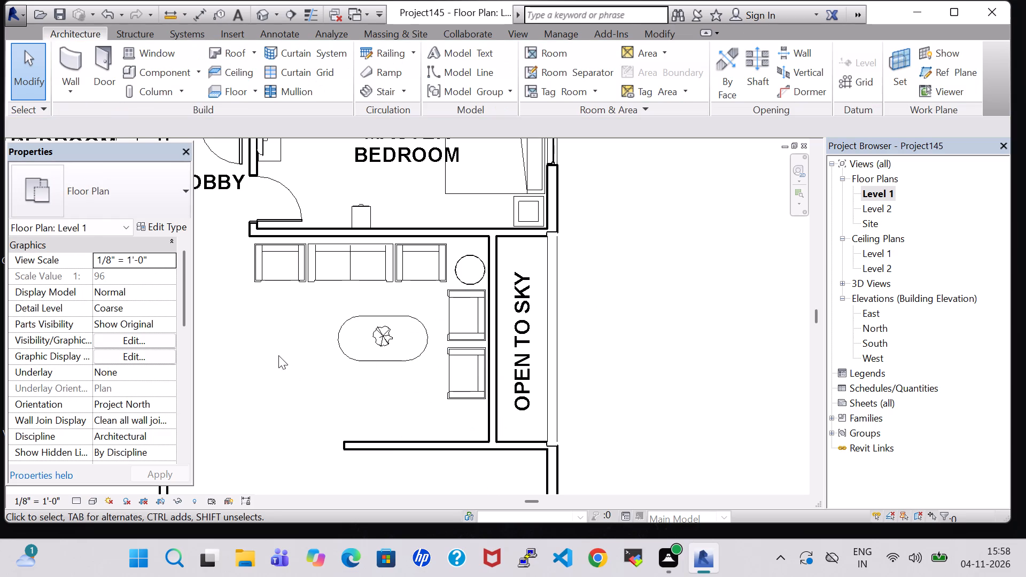
Create a TV similar to the master bedroom's and place it, rotated to face north, against the seating area's south wall.
scroll(279, 355, down, 5)
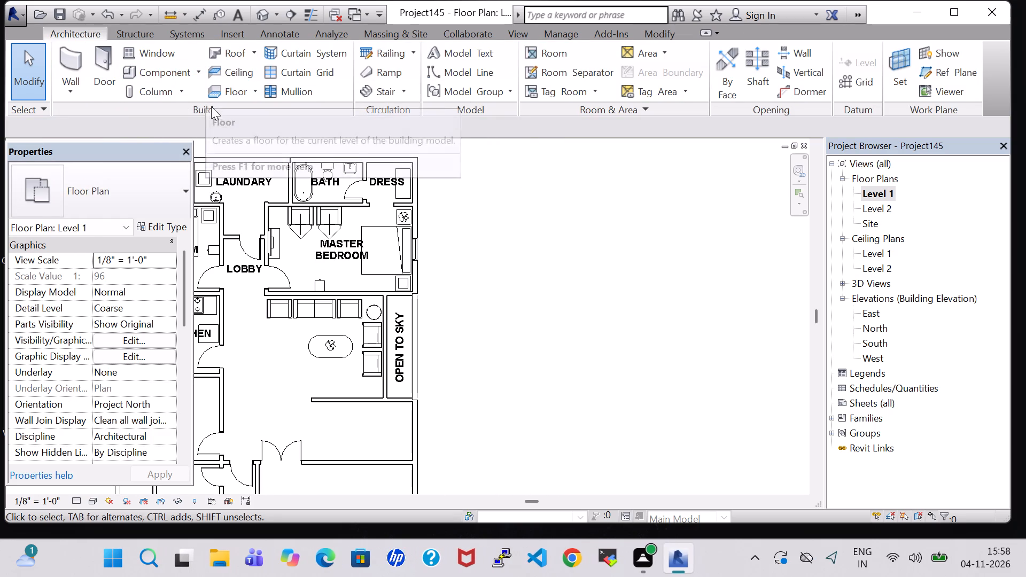
click(269, 241)
right_click(269, 241)
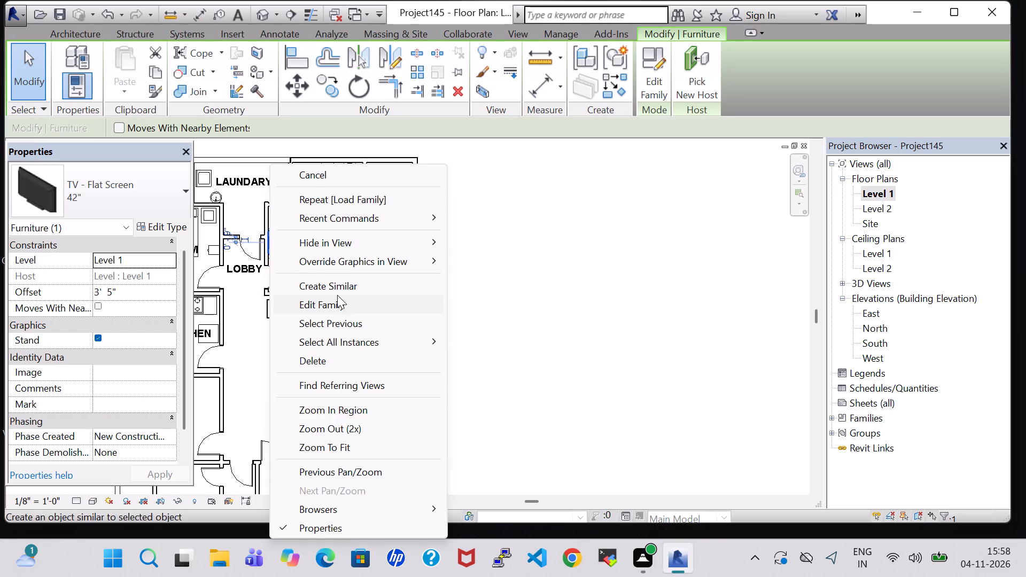
click(338, 287)
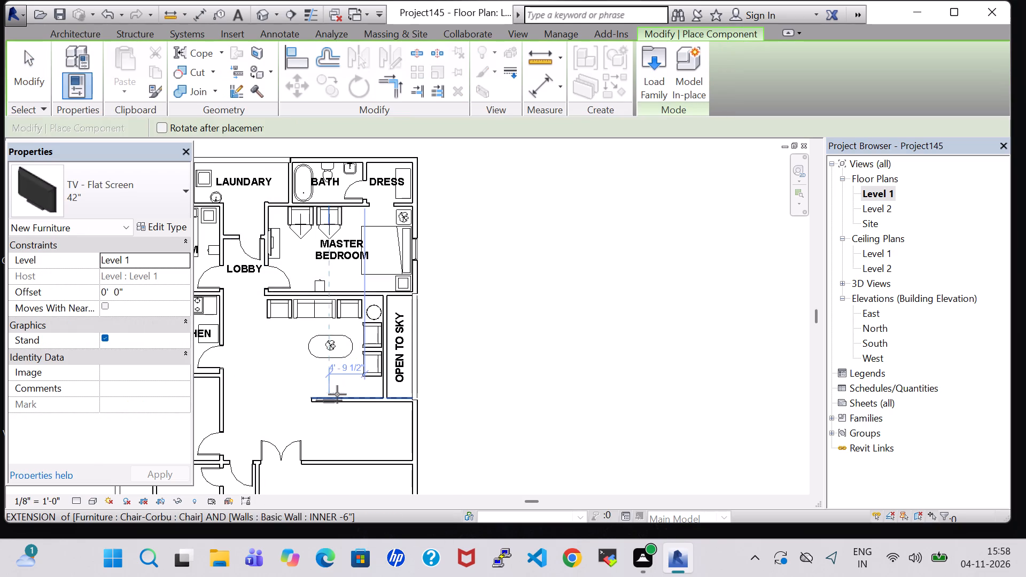
scroll(341, 393, up, 7)
key(space)
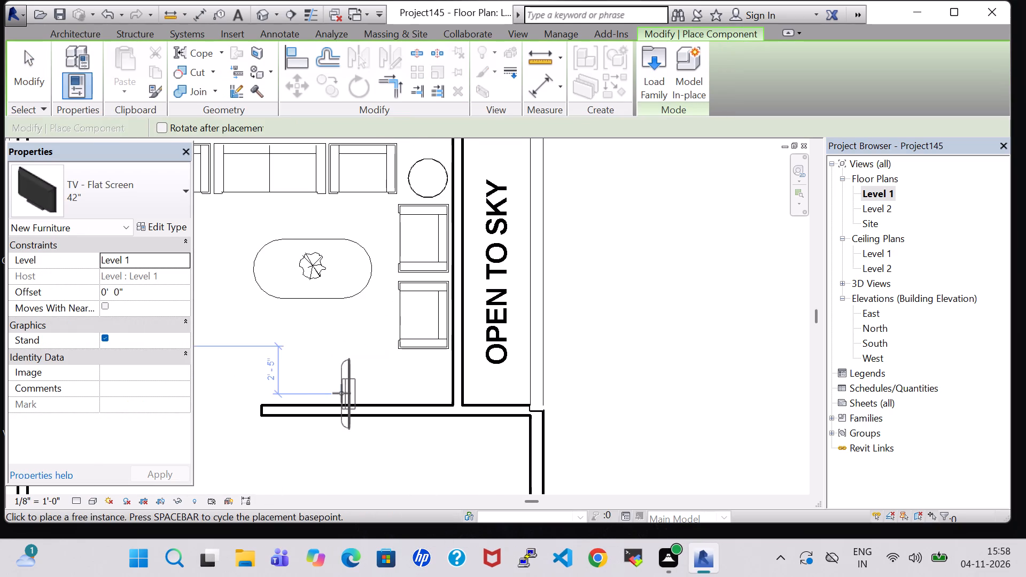
key(space)
click(331, 400)
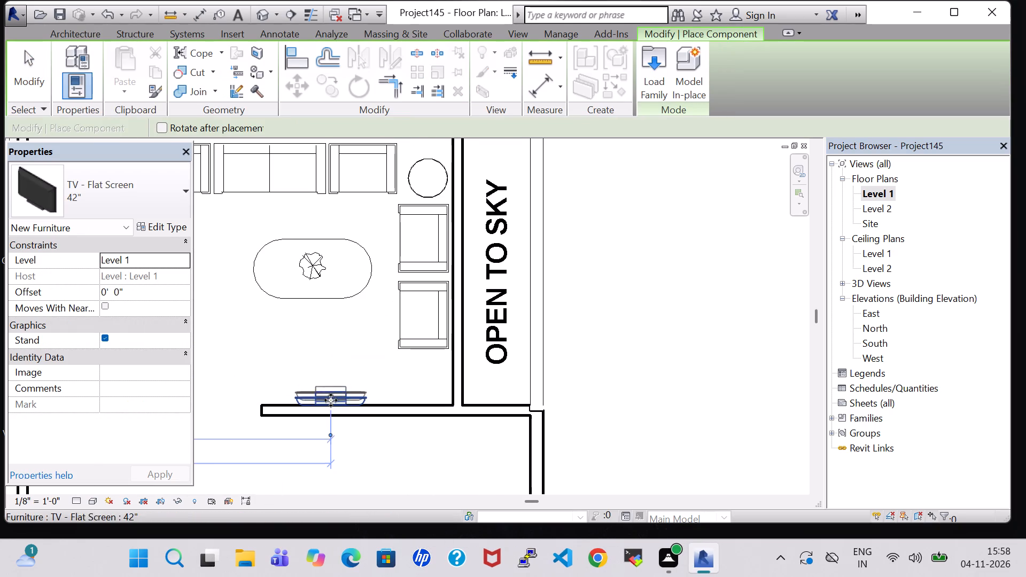
key(Escape)
key(Escape)
click(328, 399)
click(328, 376)
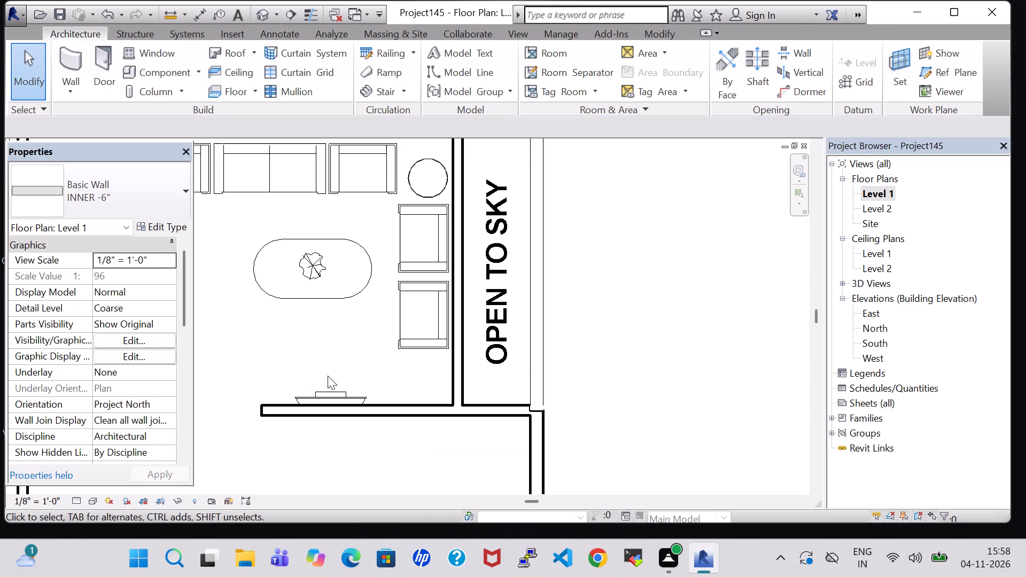
Change the seating area's TV to the 46" type.
click(331, 395)
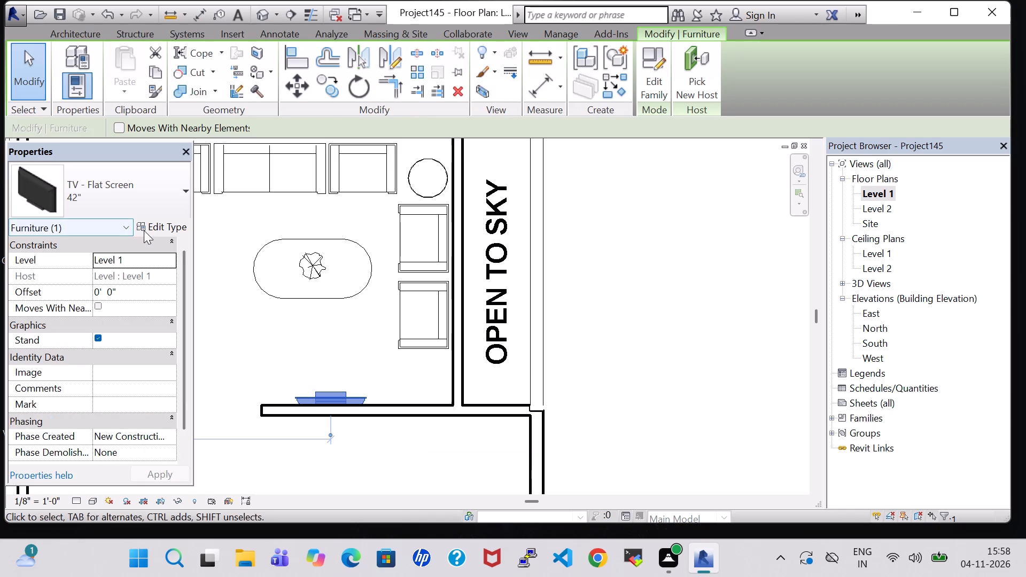
click(144, 230)
click(203, 121)
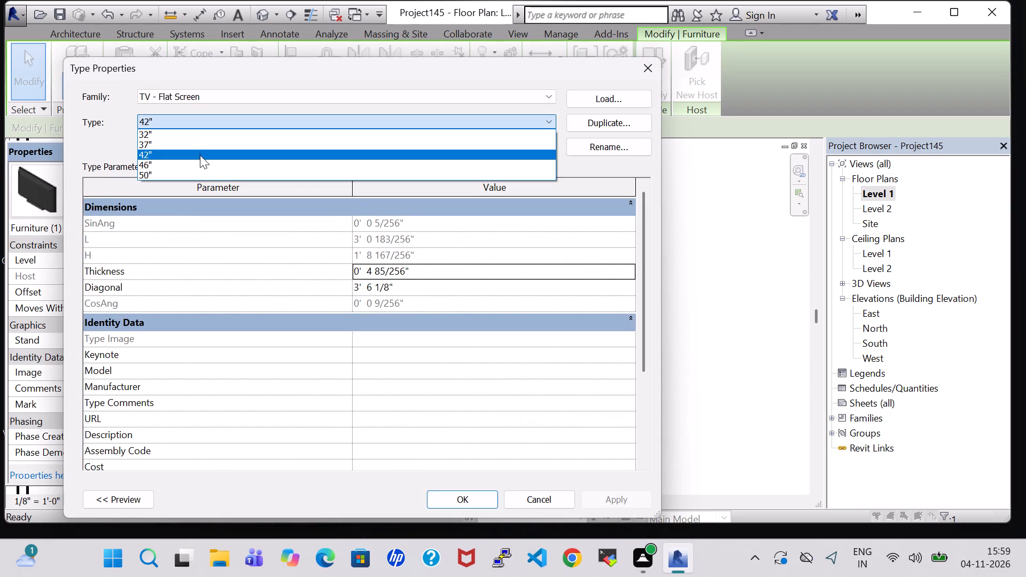
click(200, 161)
click(462, 500)
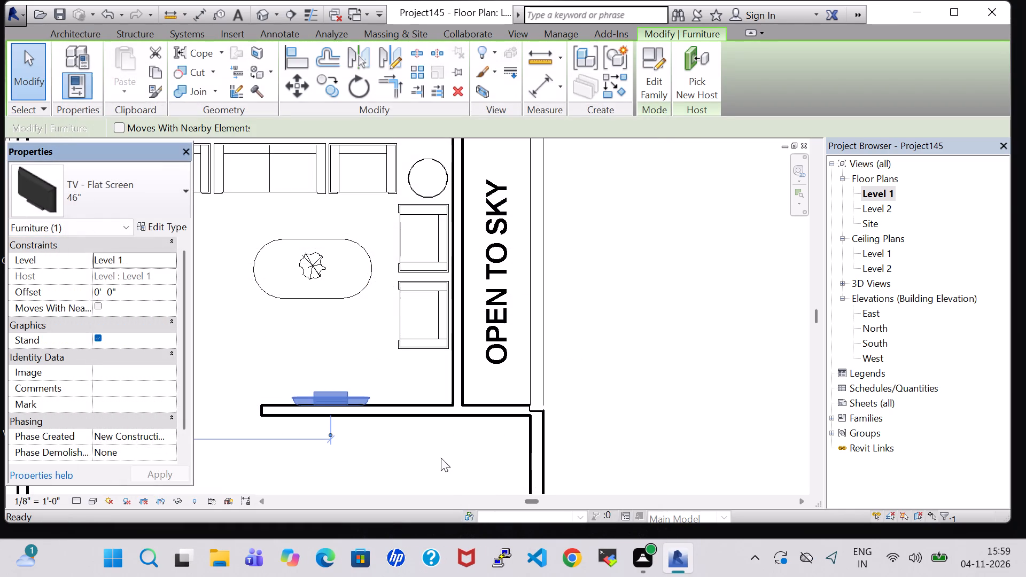
click(315, 333)
click(248, 337)
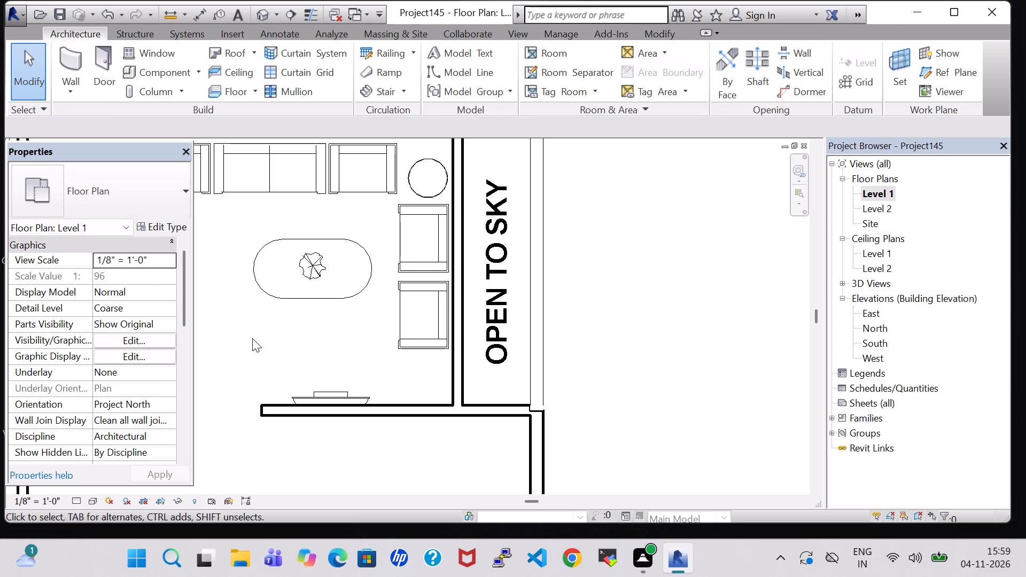
click(333, 394)
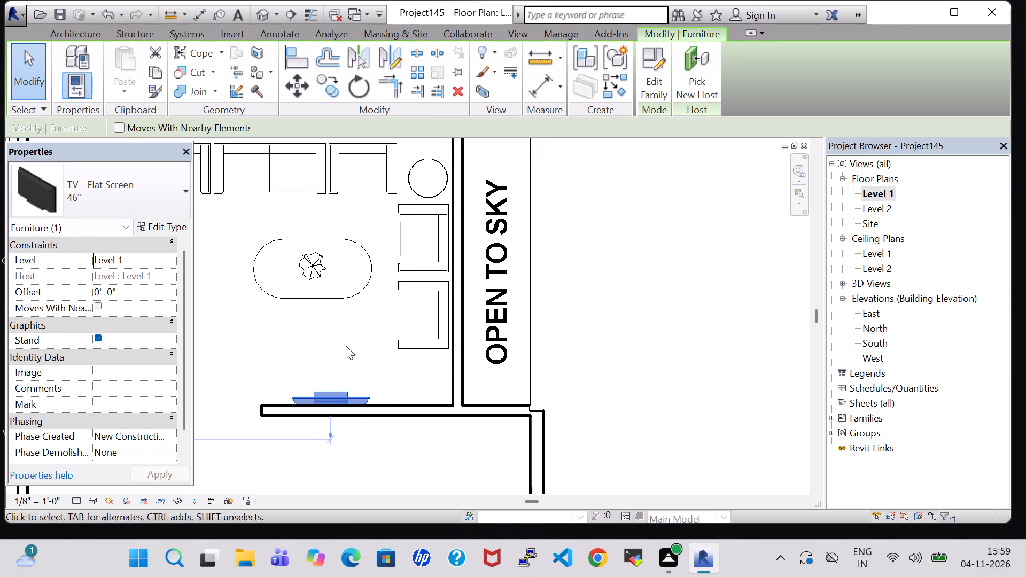
click(267, 336)
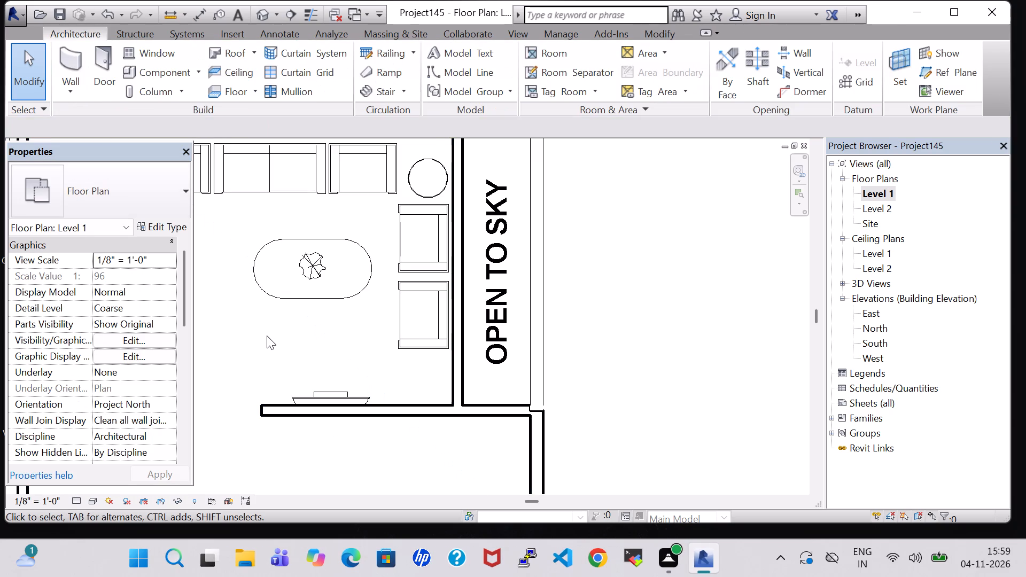
Create people similar to the master bedroom's Cynthia figure and place three facing south on the north armchairs and sofa, about 3' 9" from the north wall.
scroll(267, 336, down, 6)
middle_drag(267, 336, 348, 318)
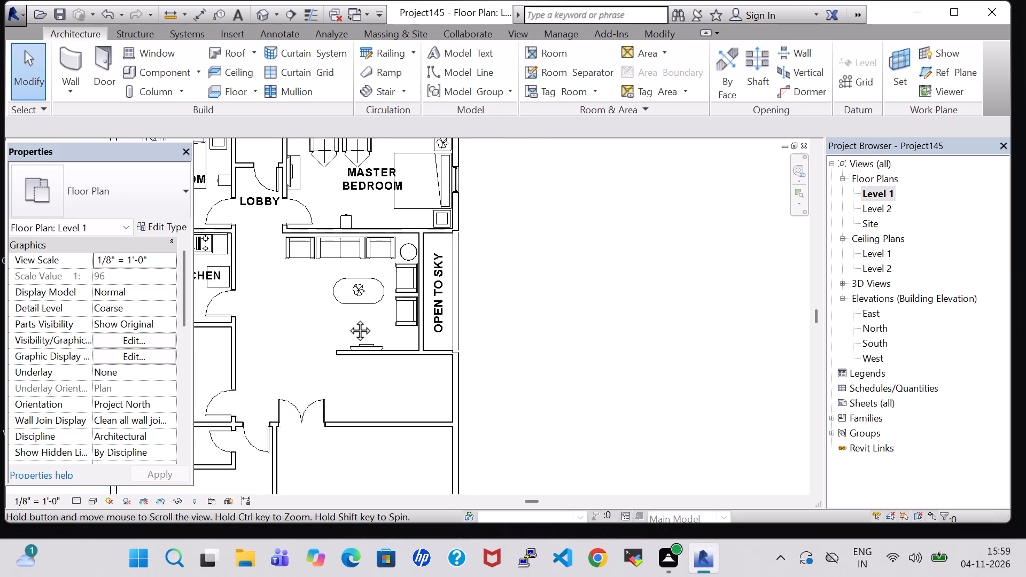
middle_drag(348, 318, 351, 317)
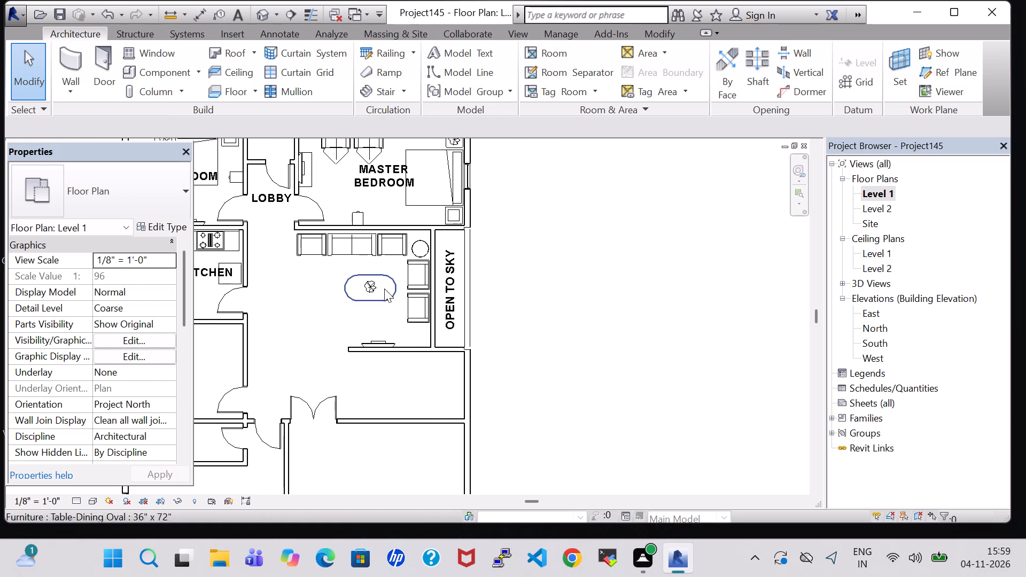
scroll(274, 349, up, 1)
middle_drag(310, 337, 397, 302)
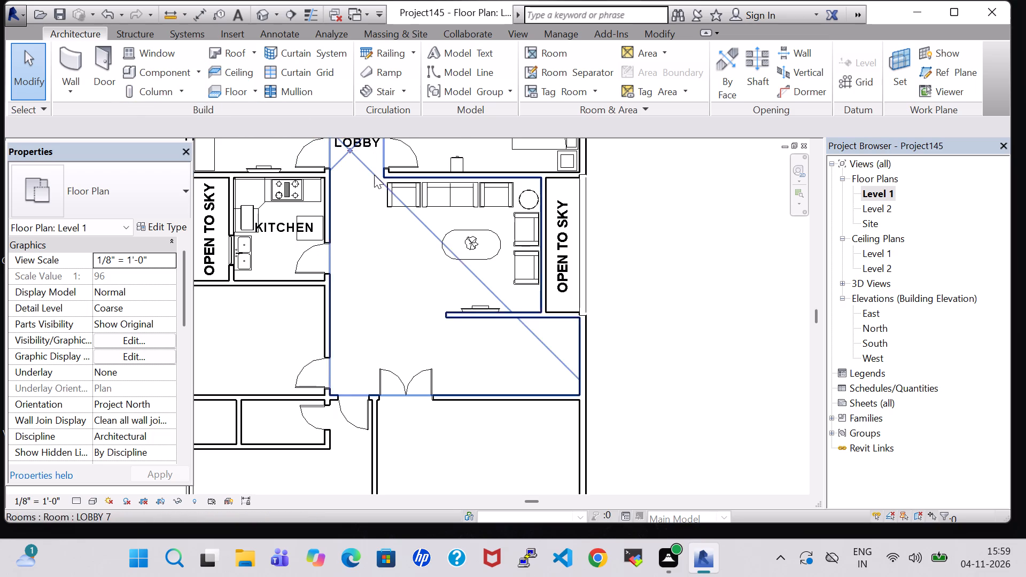
middle_drag(374, 176, 371, 285)
click(426, 197)
right_click(426, 197)
click(497, 284)
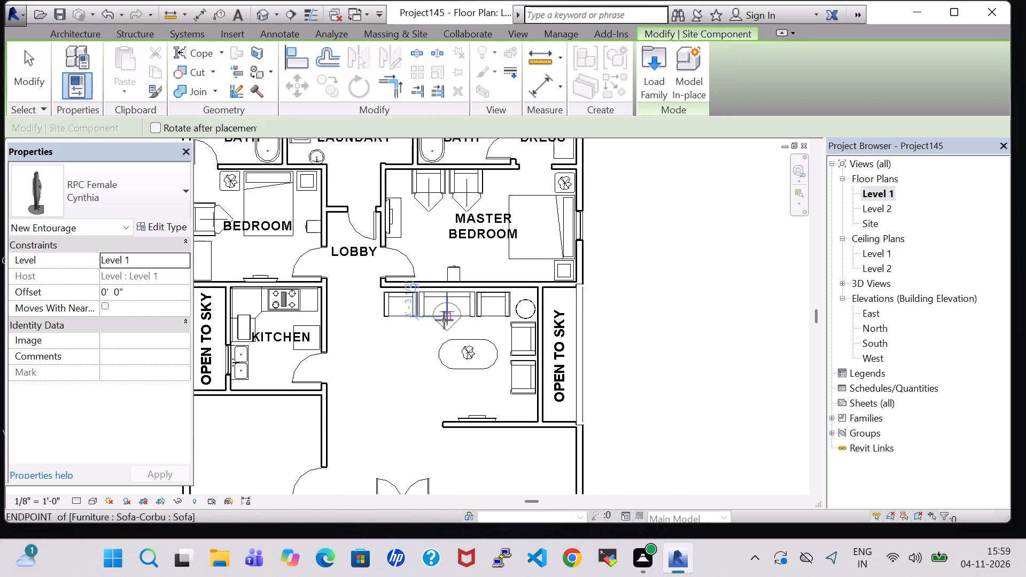
scroll(444, 320, up, 8)
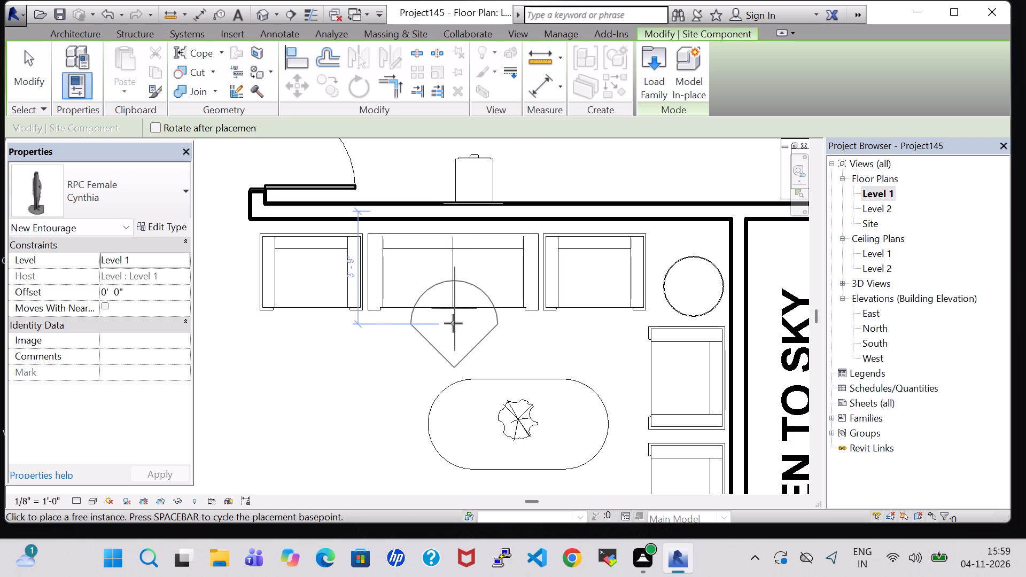
click(453, 323)
click(308, 324)
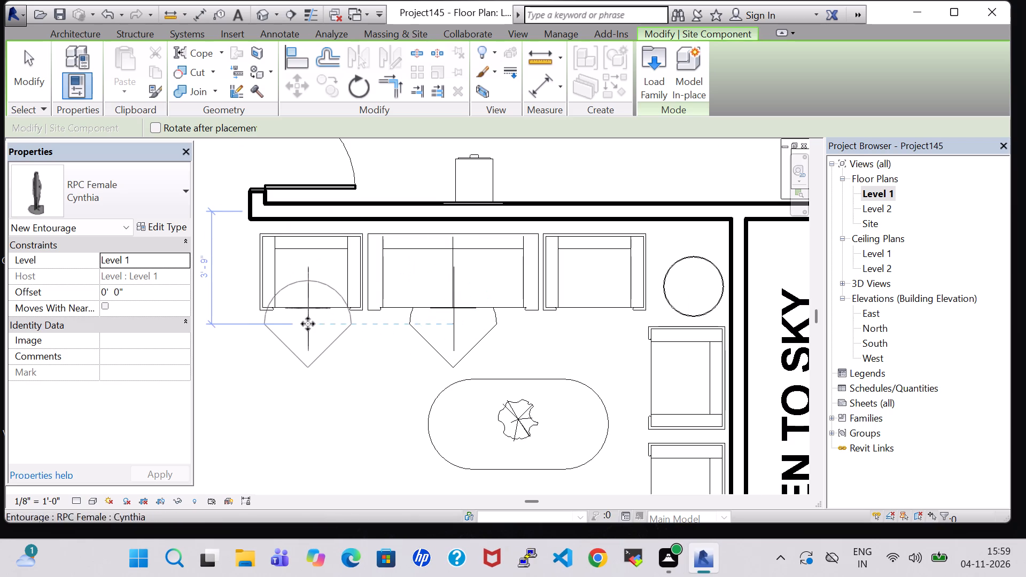
click(592, 319)
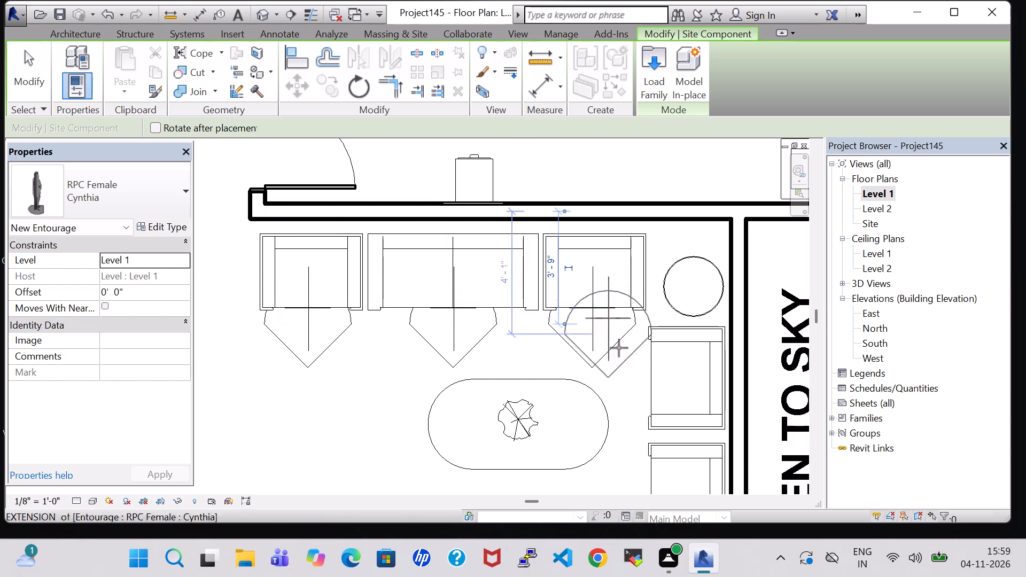
key(Escape)
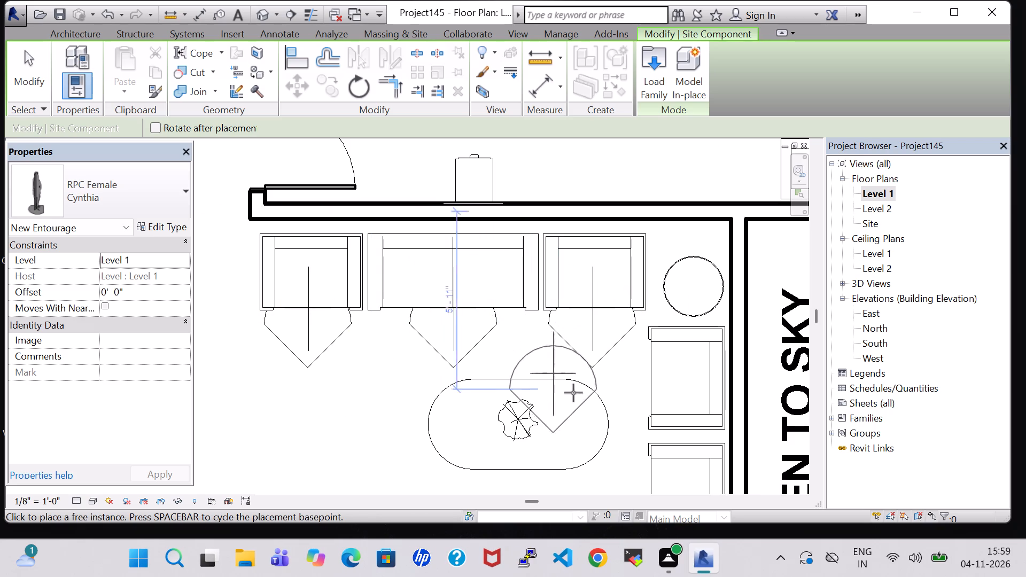
Rotate the Cynthia figure to face west and place one on each of the two armchairs along the east wall.
scroll(639, 420, down, 5)
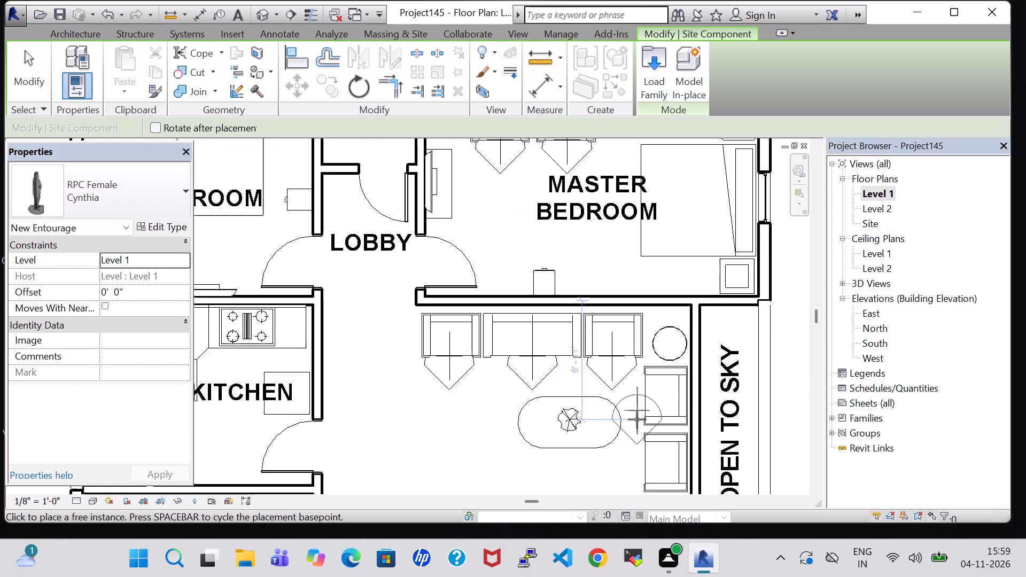
key(space)
key(space)
key(space)
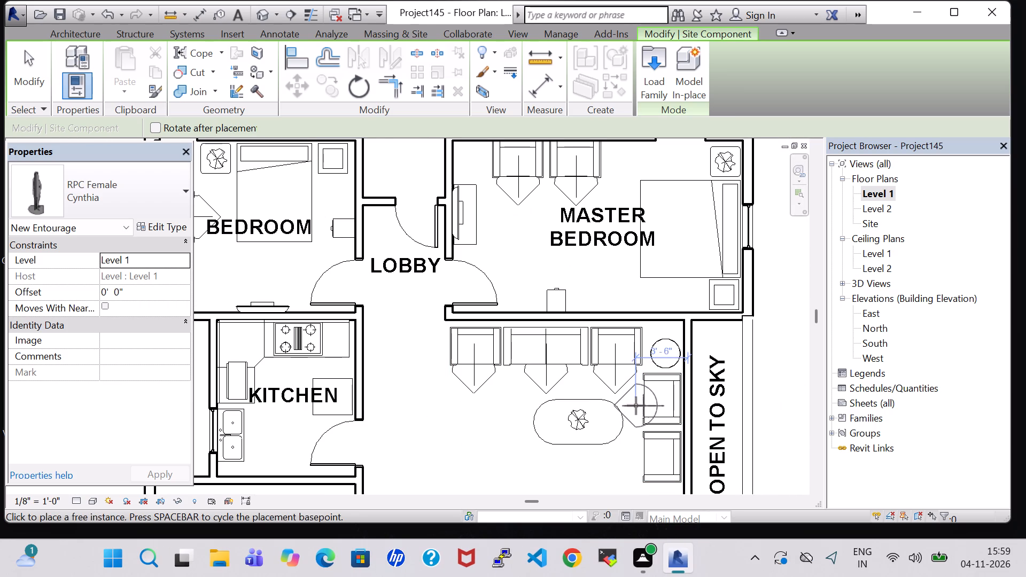
click(636, 406)
click(633, 463)
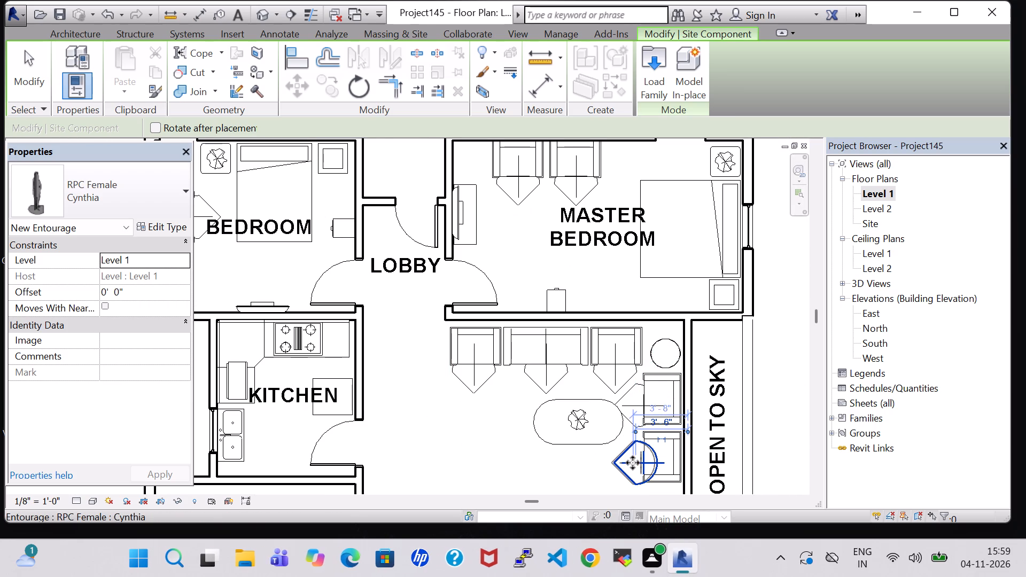
key(Escape)
key(Escape)
Nudge the oval table in the seating area west and slightly south, away from the seated people.
click(562, 440)
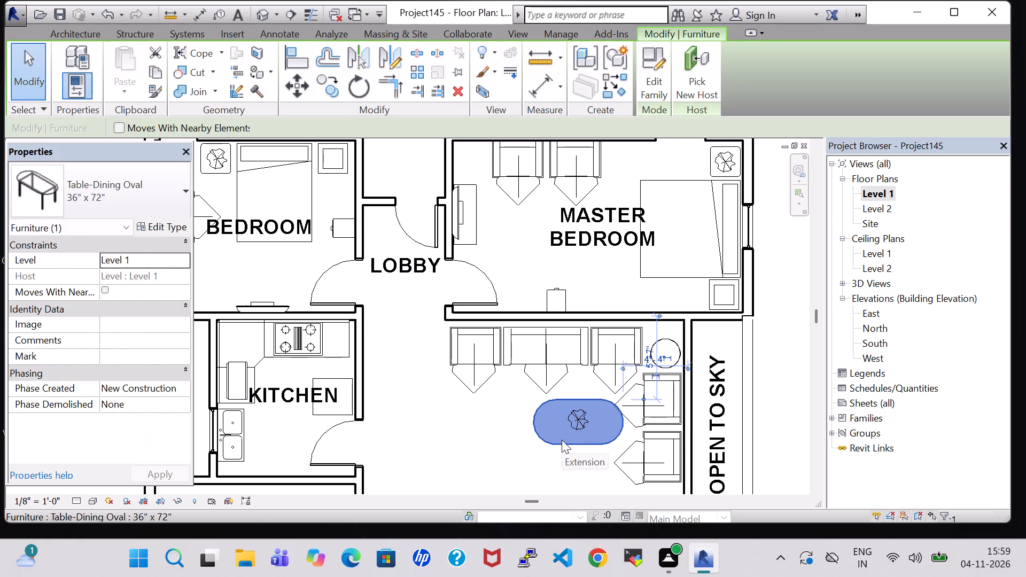
key(Left)
key(Left)
key(Left)
key(Left)
key(Left)
key(Down)
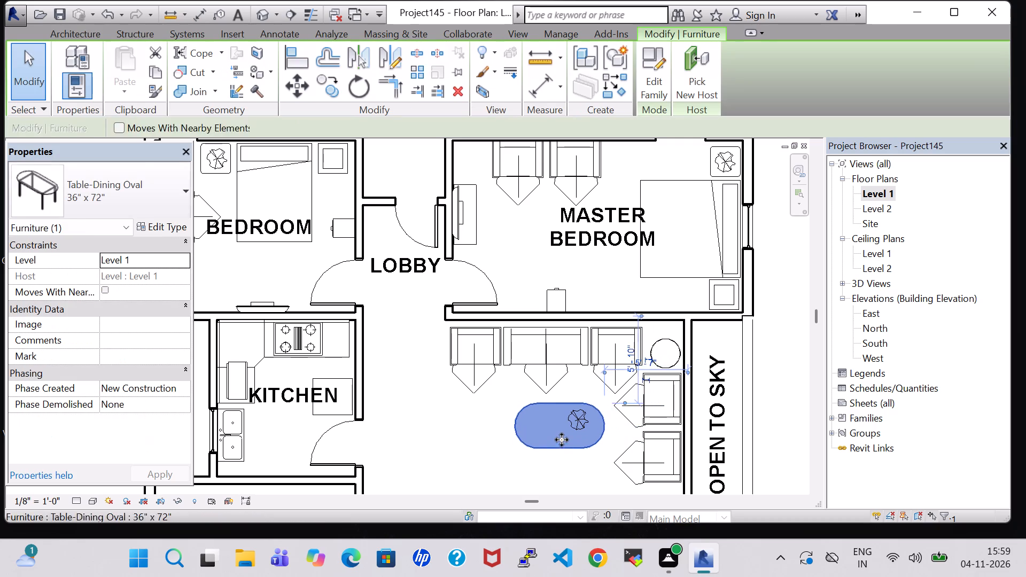
key(Down)
key(Down)
click(465, 435)
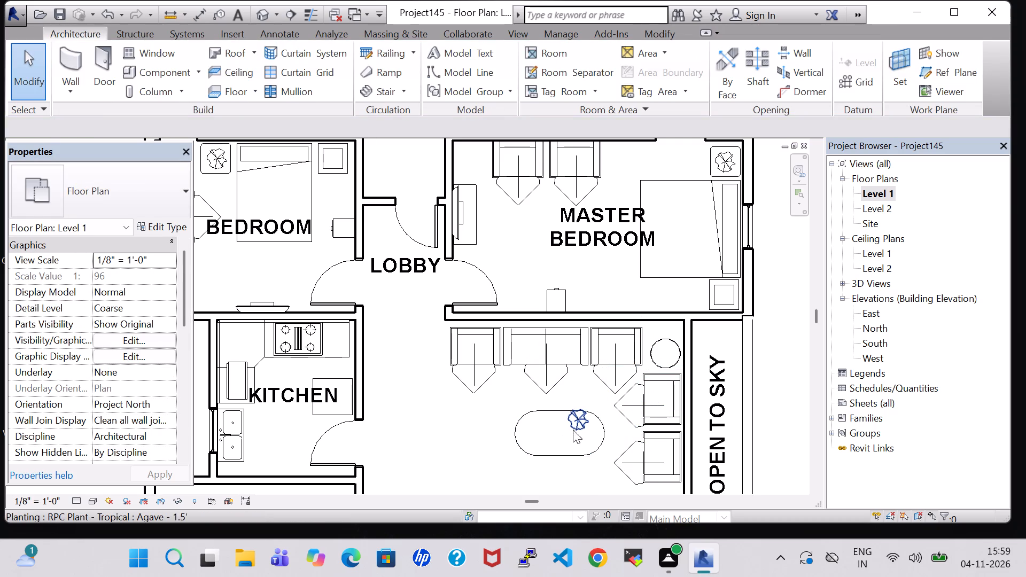
Nudge the agave plant south and west to the centre of the shifted oval table.
click(573, 426)
key(Down)
key(Down)
key(Down)
key(Down)
key(Left)
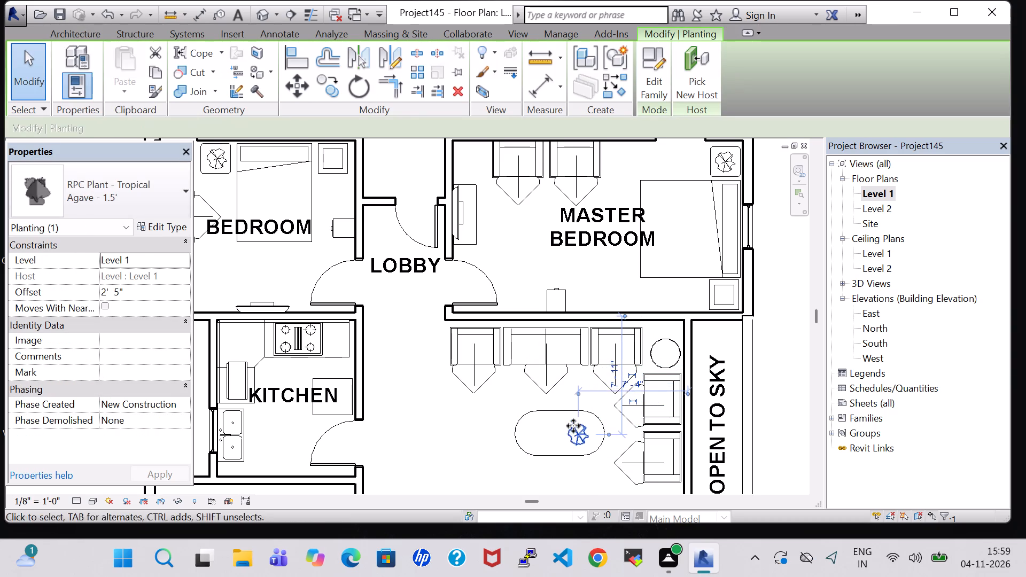
key(Left)
key(Left)
key(Left)
key(Left)
key(Left)
click(456, 432)
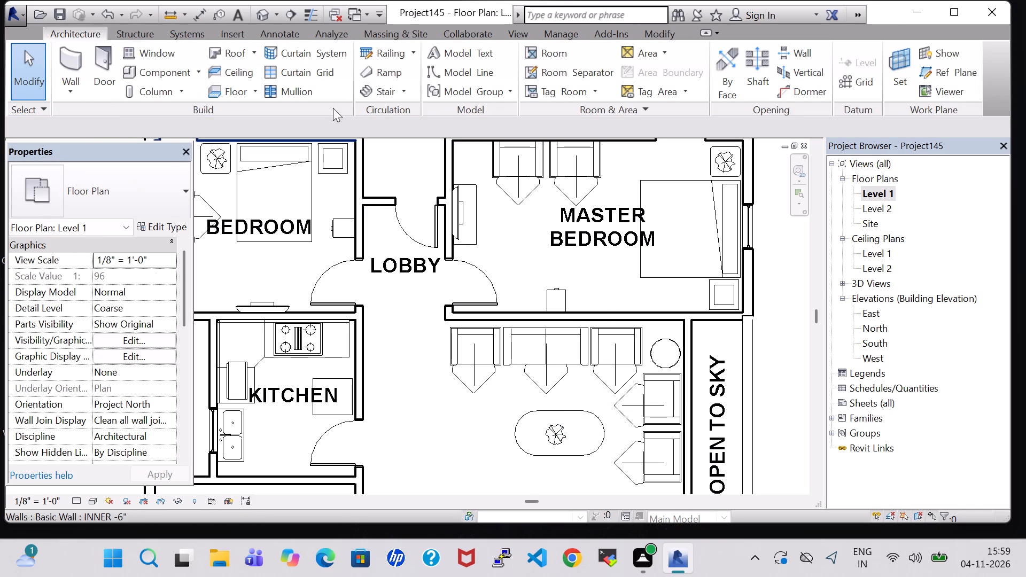
Examine the seated people and furniture of the seating area in the 3D view, and return to the Level 1 plan.
click(259, 15)
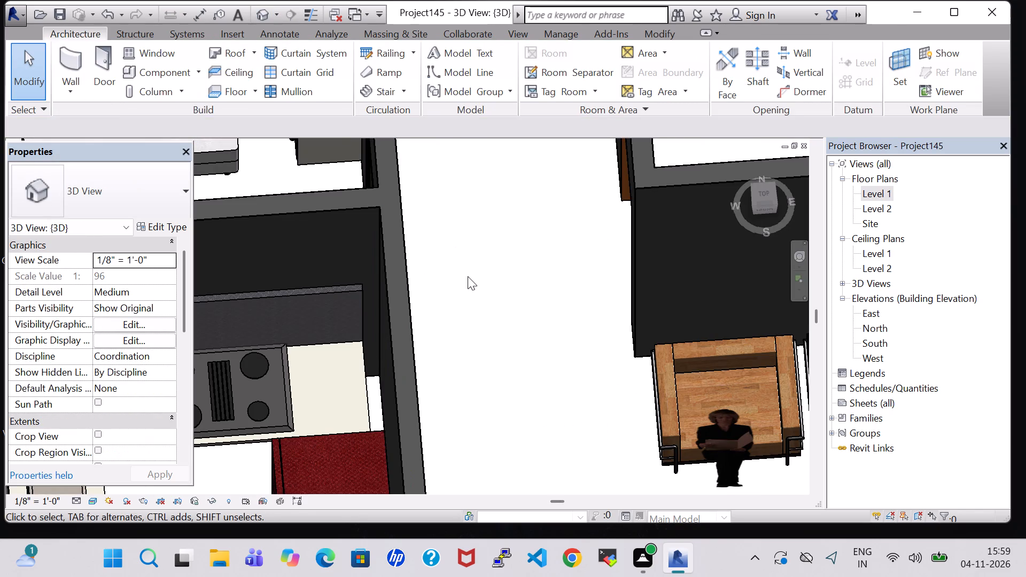
scroll(468, 279, down, 3)
shift+middle_drag(503, 425, 542, 404)
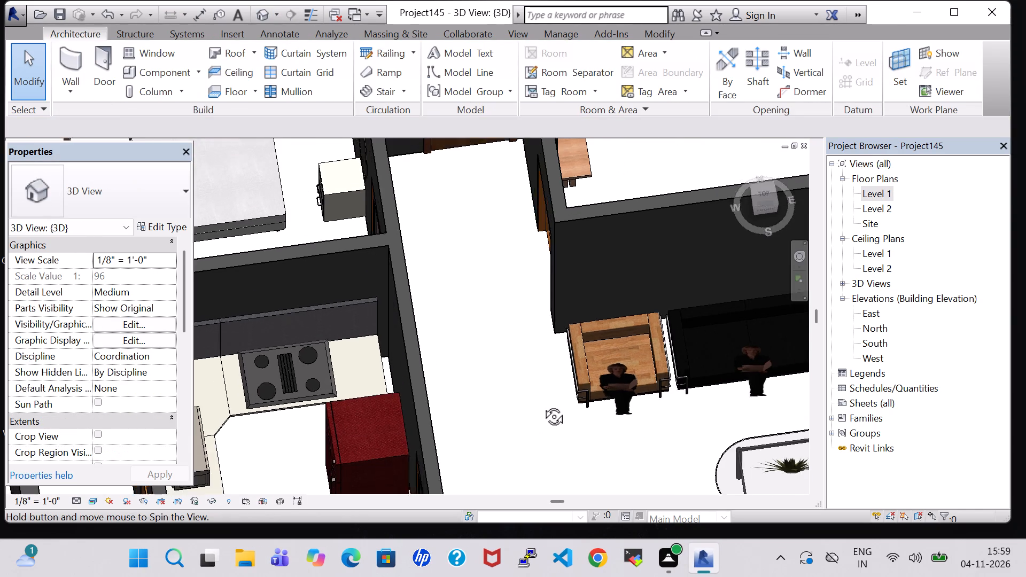
shift+middle_drag(542, 404, 574, 353)
scroll(572, 357, up, 4)
shift+middle_drag(587, 418, 609, 412)
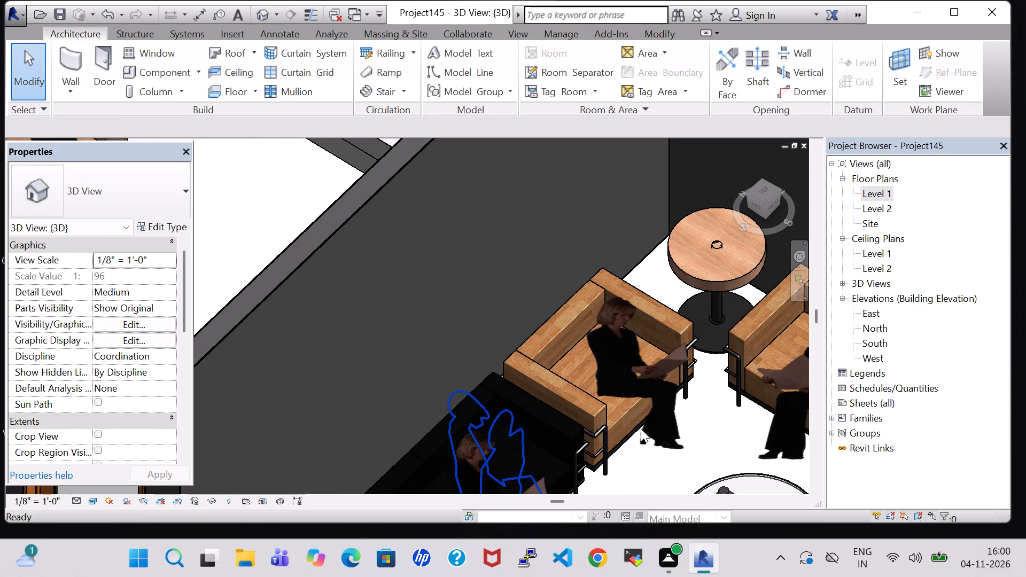
middle_drag(641, 428, 725, 224)
scroll(604, 370, down, 2)
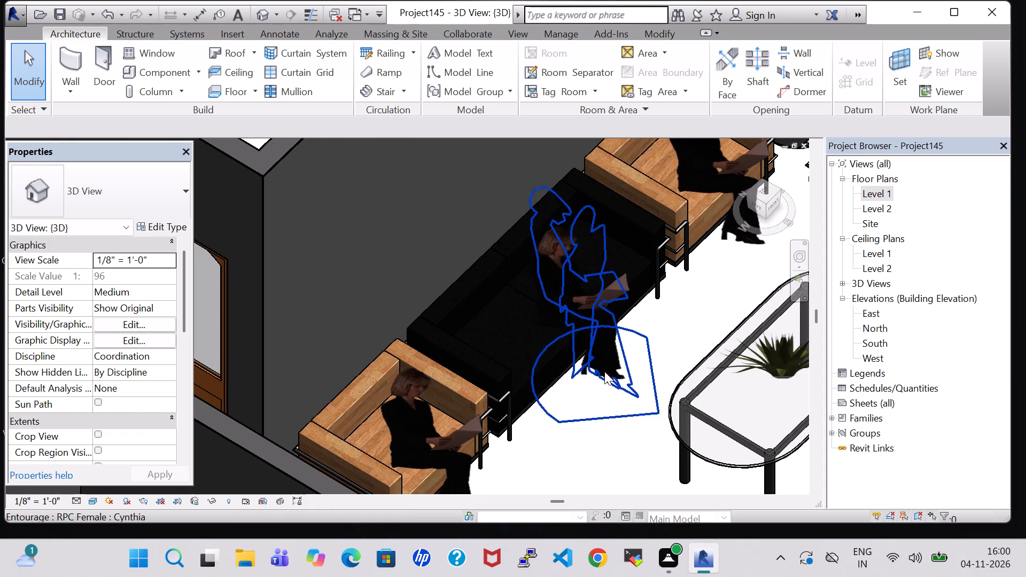
scroll(604, 371, down, 2)
middle_drag(624, 352, 440, 341)
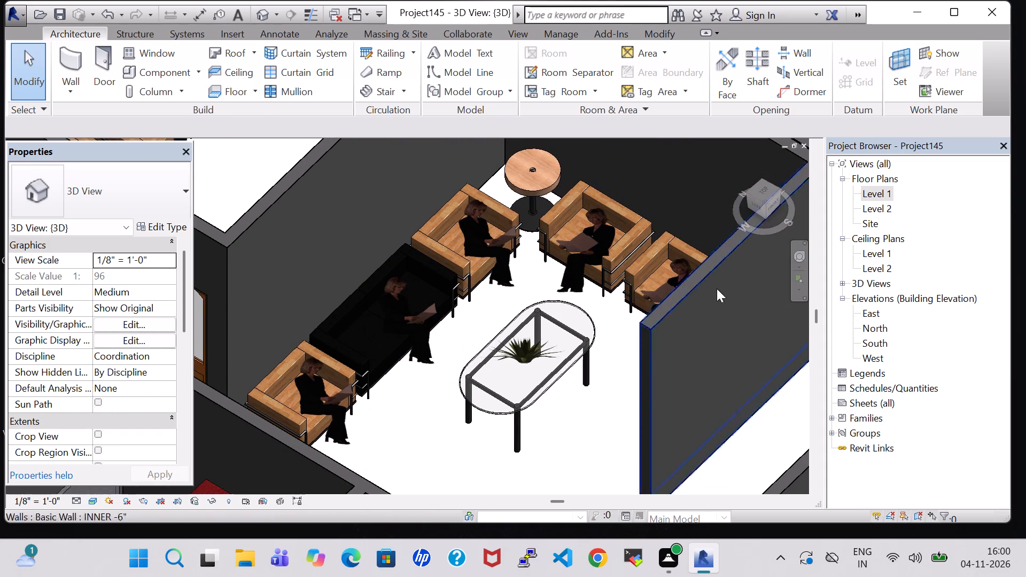
double_click(873, 194)
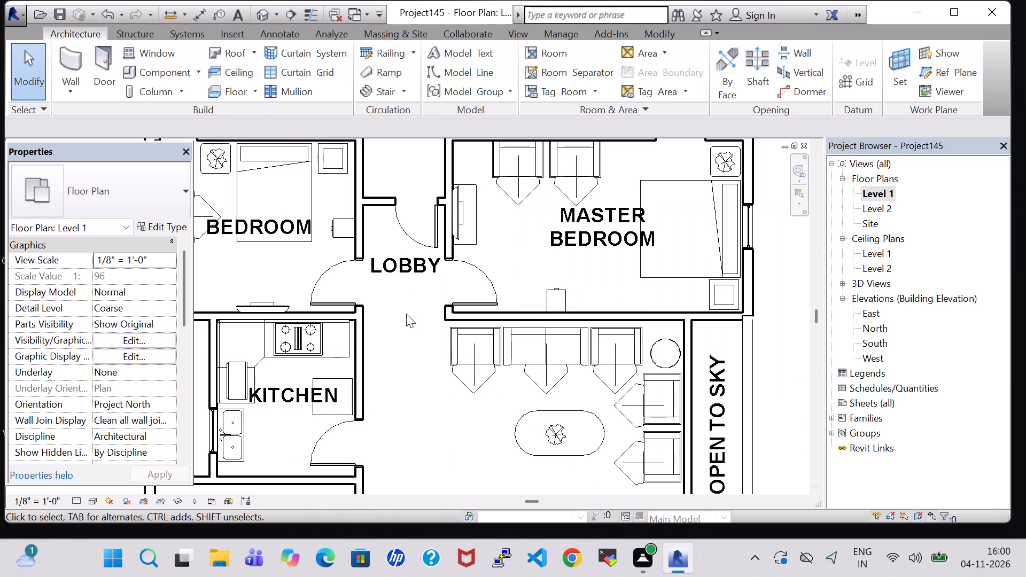
Nudge the seating area's TV west along the south wall, about 14' 9" from the wall on the kitchen side.
scroll(398, 321, down, 4)
middle_drag(394, 322, 441, 268)
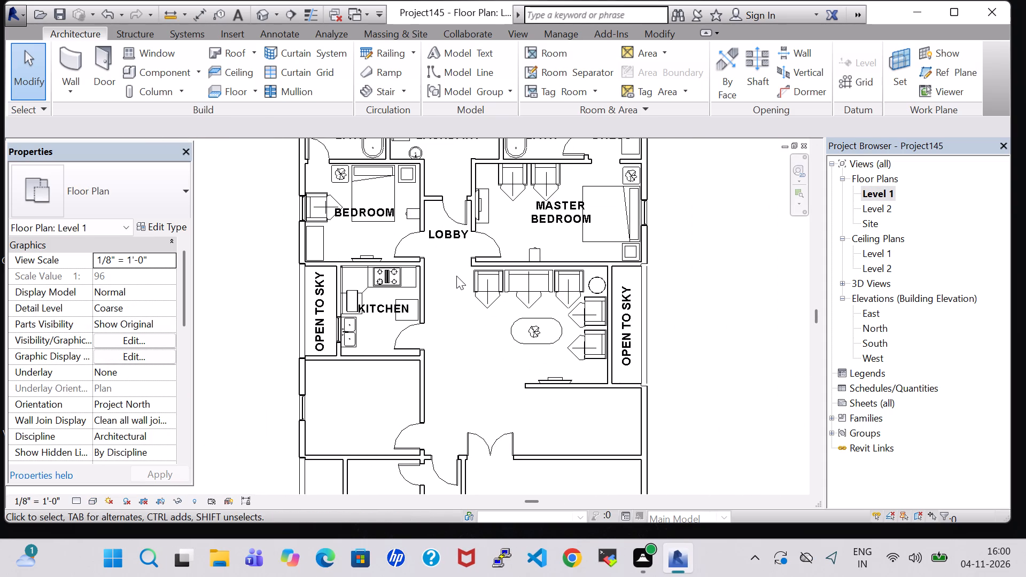
click(554, 377)
click(438, 375)
click(550, 375)
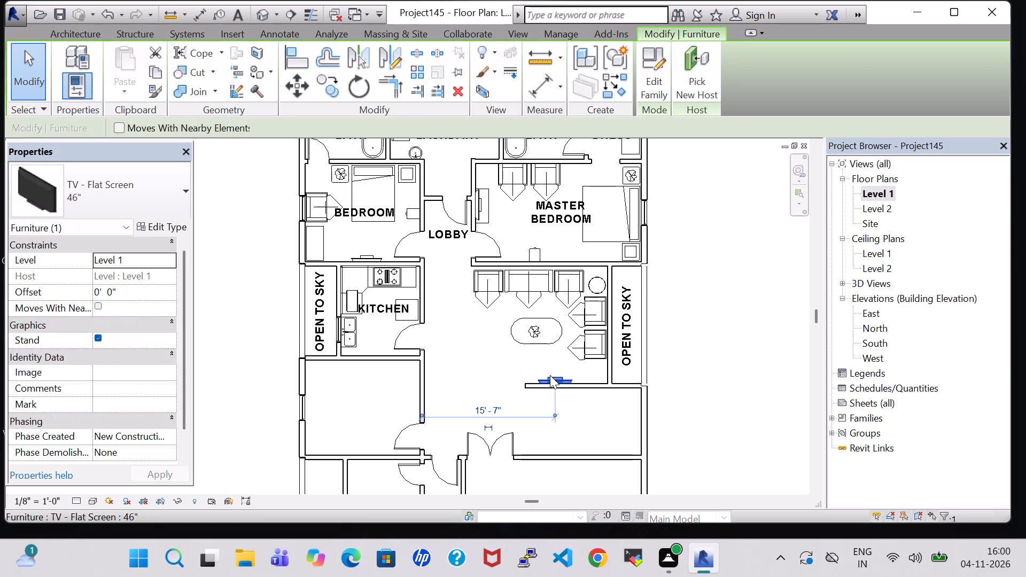
key(Left)
key(Left)
click(460, 354)
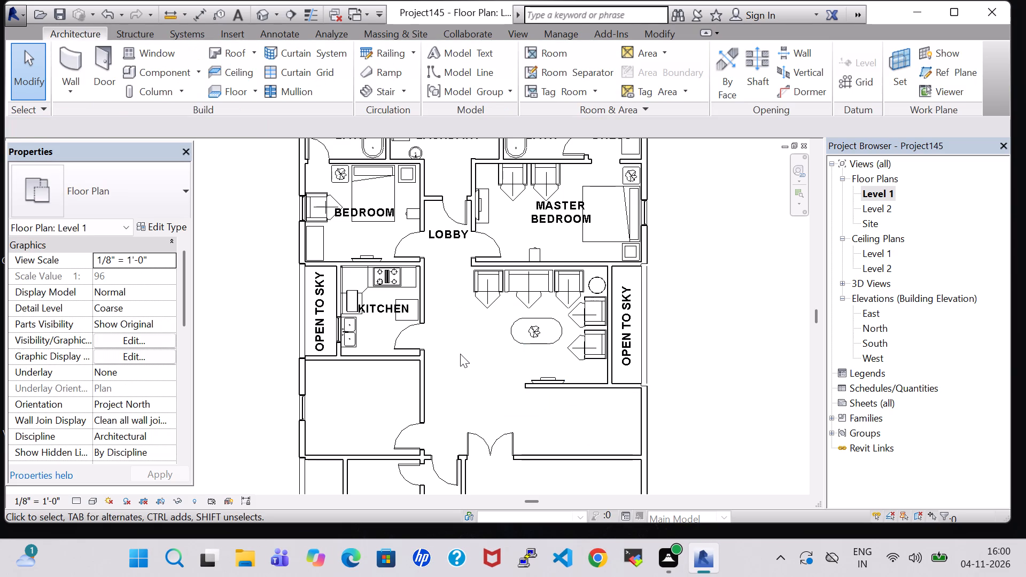
Change the seating area's TV to the 50" type.
click(549, 373)
click(180, 227)
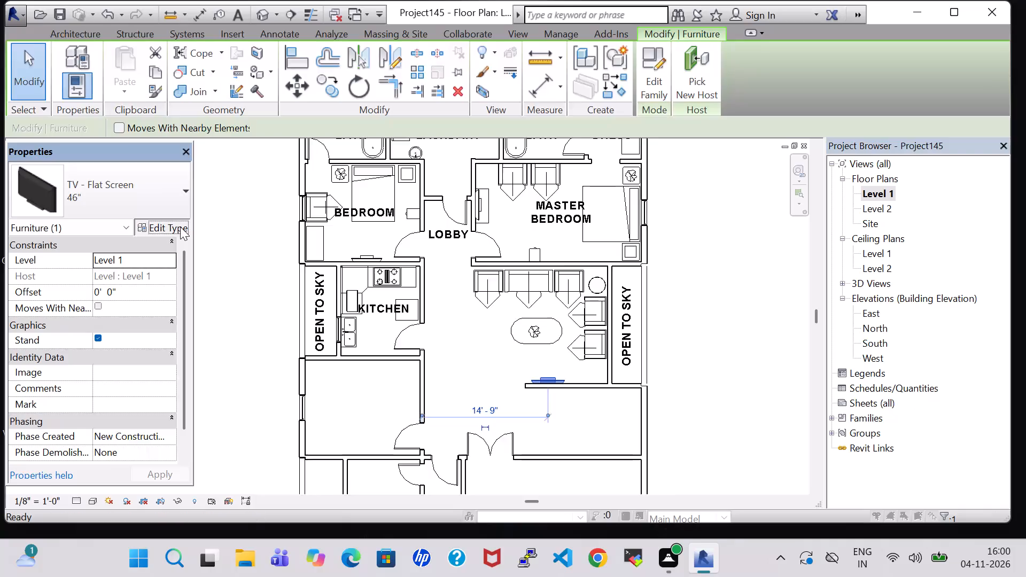
click(182, 110)
click(182, 116)
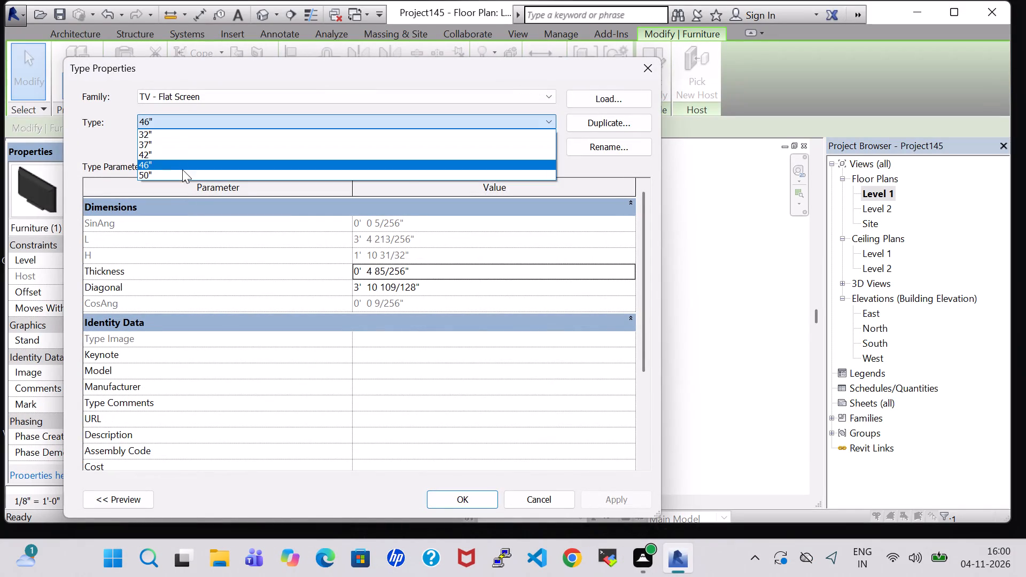
click(182, 174)
click(449, 498)
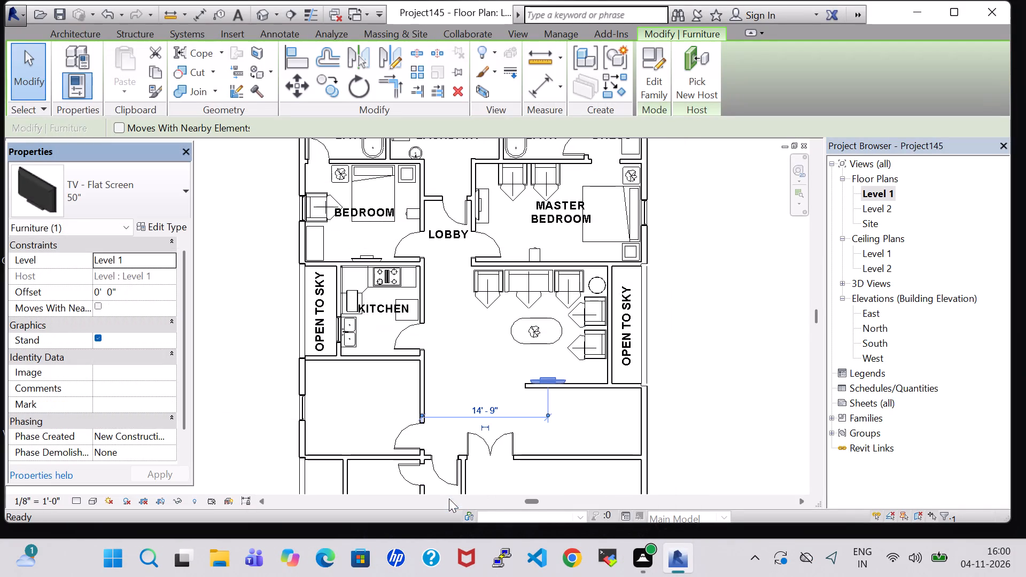
click(484, 366)
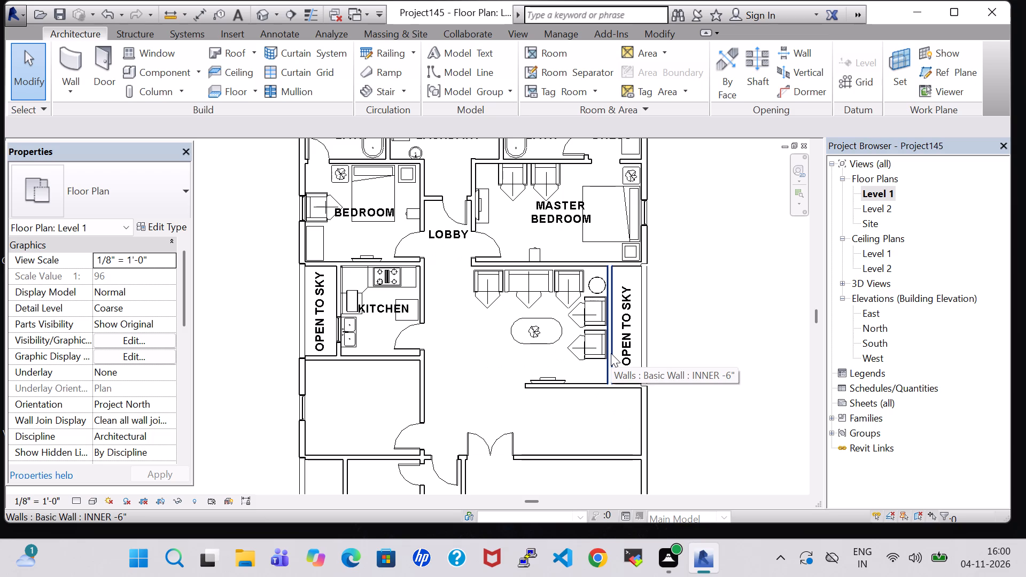
Place a new tagged room in the seating area, over the oval table.
middle_drag(444, 355, 441, 276)
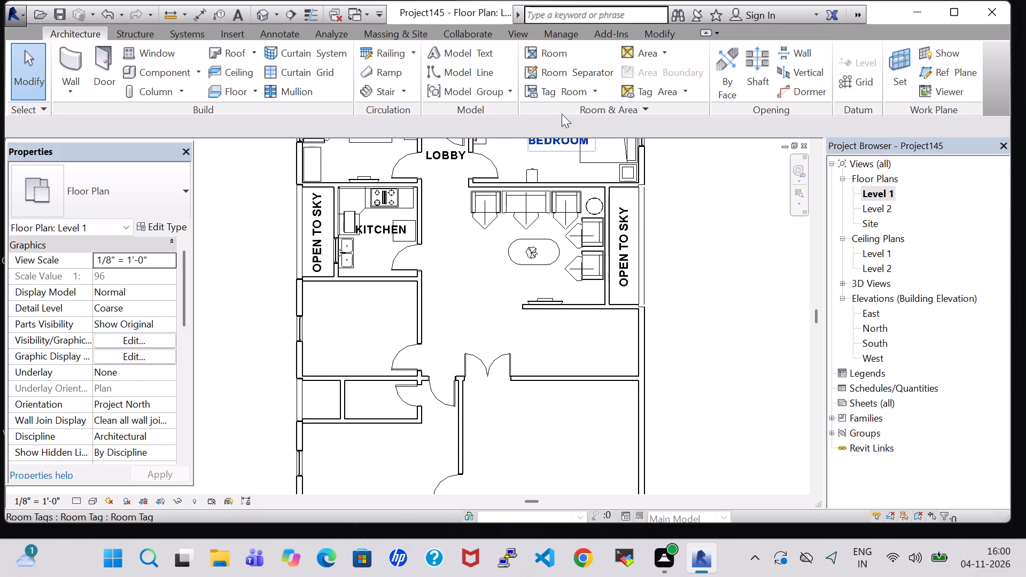
click(557, 56)
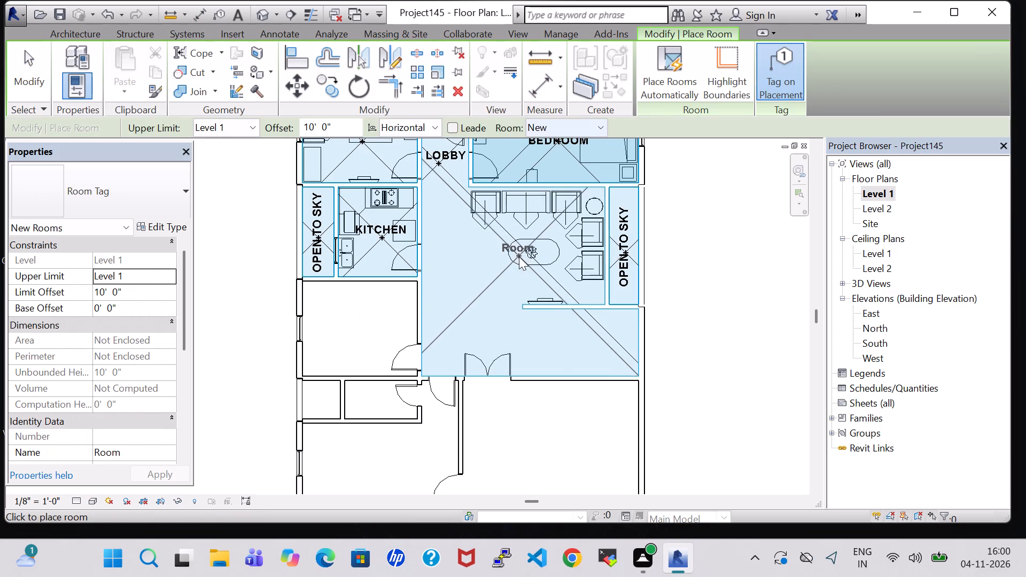
click(513, 261)
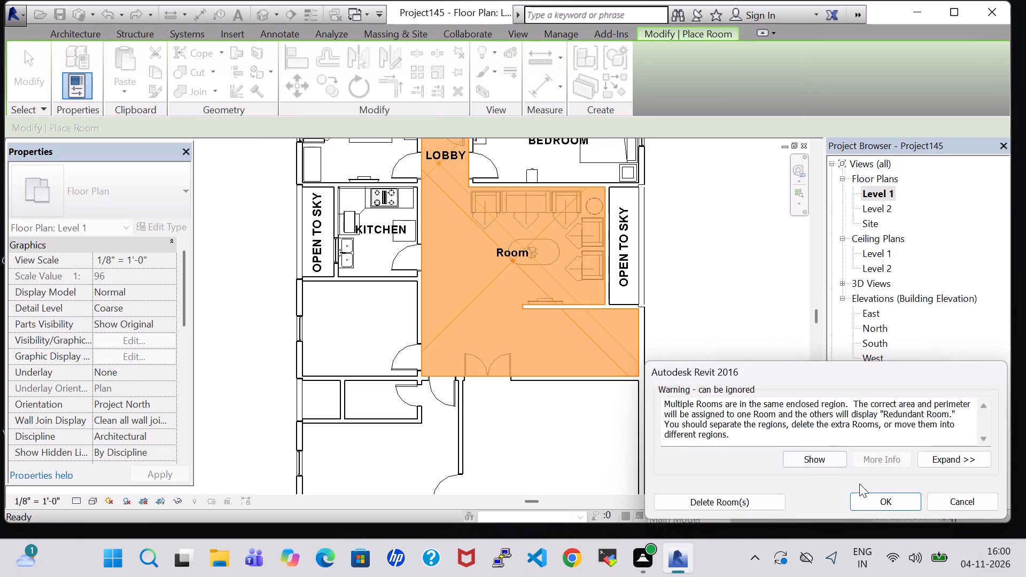
click(882, 506)
key(Escape)
key(Escape)
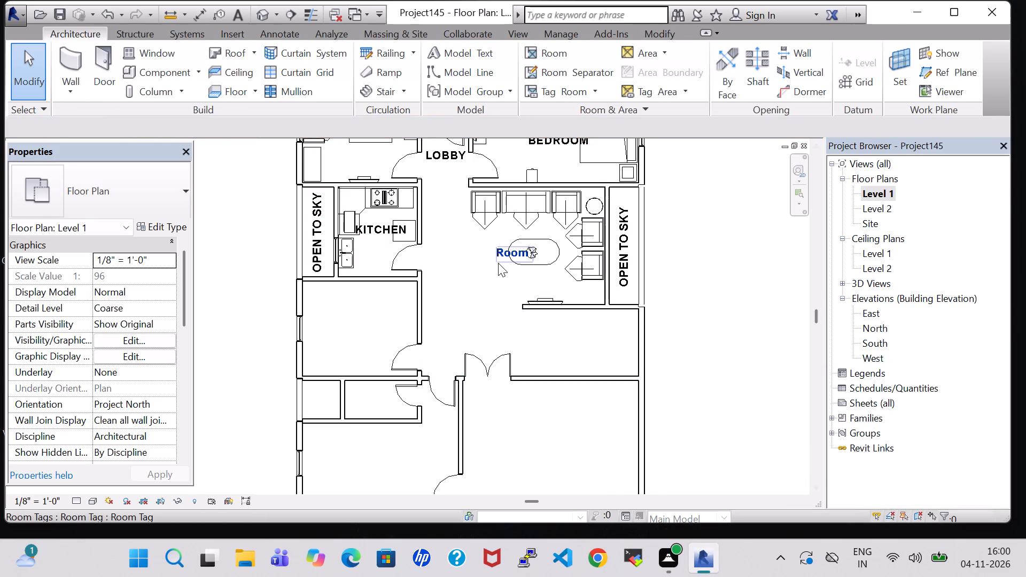
Rename the seating area's new room tag as T.V.LOUNGE.
double_click(498, 255)
key(BackSpace)
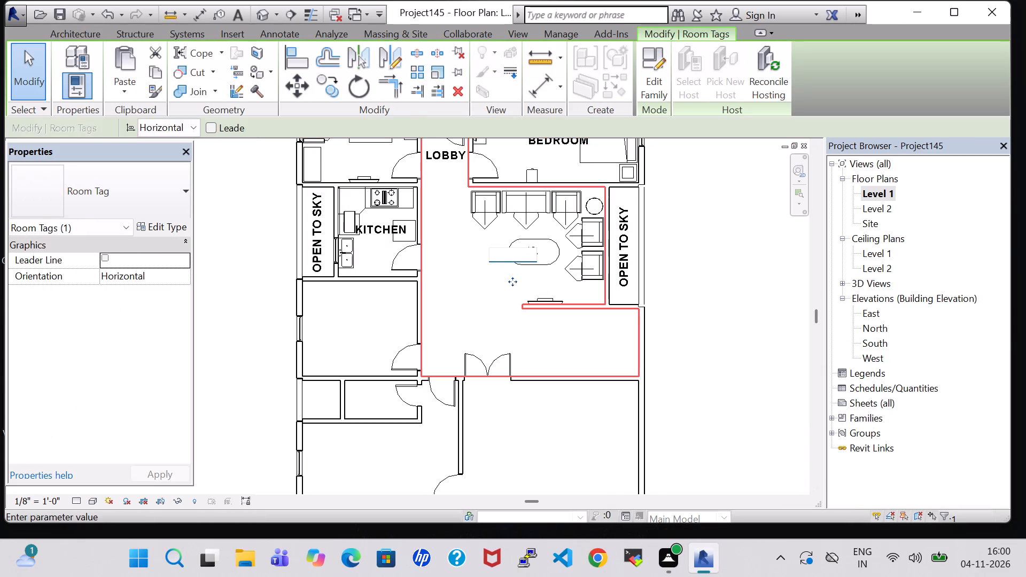
text(T.V.L)
text(OUNGE)
key(Return)
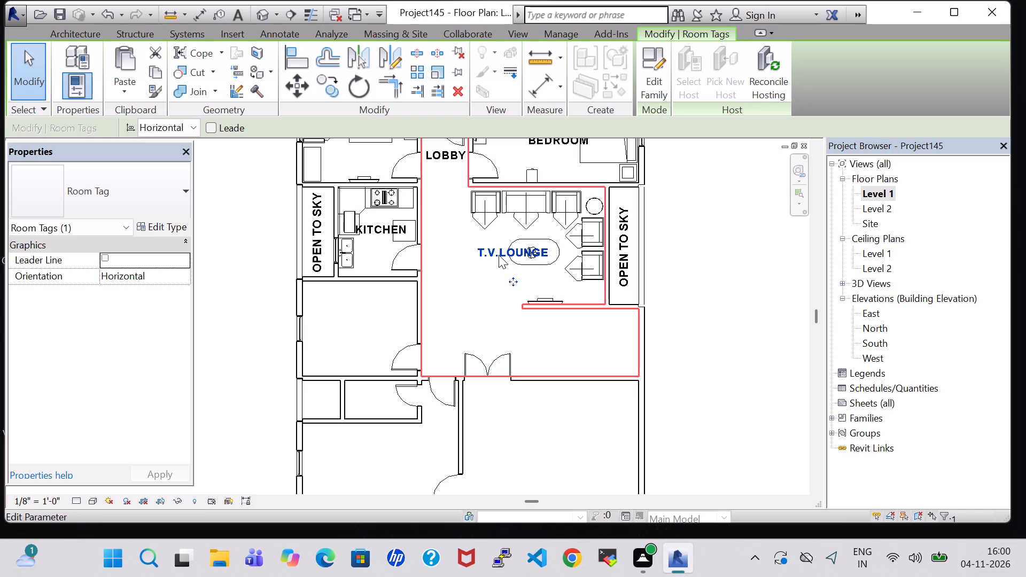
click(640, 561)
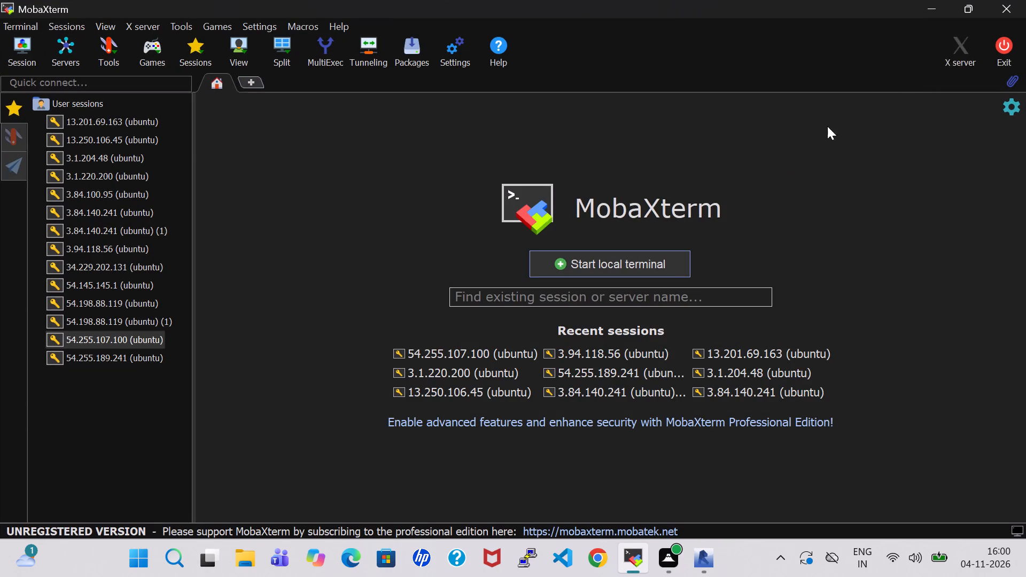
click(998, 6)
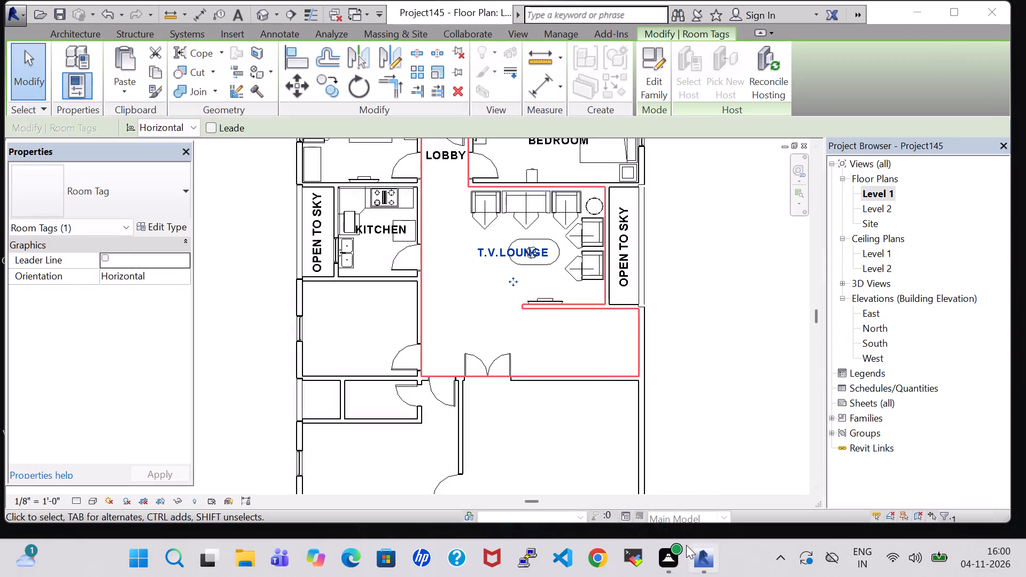
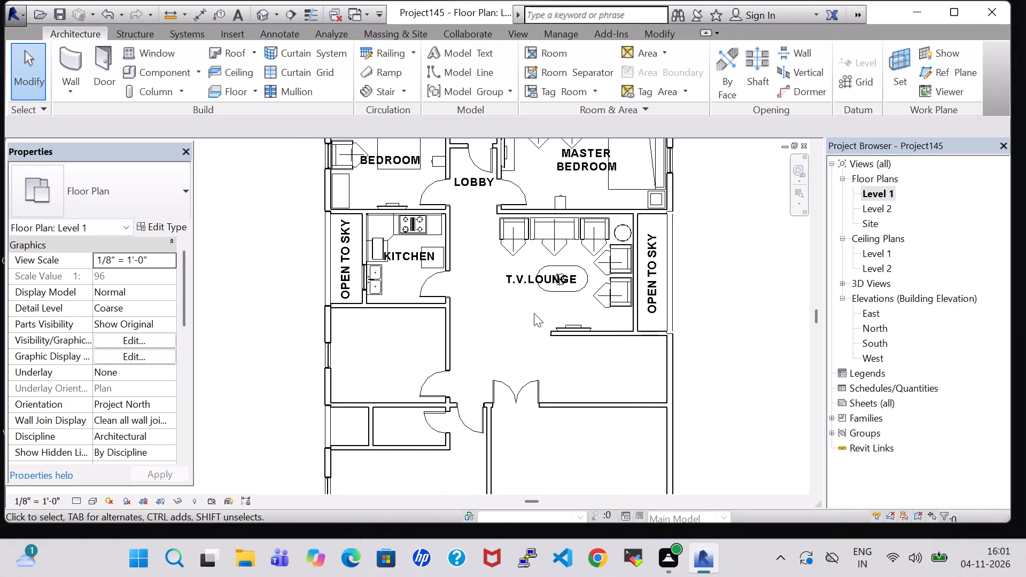
Place a similar Queen 60" x 79" bed in the room south of the kitchen, headboard on the north wall, about 6' 3" from the east wall.
click(492, 318)
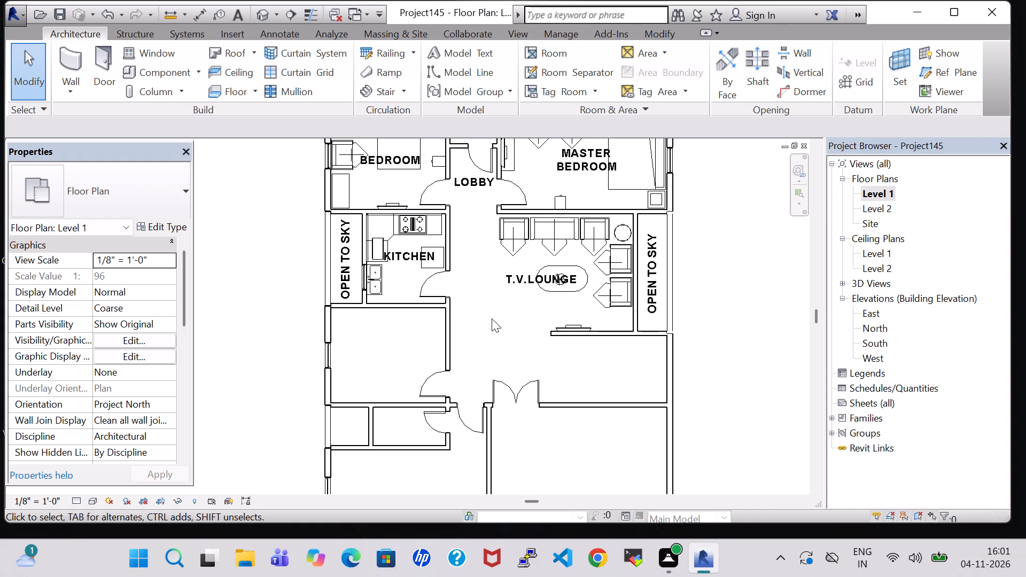
middle_drag(489, 318, 489, 283)
scroll(368, 317, up, 1)
middle_drag(368, 317, 385, 275)
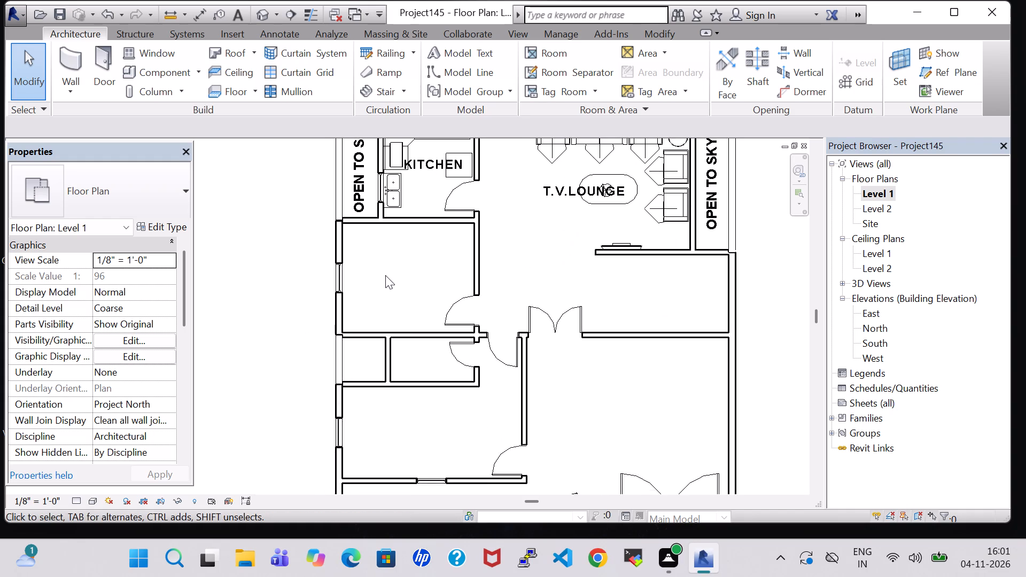
scroll(385, 277, down, 2)
middle_drag(385, 281, 384, 252)
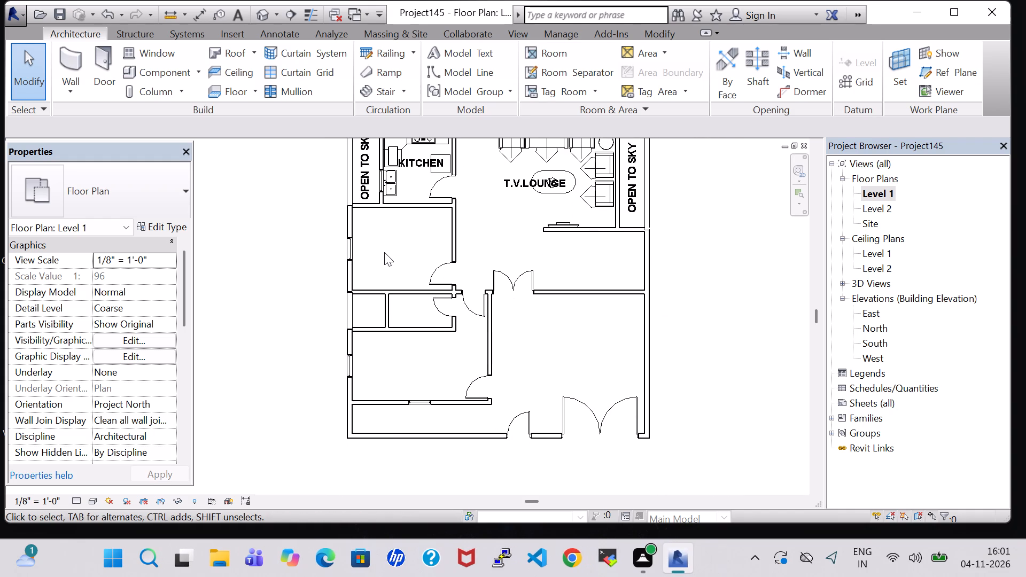
middle_drag(384, 252, 372, 381)
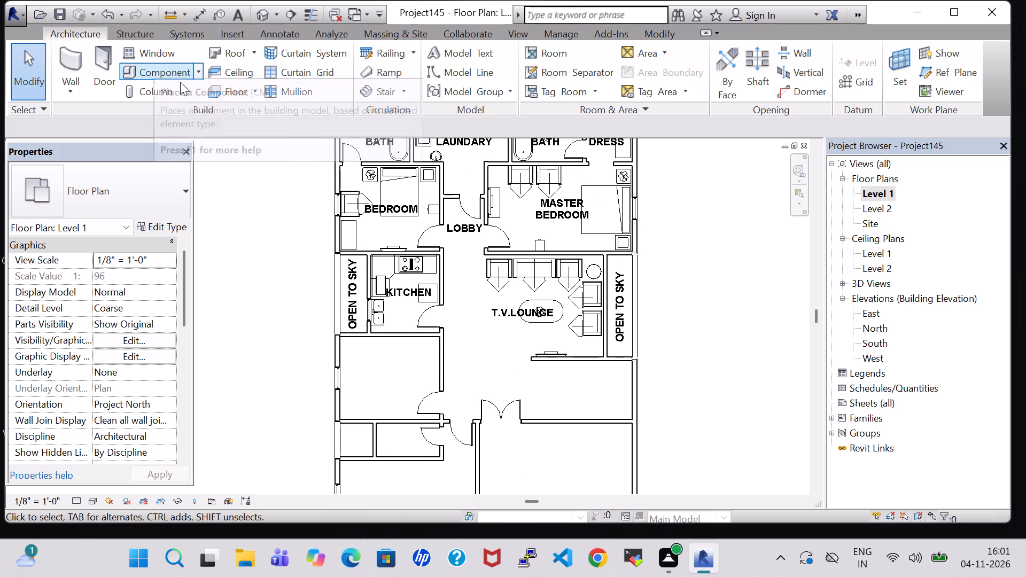
click(387, 189)
right_click(388, 189)
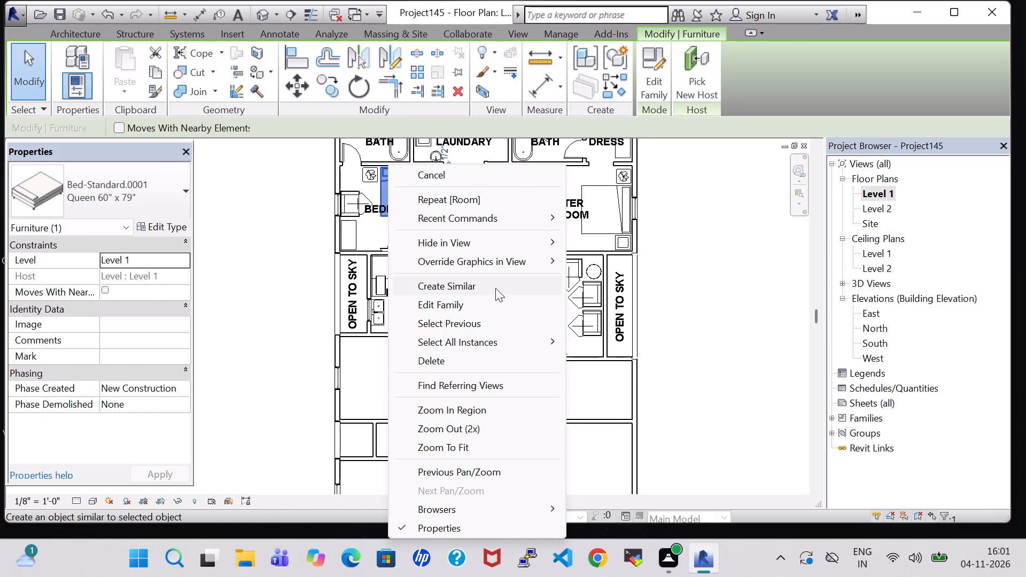
click(495, 289)
scroll(400, 376, up, 2)
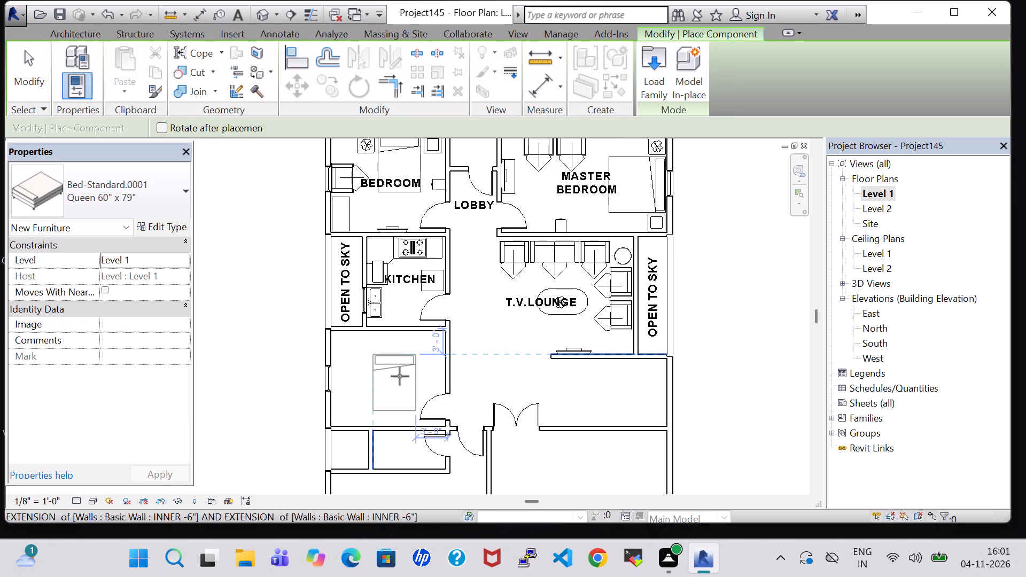
click(373, 361)
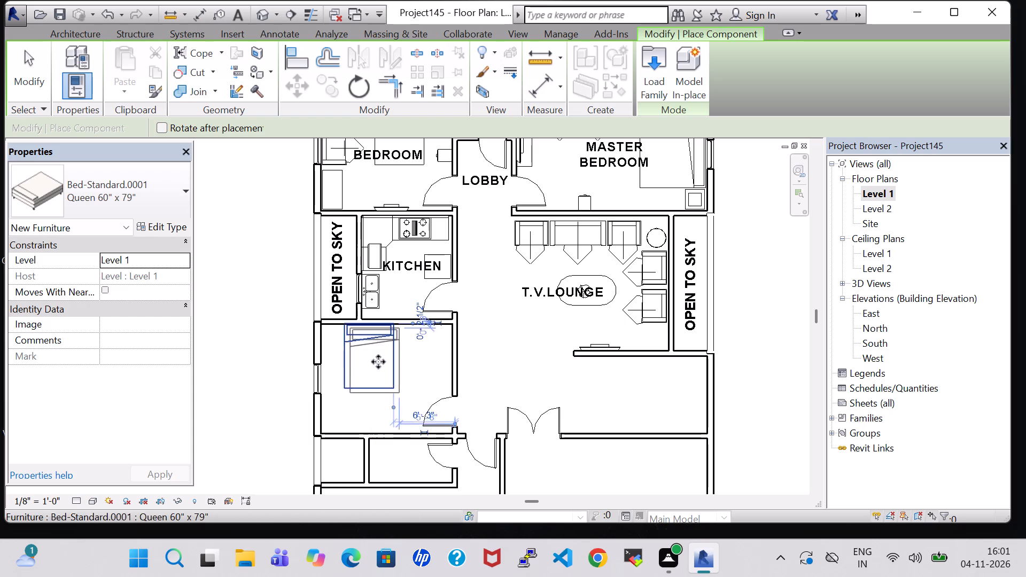
key(Escape)
key(Escape)
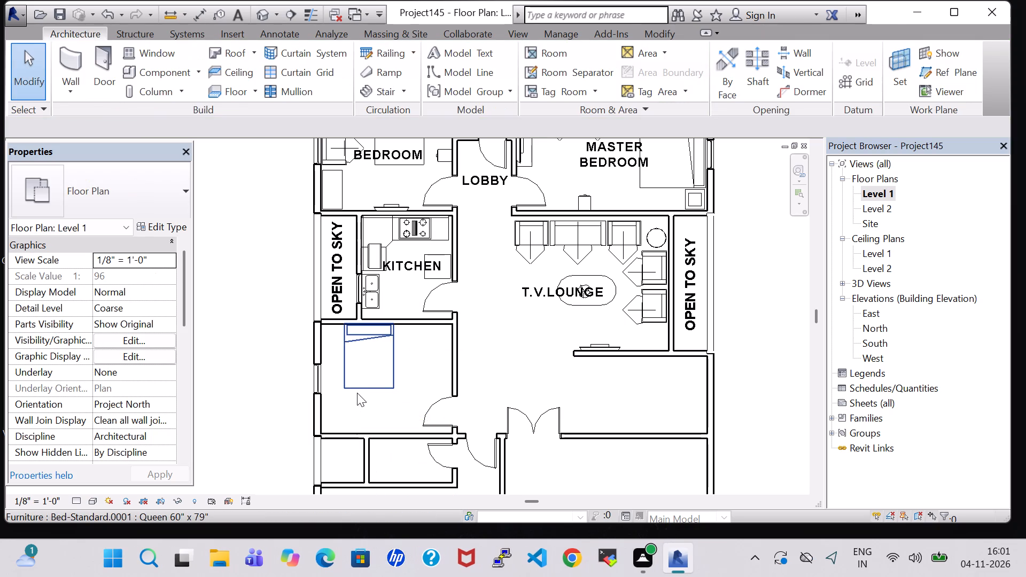
Change the new bed in the room south of the kitchen to the Double 54" x 75" type.
click(359, 388)
click(100, 202)
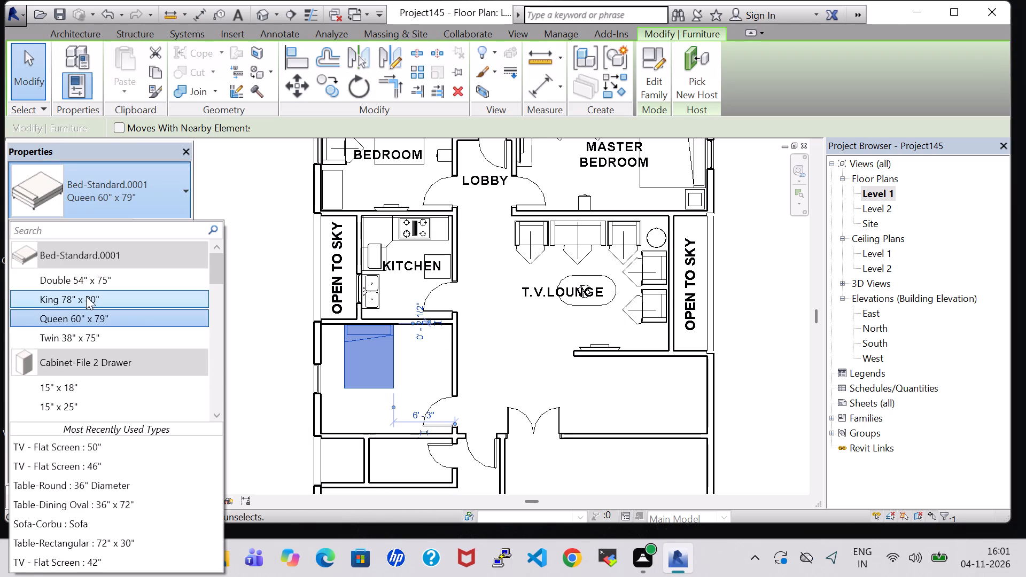
click(81, 278)
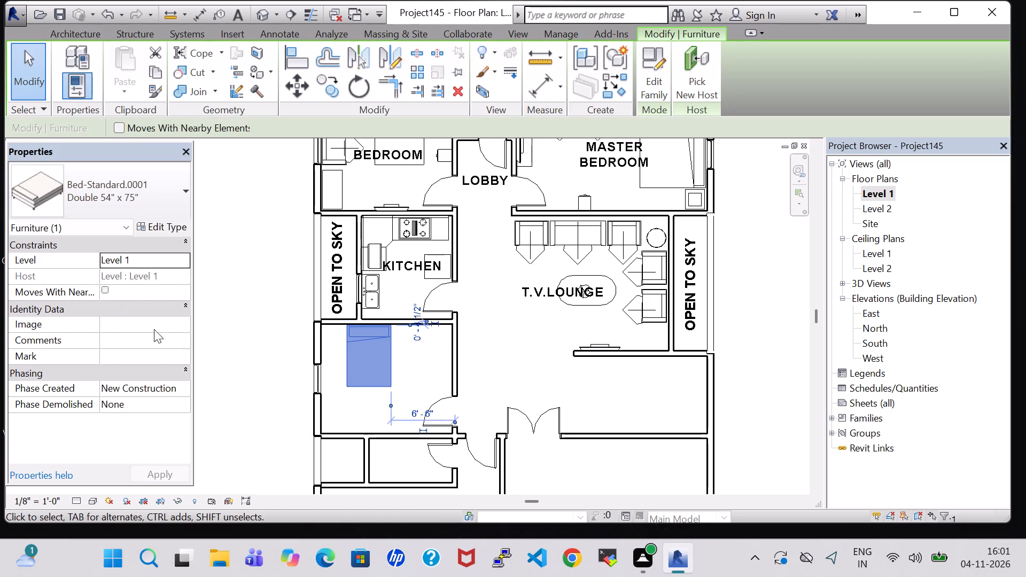
click(422, 368)
Nudge the double bed west along the north wall, about 6' 10" from the room's east wall.
click(397, 367)
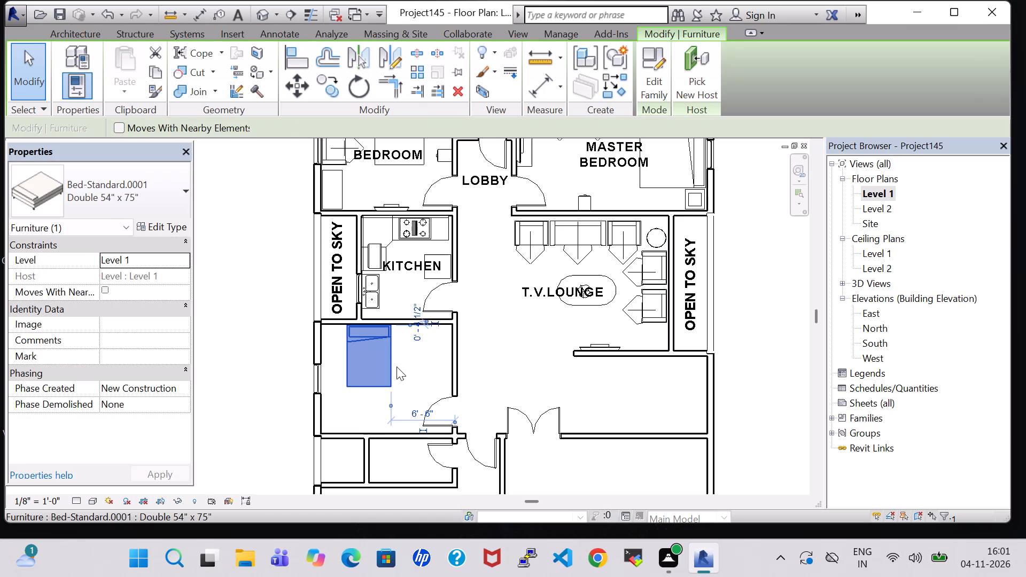
key(Down)
key(Right)
key(Right)
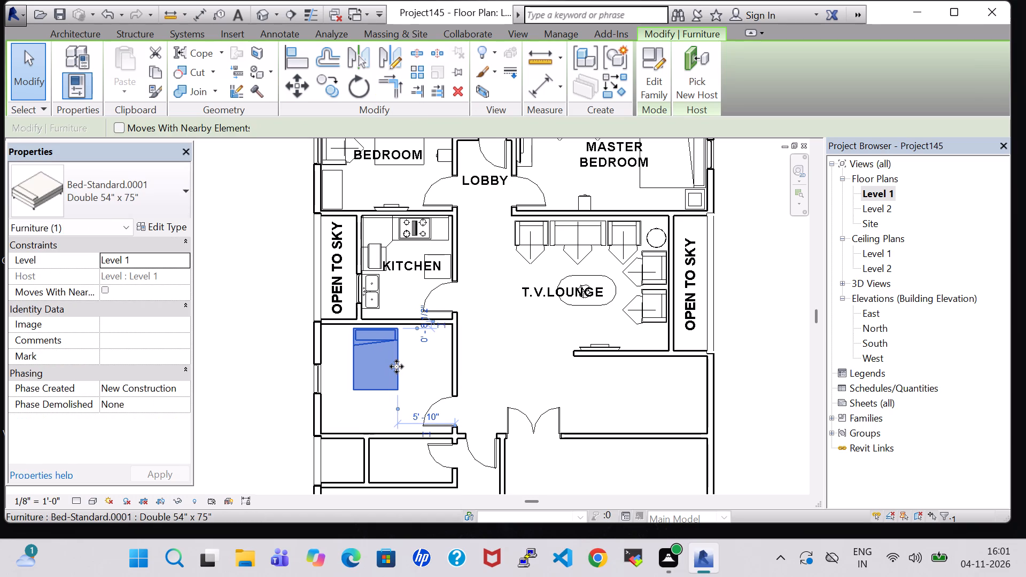
key(Up)
key(Left)
key(Left)
key(Left)
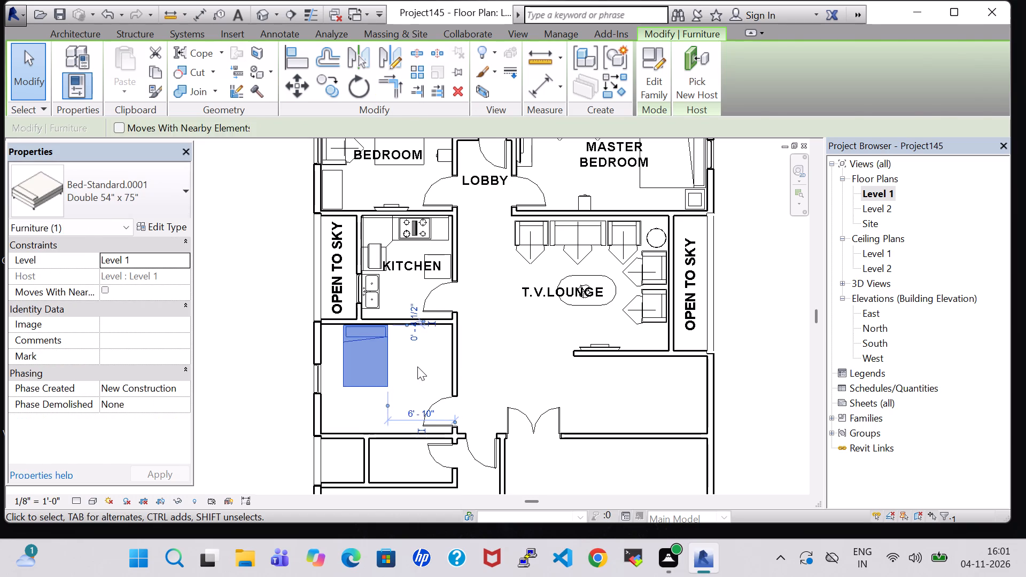
click(417, 367)
Place a similar 24" x 24" end table between the double bed and the west wall, in the room's northwest corner.
scroll(362, 331, up, 2)
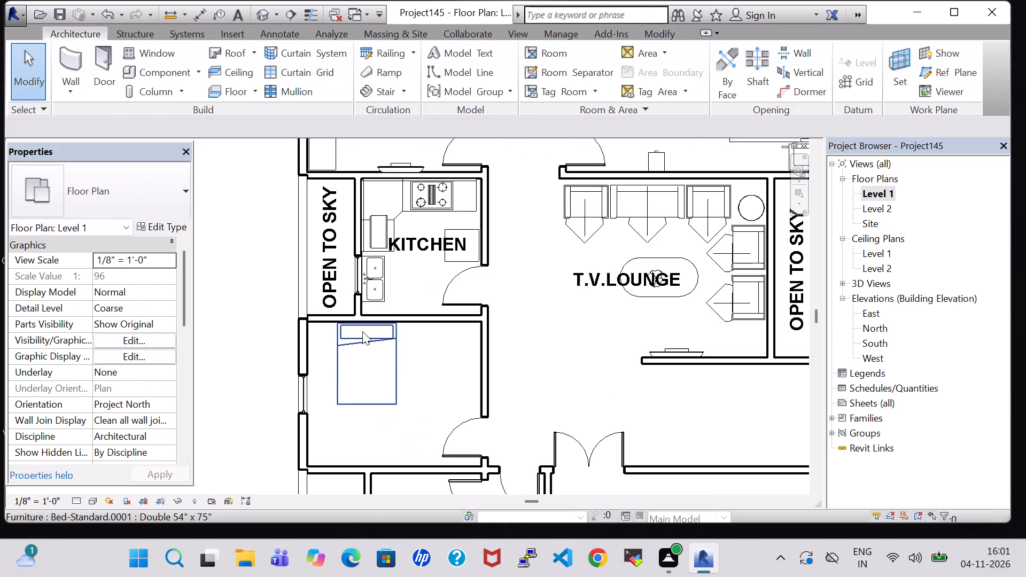
scroll(362, 331, up, 2)
middle_drag(362, 331, 518, 354)
scroll(519, 341, down, 2)
middle_drag(524, 315, 279, 468)
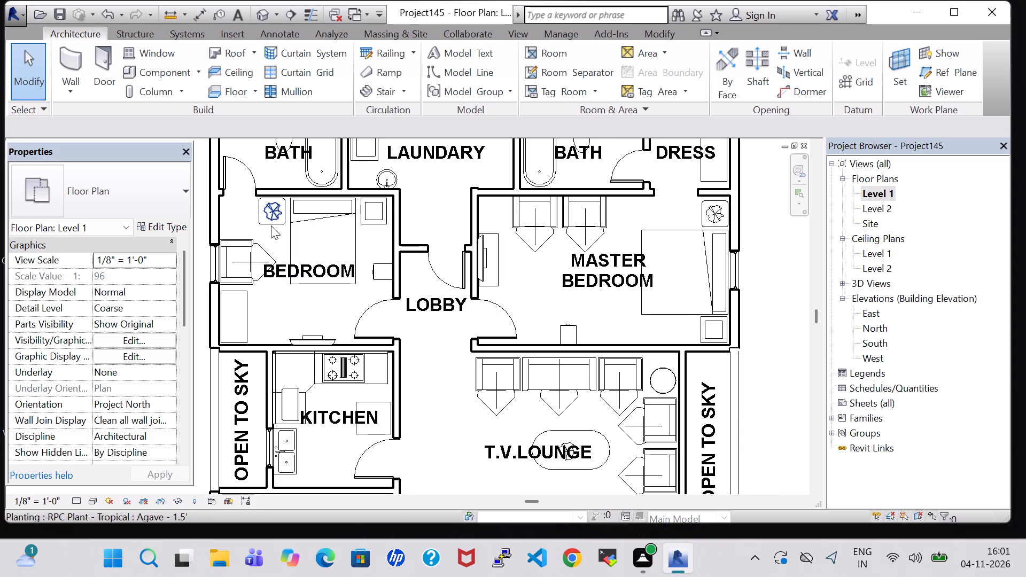
scroll(271, 231, up, 4)
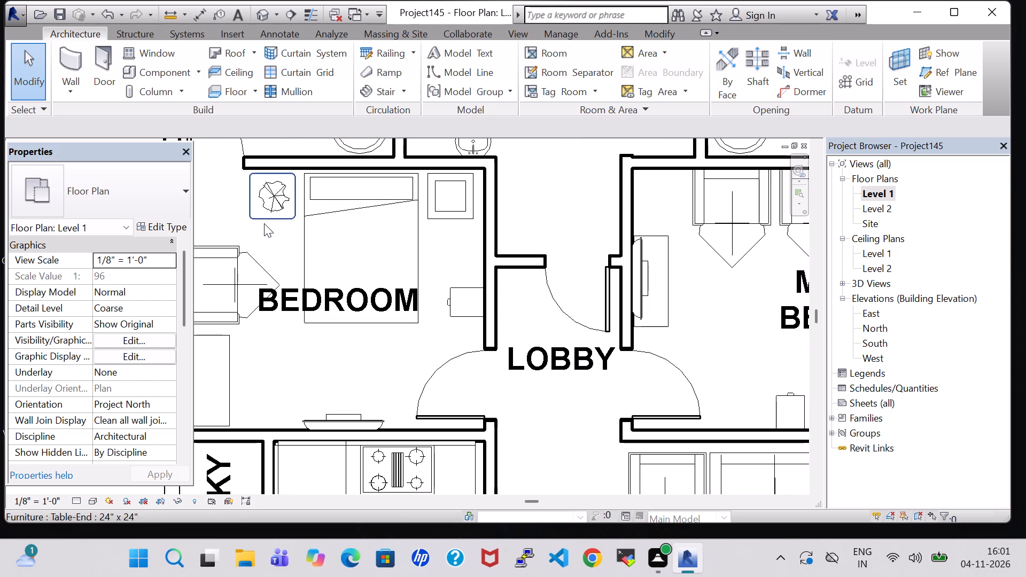
click(261, 220)
right_click(261, 220)
click(337, 287)
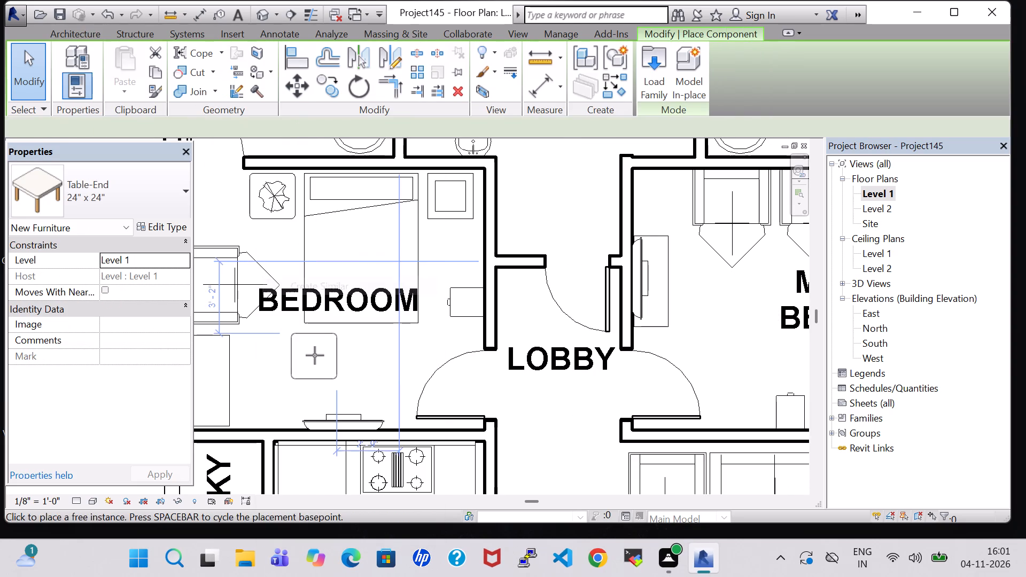
middle_drag(315, 355, 469, 157)
middle_drag(418, 432, 444, 161)
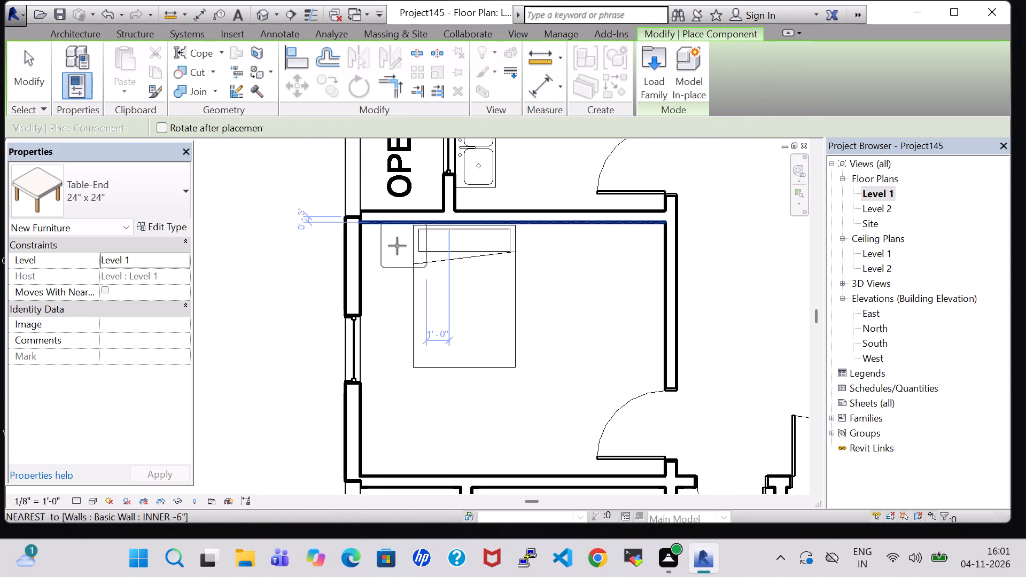
scroll(387, 256, up, 6)
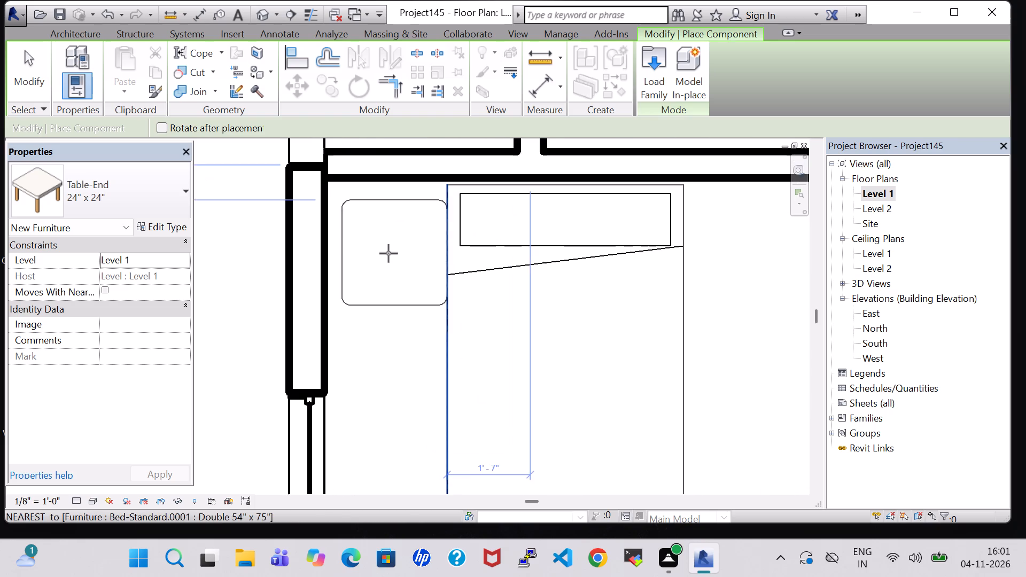
click(386, 246)
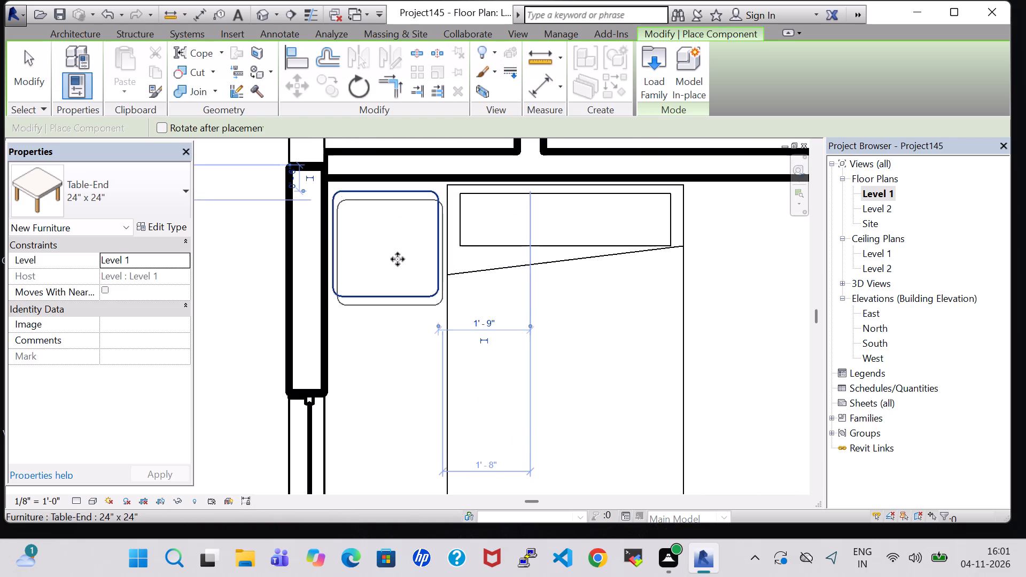
key(Escape)
key(Escape)
Nudge the double bed slightly east, away from the new end table.
click(460, 277)
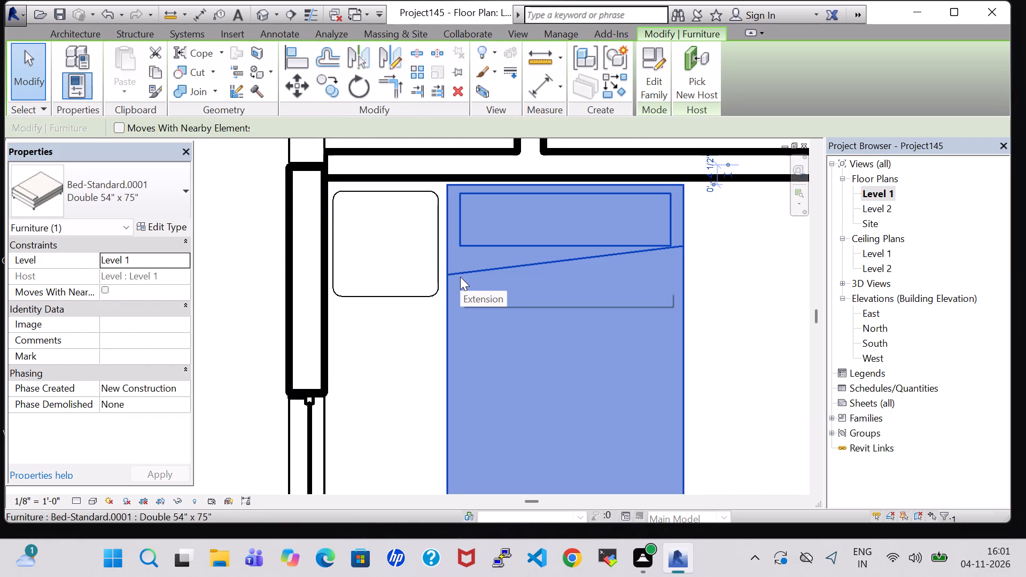
key(Right)
key(Right)
key(Right)
key(Right)
key(Right)
Nudge the new end table about 2 1/4" east, closer to the double bed.
click(412, 301)
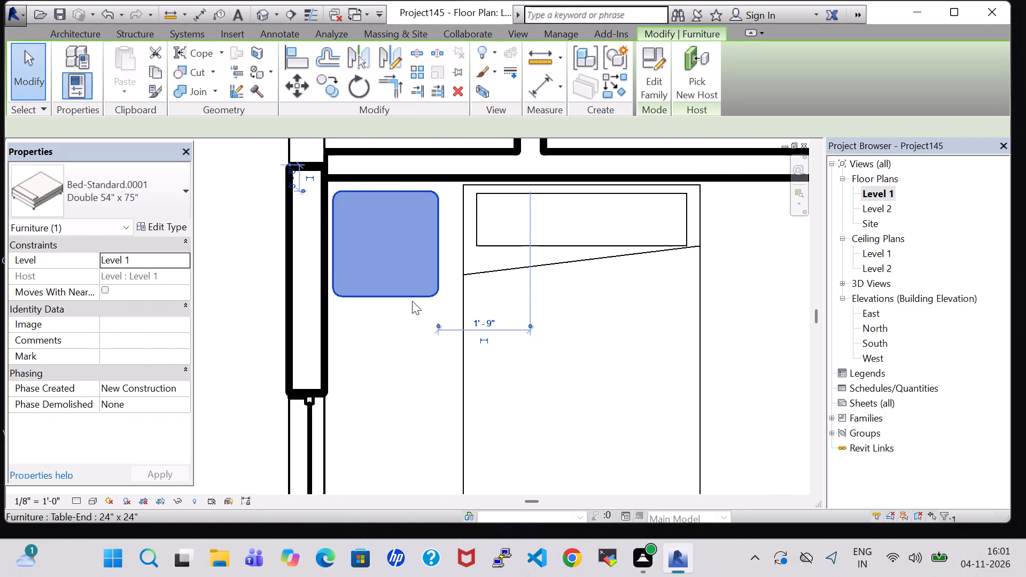
key(Right)
key(Right)
key(Right)
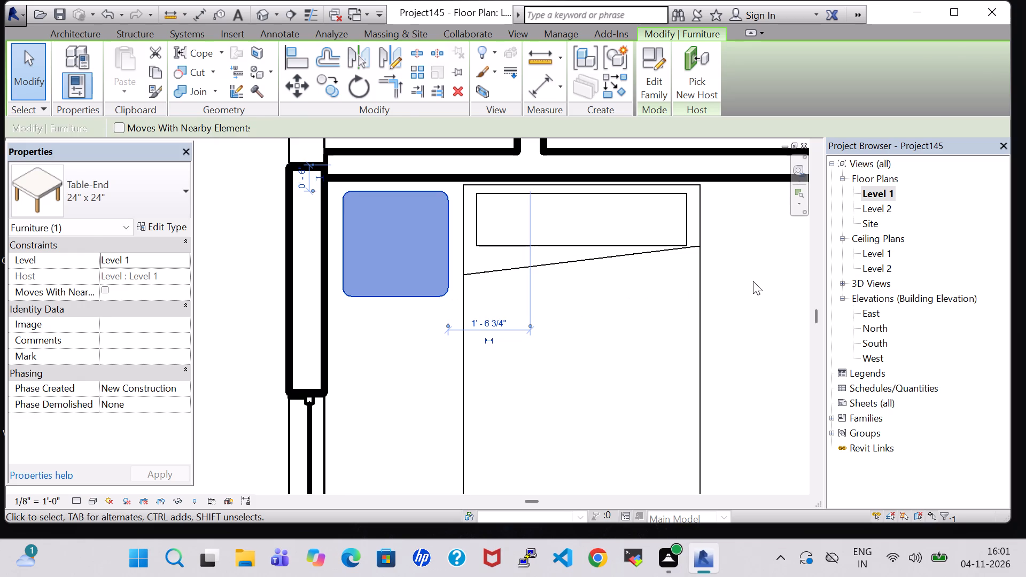
click(753, 280)
Place a similar 24" x 24" x 24" coffee table on the double bed's east side, about 5' 3" from the room's east wall.
scroll(753, 280, down, 4)
middle_drag(725, 276, 429, 316)
scroll(429, 316, down, 3)
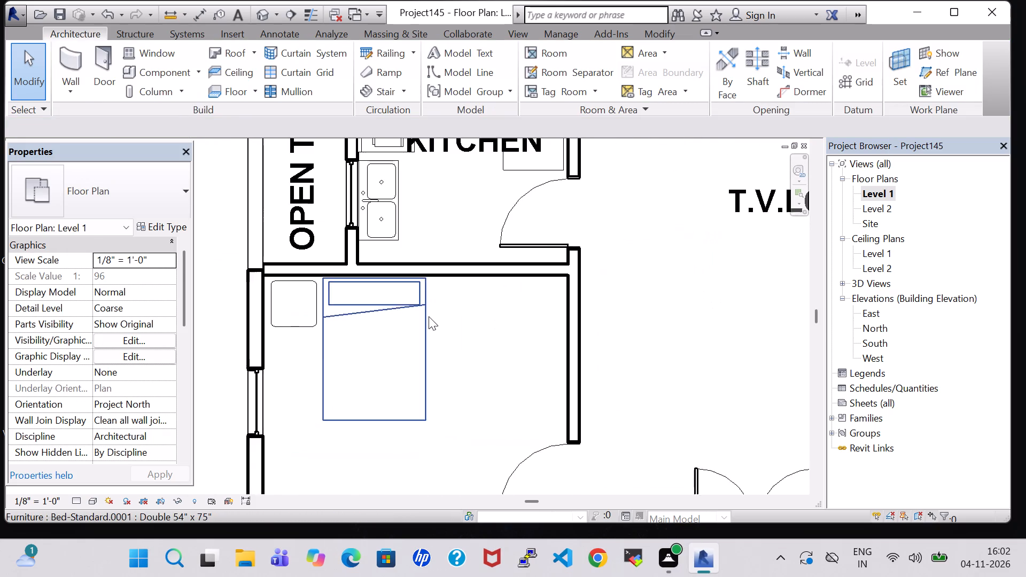
scroll(429, 316, down, 1)
middle_drag(429, 316, 440, 439)
middle_drag(413, 316, 439, 479)
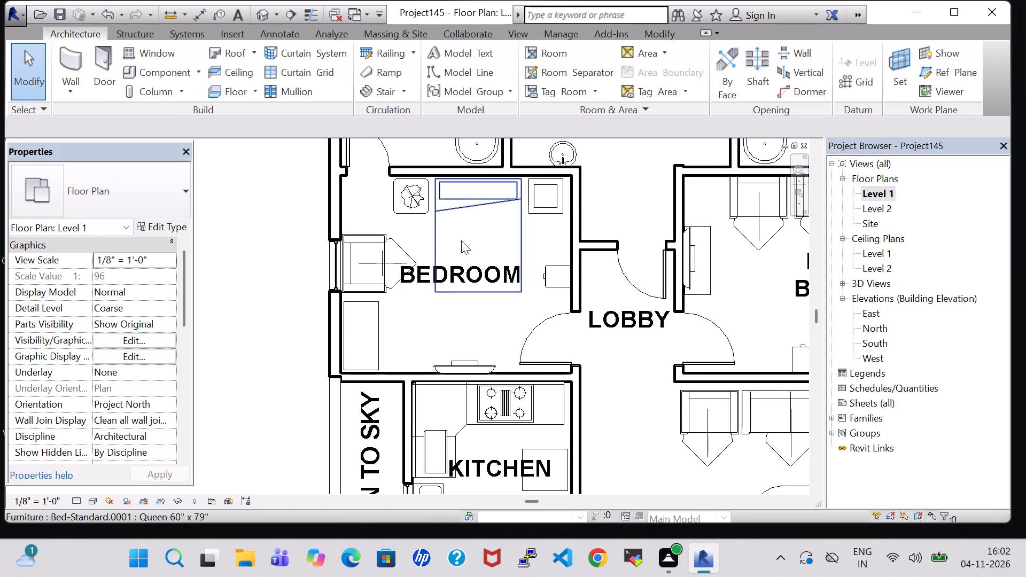
click(546, 207)
right_click(546, 207)
click(603, 288)
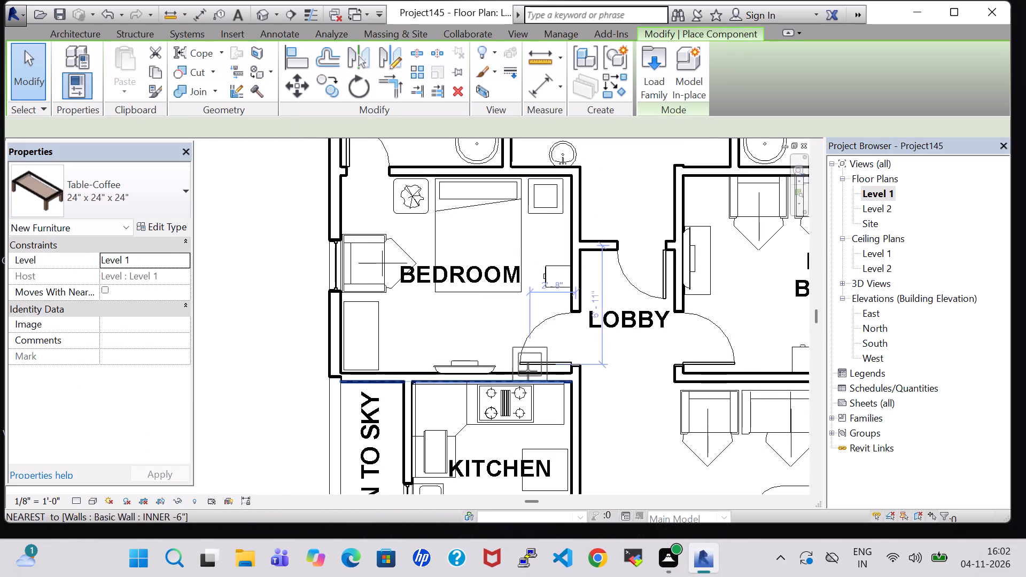
middle_drag(527, 371, 497, 169)
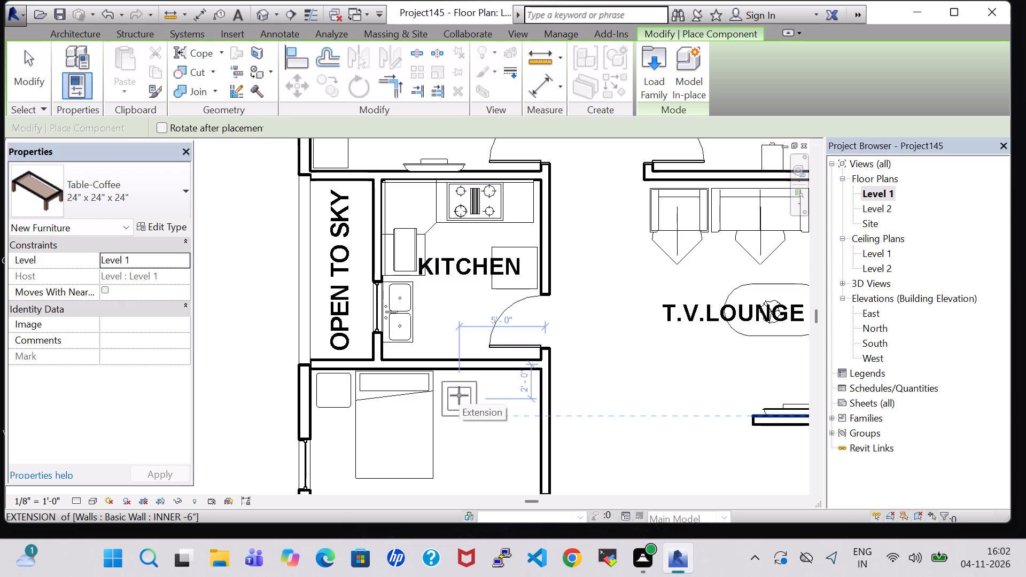
scroll(459, 395, up, 4)
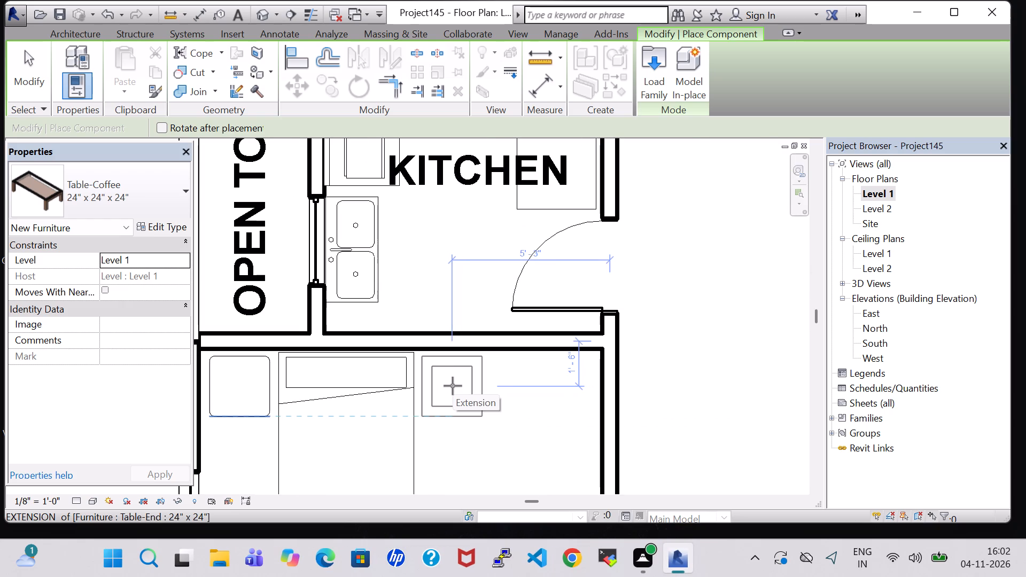
click(453, 386)
key(Escape)
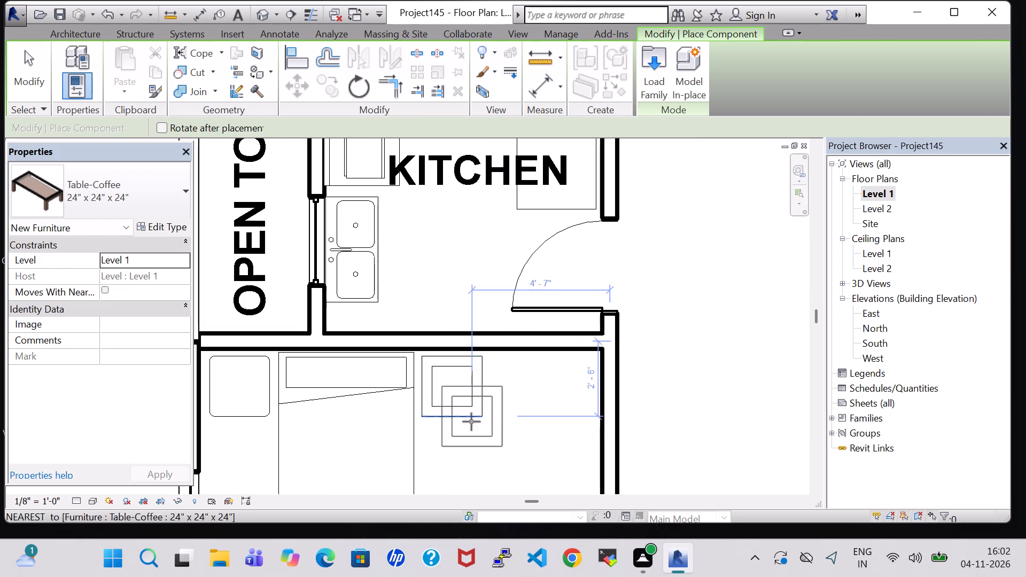
key(Escape)
Place a similar 15" x 18" two-drawer file cabinet, rotated to back onto the new bedroom's south wall, just west of the door.
scroll(471, 422, down, 8)
middle_drag(471, 422, 460, 315)
middle_drag(440, 249, 412, 430)
click(460, 302)
right_click(460, 302)
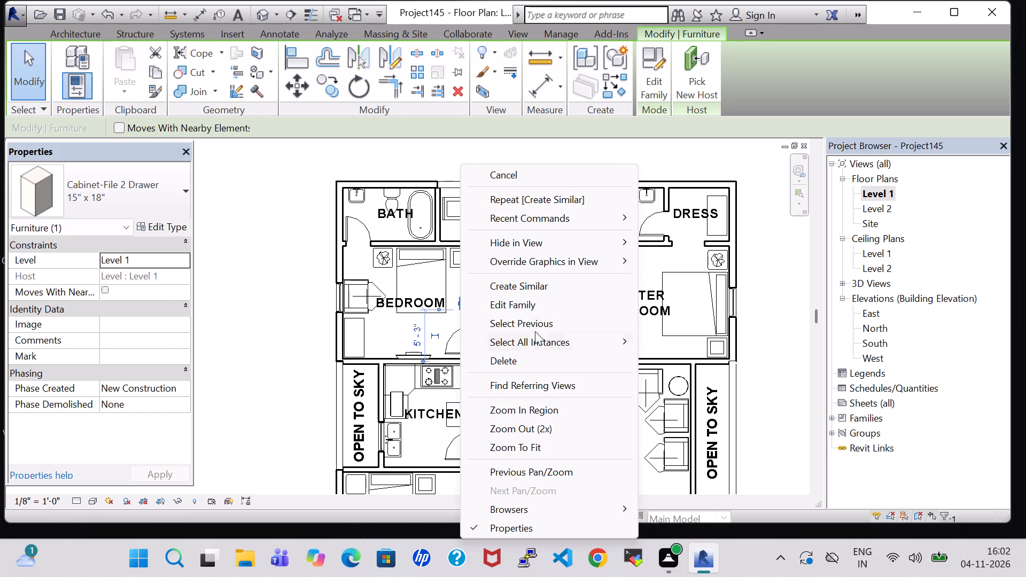
click(536, 290)
middle_drag(486, 362, 475, 190)
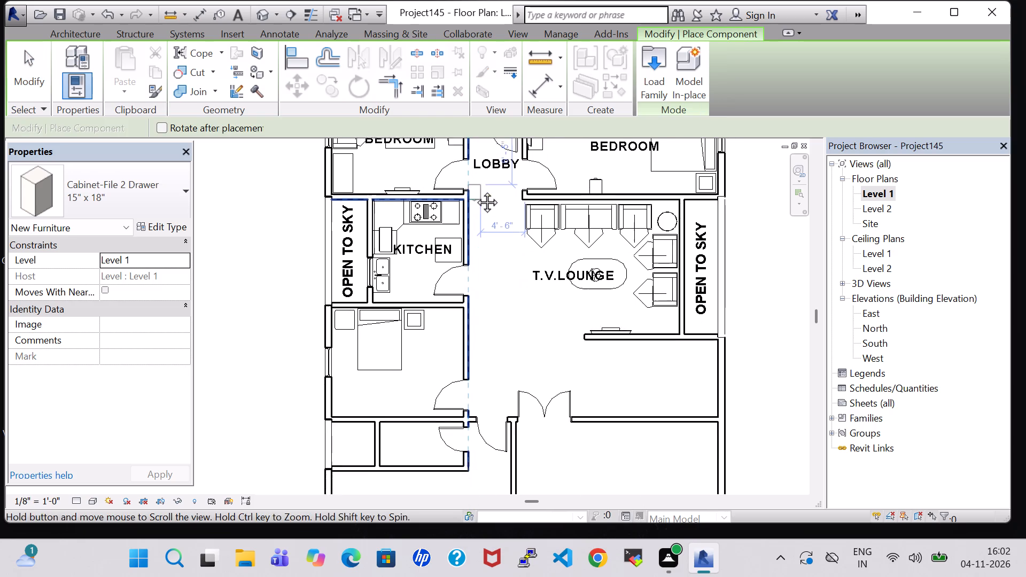
middle_drag(475, 190, 475, 186)
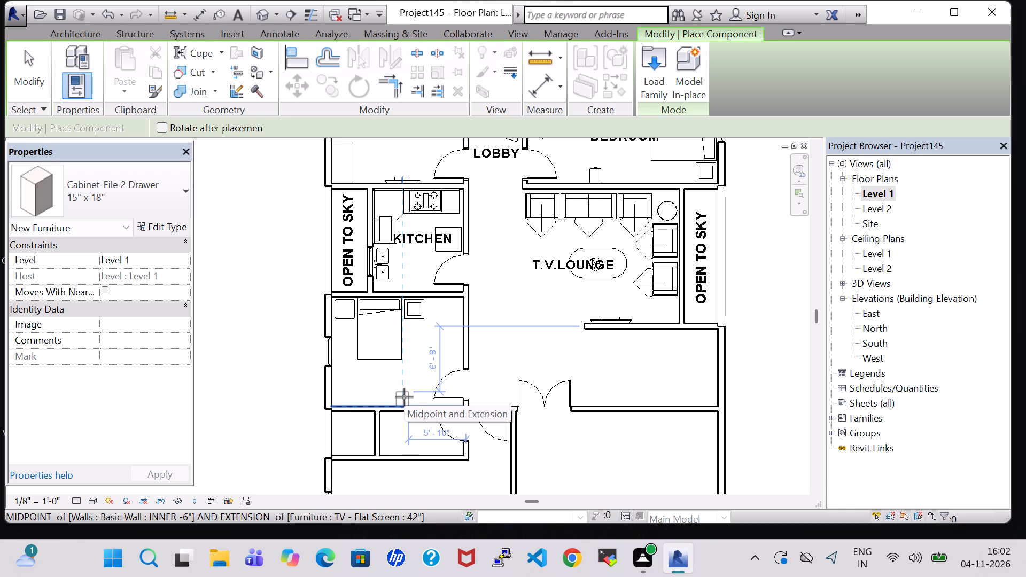
key(space)
key(space)
key(space)
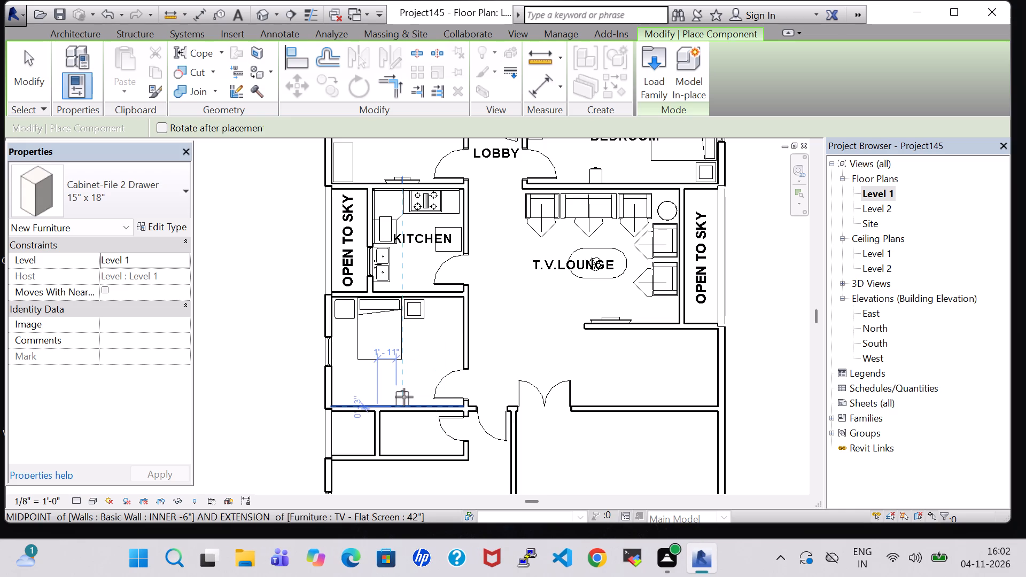
click(413, 397)
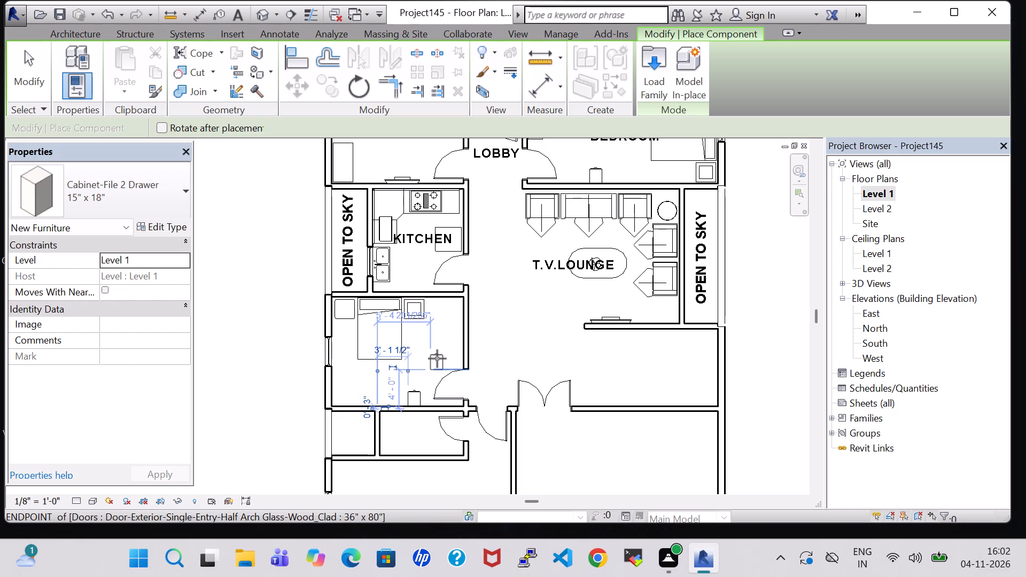
key(Escape)
key(Escape)
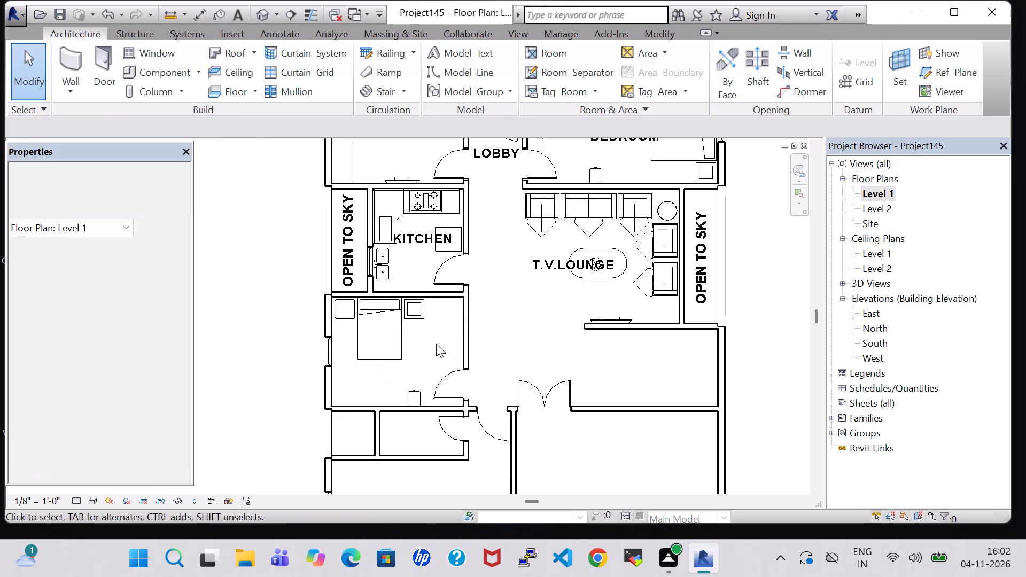
Place a similar 24" x 48" Mirror-Ellipse on the south wall of the bedroom south of the kitchen, centered behind the file cabinet.
middle_drag(409, 277, 417, 314)
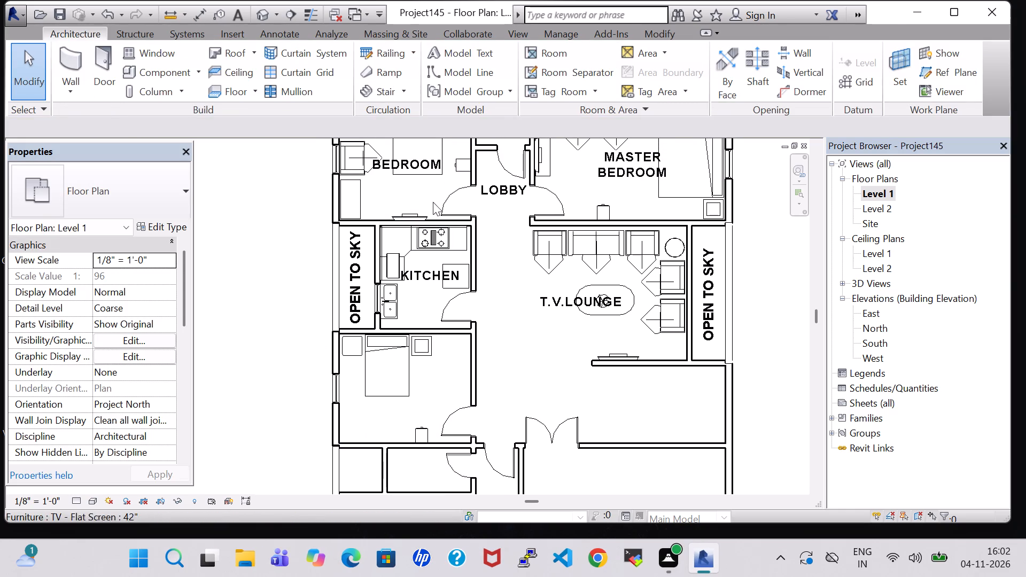
click(470, 166)
right_click(470, 166)
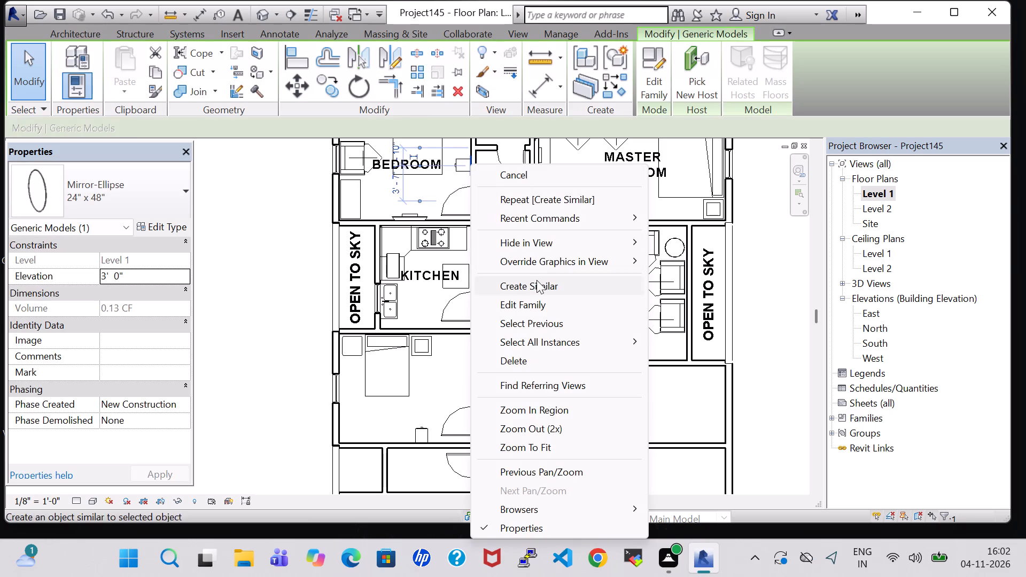
click(537, 283)
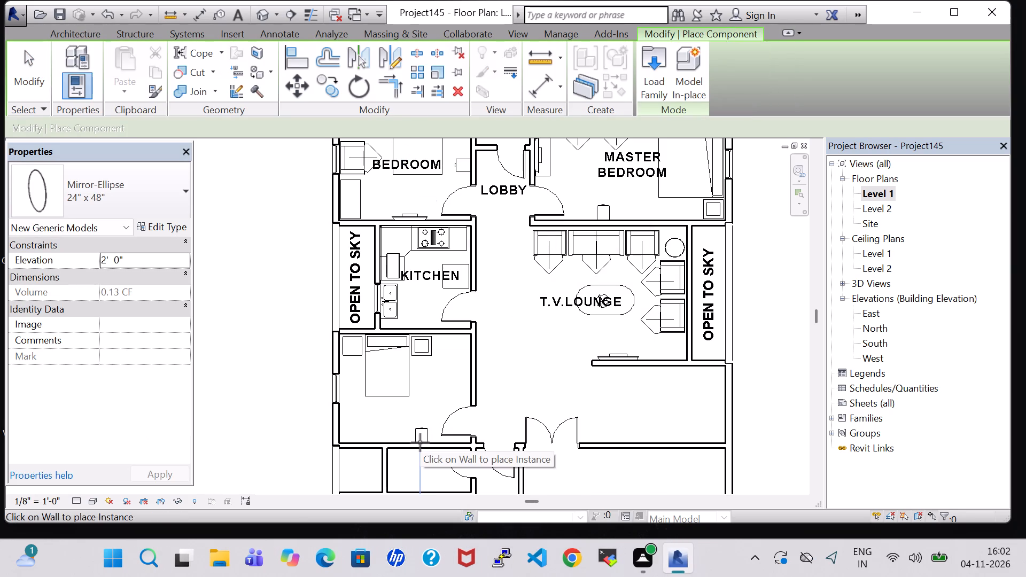
scroll(420, 442, up, 7)
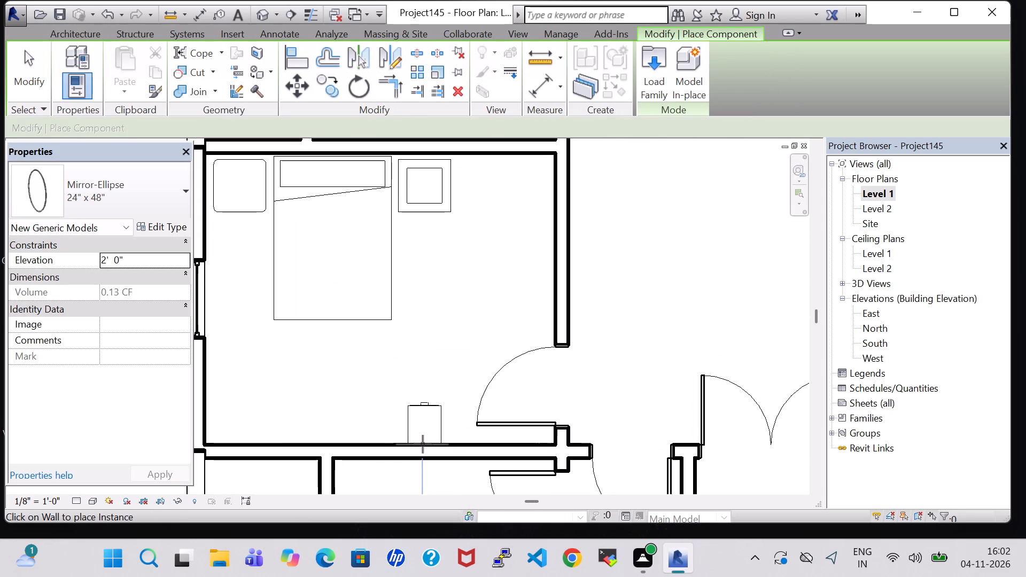
click(424, 444)
key(Escape)
key(Escape)
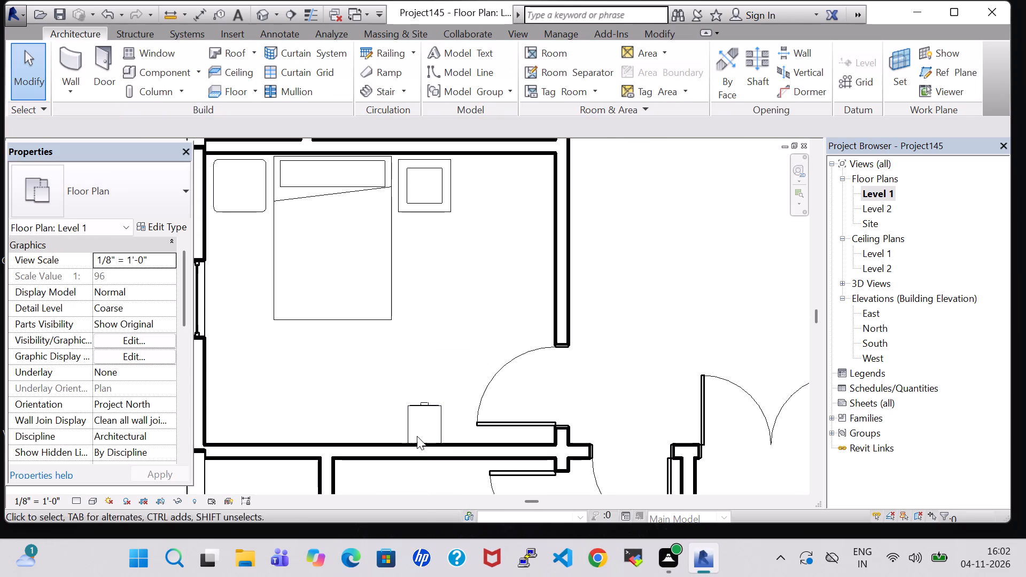
Set the new mirror's elevation to 3' 0".
click(417, 446)
click(369, 380)
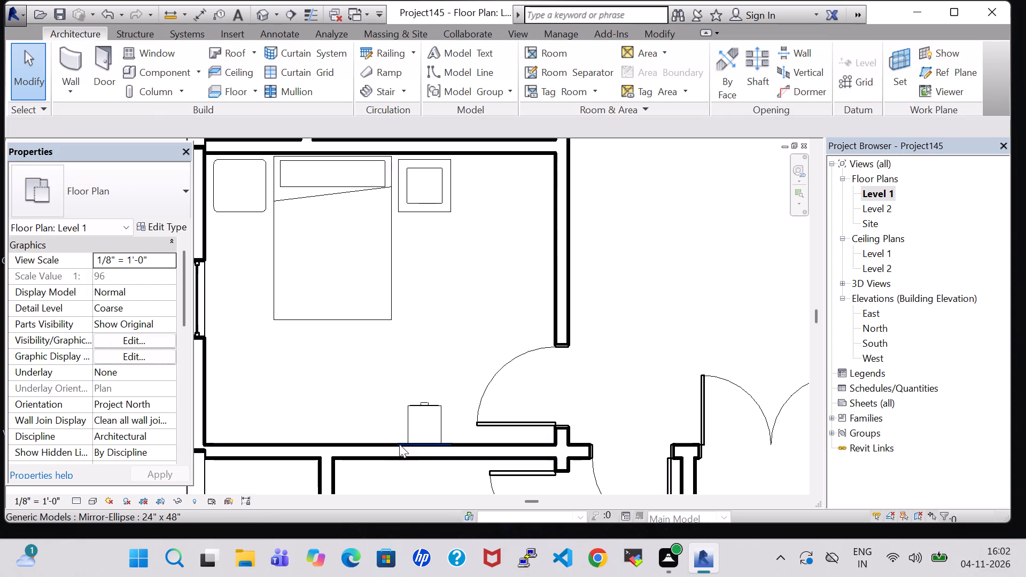
click(402, 443)
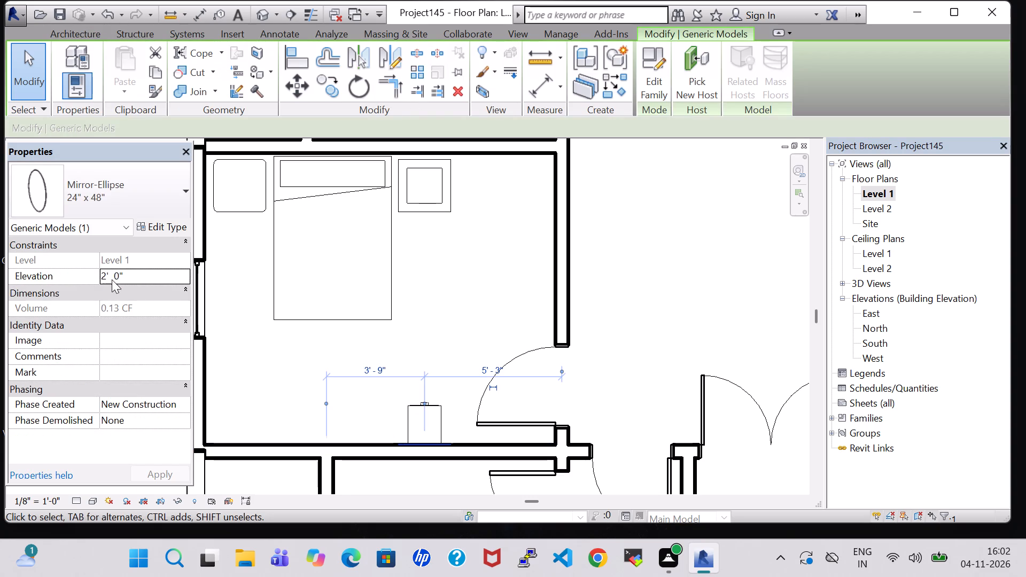
click(109, 278)
click(108, 278)
click(104, 275)
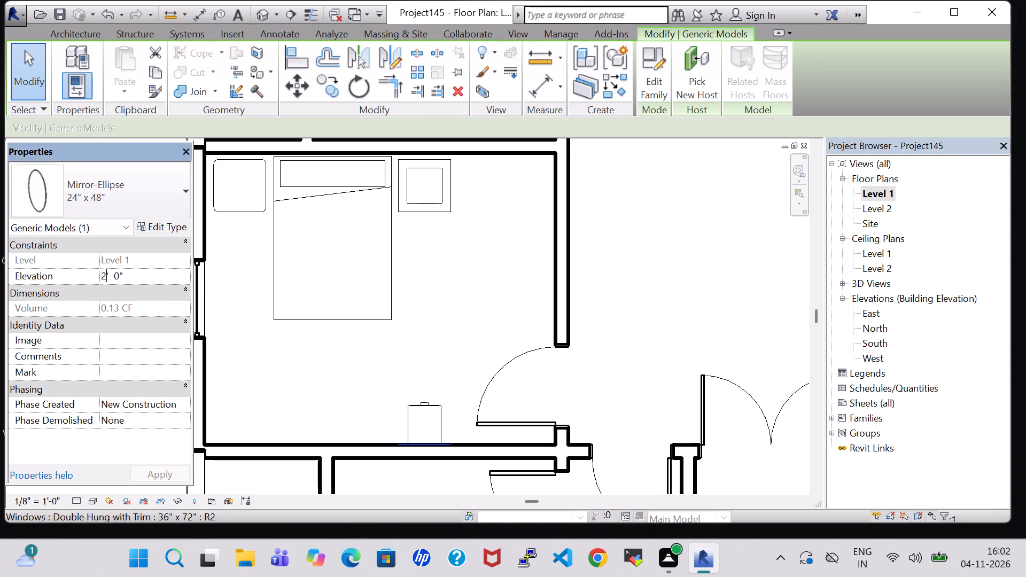
key(BackSpace)
key(3)
click(152, 472)
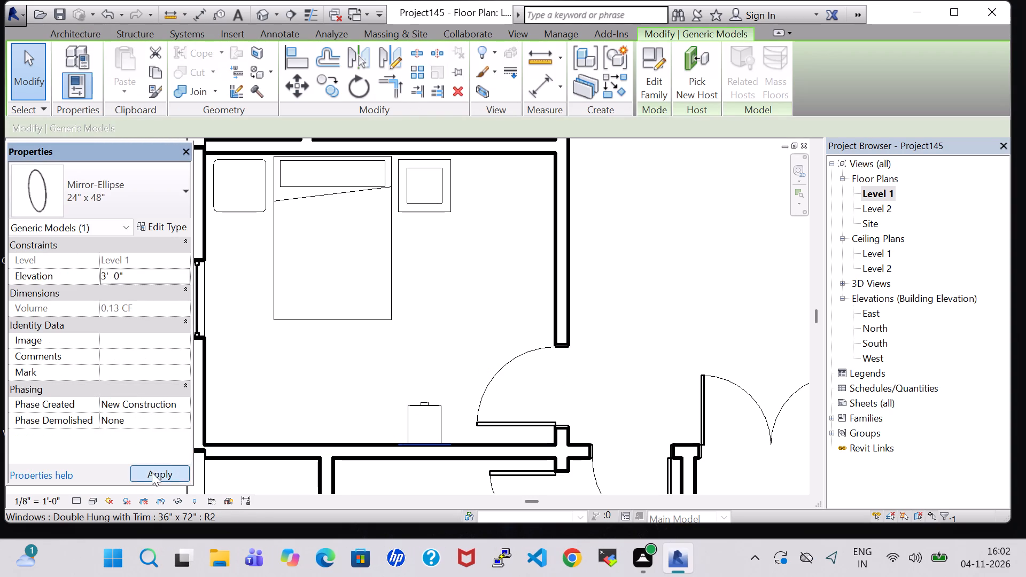
click(434, 282)
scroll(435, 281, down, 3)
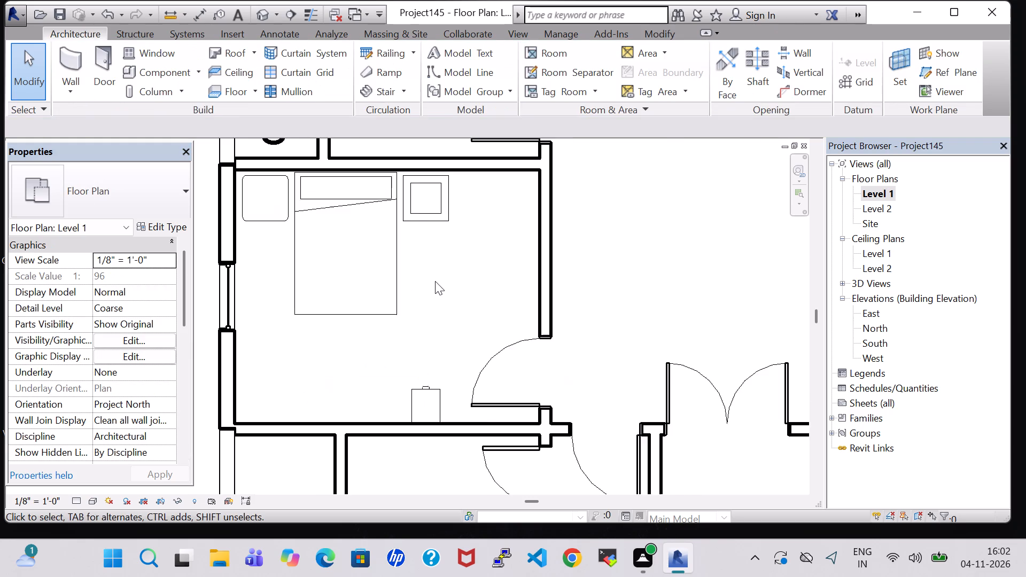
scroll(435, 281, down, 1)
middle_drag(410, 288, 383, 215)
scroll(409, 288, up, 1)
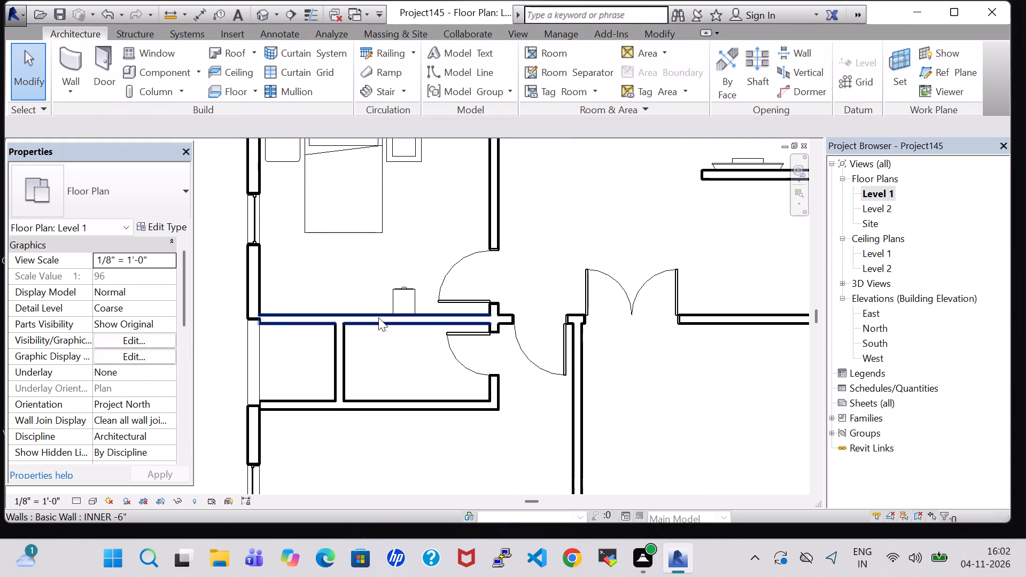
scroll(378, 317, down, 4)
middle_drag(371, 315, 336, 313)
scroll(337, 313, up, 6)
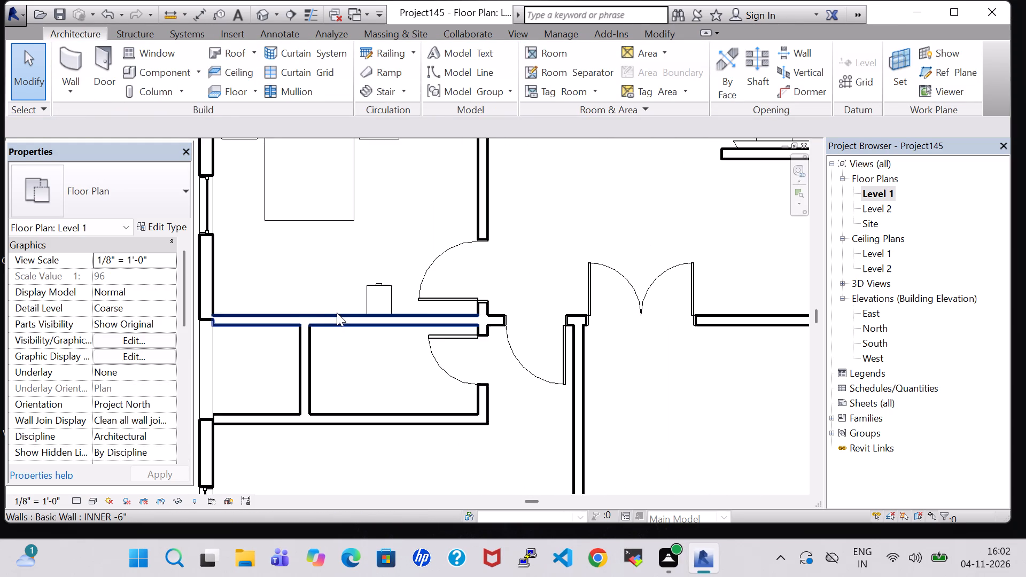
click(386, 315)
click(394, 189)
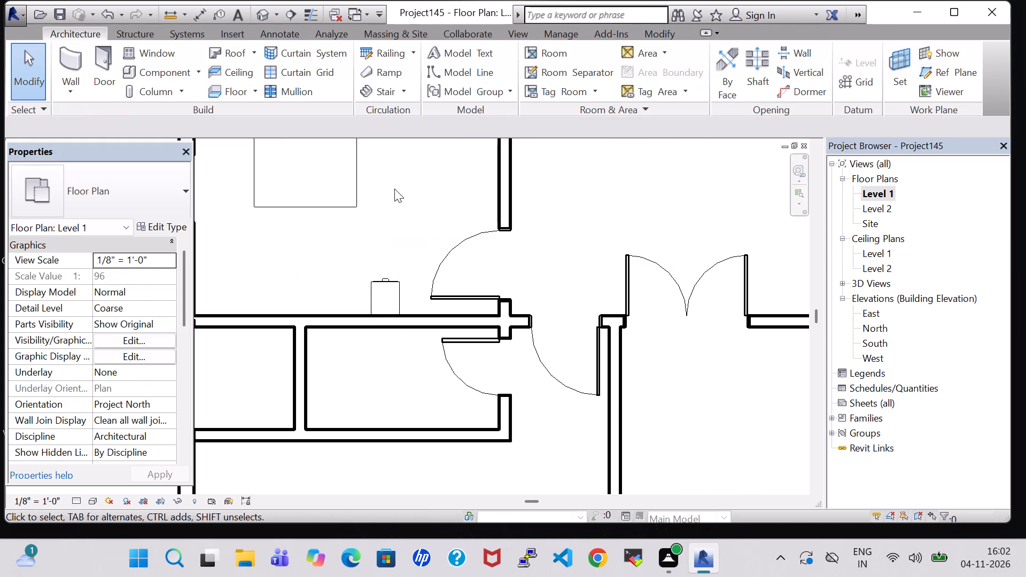
Place a similar RPC Plant - Tropical Agave 1.5' at the south edge of the end table on the double bed's west side.
scroll(395, 188, down, 3)
middle_drag(398, 200, 400, 326)
scroll(401, 325, down, 5)
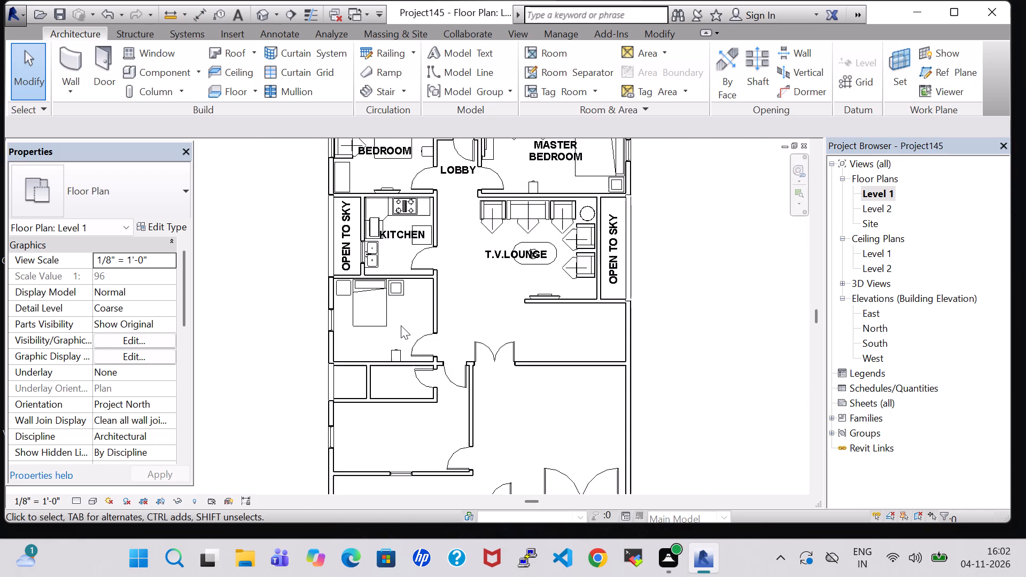
middle_drag(401, 325, 390, 403)
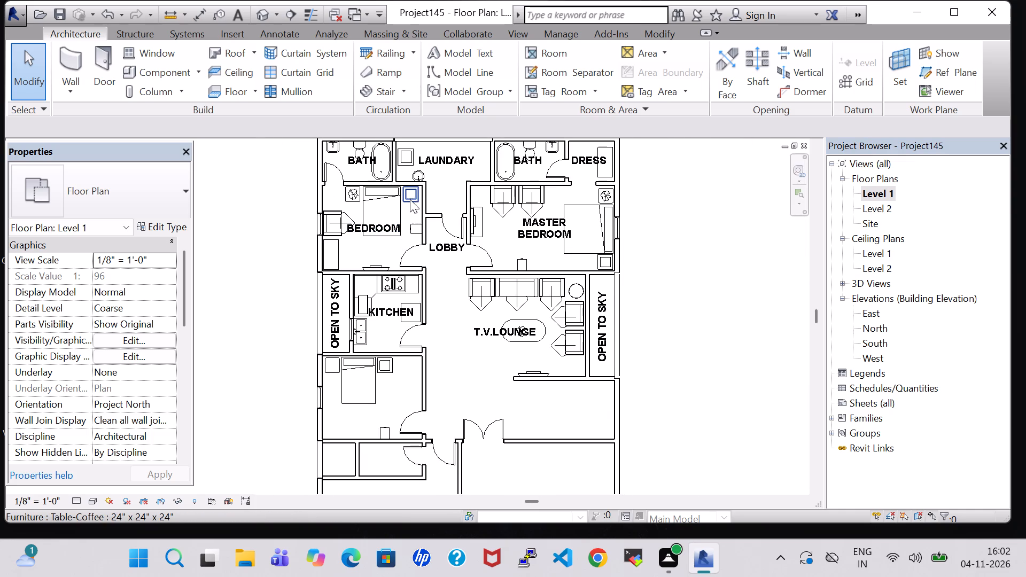
click(350, 193)
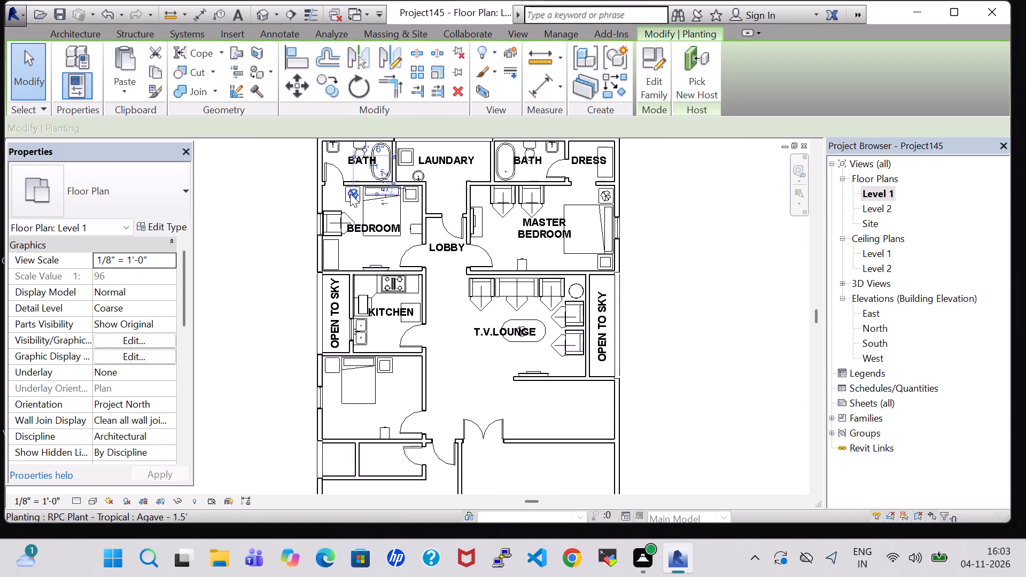
right_click(350, 193)
click(412, 279)
scroll(337, 378, up, 3)
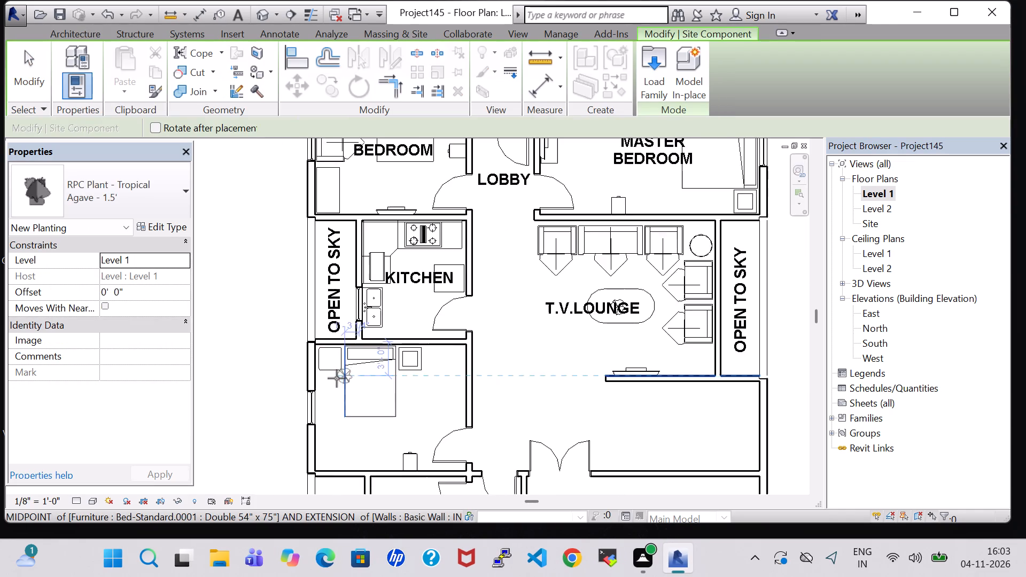
scroll(337, 378, up, 5)
click(321, 363)
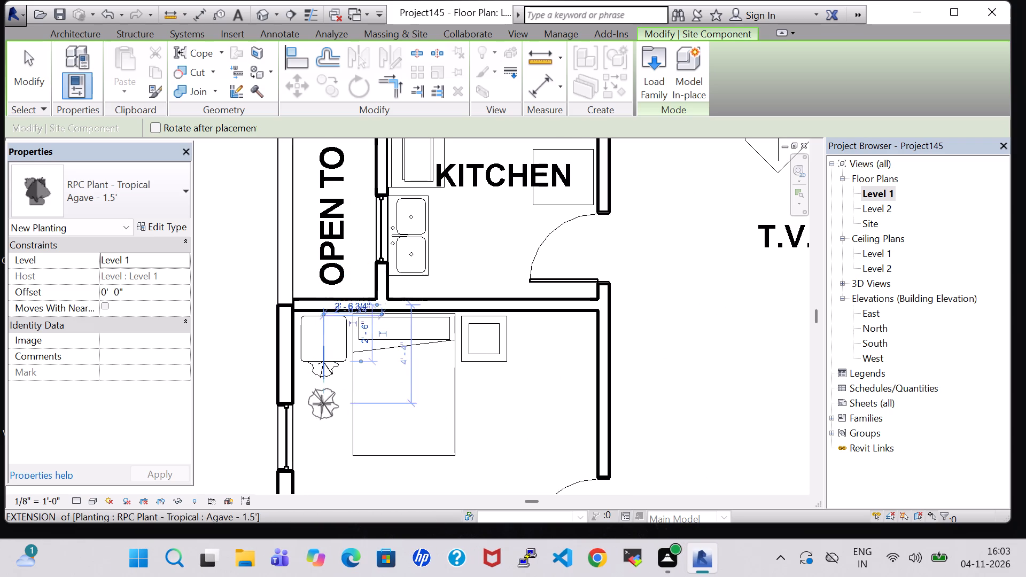
key(Escape)
key(Escape)
Set the new plant's offset to 2' 0".
click(329, 370)
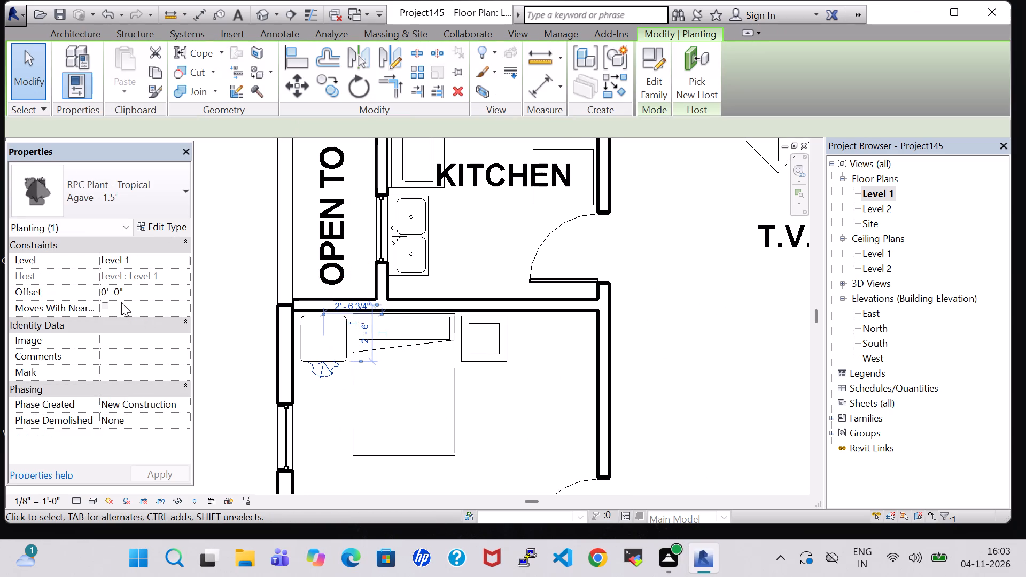
click(107, 294)
key(BackSpace)
key(2)
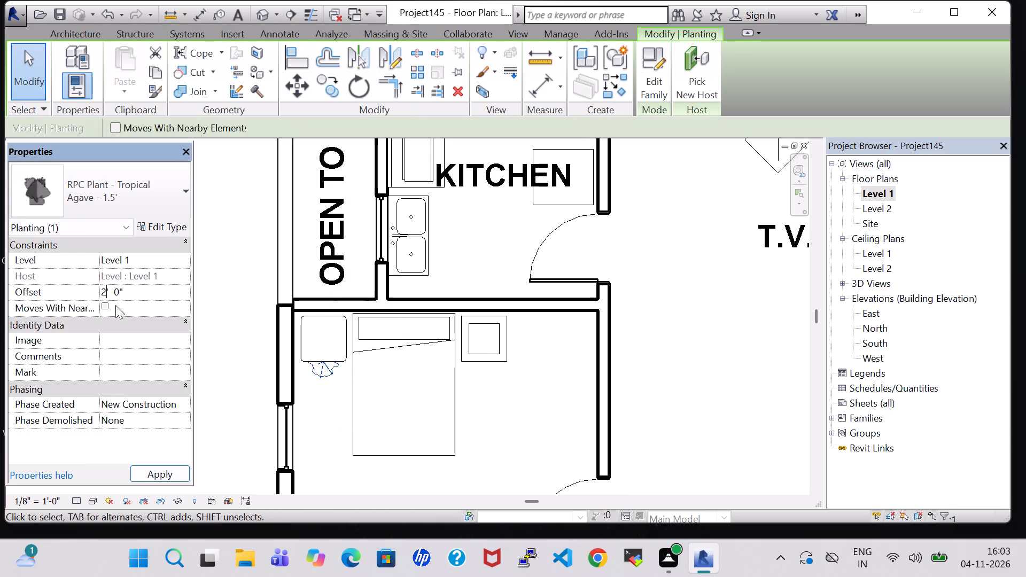
Nudge the new plant north and slightly east so it sits in the middle of the end table.
key(Up)
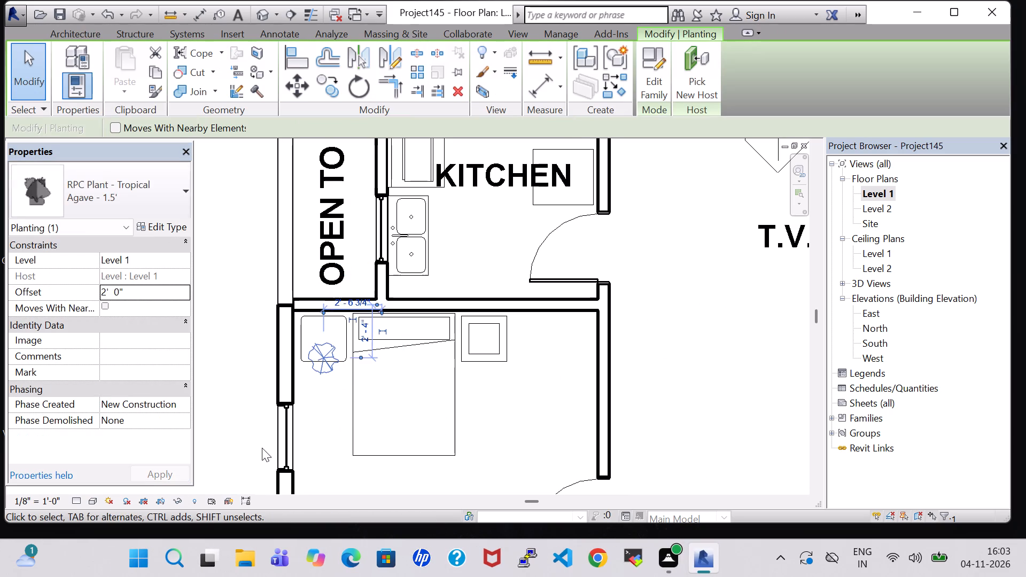
key(Up)
key(Up)
key(Up)
key(Up)
key(Up)
key(Right)
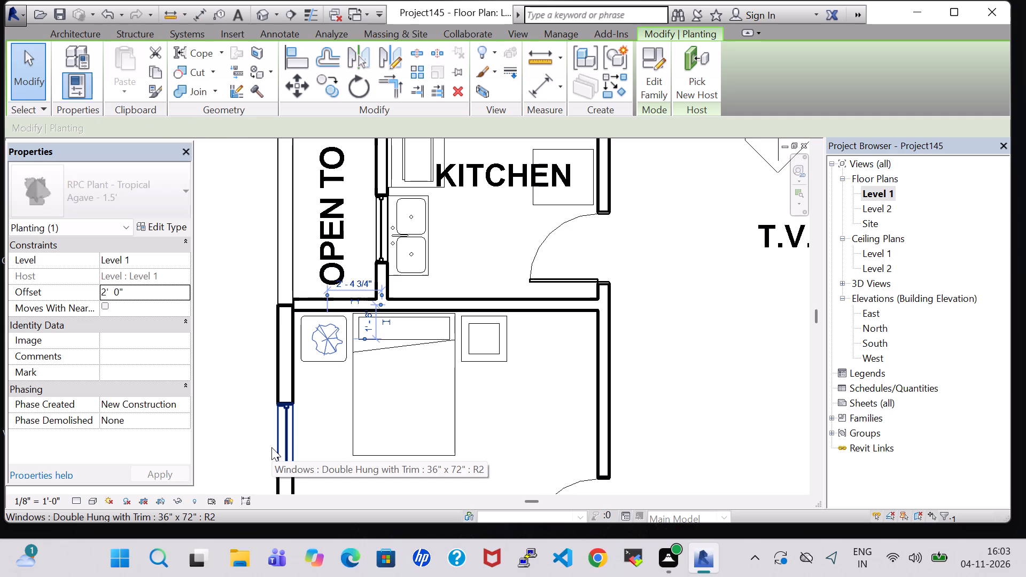
click(496, 399)
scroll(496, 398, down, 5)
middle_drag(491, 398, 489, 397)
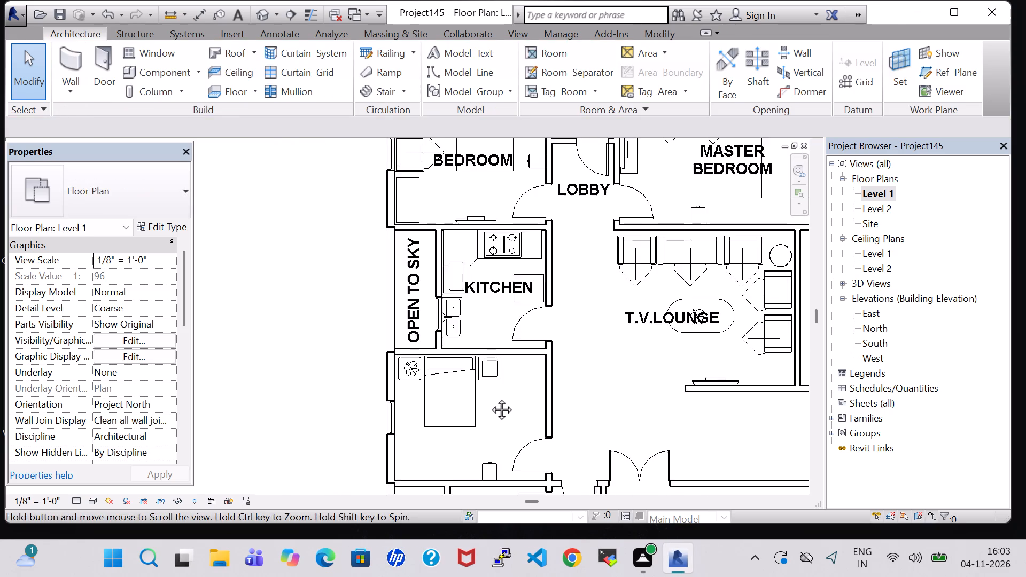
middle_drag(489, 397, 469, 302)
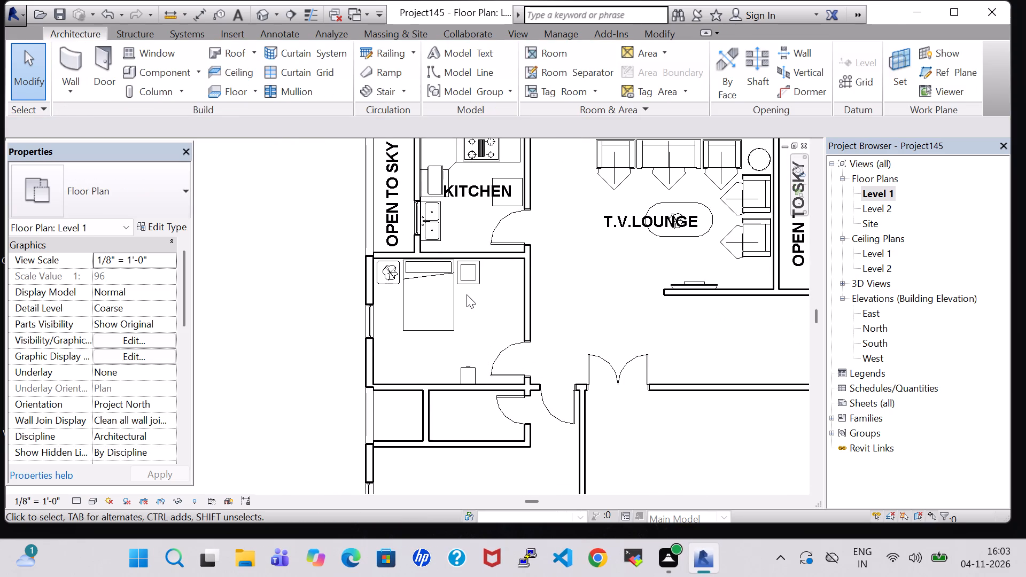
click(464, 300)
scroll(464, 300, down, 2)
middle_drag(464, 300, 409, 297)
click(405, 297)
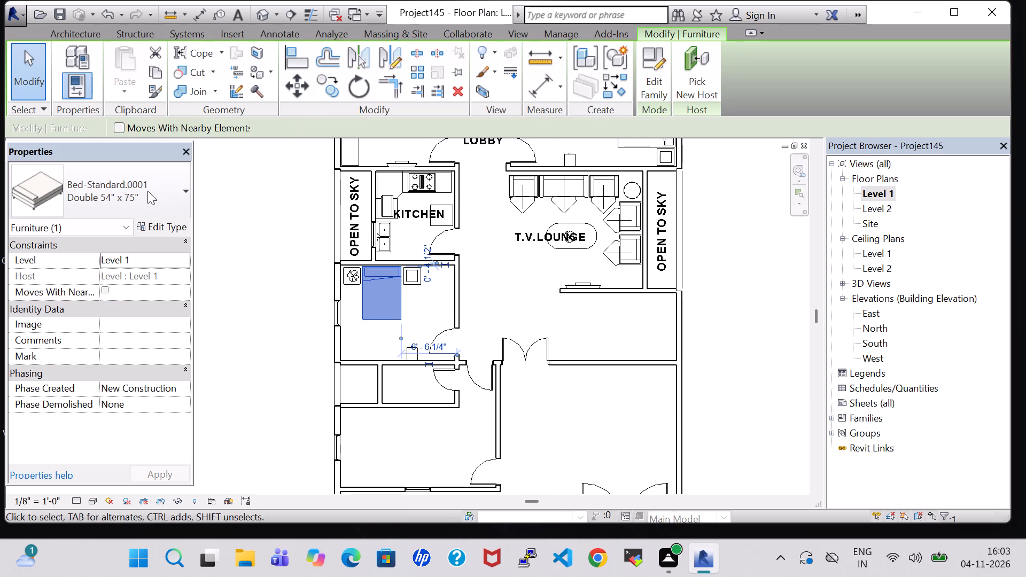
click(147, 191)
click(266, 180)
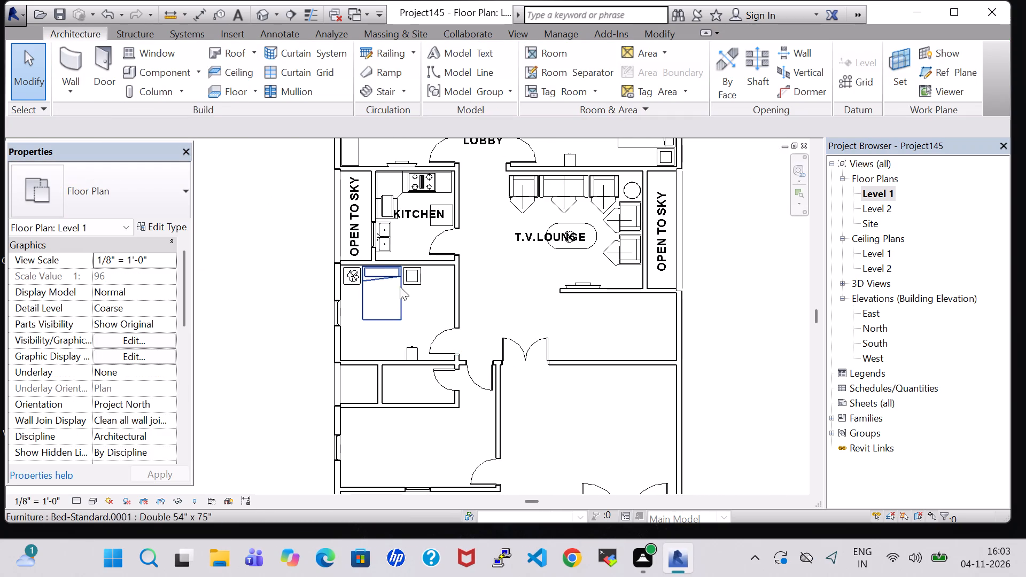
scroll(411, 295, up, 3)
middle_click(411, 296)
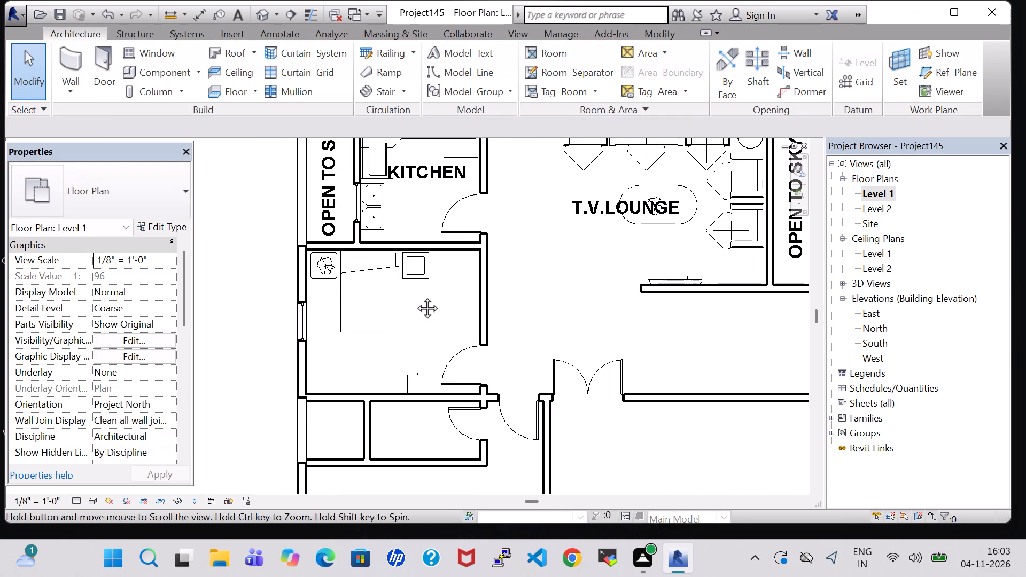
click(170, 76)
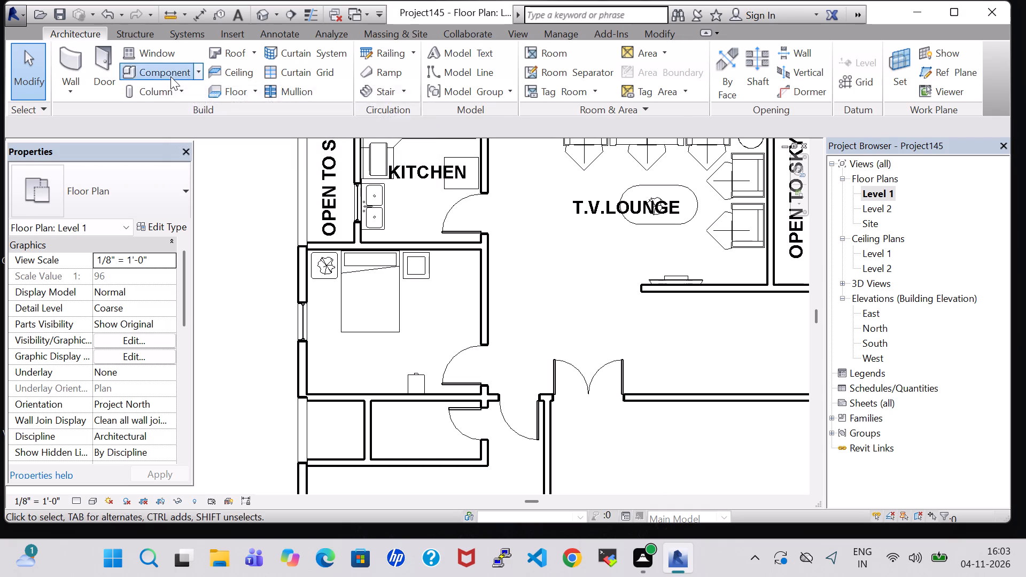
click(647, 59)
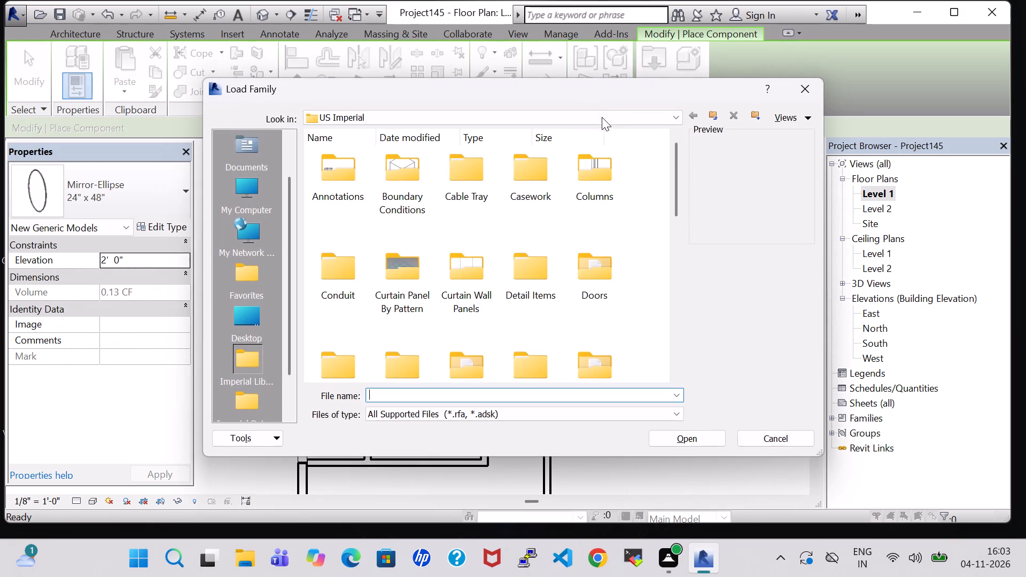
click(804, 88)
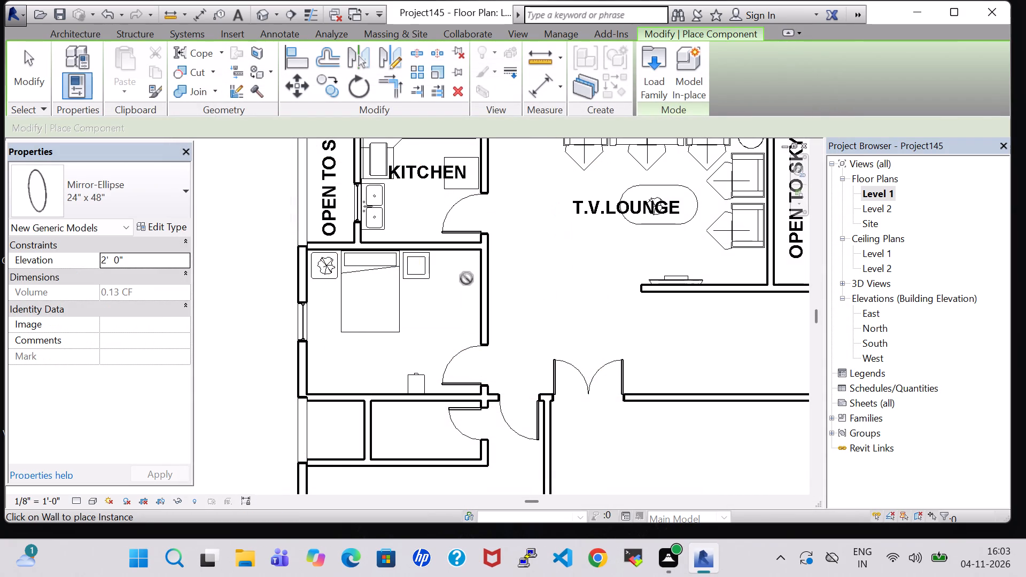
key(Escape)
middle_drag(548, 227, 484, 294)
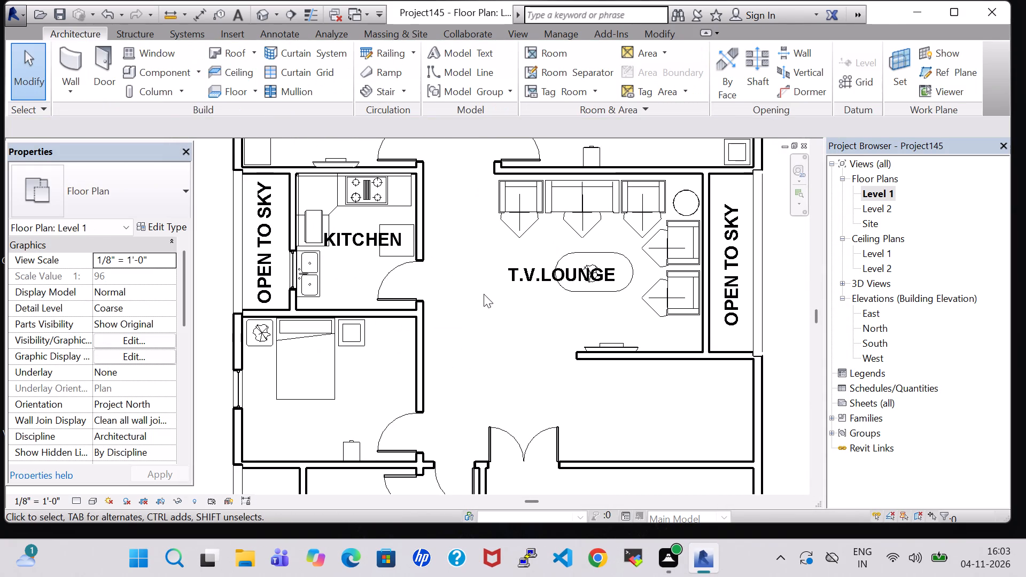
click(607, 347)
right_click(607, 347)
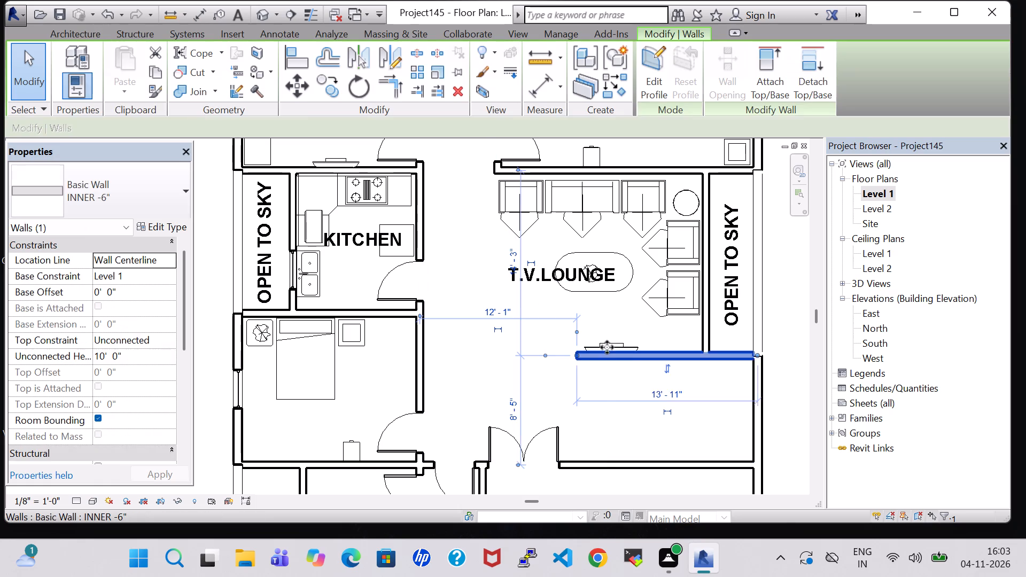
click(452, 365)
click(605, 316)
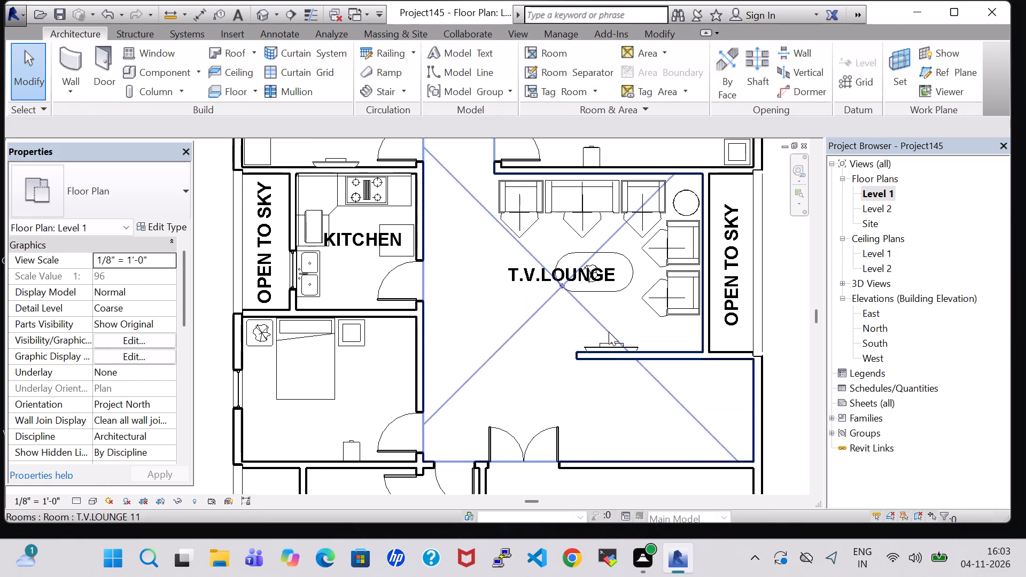
Place a flat-screen TV similar to the T.V. lounge's against the bedroom's south wall, west of the file cabinet, rotated to lie along the wall.
click(609, 340)
right_click(609, 340)
click(699, 290)
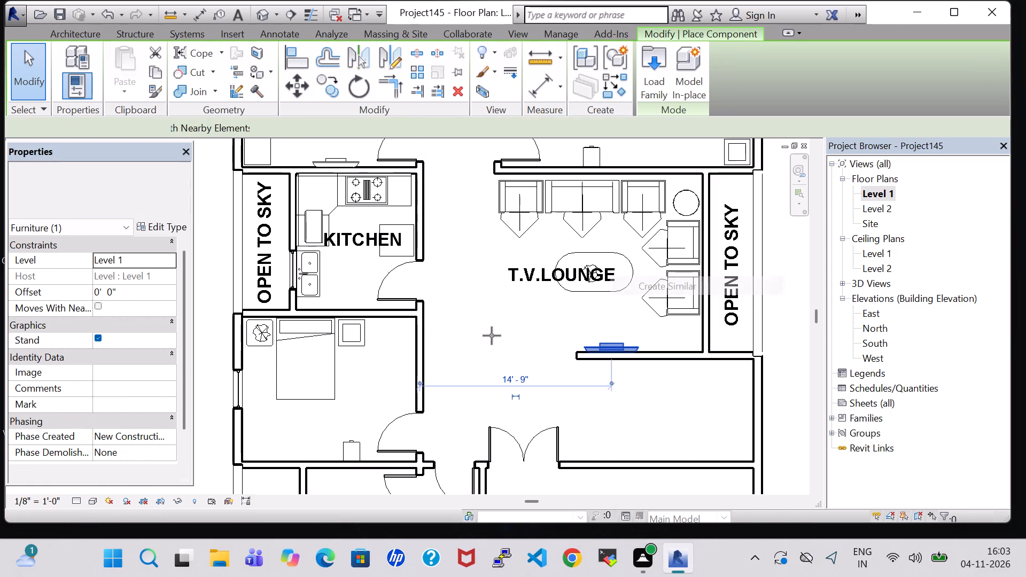
key(space)
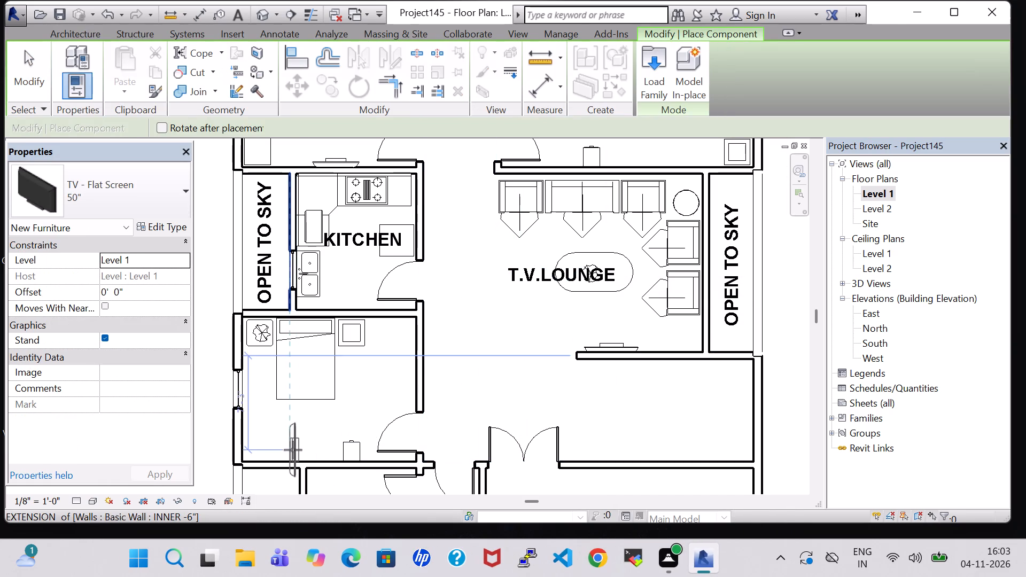
key(space)
scroll(298, 457, up, 4)
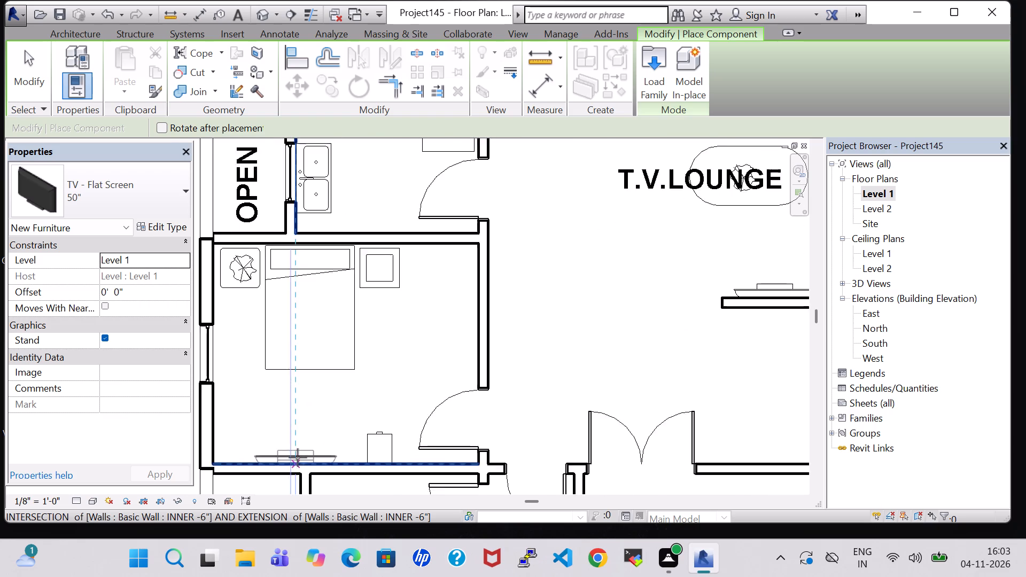
scroll(298, 457, up, 2)
click(297, 463)
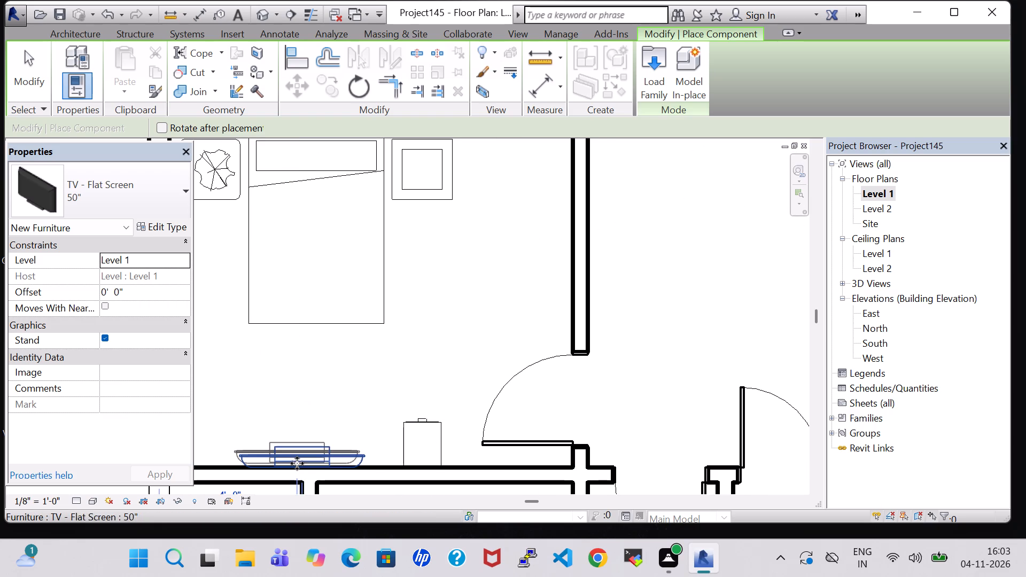
key(Escape)
key(Escape)
Set the new bedroom TV's offset to 3' 5".
click(297, 453)
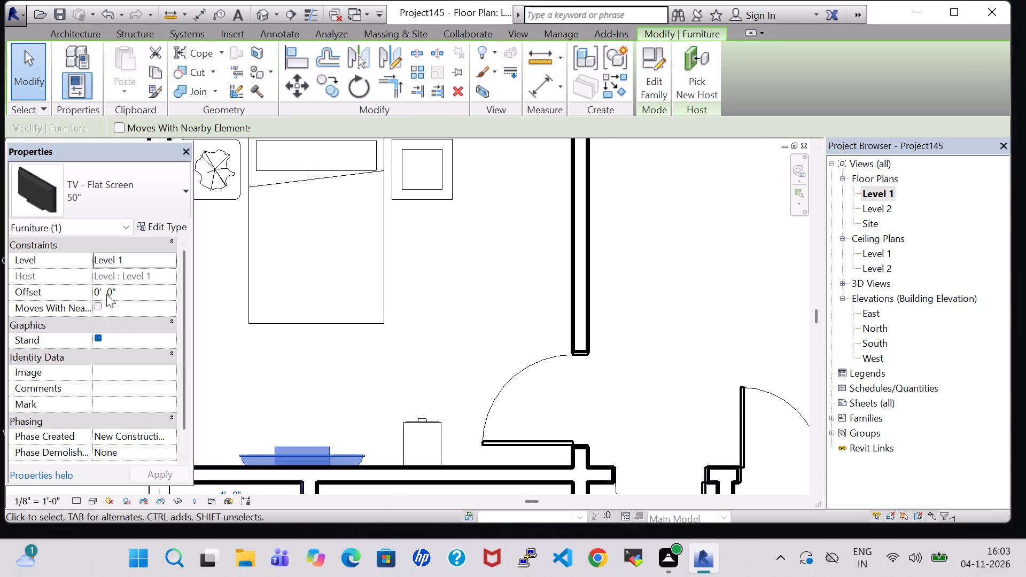
double_click(99, 292)
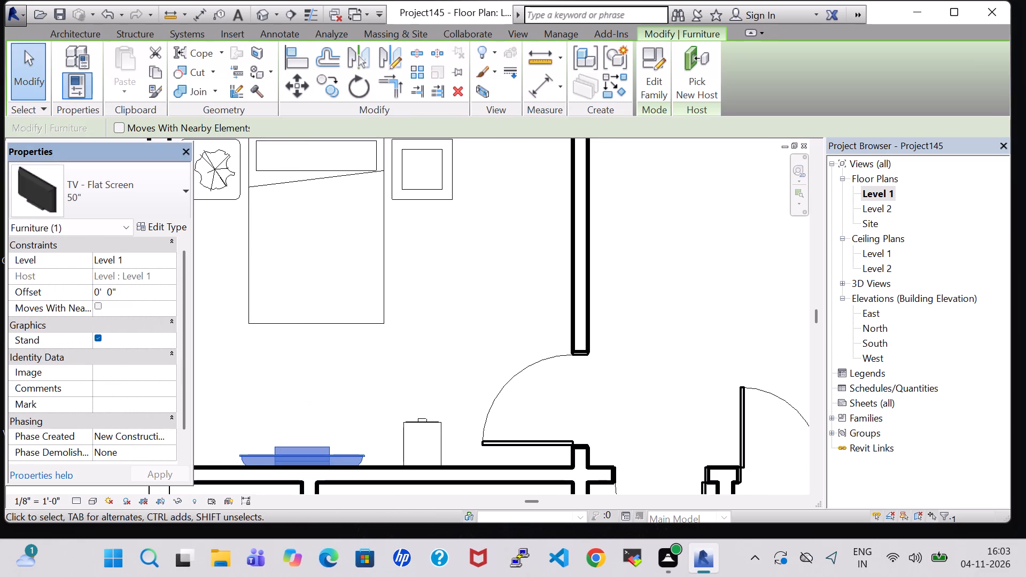
key(BackSpace)
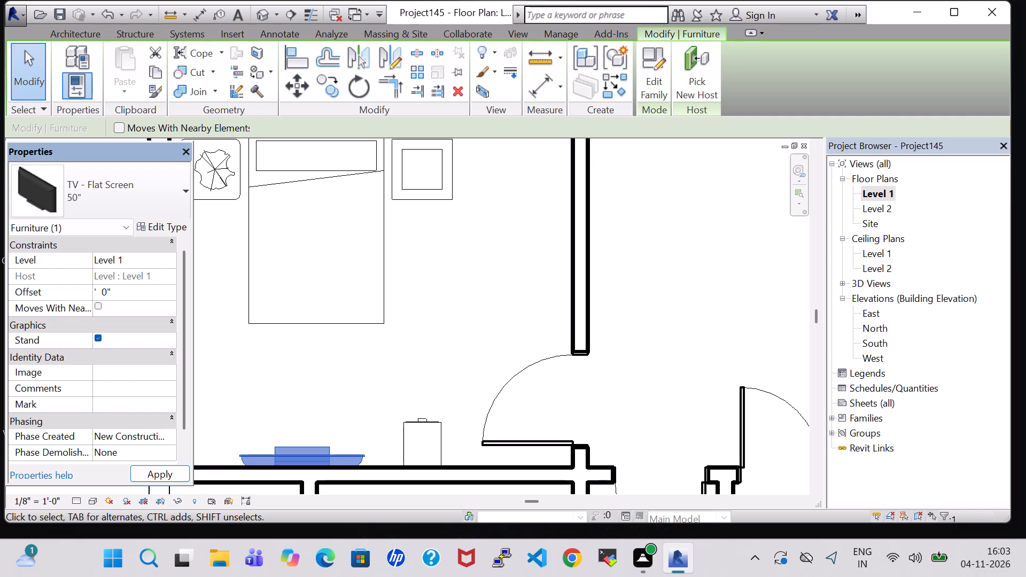
key(6)
key(BackSpace)
key(3)
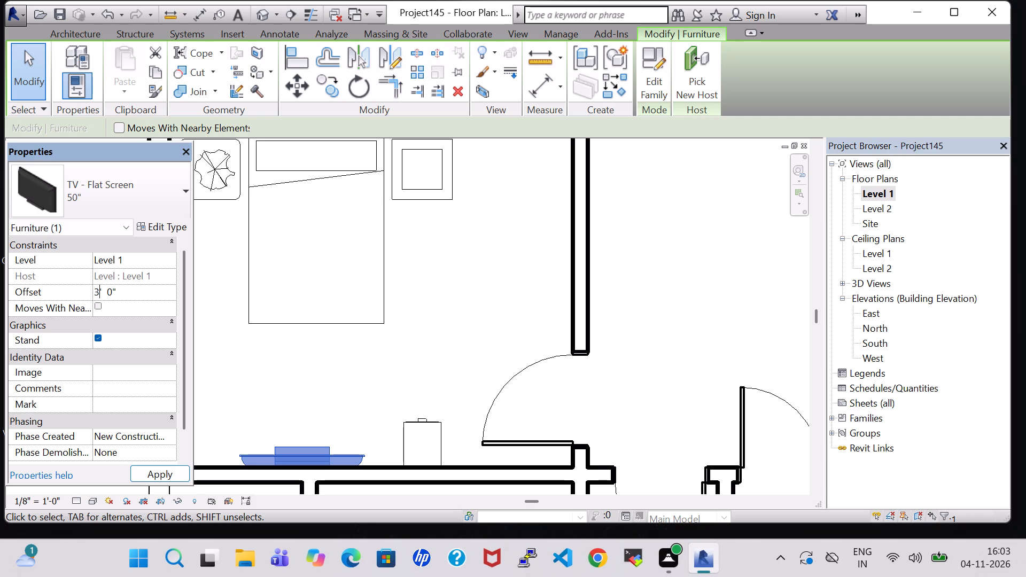
click(109, 292)
click(111, 292)
key(BackSpace)
key(5)
click(151, 471)
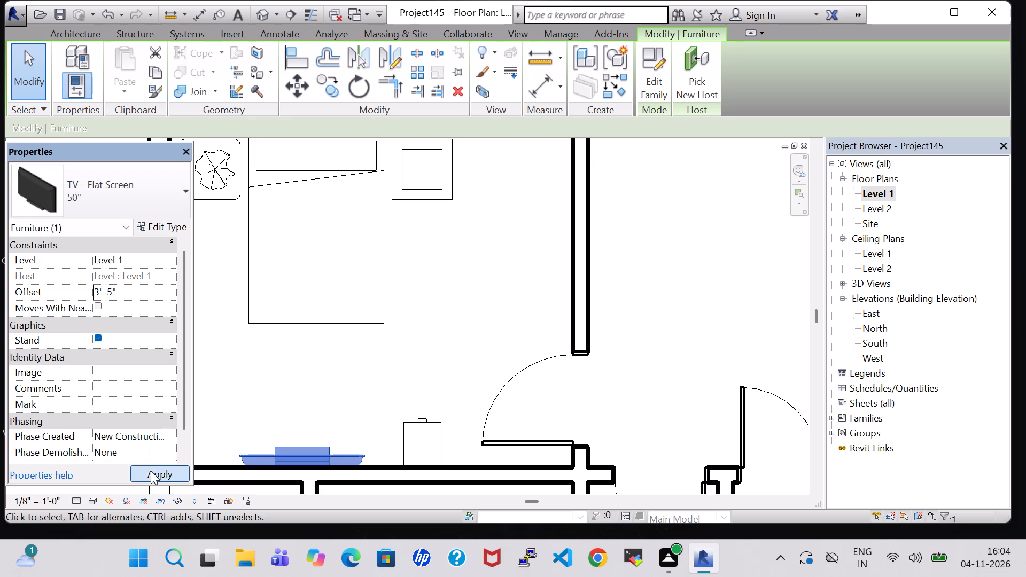
click(456, 315)
Place a Dresser 48" x 72" x 24" similar to the northern bedroom's in this bedroom's southwest corner, its long side along the west wall.
scroll(453, 314, down, 4)
middle_drag(450, 314, 465, 315)
scroll(465, 315, down, 4)
middle_drag(465, 315, 421, 326)
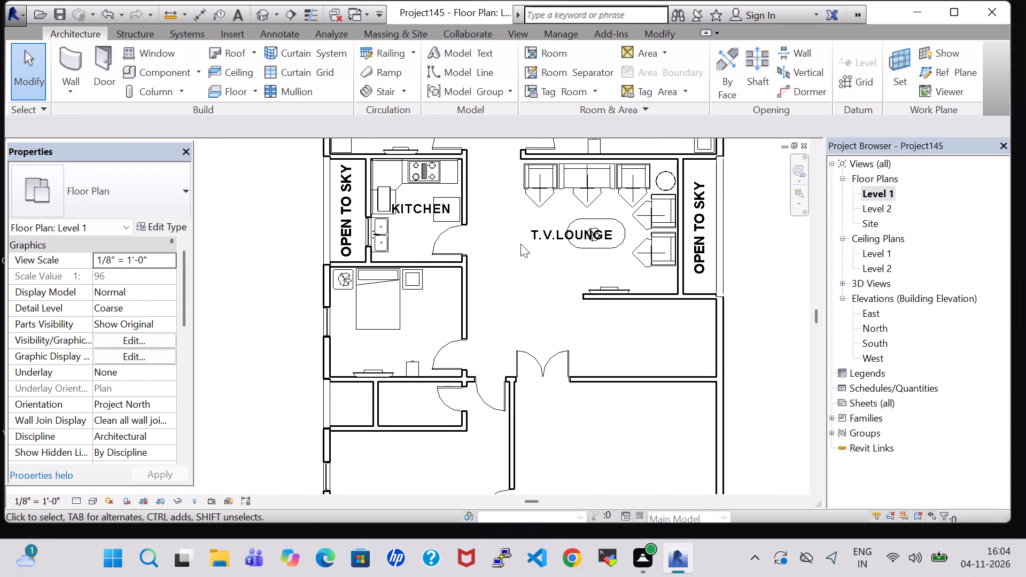
scroll(520, 244, down, 4)
middle_drag(520, 244, 505, 306)
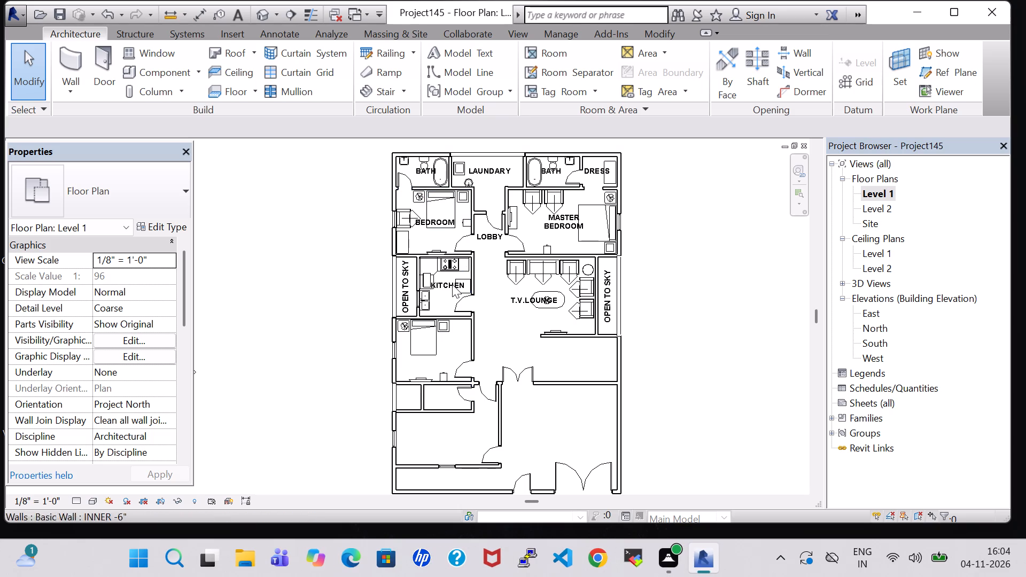
click(407, 238)
right_click(407, 238)
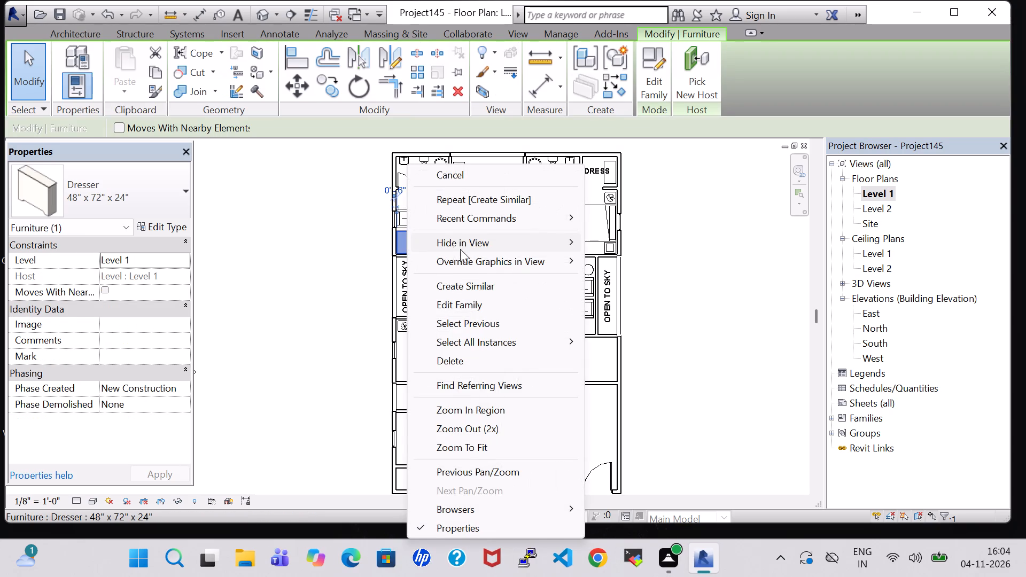
click(479, 281)
scroll(439, 366, up, 6)
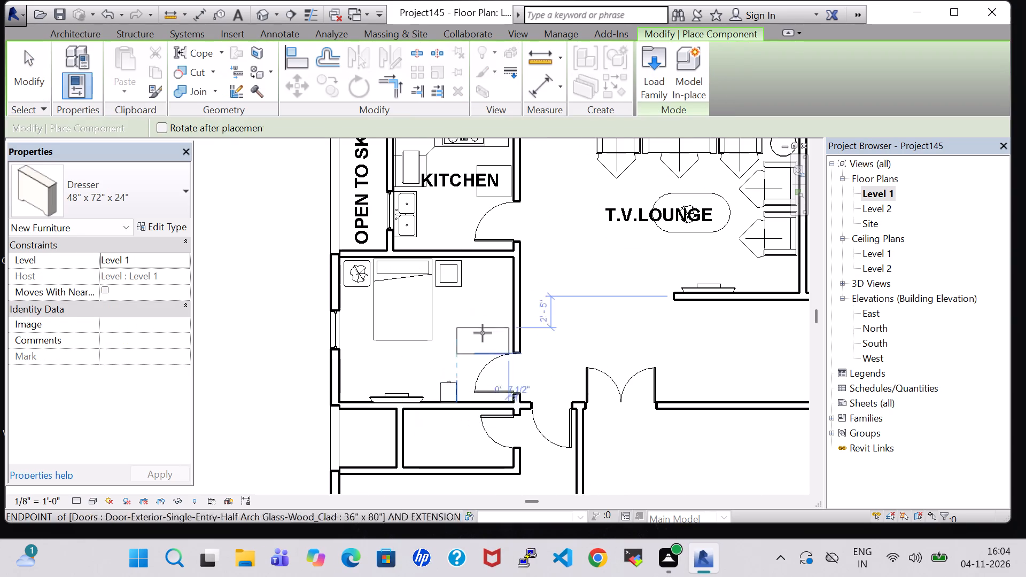
key(space)
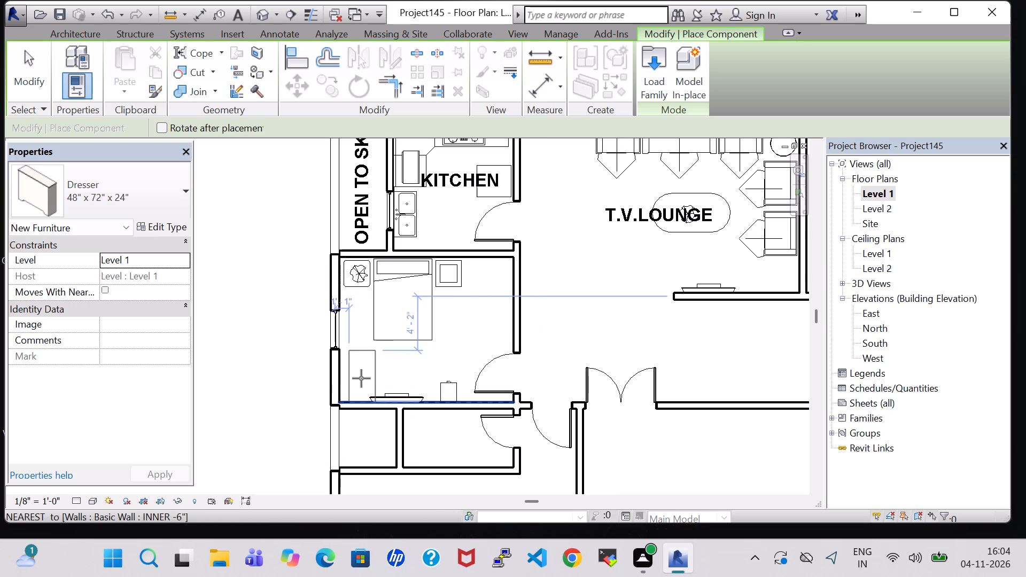
click(356, 378)
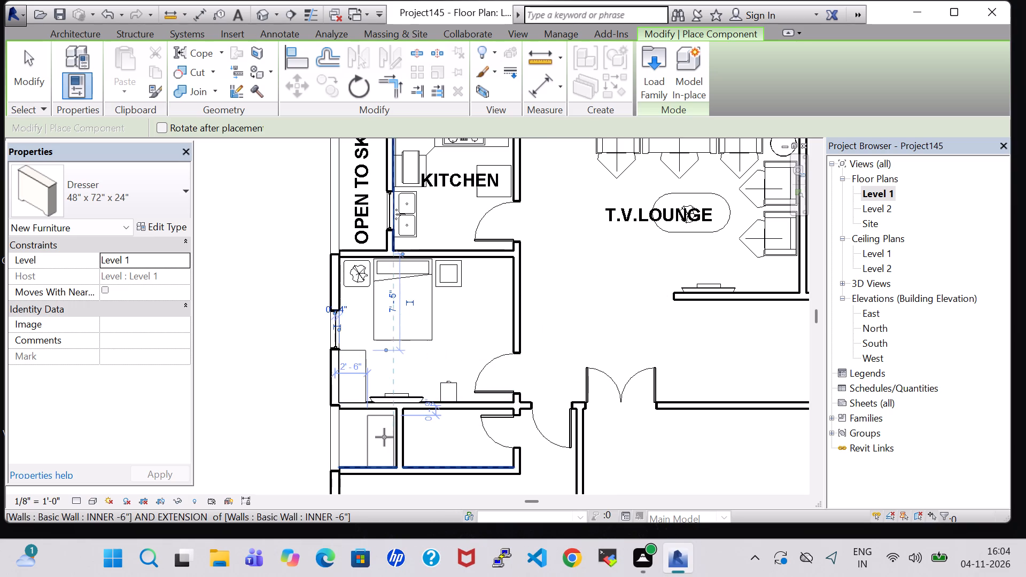
key(Escape)
key(Escape)
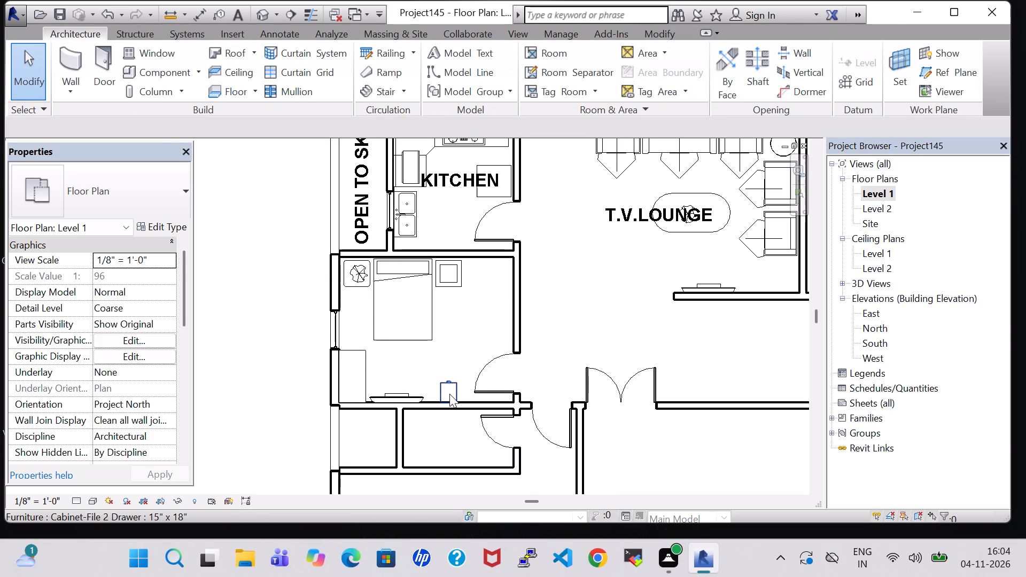
Nudge the new dresser slightly north, away from the bedroom's south wall.
scroll(447, 394, up, 7)
middle_drag(313, 313, 376, 322)
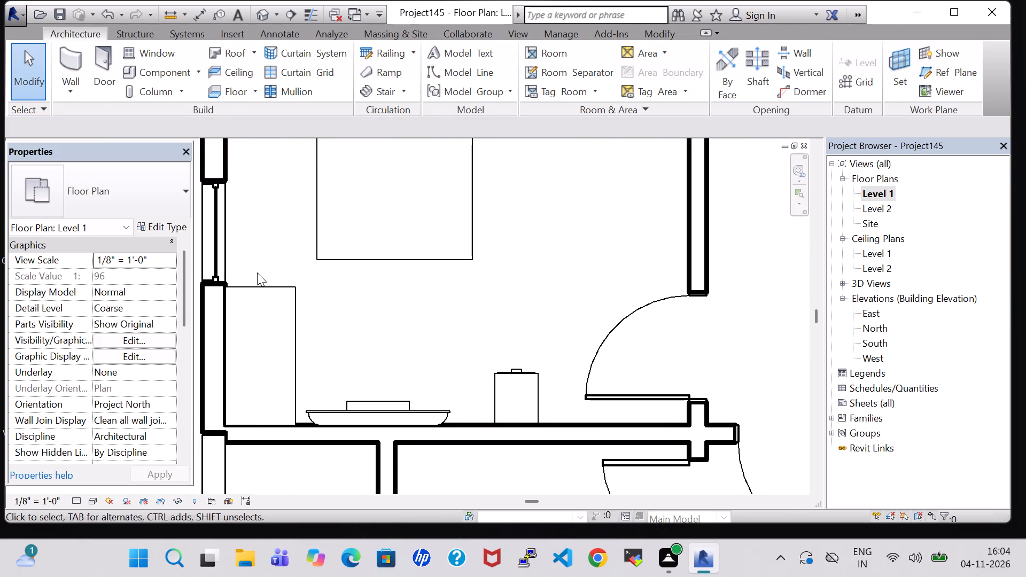
click(260, 285)
key(Up)
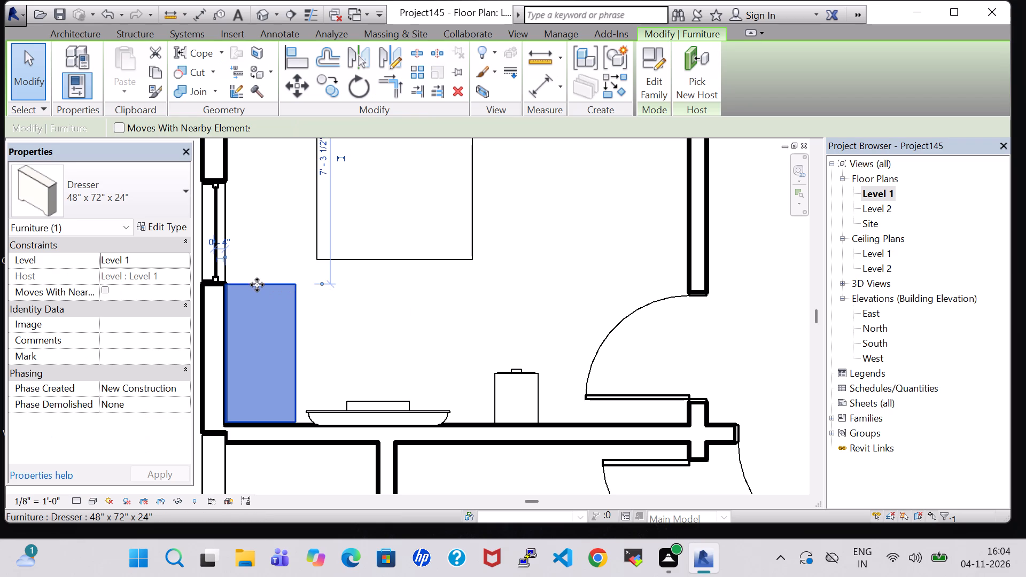
key(Up)
click(305, 314)
Nudge the bedroom's west-wall window north so it clears the dresser.
click(222, 223)
key(Up)
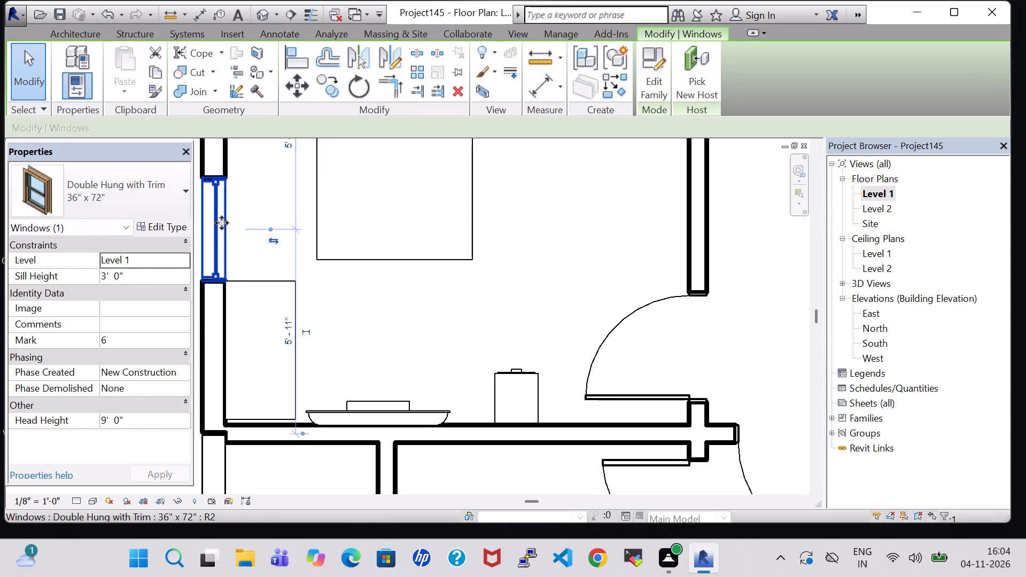
key(Up)
key(Up)
key(Up)
key(Up)
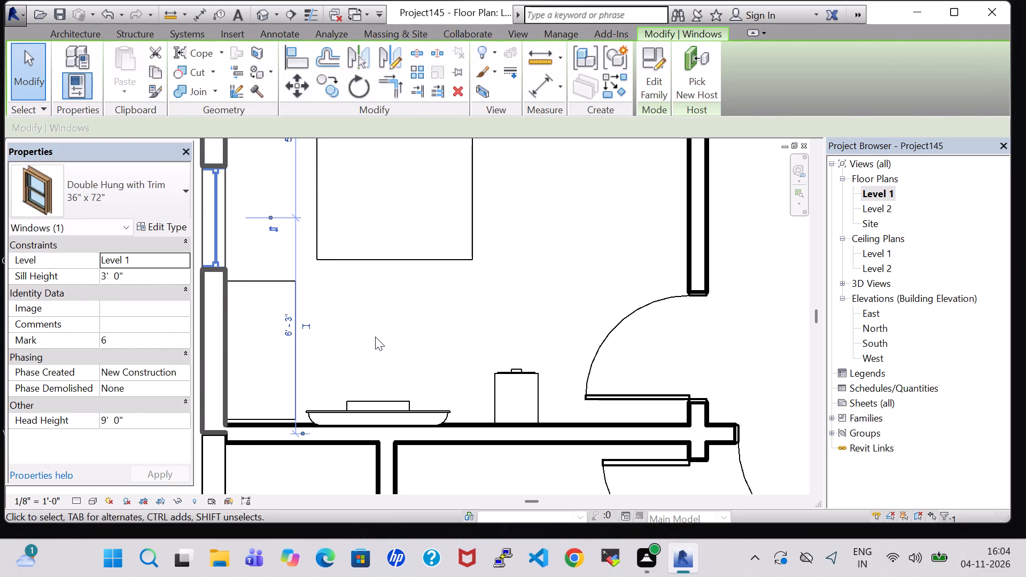
click(375, 337)
Nudge the bedroom TV slightly east along the south wall, away from the dresser.
scroll(388, 335, down, 4)
middle_drag(382, 338, 393, 332)
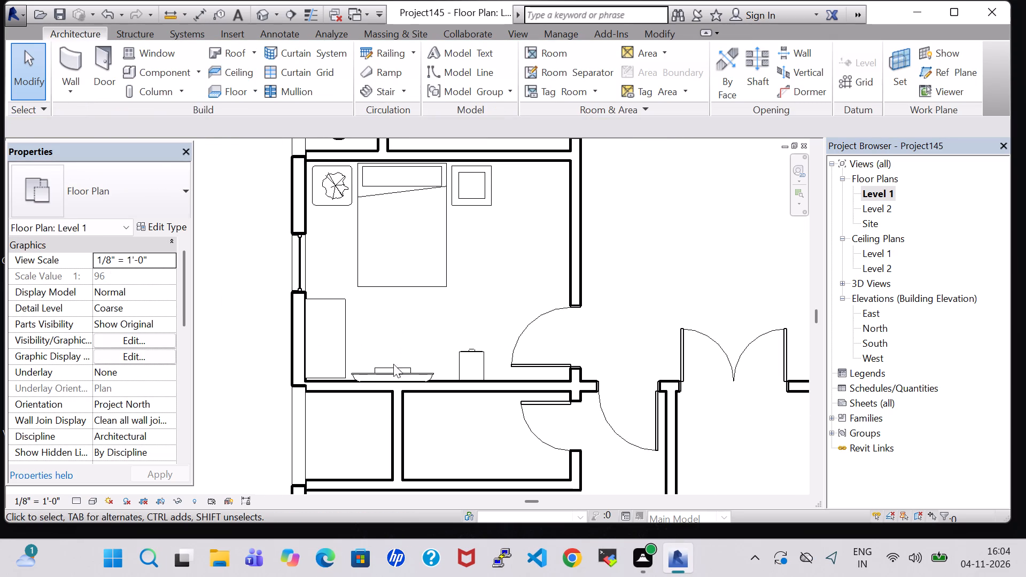
click(393, 368)
key(Right)
key(Right)
key(Right)
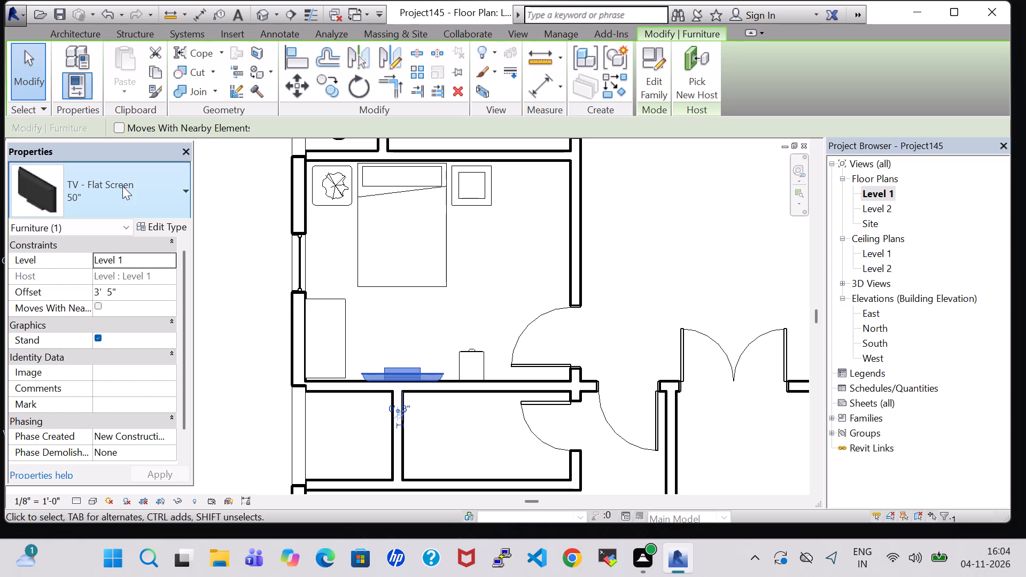
Change the bedroom TV's type to the 42" TV - Flat Screen.
click(146, 222)
click(181, 126)
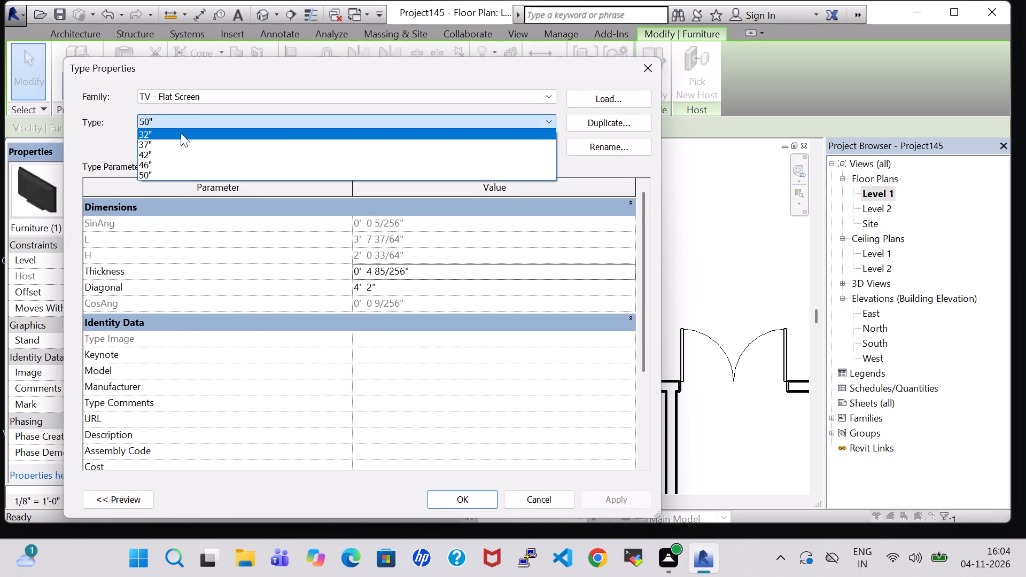
click(181, 151)
click(469, 504)
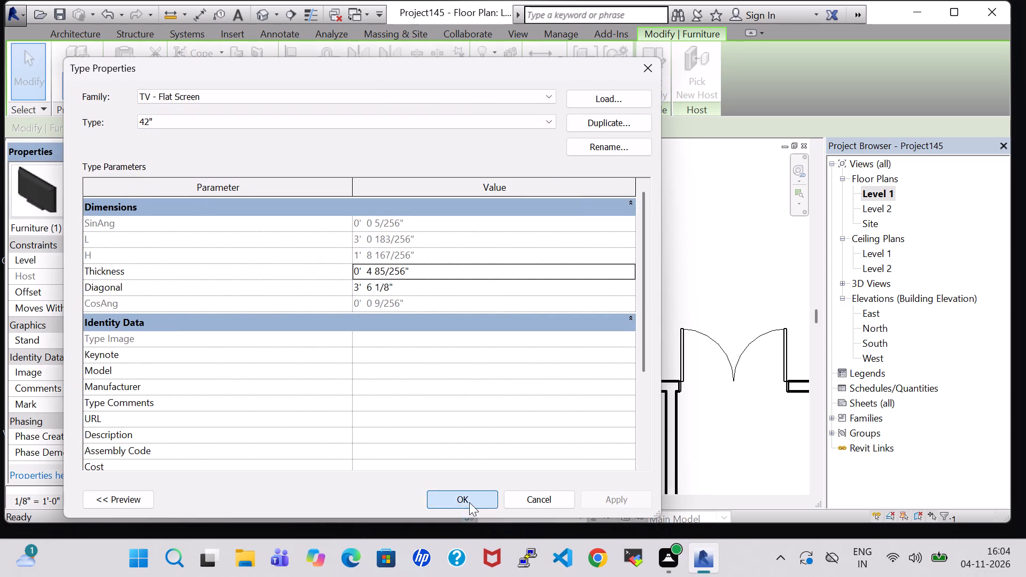
click(467, 311)
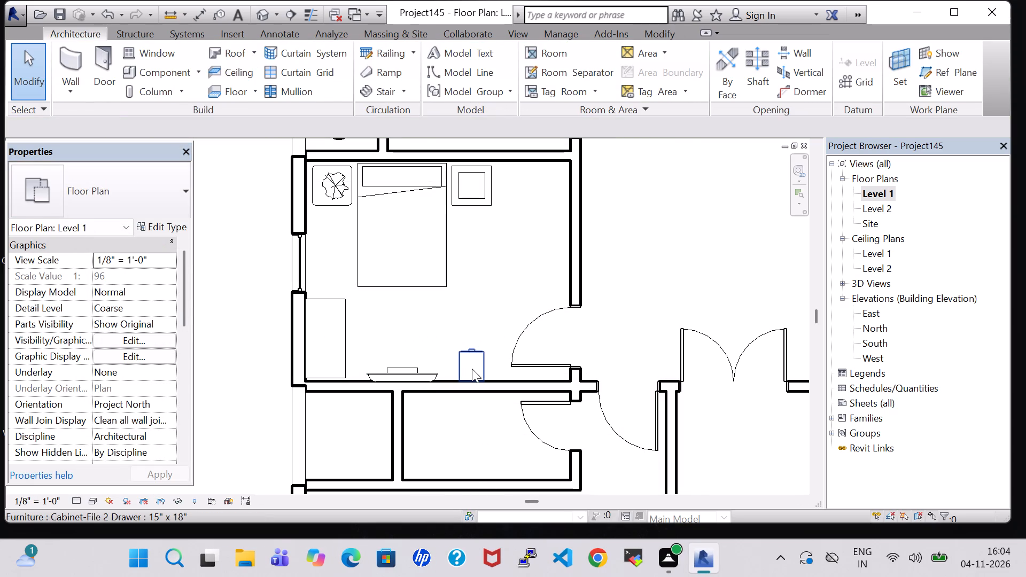
Nudge the two-drawer file cabinet slightly east along the bedroom's south wall.
click(472, 369)
key(Right)
key(Right)
click(457, 417)
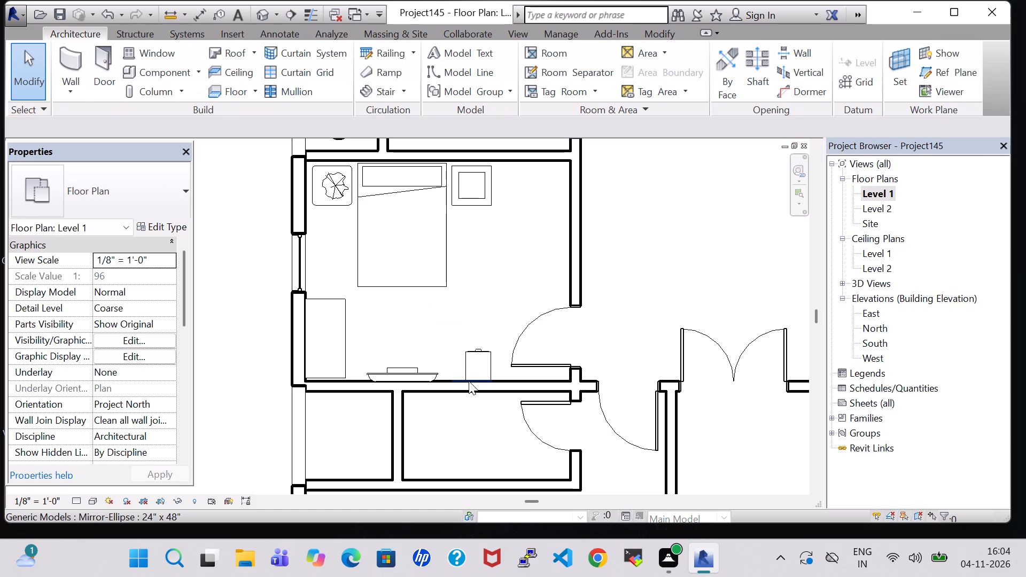
Nudge the elliptical wall mirror slightly east to line up with the file cabinet in front of it.
click(469, 381)
key(Right)
key(Right)
scroll(468, 403, up, 1)
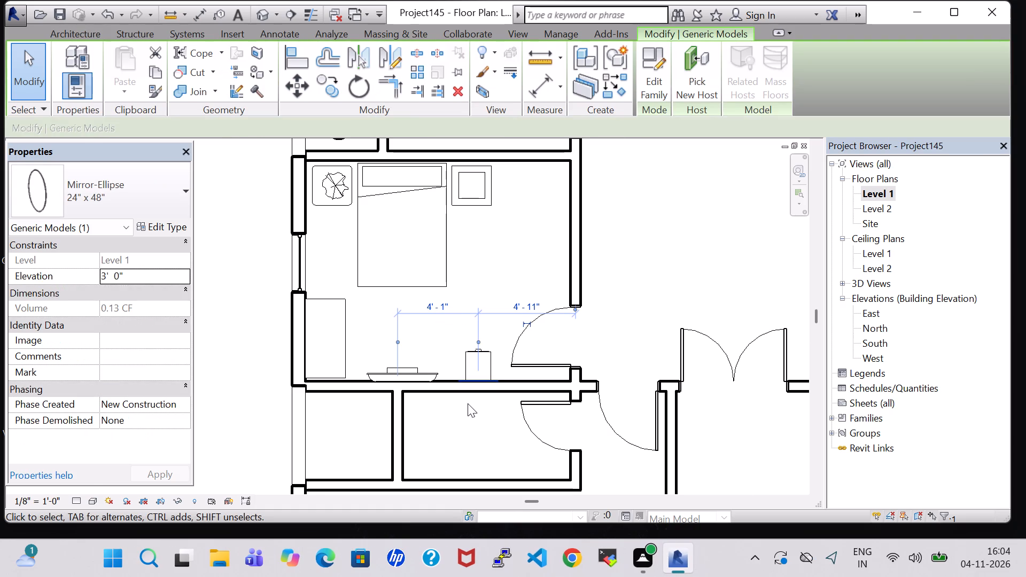
scroll(468, 403, up, 6)
click(515, 207)
Place another Chair-Corbu in the bedroom south of the kitchen, against the east wall north of the door, facing west.
scroll(515, 206, down, 7)
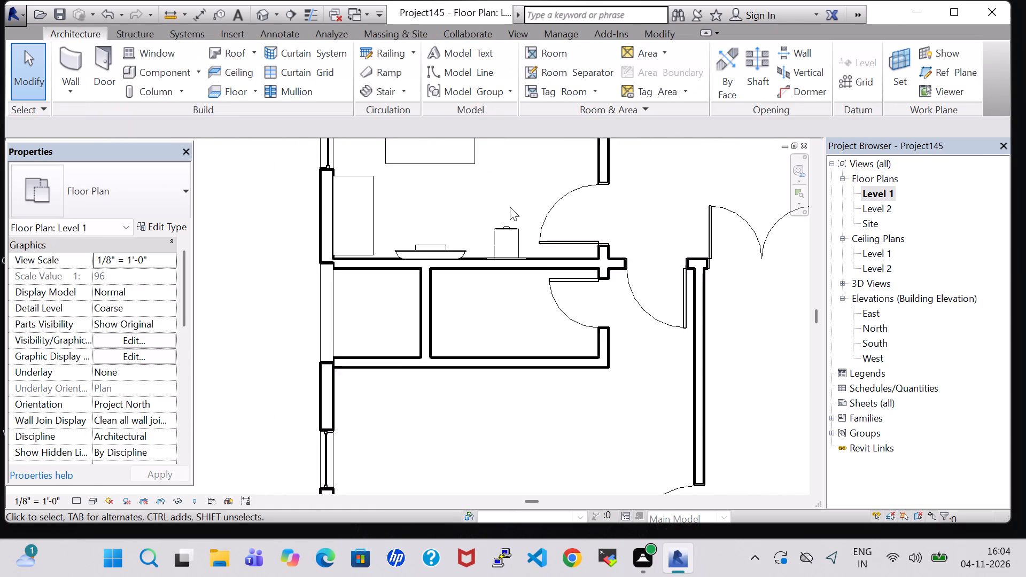
middle_drag(510, 207, 388, 346)
scroll(386, 326, down, 6)
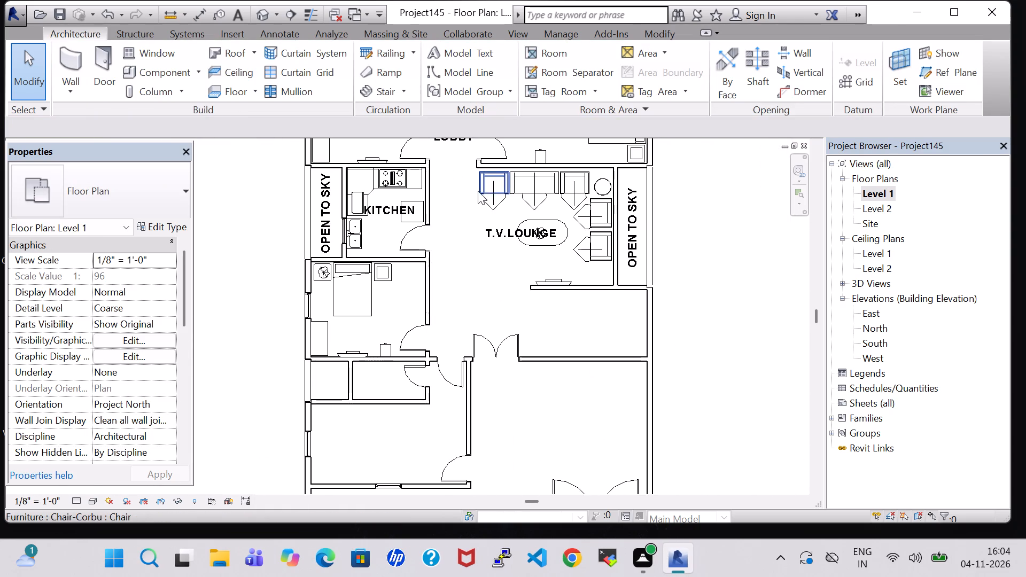
click(484, 184)
right_click(484, 184)
click(541, 278)
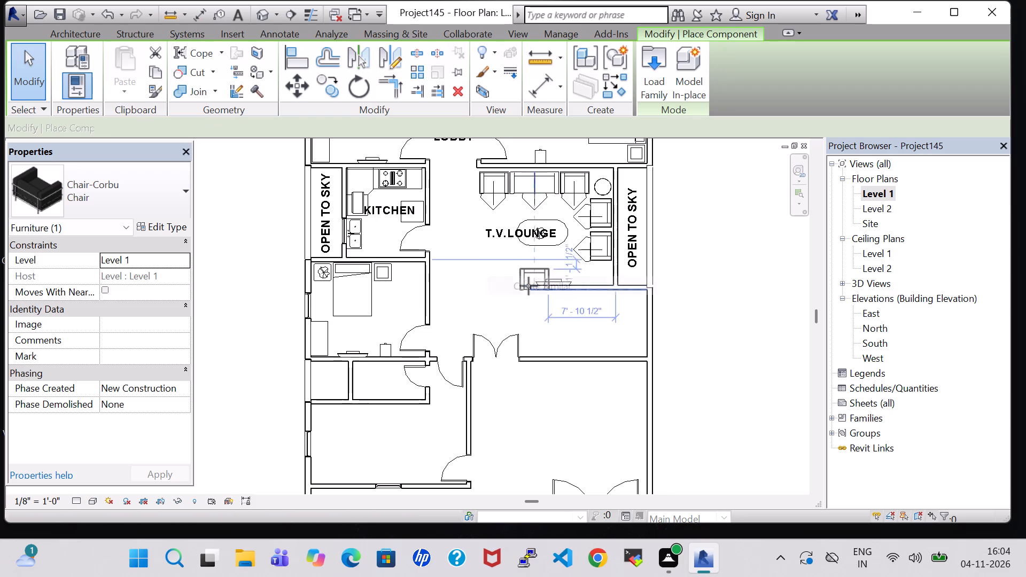
key(space)
key(space)
key(space)
key(space)
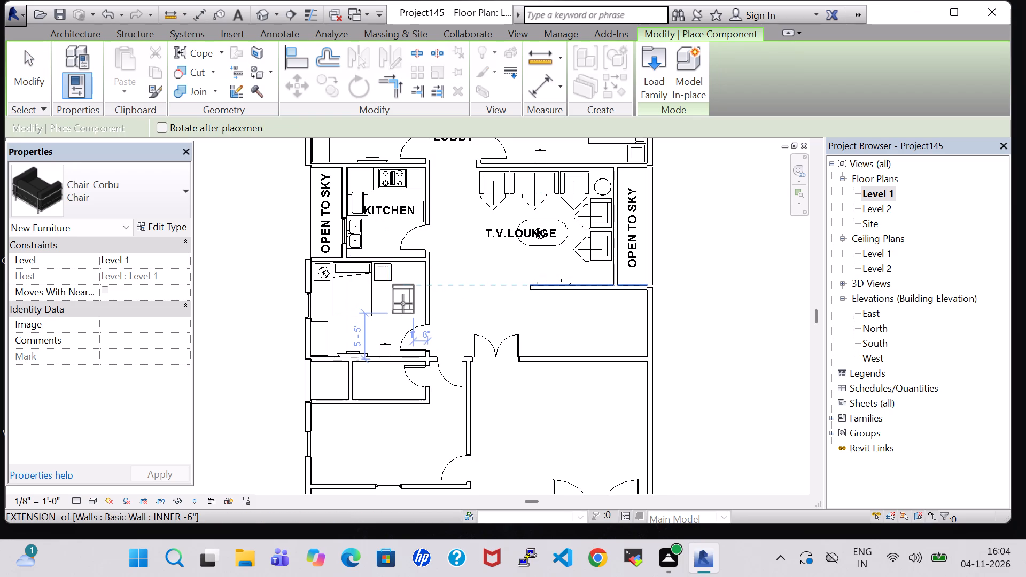
scroll(403, 303, up, 3)
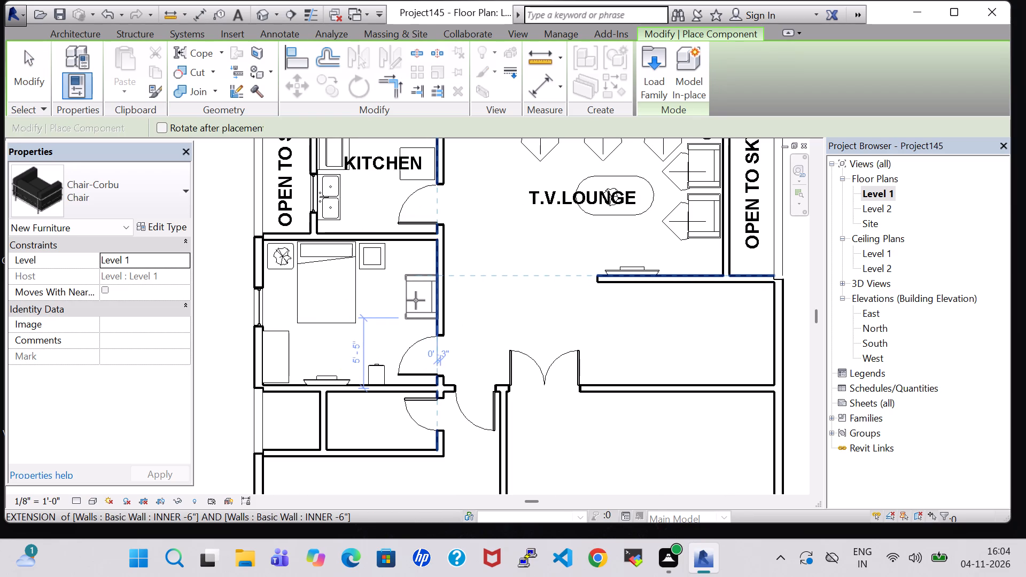
click(416, 300)
key(Escape)
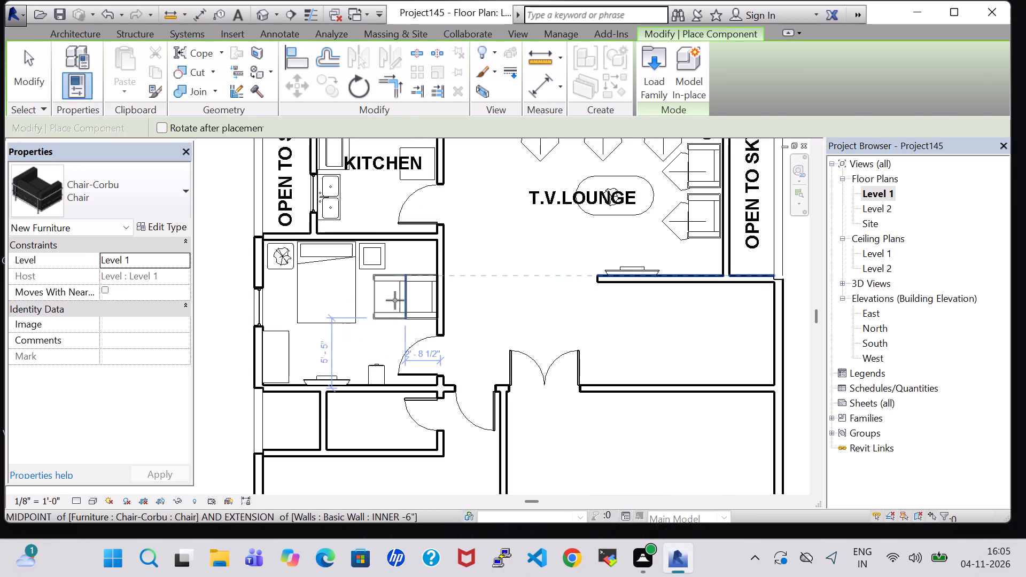
key(Escape)
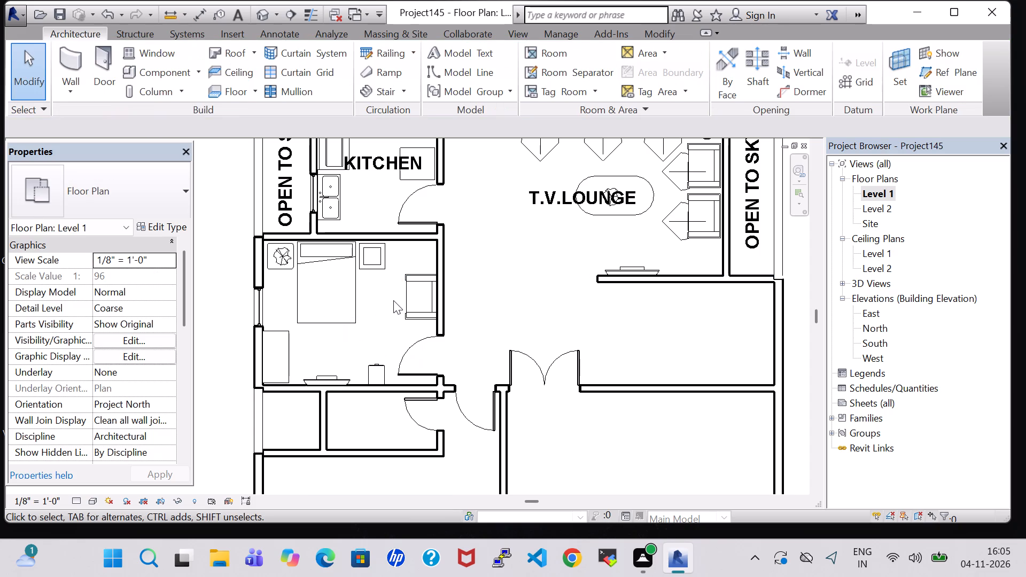
Nudge the bedroom Chair-Corbu slightly west, away from the east wall.
scroll(393, 300, up, 2)
click(405, 300)
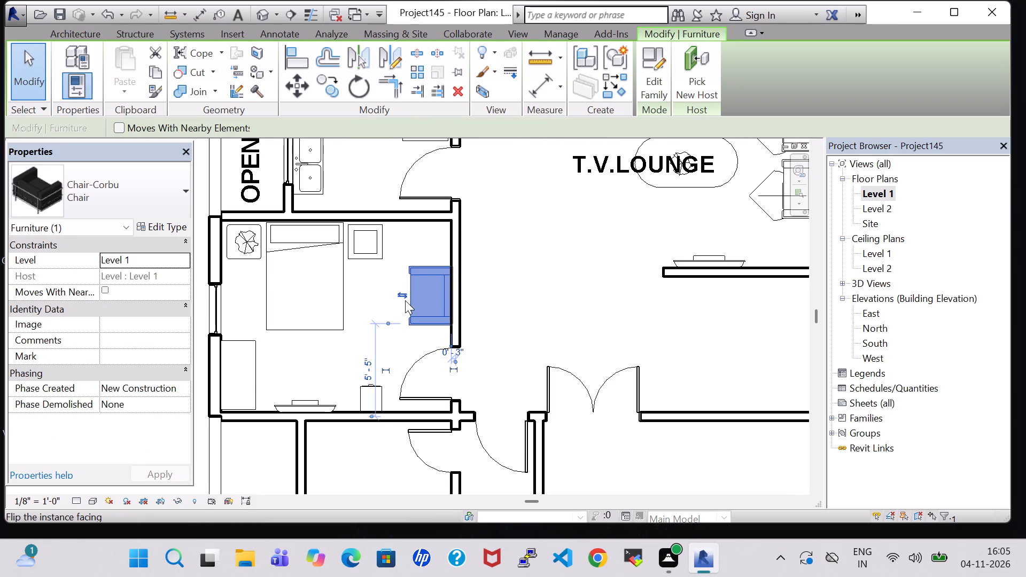
key(Left)
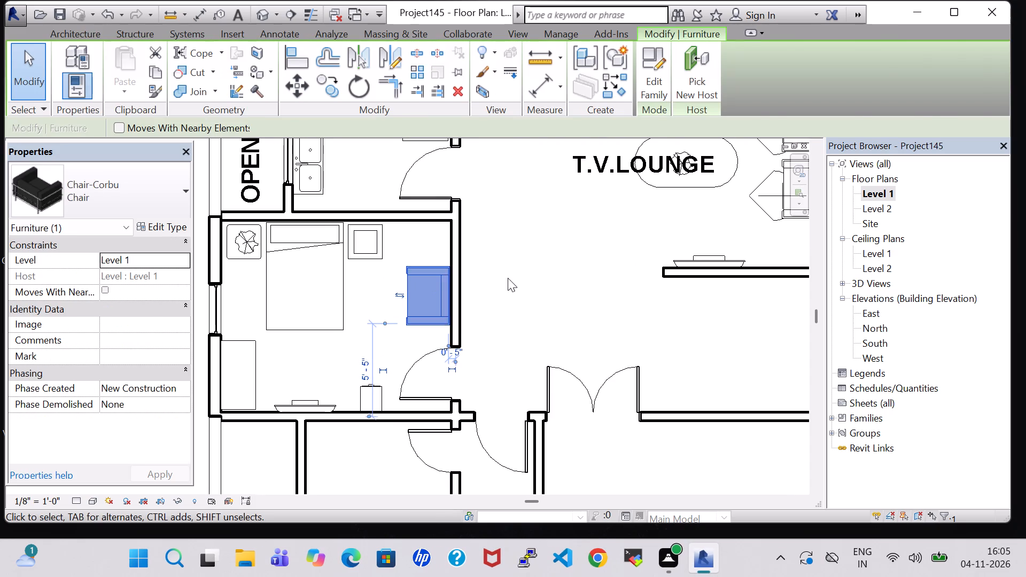
click(508, 278)
Place another 36" diameter Table-Round in the bedroom's northeast corner, north of the chair and aligned with the end table.
scroll(508, 277, down, 3)
middle_drag(506, 278, 380, 291)
click(581, 156)
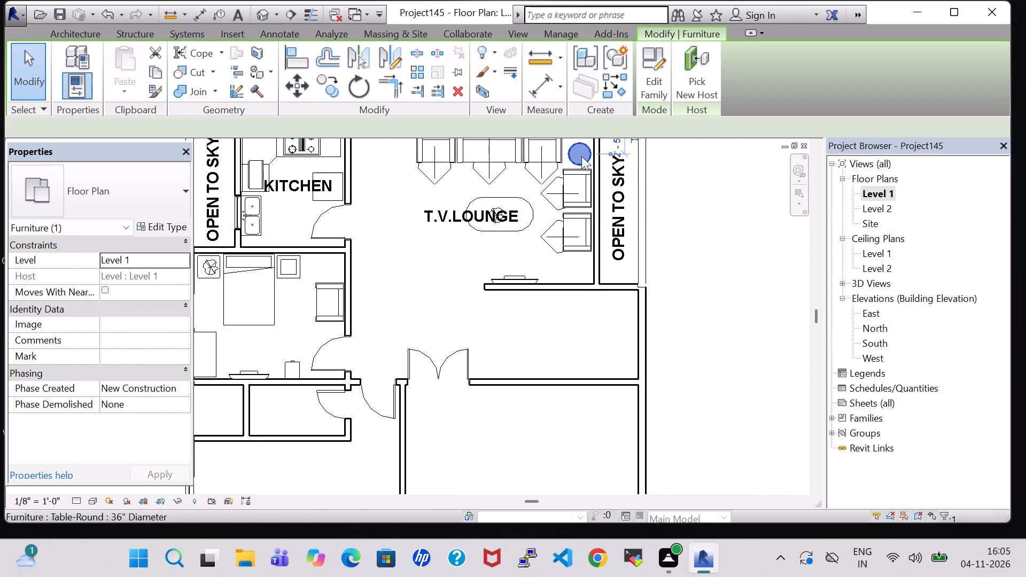
right_click(581, 156)
click(611, 275)
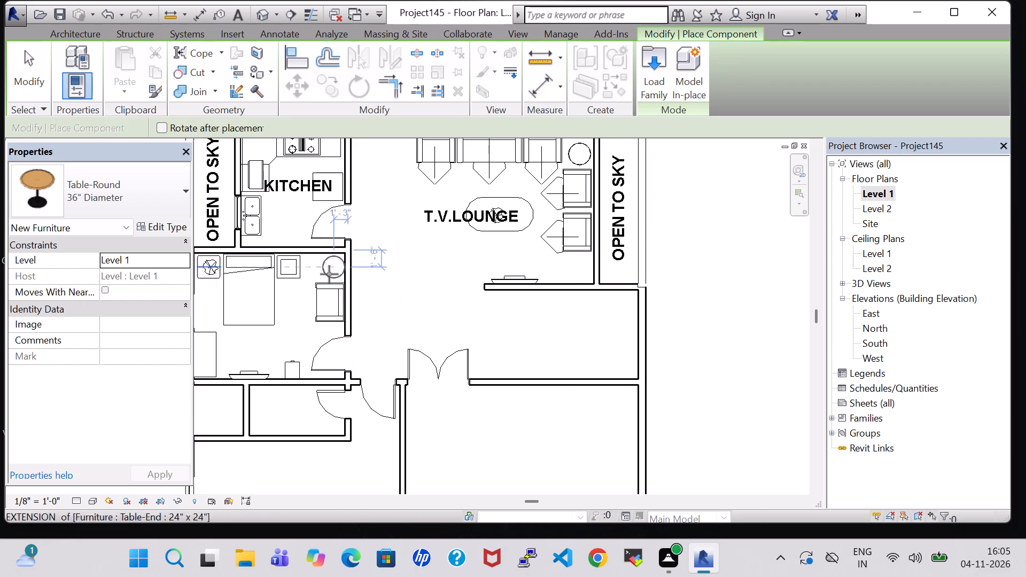
scroll(328, 271, up, 2)
click(329, 271)
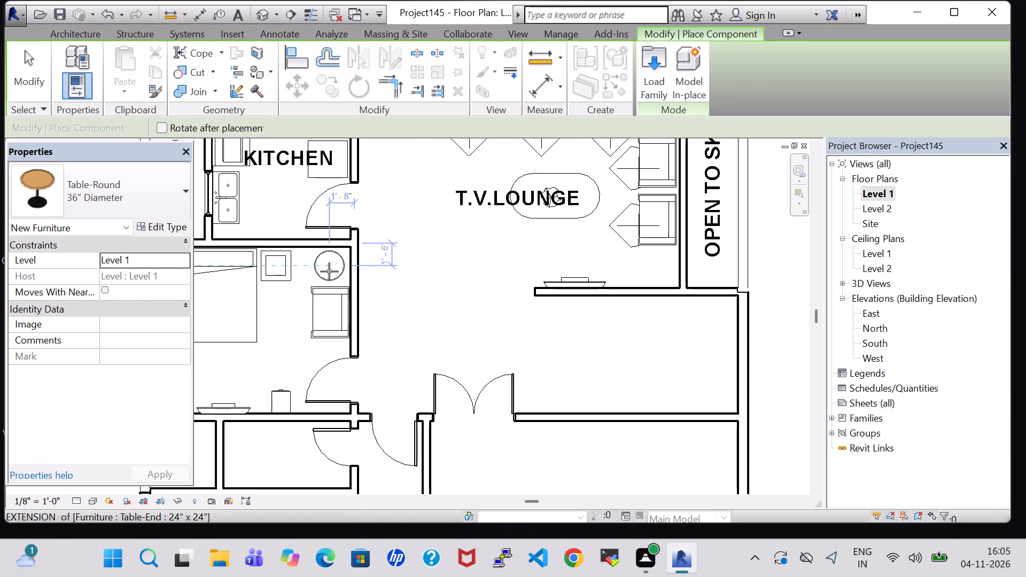
key(Escape)
key(Escape)
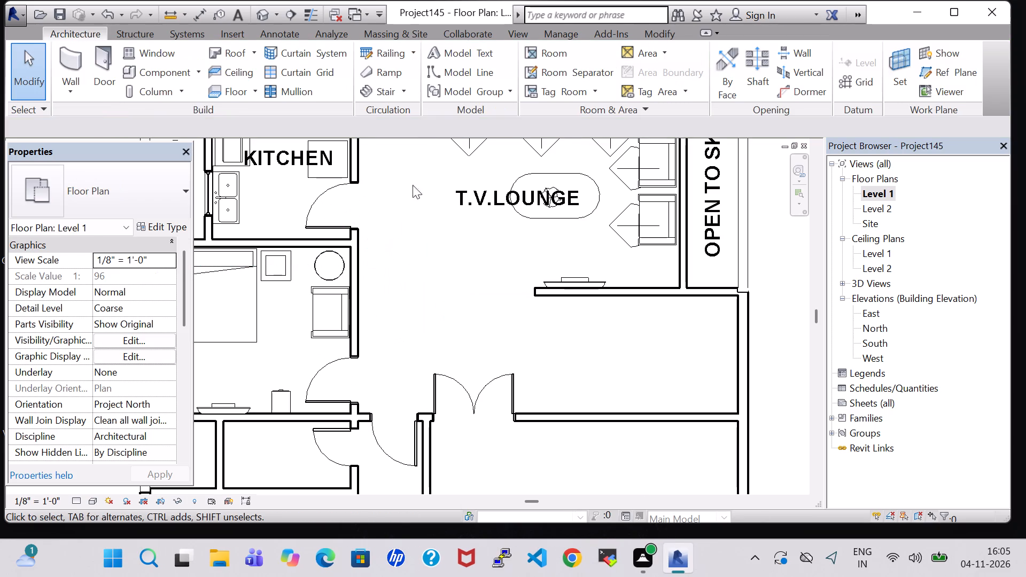
In the 3D view, set the Sofa-Corbu type's cushion material to Oak Flooring.
click(265, 11)
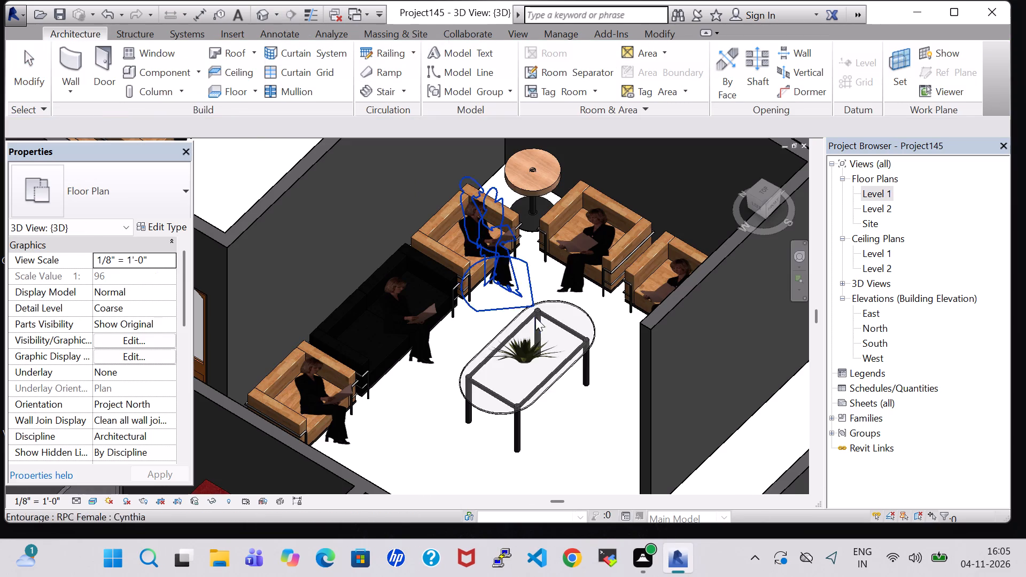
click(343, 297)
click(149, 221)
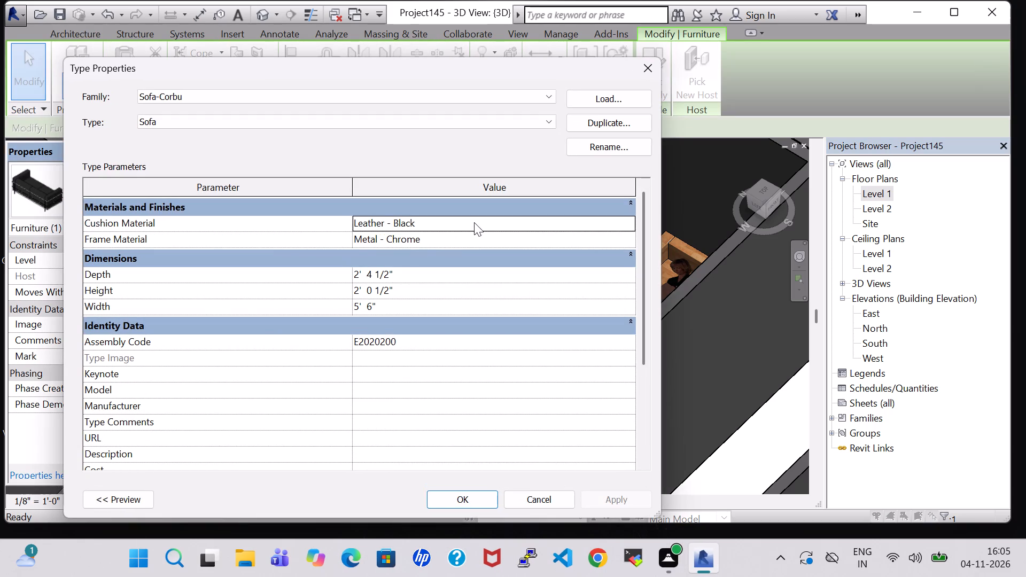
click(631, 221)
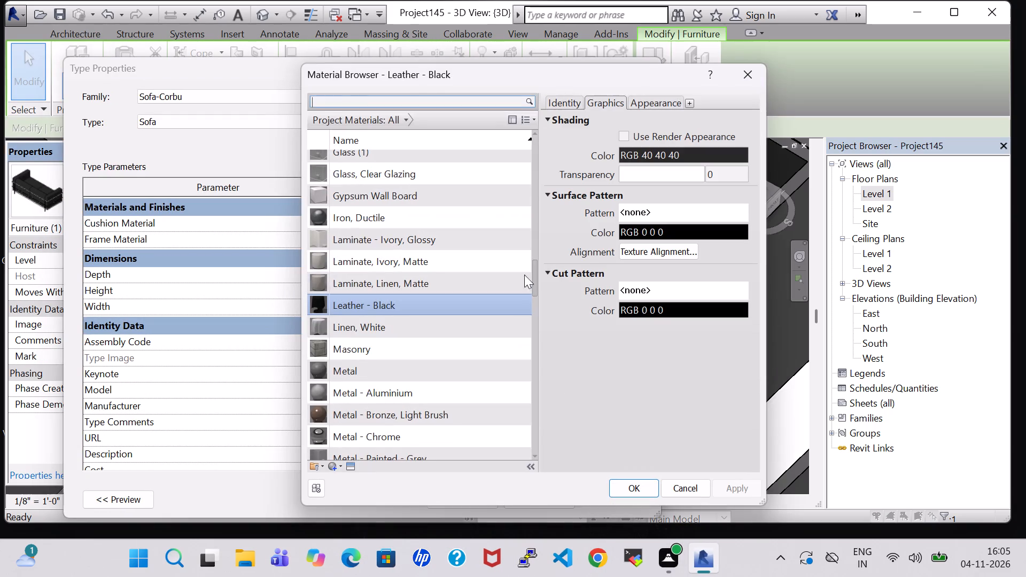
scroll(400, 321, down, 4)
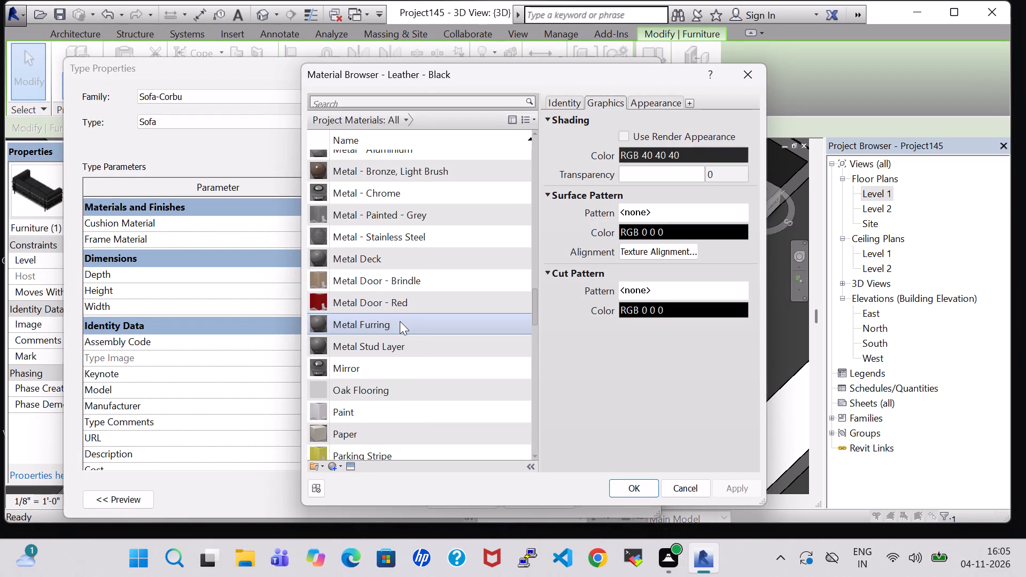
click(400, 386)
click(633, 486)
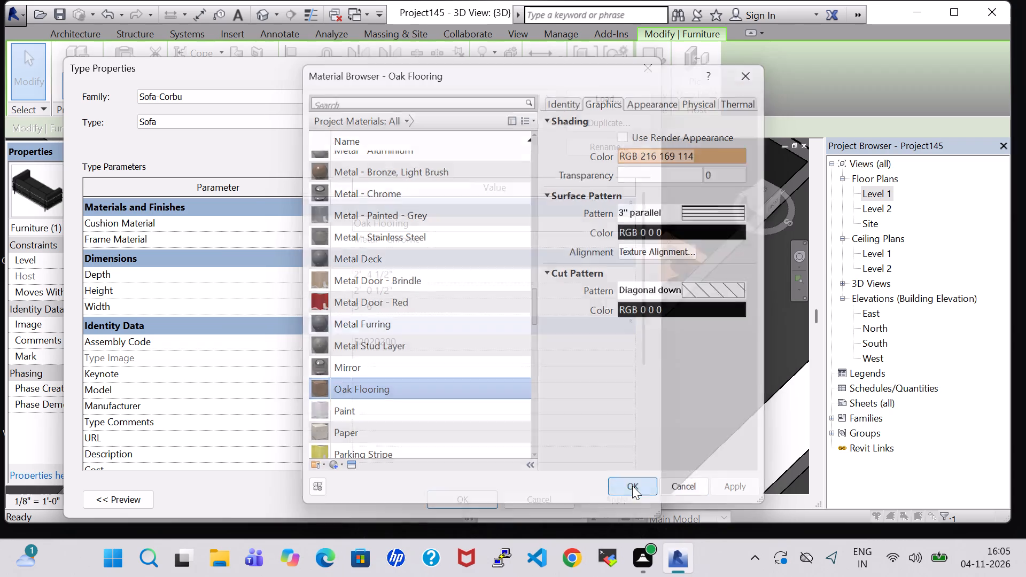
click(486, 491)
click(414, 430)
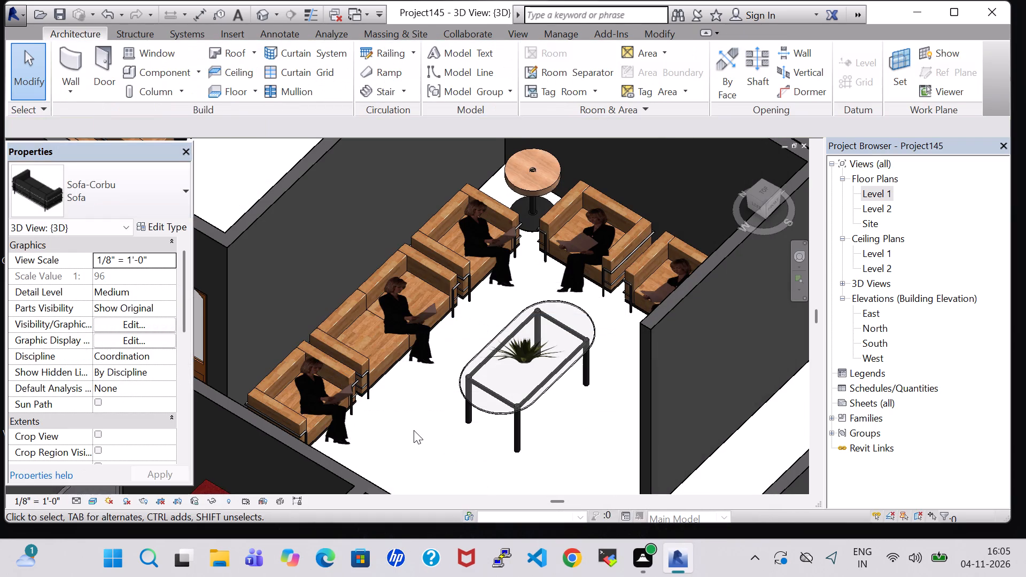
Examine the T.V. lounge, kitchen and bedroom furniture from several angles in the 3D view.
scroll(414, 430, down, 3)
middle_drag(418, 409, 421, 409)
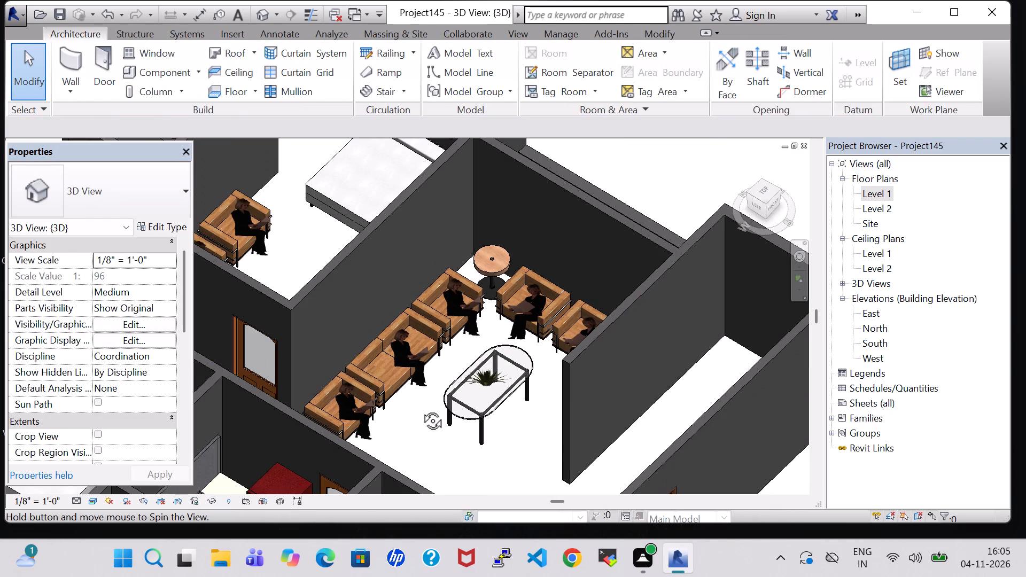
middle_drag(421, 409, 491, 430)
middle_drag(488, 423, 477, 192)
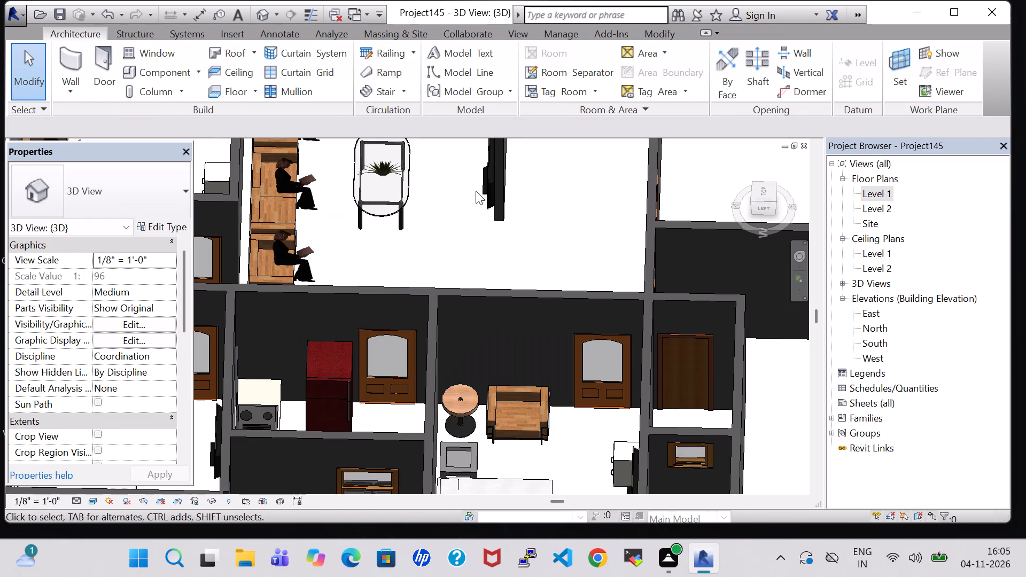
middle_drag(516, 427, 500, 469)
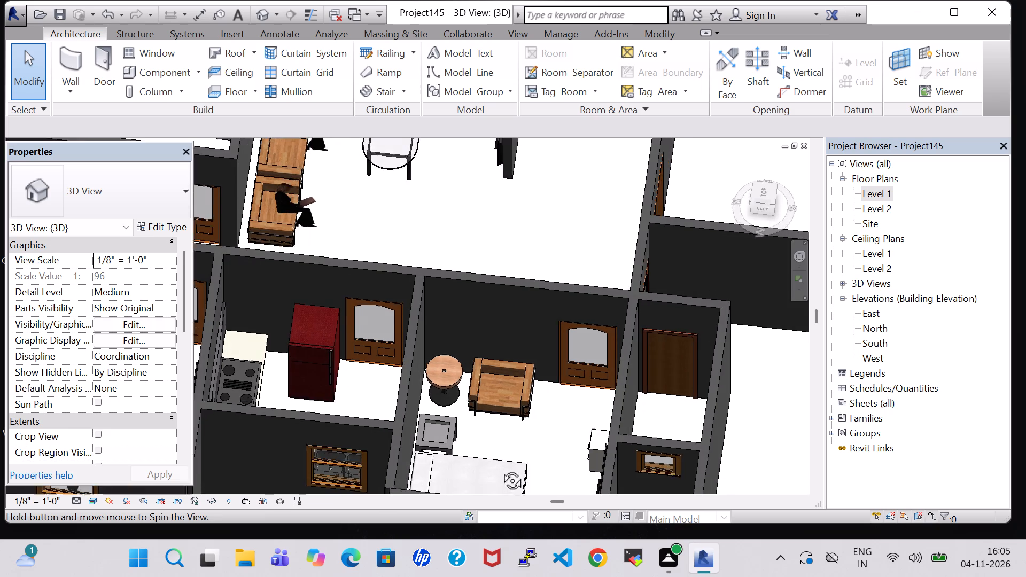
middle_drag(500, 469, 499, 476)
middle_drag(492, 432, 539, 281)
shift+middle_drag(537, 274, 515, 364)
middle_drag(527, 333, 580, 328)
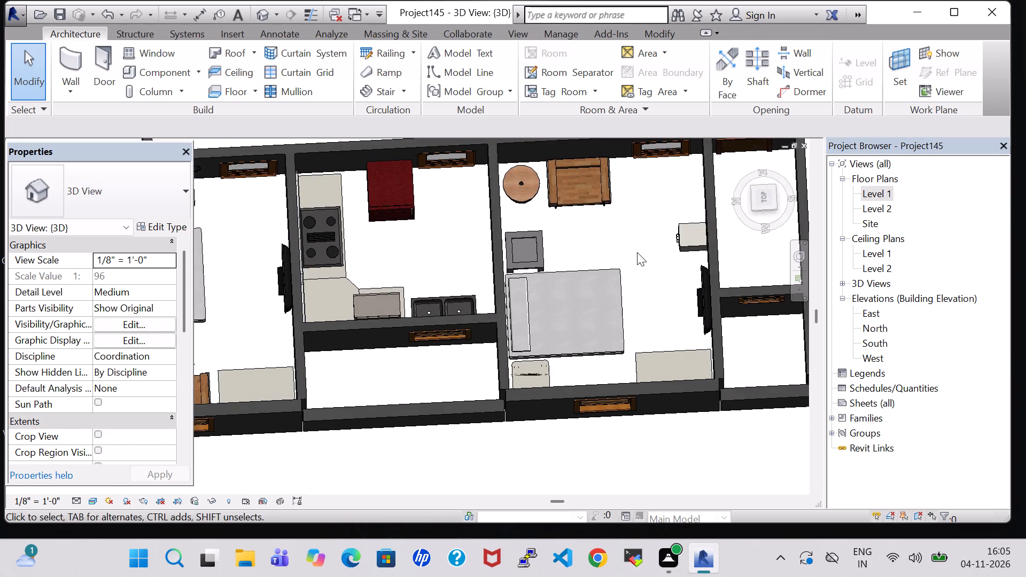
middle_drag(637, 252, 651, 232)
middle_drag(654, 219, 585, 227)
On the Level 1 floor plan, place a tagged room in the bedroom south of the kitchen.
double_click(876, 200)
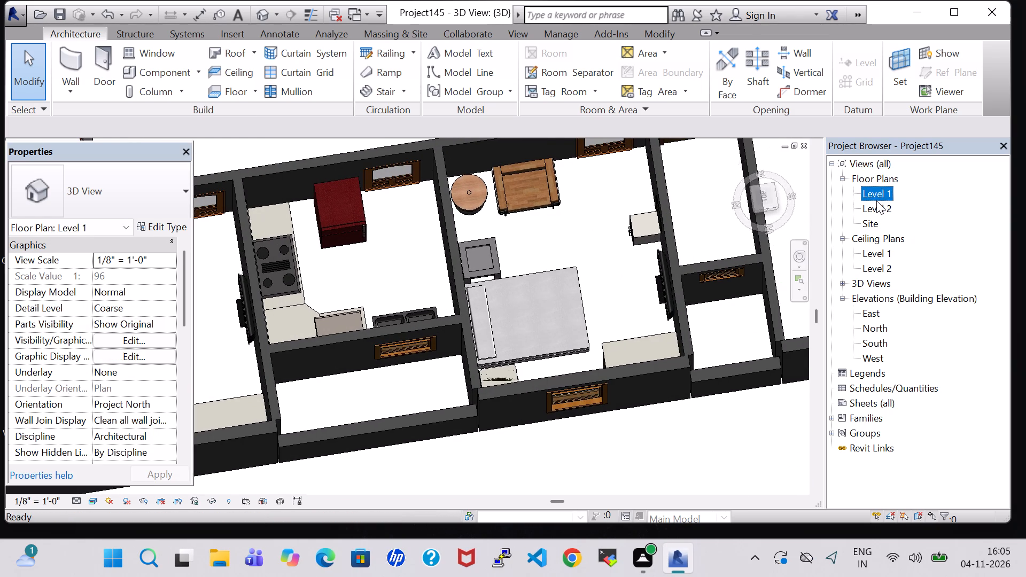
scroll(578, 274, down, 7)
middle_drag(524, 295, 539, 238)
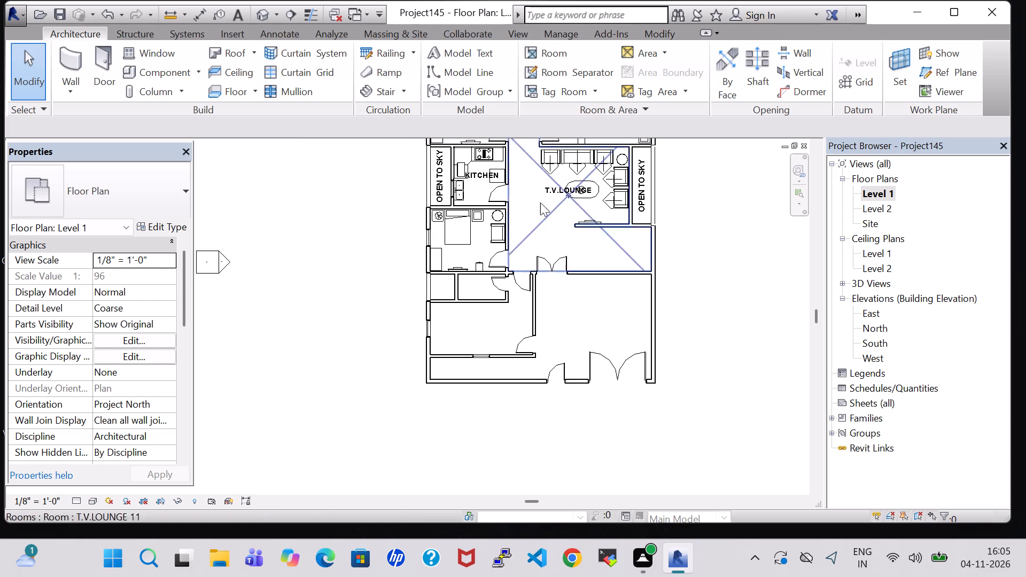
click(553, 45)
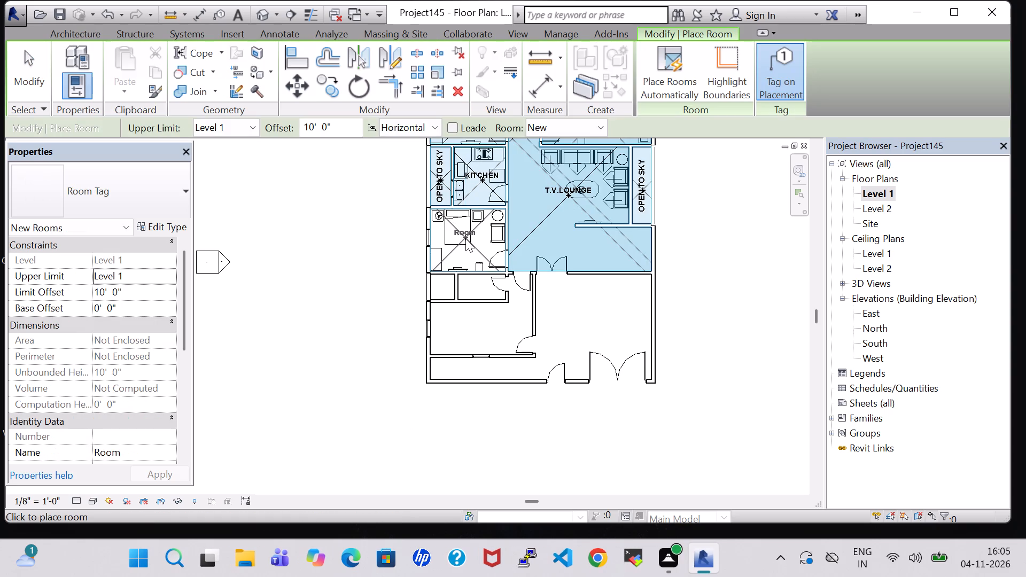
click(465, 238)
key(Escape)
key(Escape)
Rename the new bedroom's room tag as GUEST BEDROOM.
double_click(459, 231)
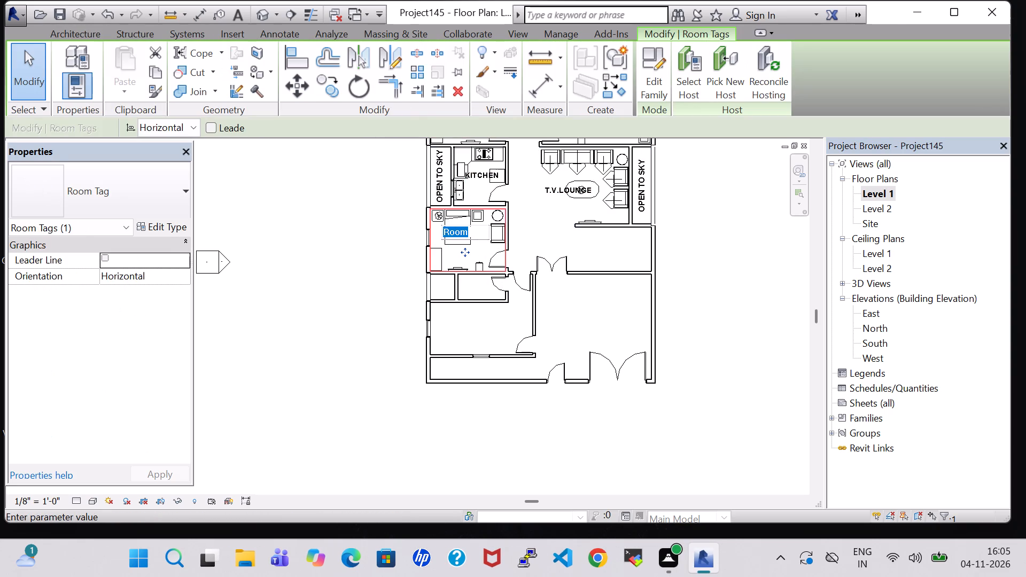
key(BackSpace)
text(GUEST)
key(space)
text(BEDROOM)
key(Return)
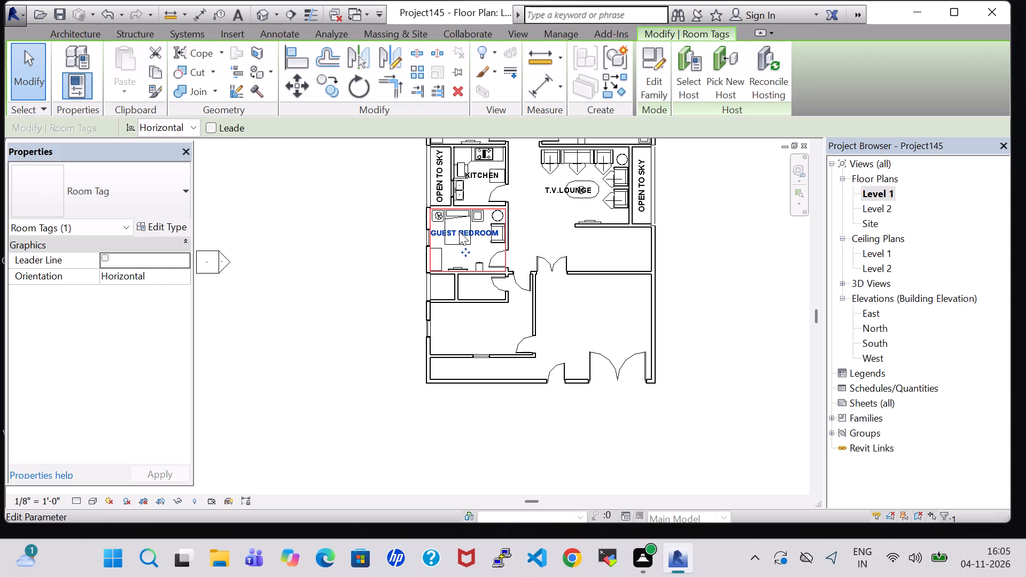
Nudge the GUEST BEDROOM tag slightly south within the room.
key(Down)
key(Down)
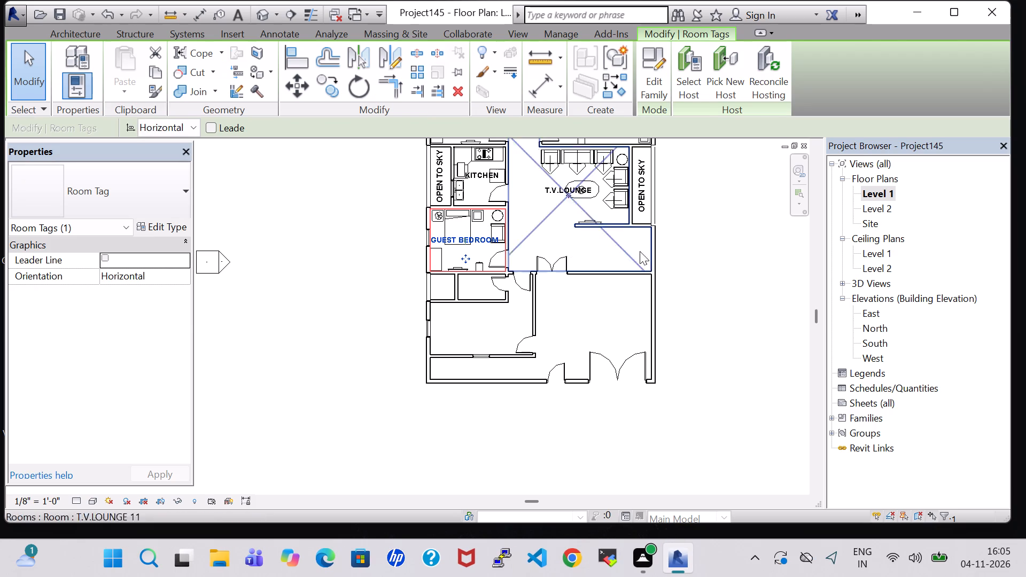
click(687, 249)
Place a U-shaped winder stair from Level 1 to Level 2 south of the T.V. lounge wall, with its open end facing west.
middle_drag(680, 248, 670, 248)
scroll(680, 248, up, 1)
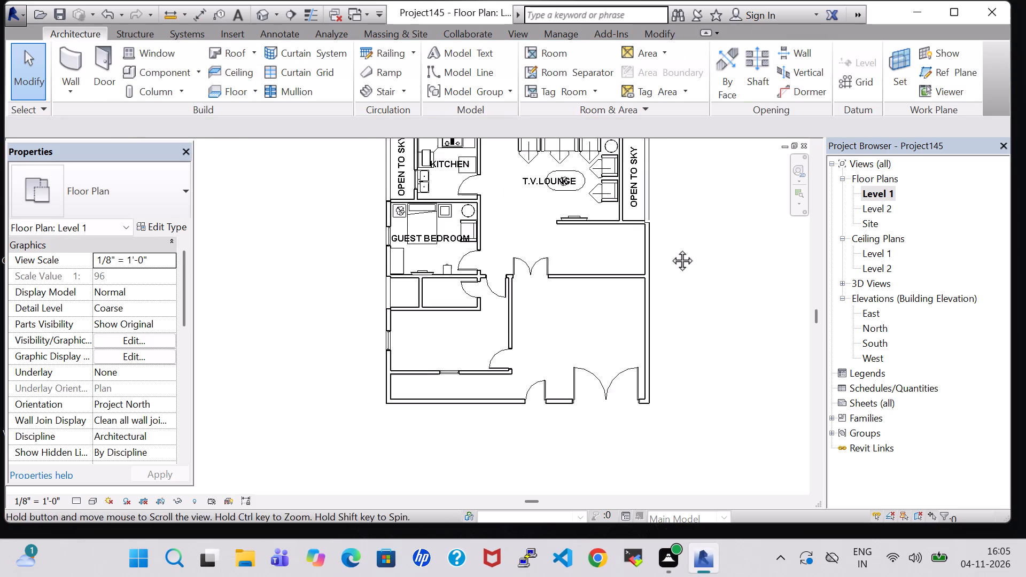
middle_drag(670, 248, 650, 252)
middle_drag(650, 252, 652, 282)
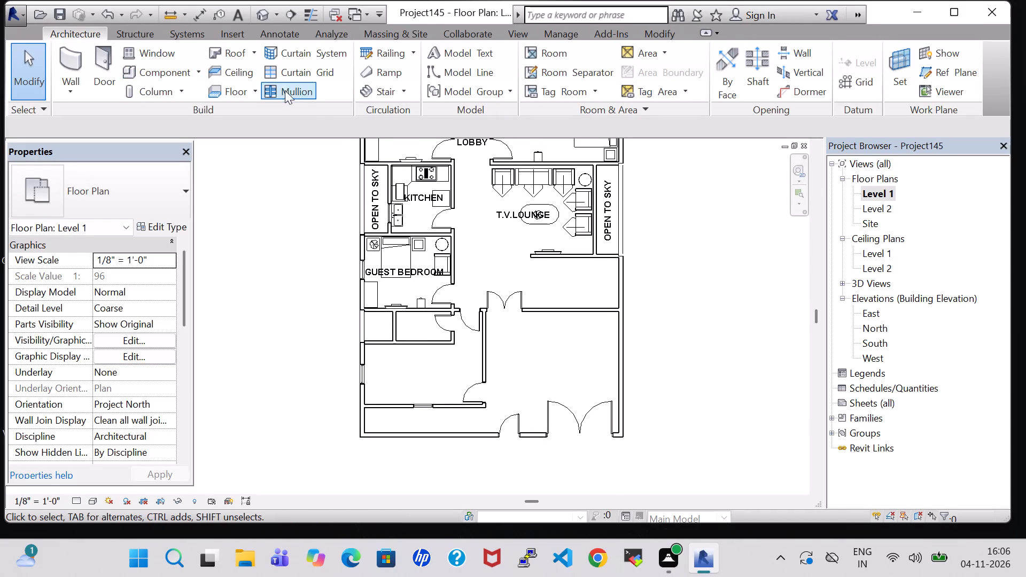
click(378, 93)
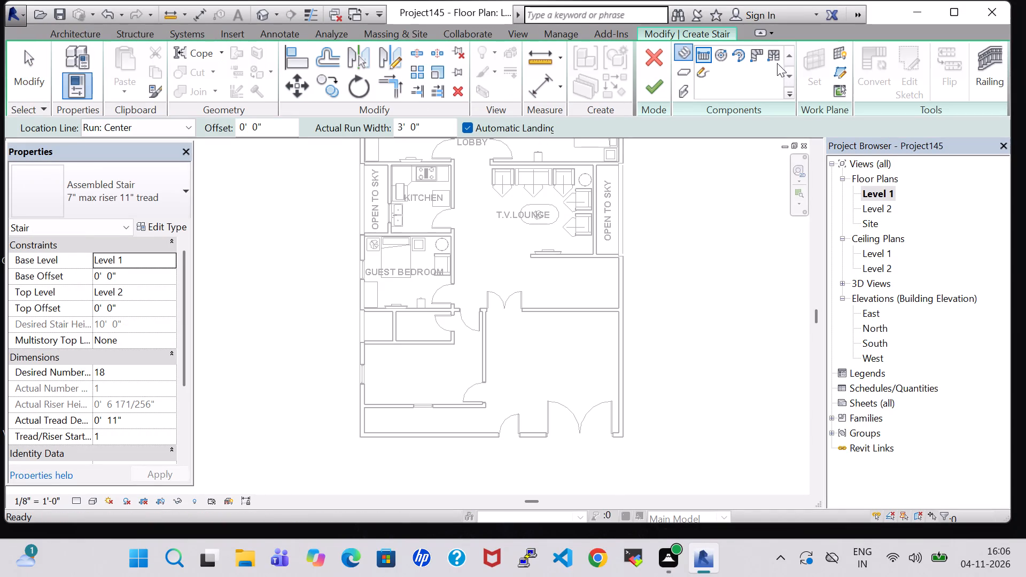
click(776, 57)
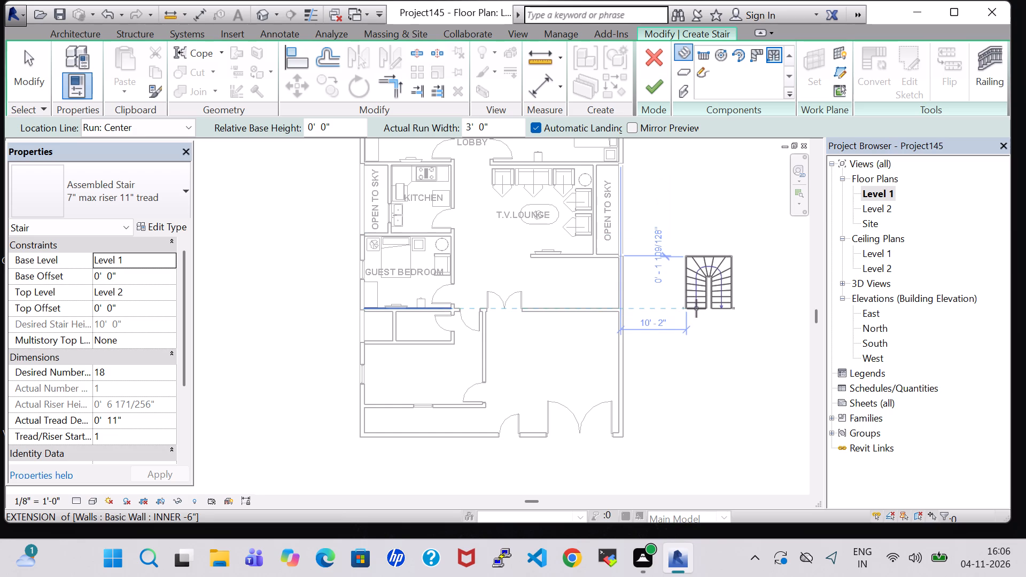
key(space)
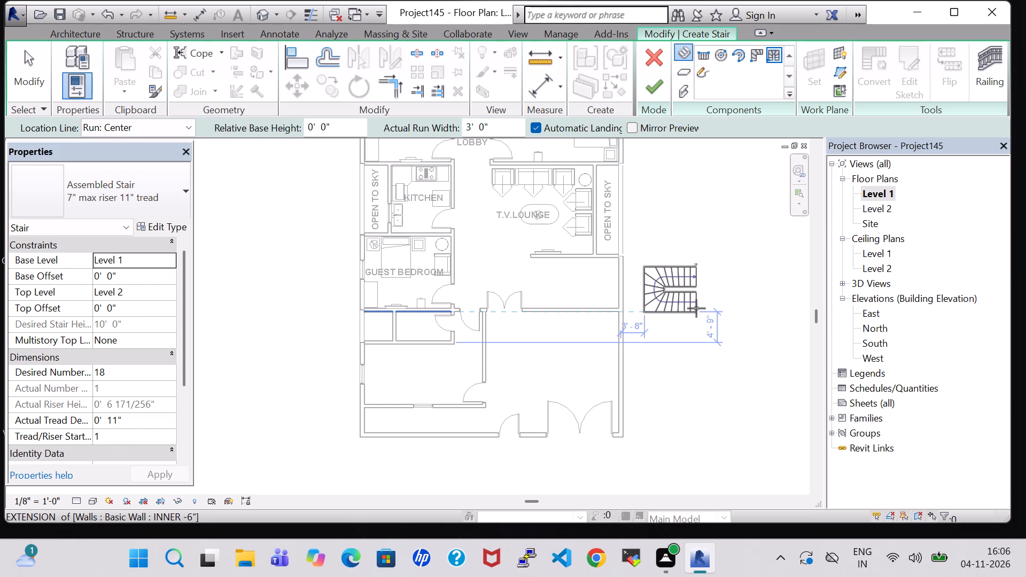
key(space)
key(space)
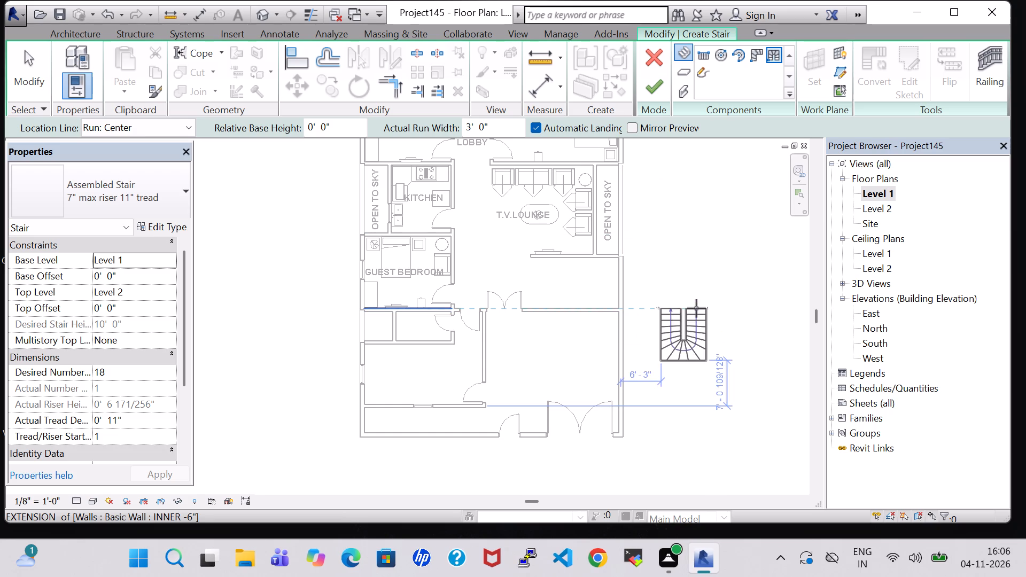
scroll(559, 272, up, 8)
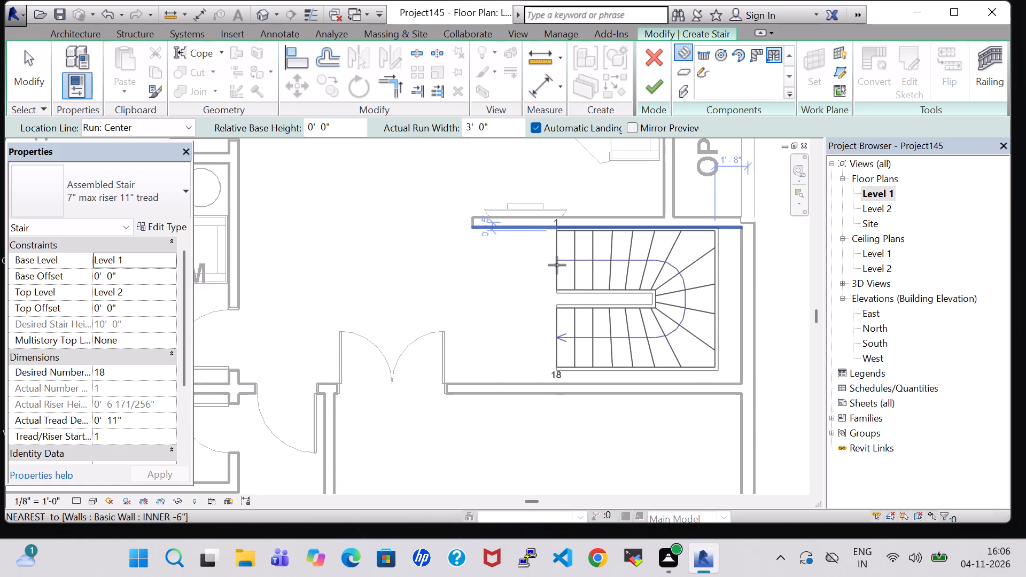
click(557, 269)
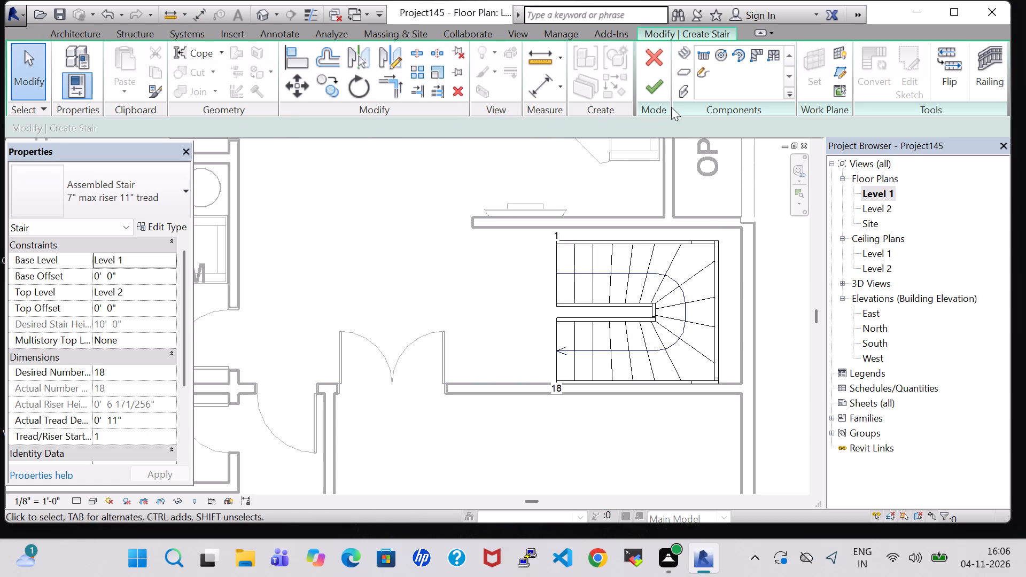
click(656, 93)
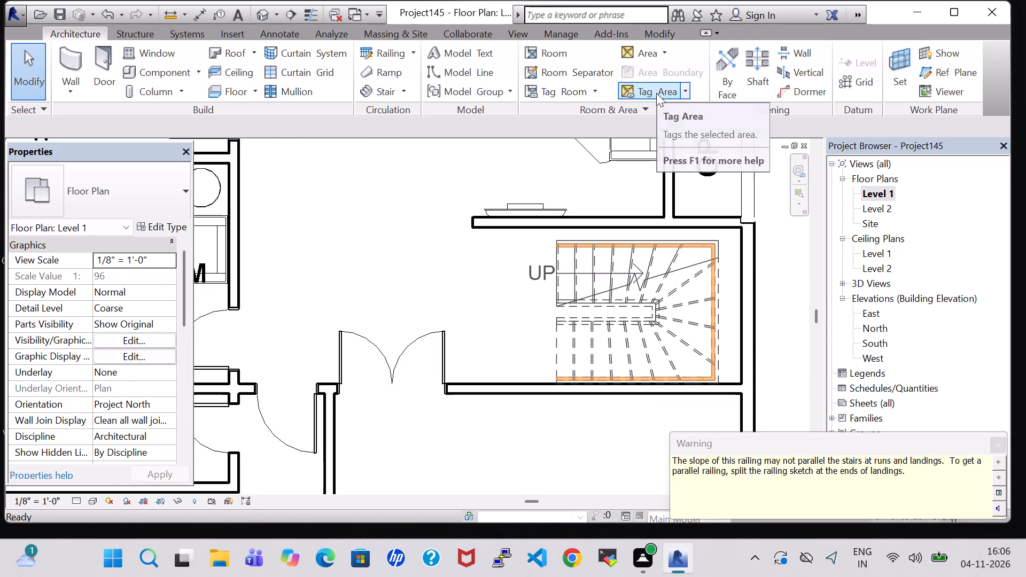
click(994, 446)
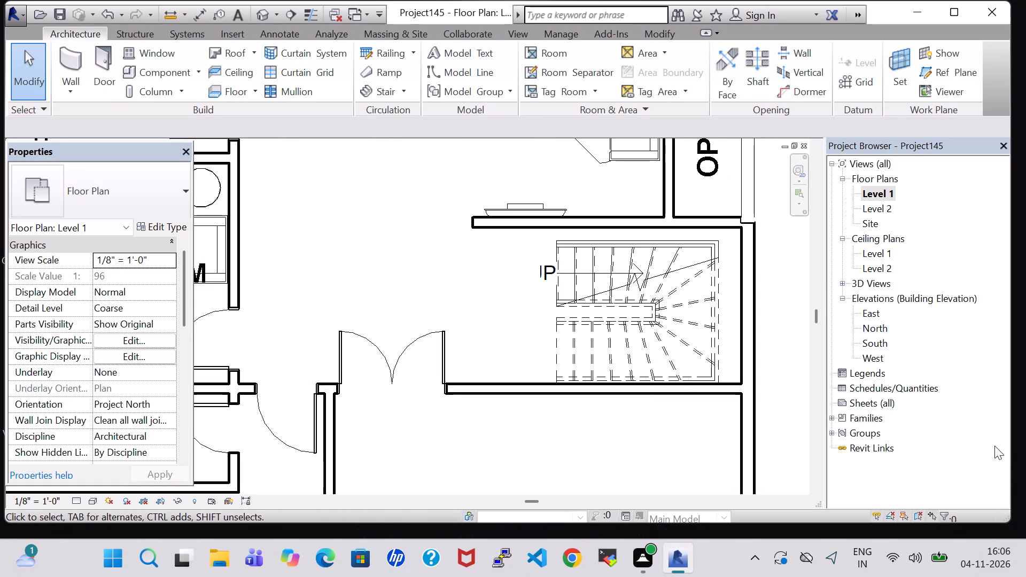
Nudge the new stair slightly north and west within its bay, off the south and east walls.
click(590, 288)
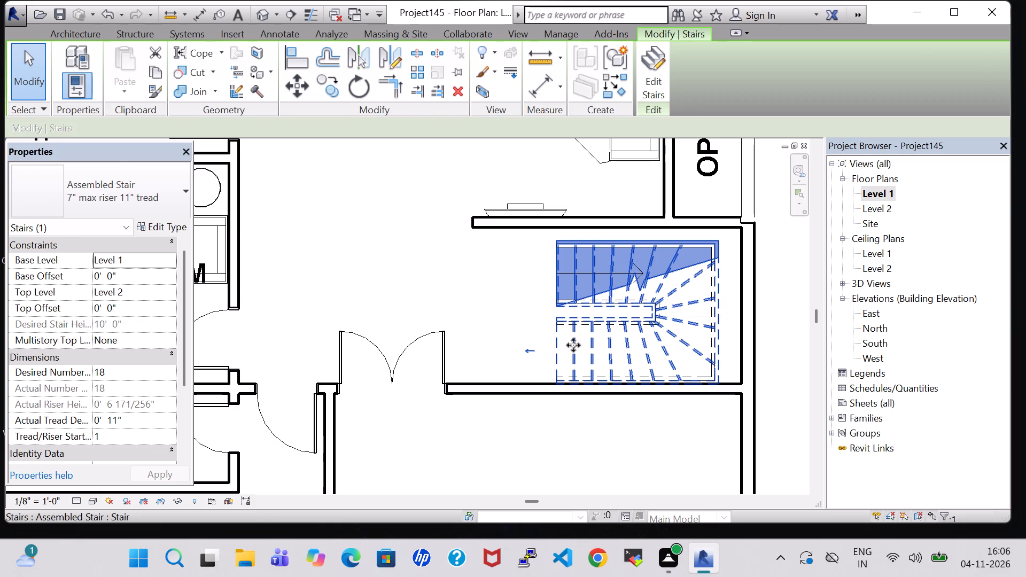
click(484, 339)
key(Up)
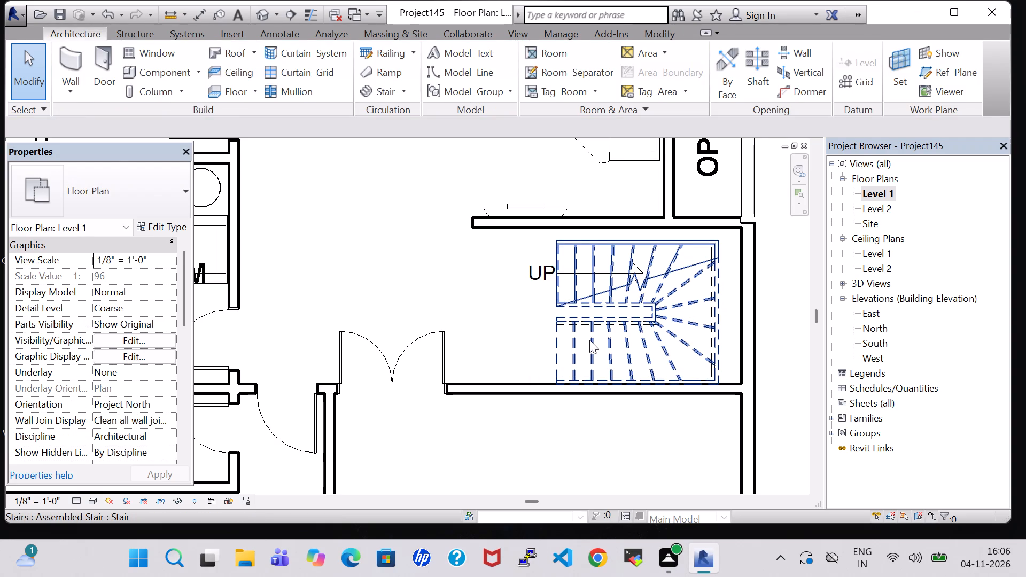
click(623, 318)
click(540, 322)
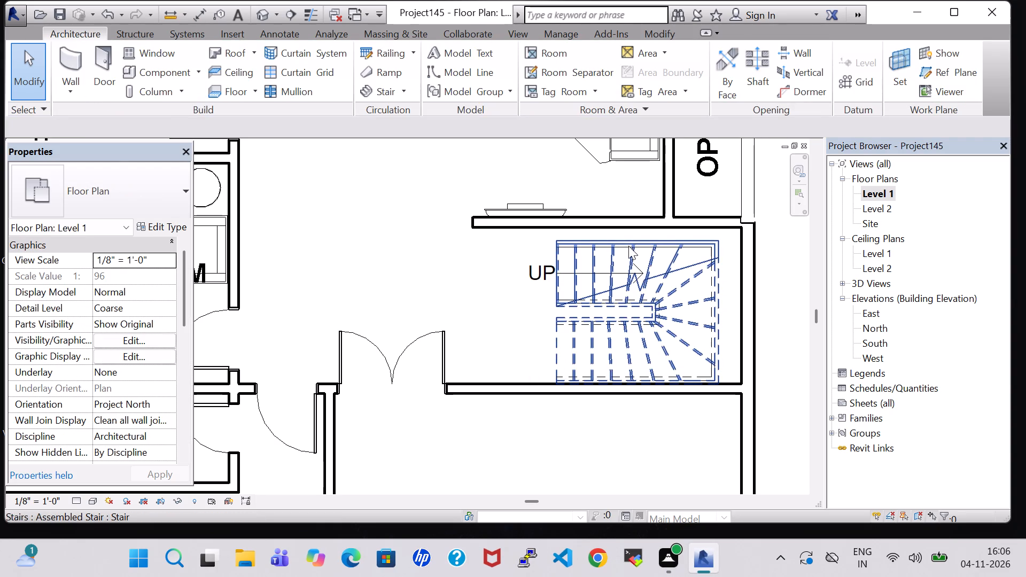
click(627, 239)
key(Up)
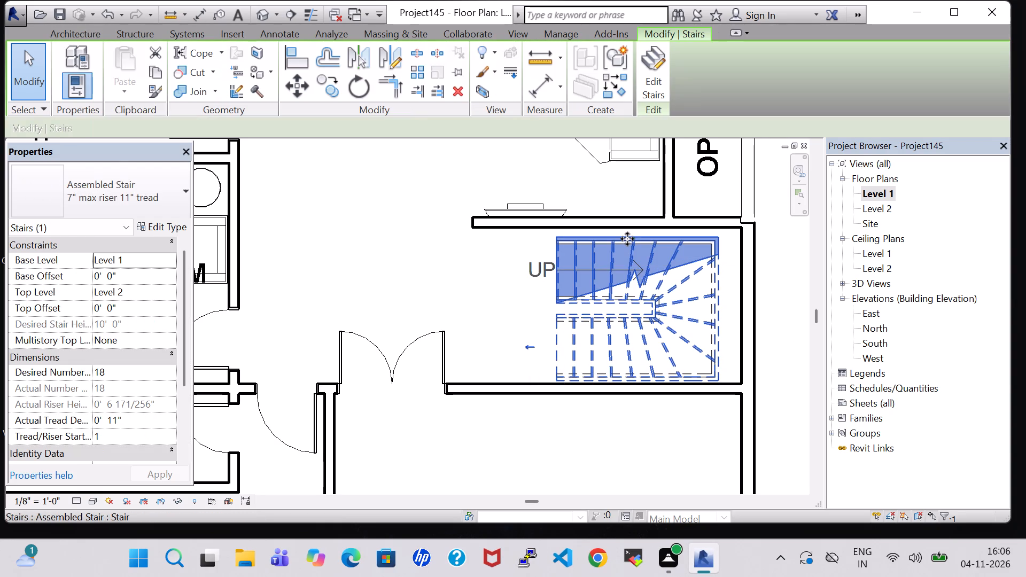
key(Up)
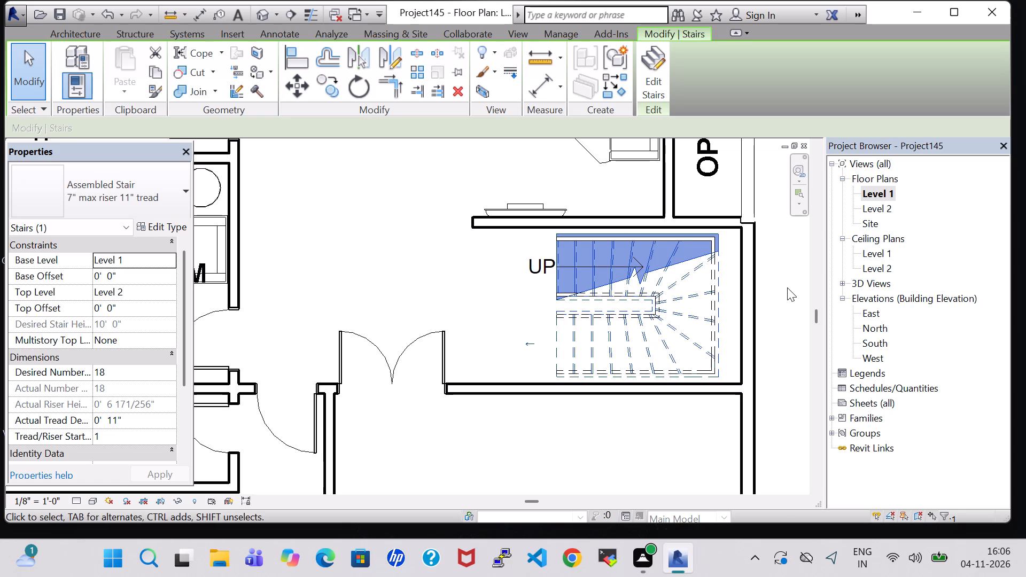
key(Left)
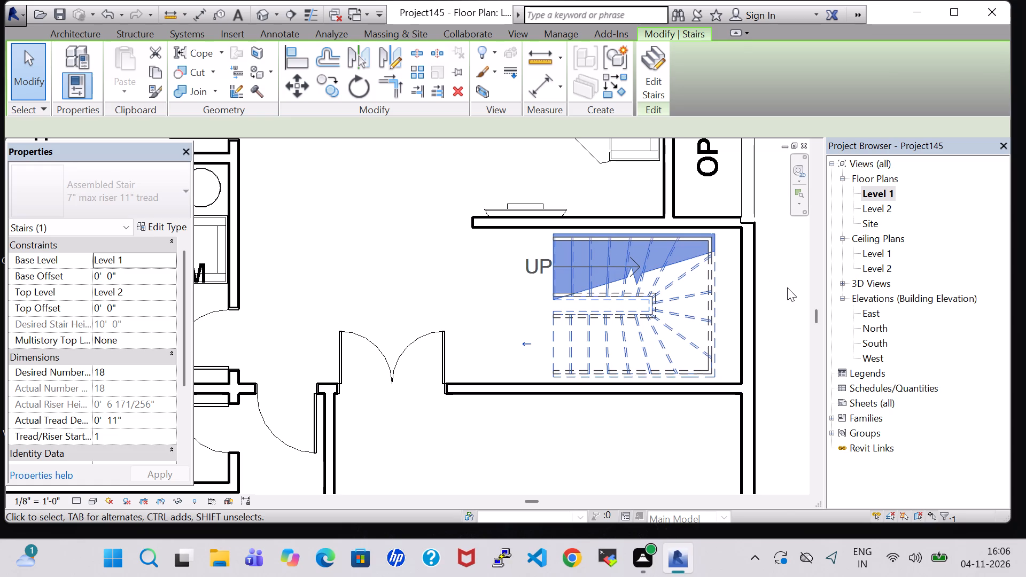
click(787, 287)
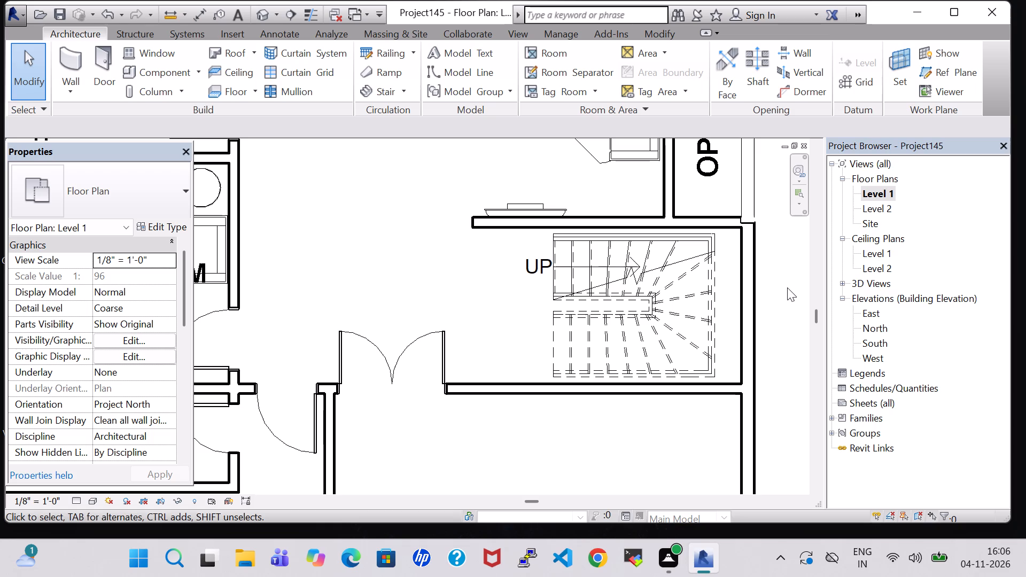
Examine the new stair and its surroundings in the 3D view.
click(261, 13)
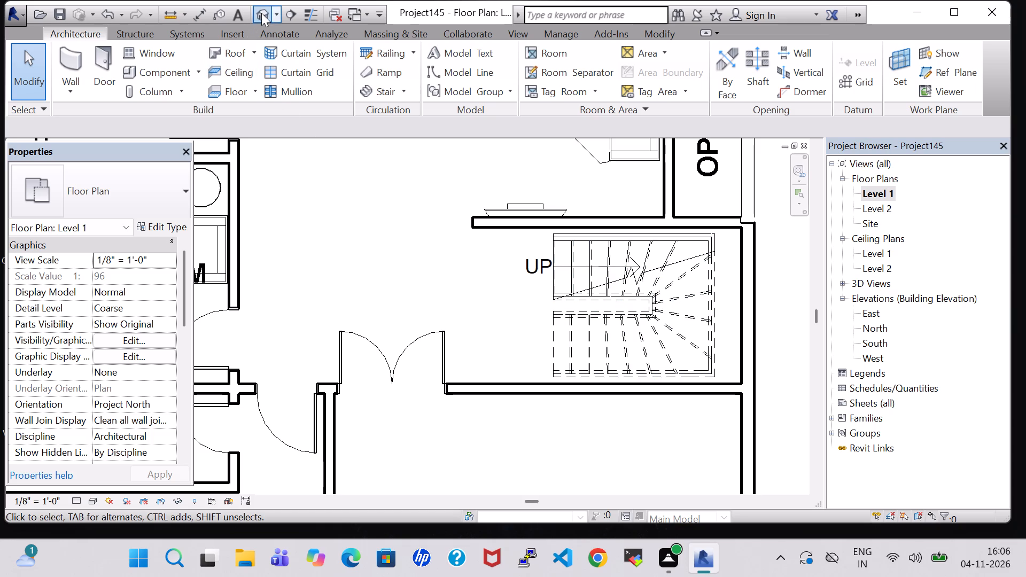
scroll(486, 320, down, 4)
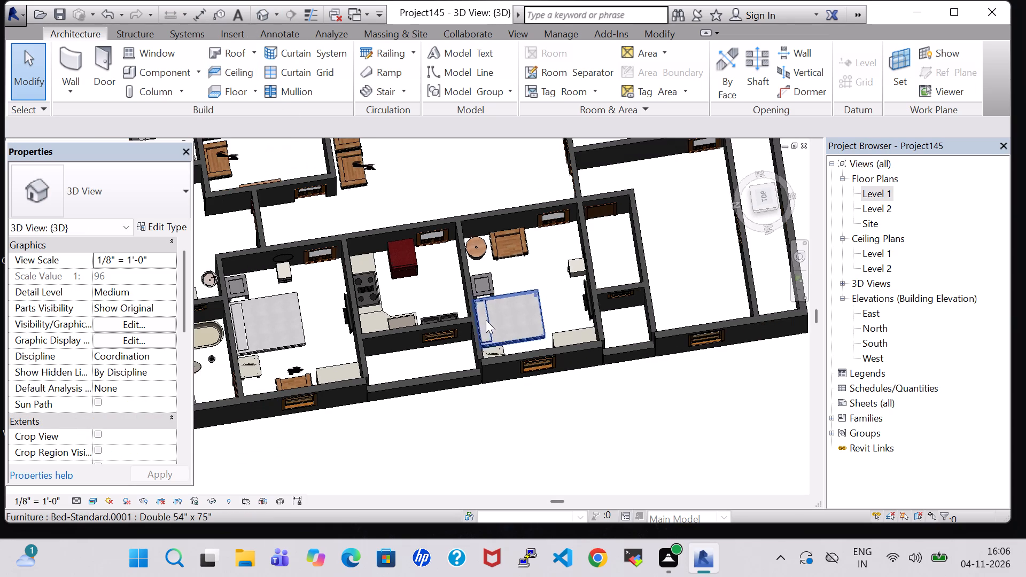
middle_drag(414, 274, 478, 364)
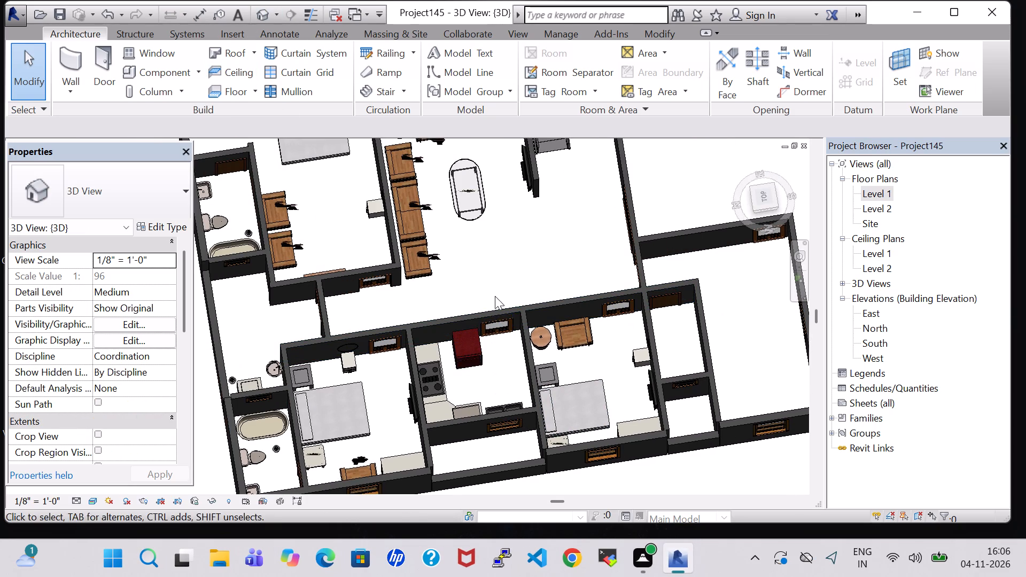
middle_drag(495, 294, 410, 357)
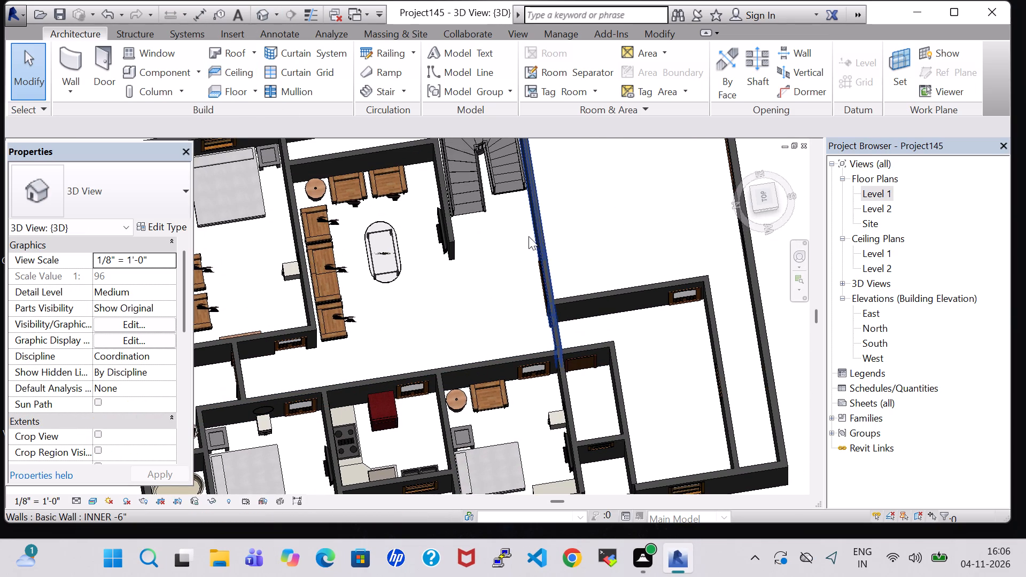
On the Level 1 floor plan, place a tagged room at the west end of the stair, accepting the shared enclosed region.
double_click(868, 191)
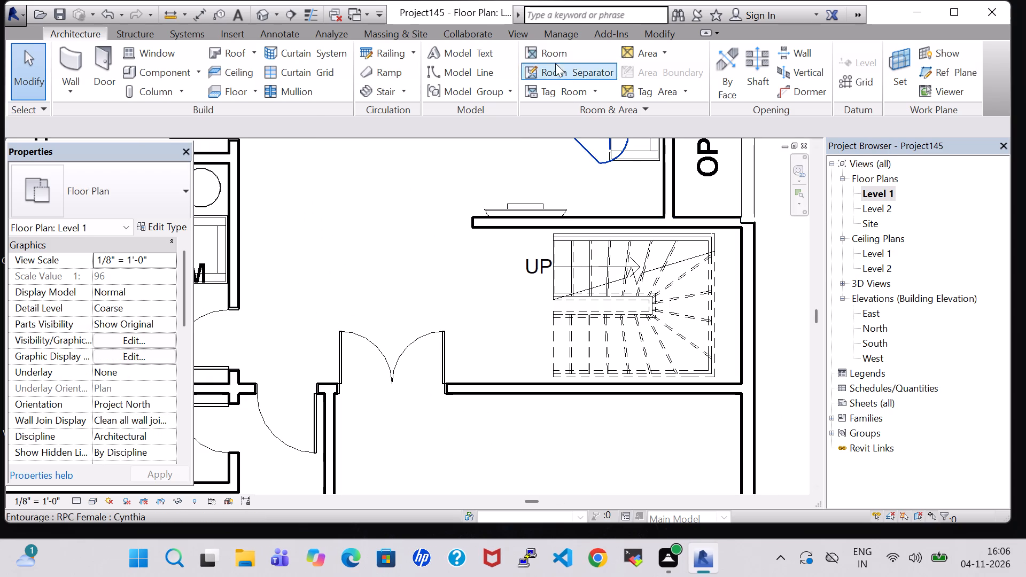
click(556, 60)
click(553, 313)
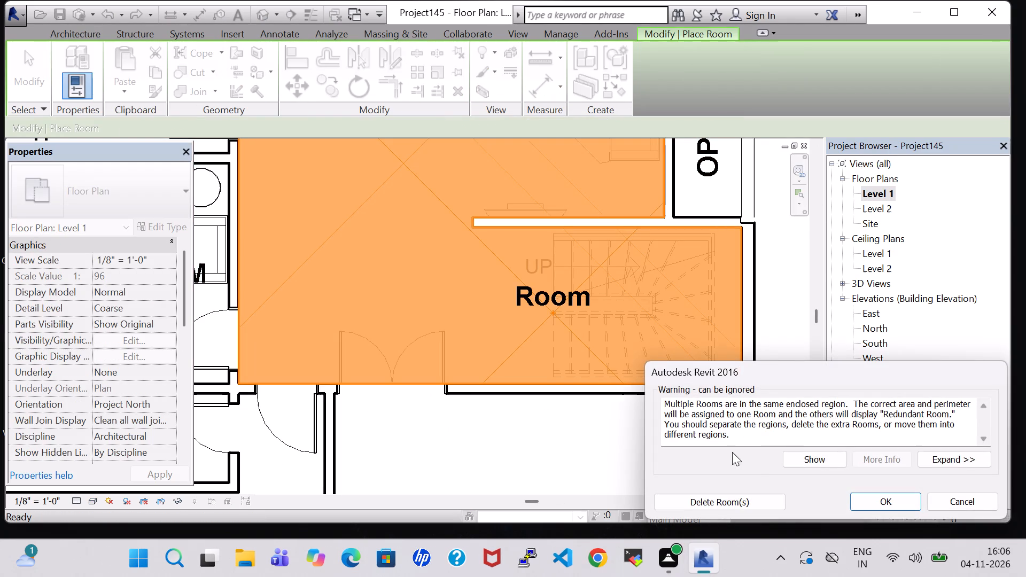
click(866, 501)
key(Escape)
key(Escape)
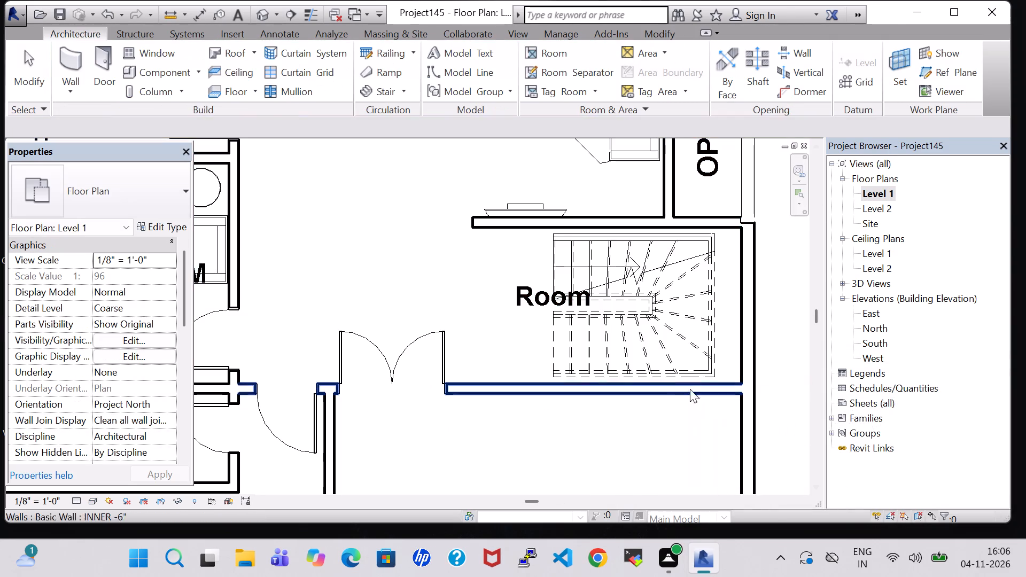
Rename the room tag at the stair as STAIR BOX.
double_click(527, 292)
key(BackSpace)
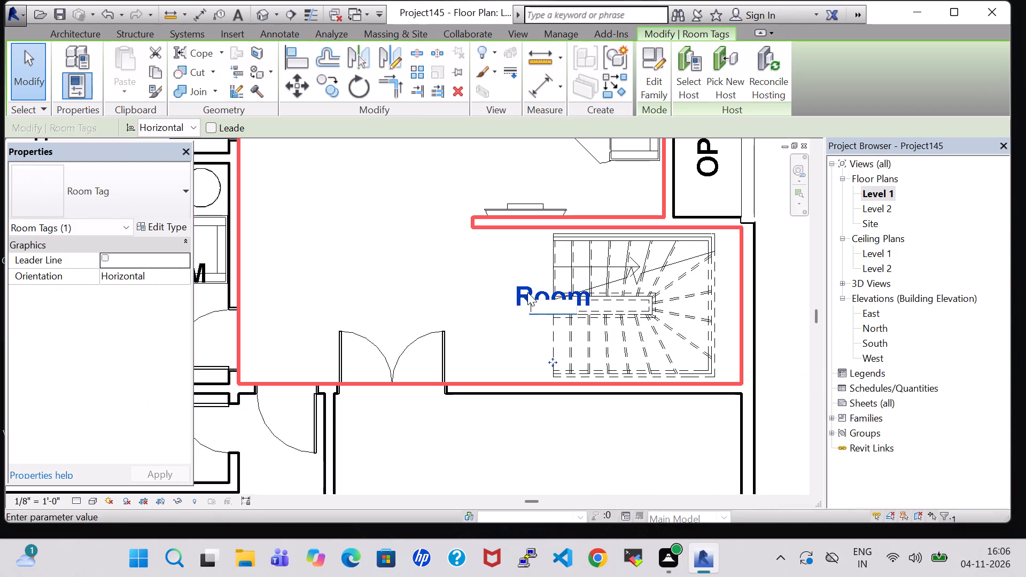
text(ST)
key(a)
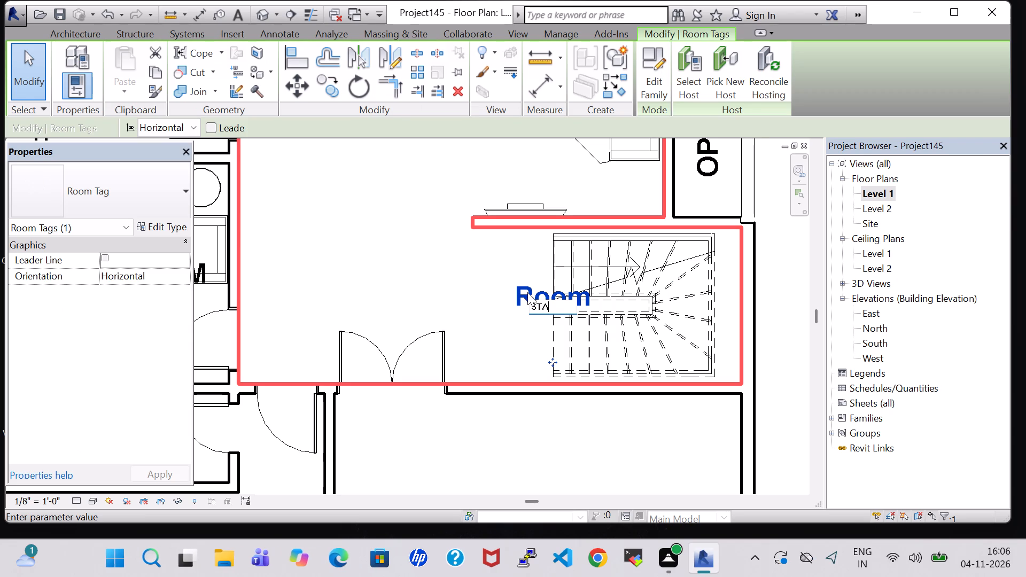
text(IR BOX)
key(Return)
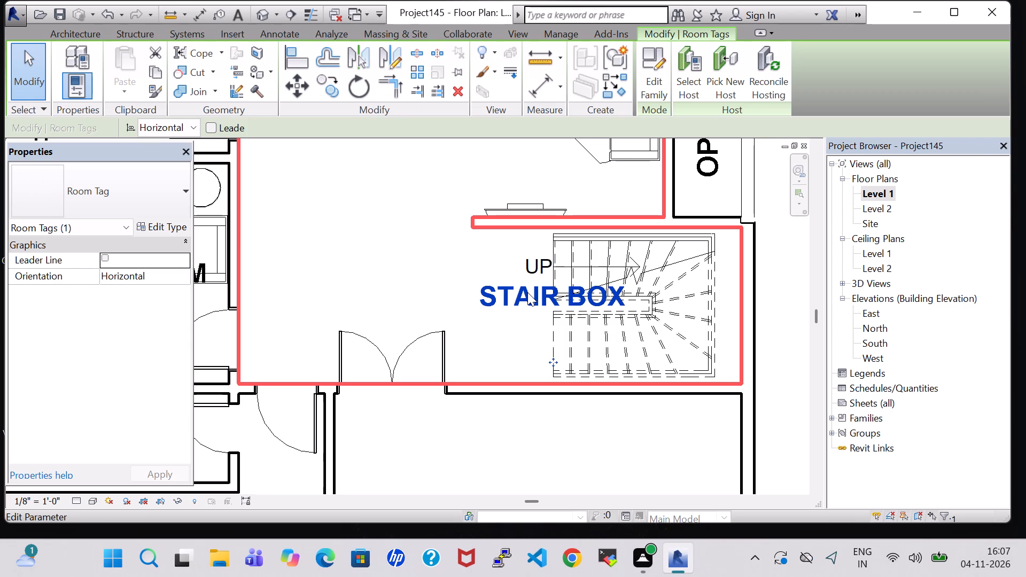
Nudge the STAIR BOX tag east and slightly south so it sits further over the stair.
key(Right)
key(Right)
key(Right)
key(Right)
key(Right)
key(Right)
key(Right)
key(Right)
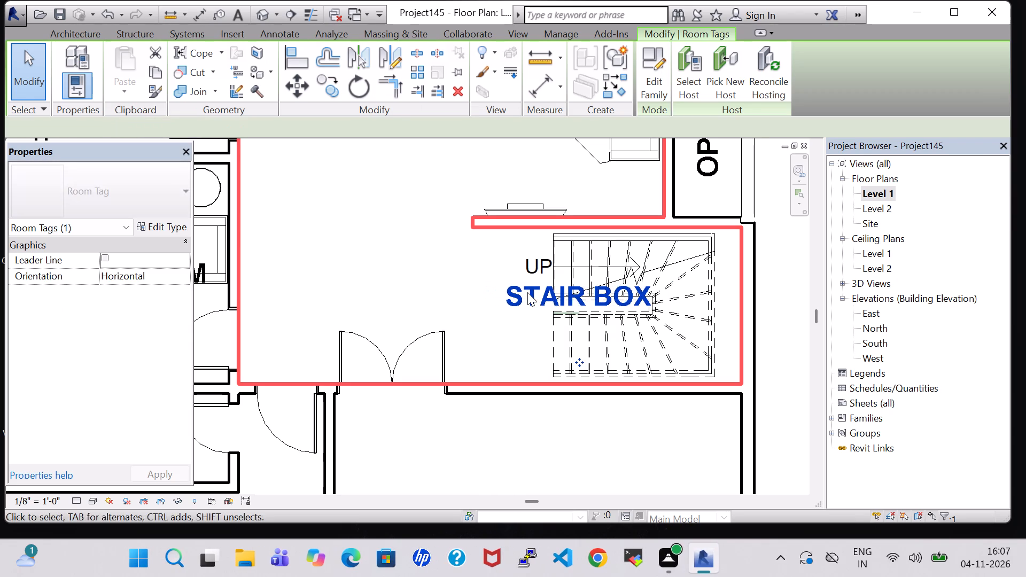
key(Down)
key(Down)
key(Down)
key(Down)
key(Down)
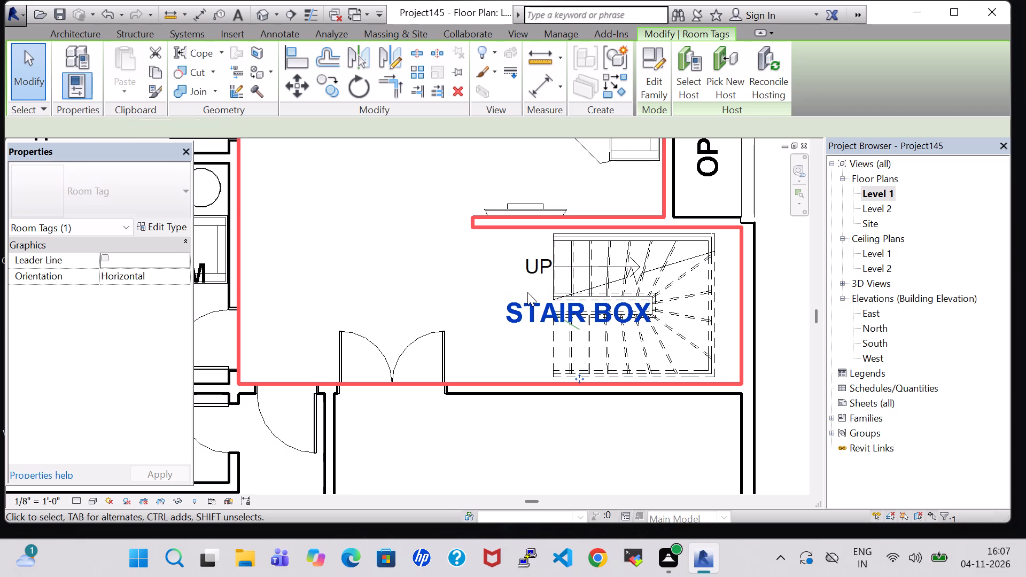
click(381, 207)
Place another tagged room in the open area between the guest bedroom and the stair, north of the double door.
scroll(385, 240, down, 4)
middle_drag(385, 240, 397, 246)
click(546, 54)
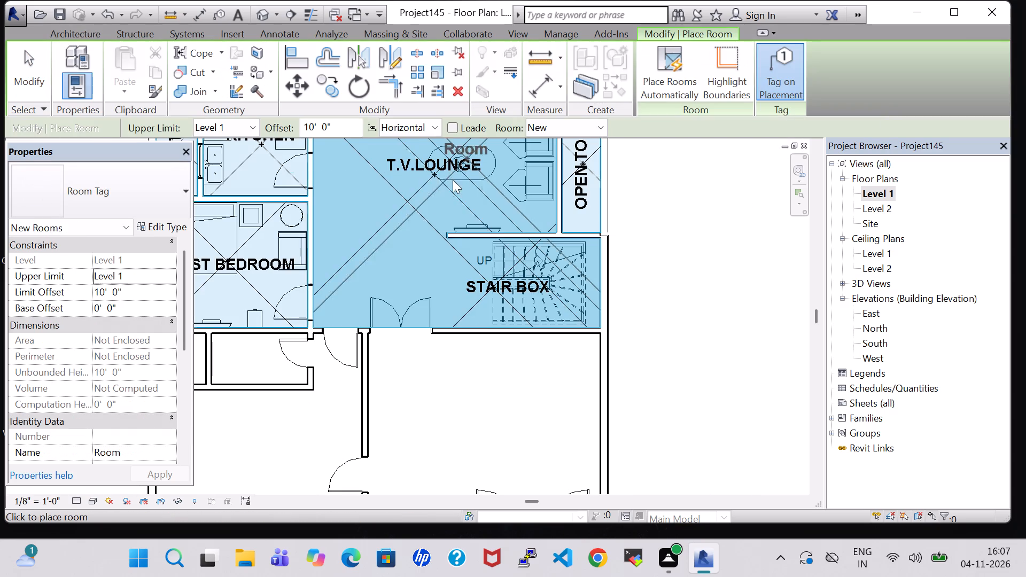
click(395, 273)
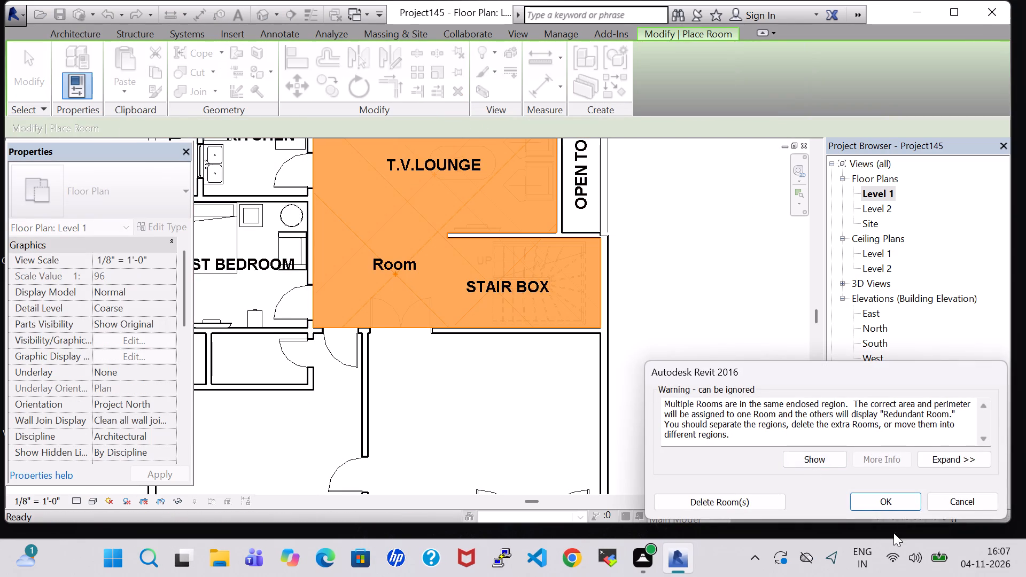
click(879, 501)
key(Escape)
key(Escape)
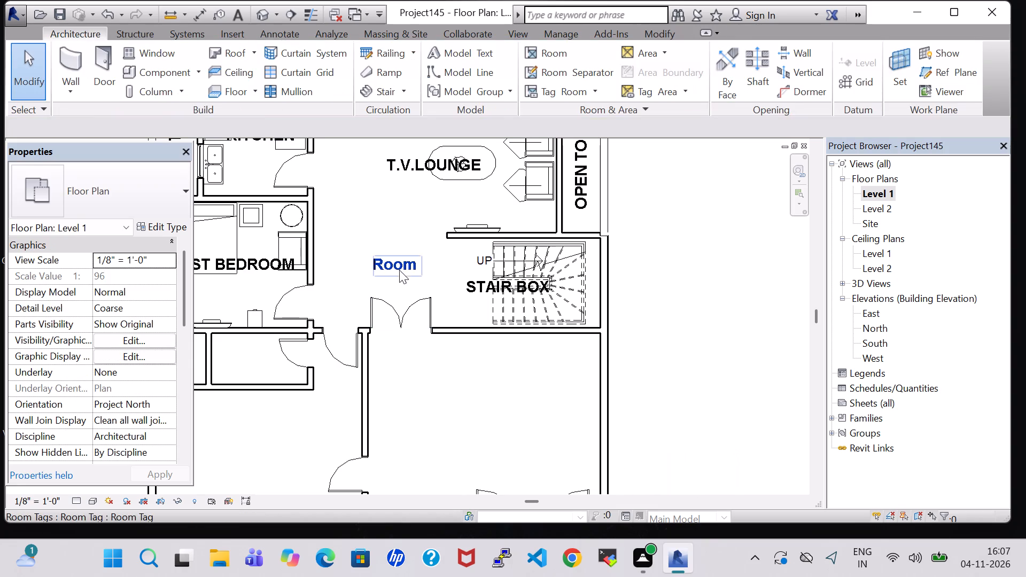
Rename the room tag north of the double door as LOBBY.
double_click(398, 267)
key(BackSpace)
text(LOBBY)
key(Return)
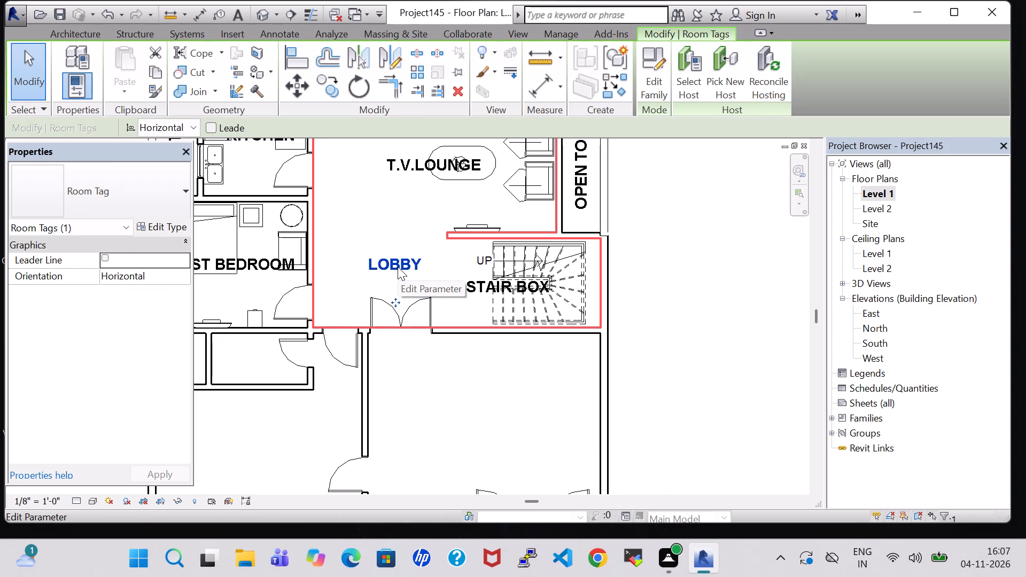
click(421, 384)
Place a tagged room in the small enclosed space directly south of the guest bedroom, along the west exterior wall.
scroll(421, 384, down, 1)
middle_drag(421, 384, 530, 363)
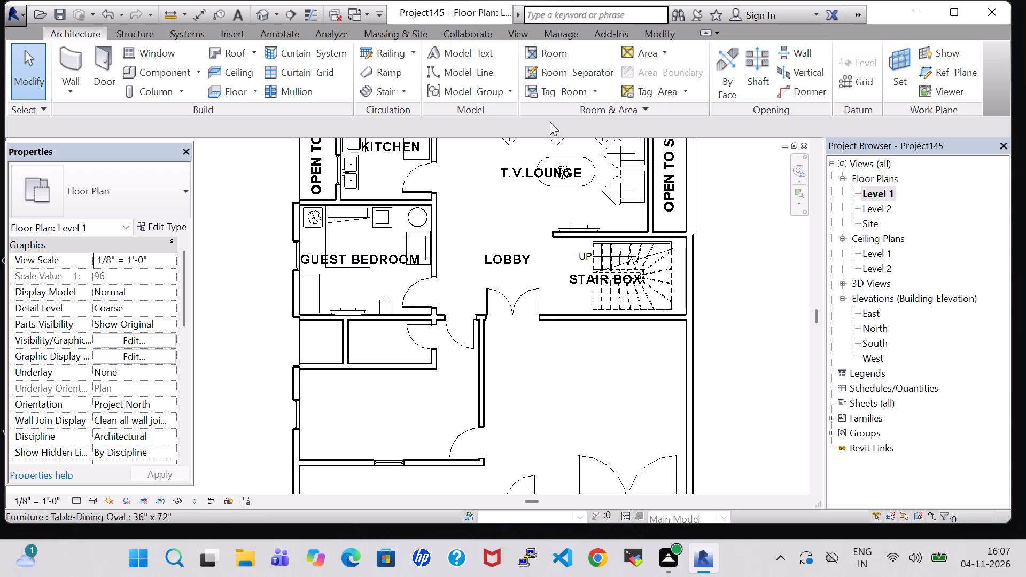
click(545, 58)
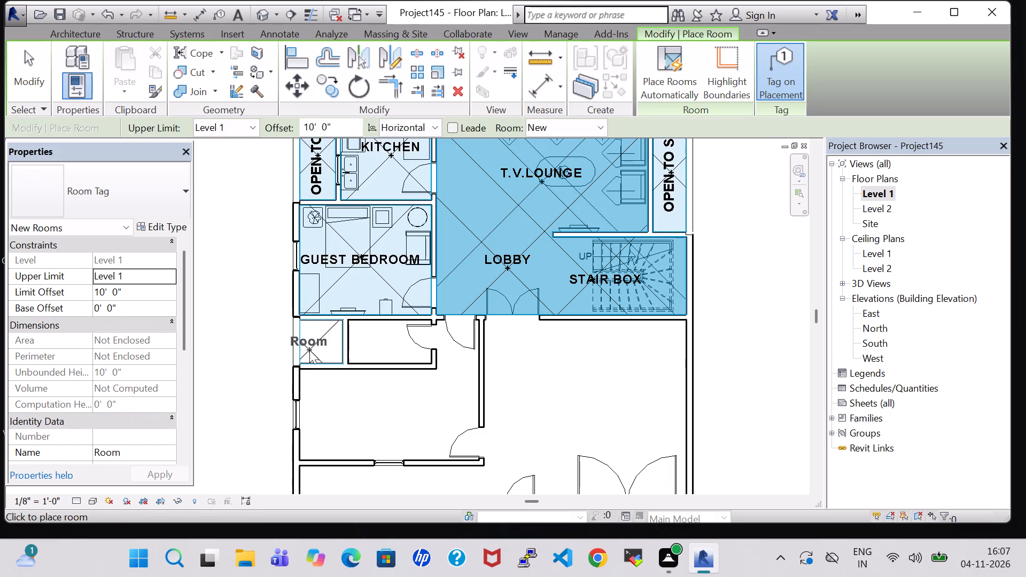
click(322, 347)
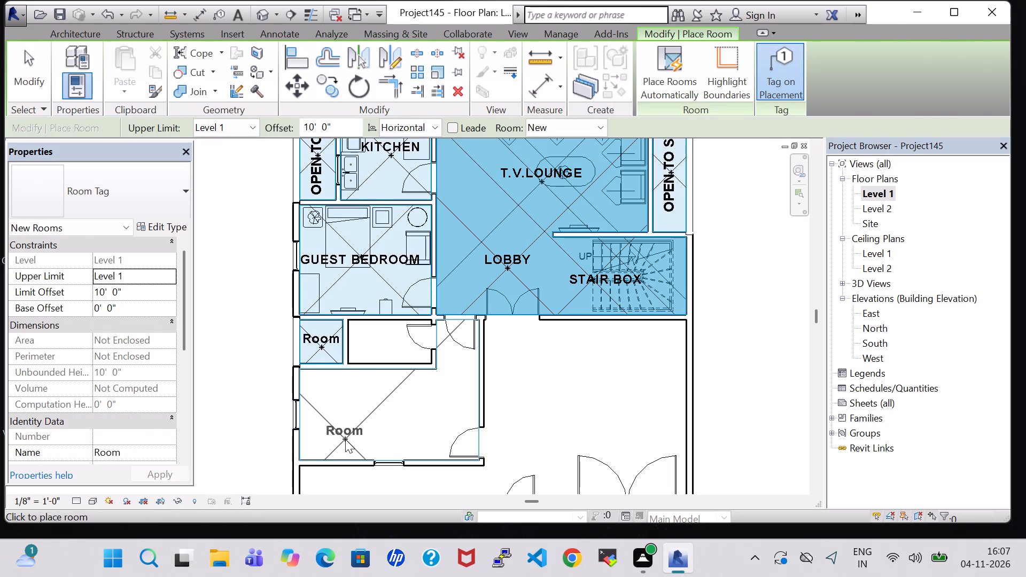
key(Escape)
key(Escape)
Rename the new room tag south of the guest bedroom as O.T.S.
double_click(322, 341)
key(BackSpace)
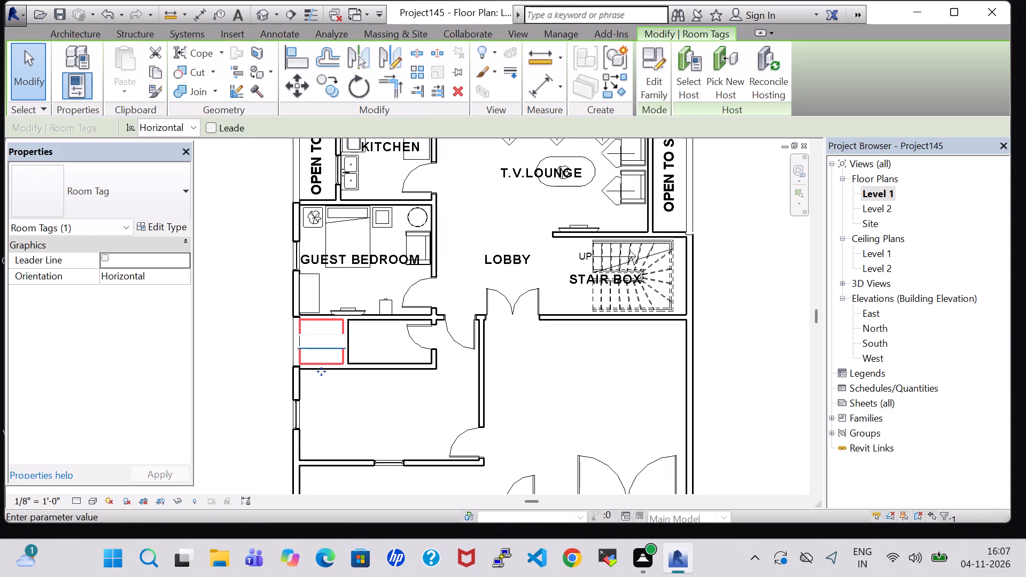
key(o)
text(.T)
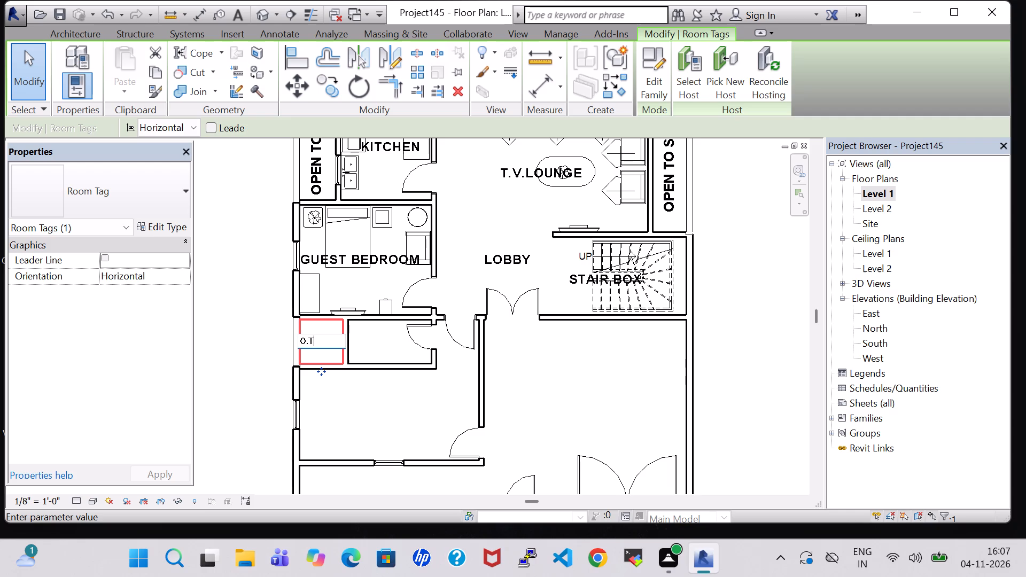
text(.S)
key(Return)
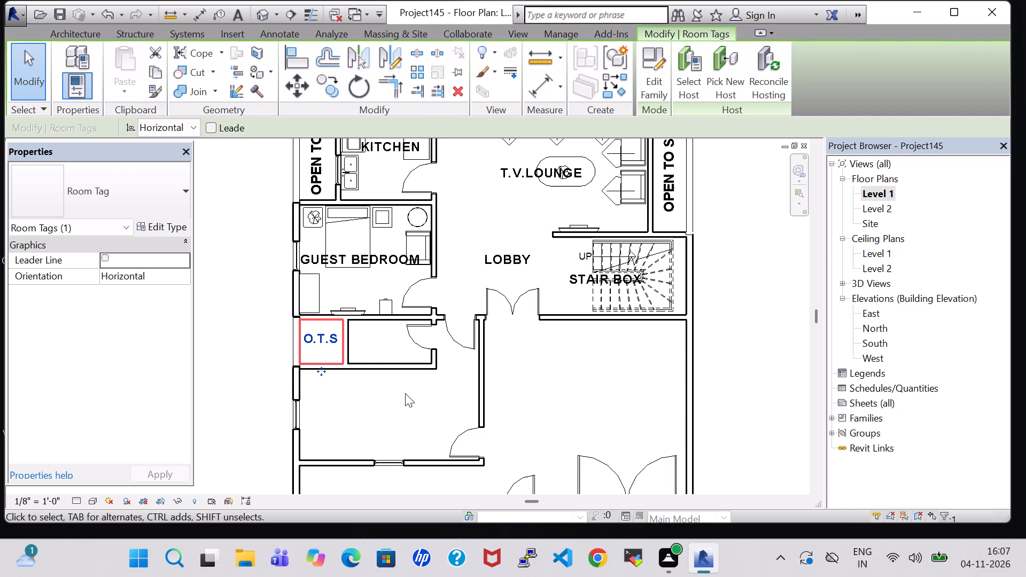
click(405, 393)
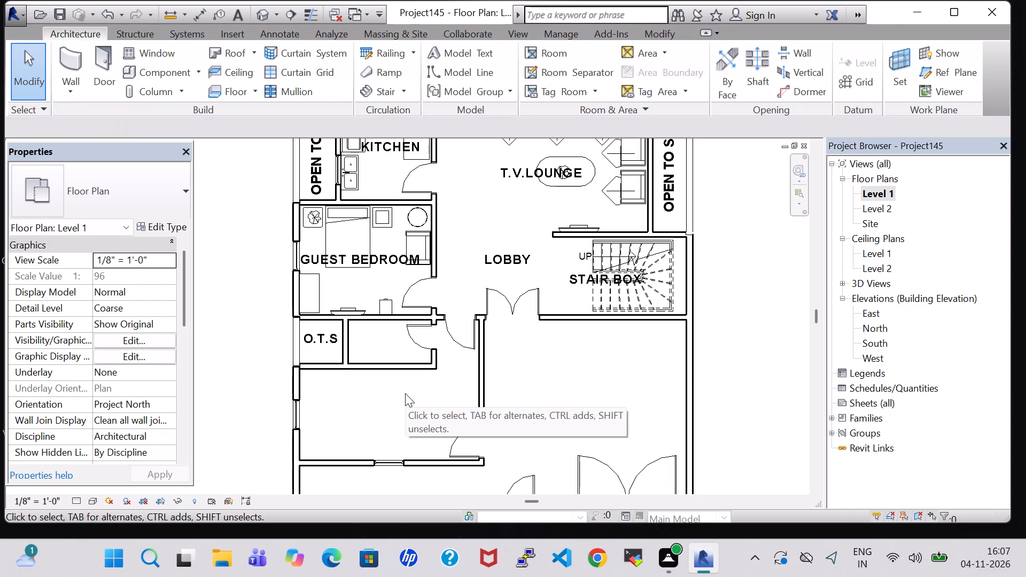
Rename the small room's tag south of the guest bedroom as OPEN.
double_click(328, 339)
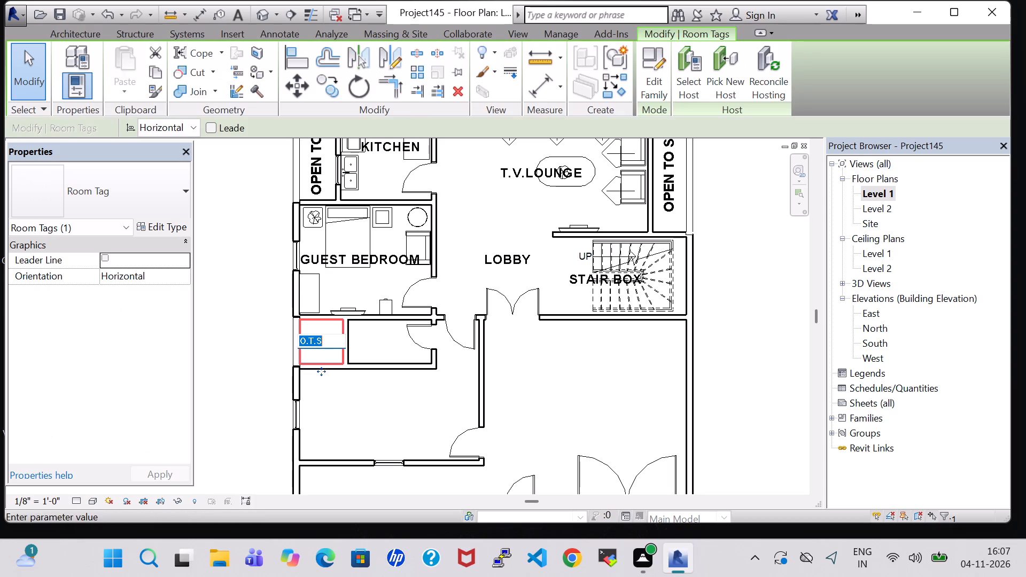
key(BackSpace)
text(OPEN)
key(Return)
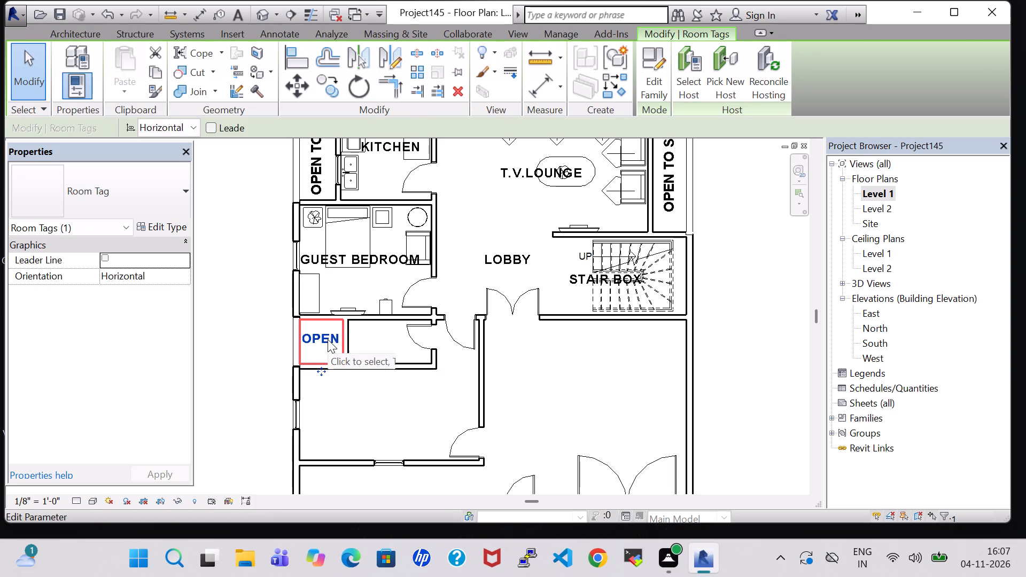
click(564, 399)
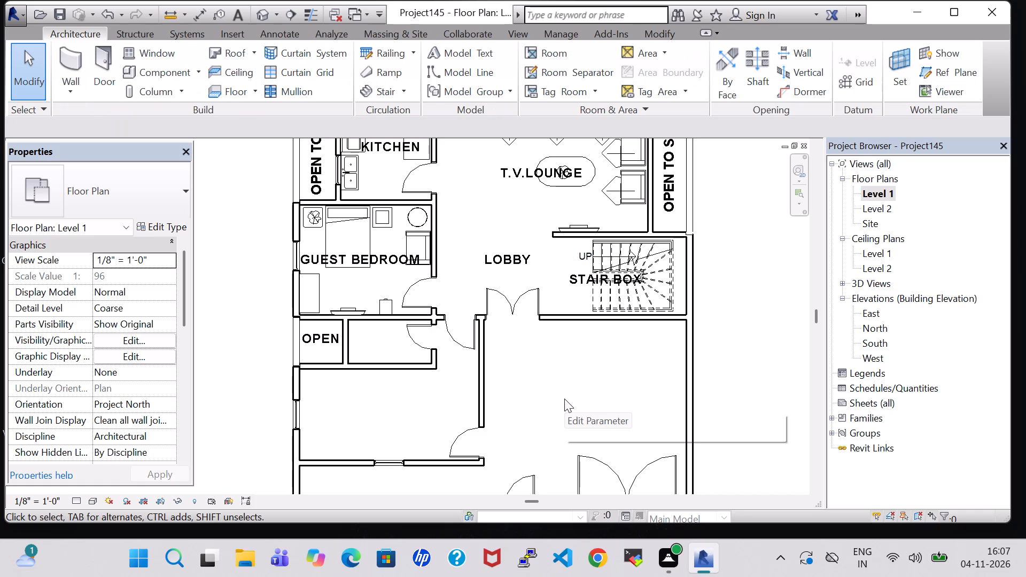
click(564, 399)
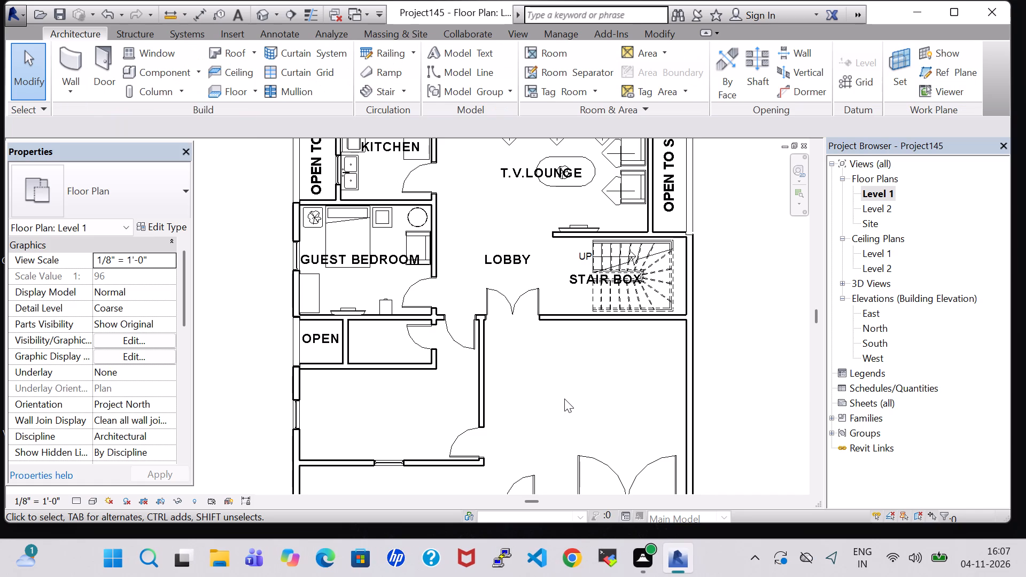
Place another Tub-Free Standing-3D 30" x 60", oriented north-south, at the west end of the small room beside OPEN, matching the existing bath's tub.
middle_drag(476, 224, 475, 414)
scroll(475, 414, down, 1)
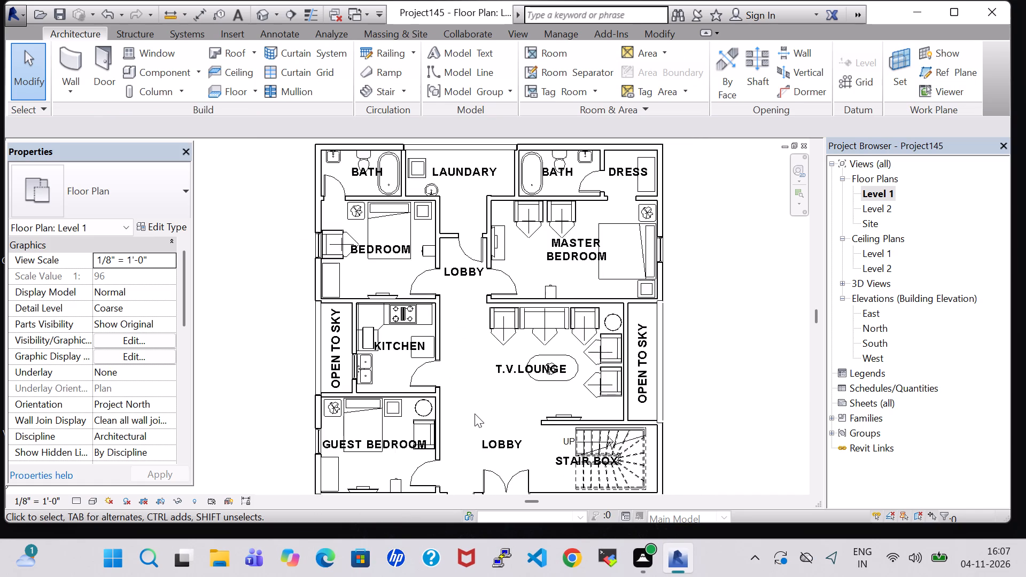
scroll(475, 414, down, 2)
middle_drag(428, 332, 471, 154)
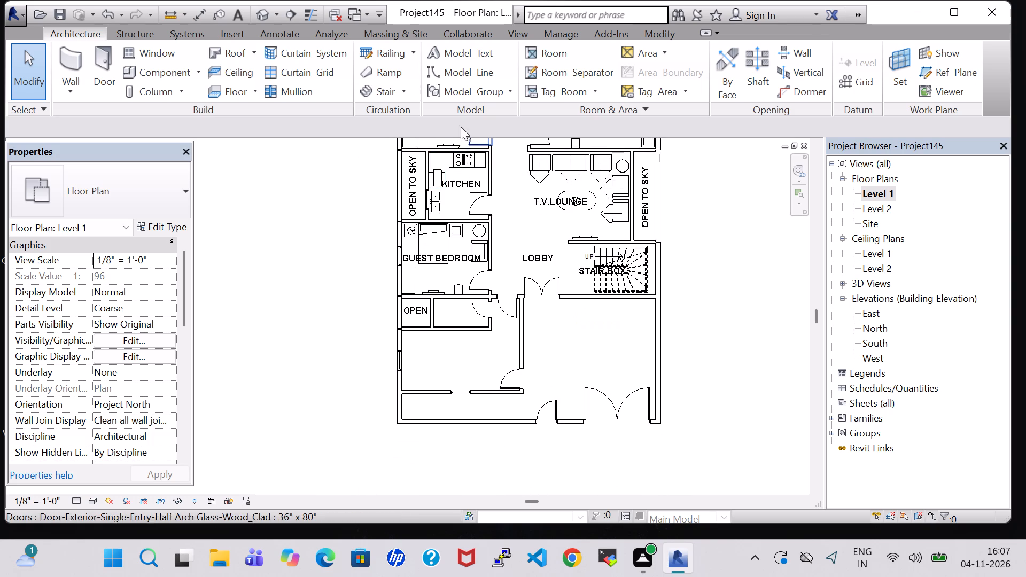
middle_drag(544, 262, 538, 399)
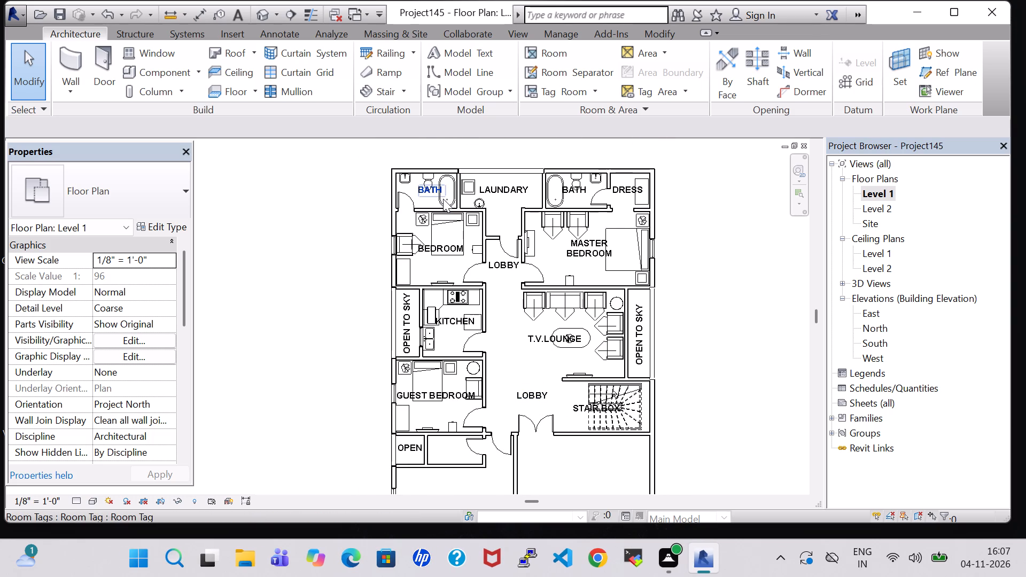
scroll(448, 204, up, 5)
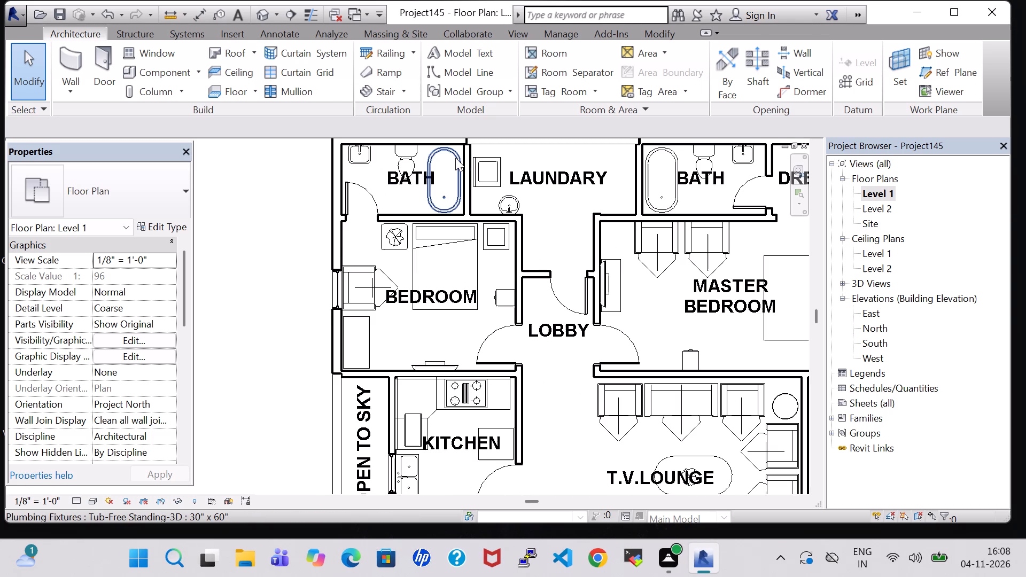
click(455, 158)
right_click(455, 158)
click(552, 281)
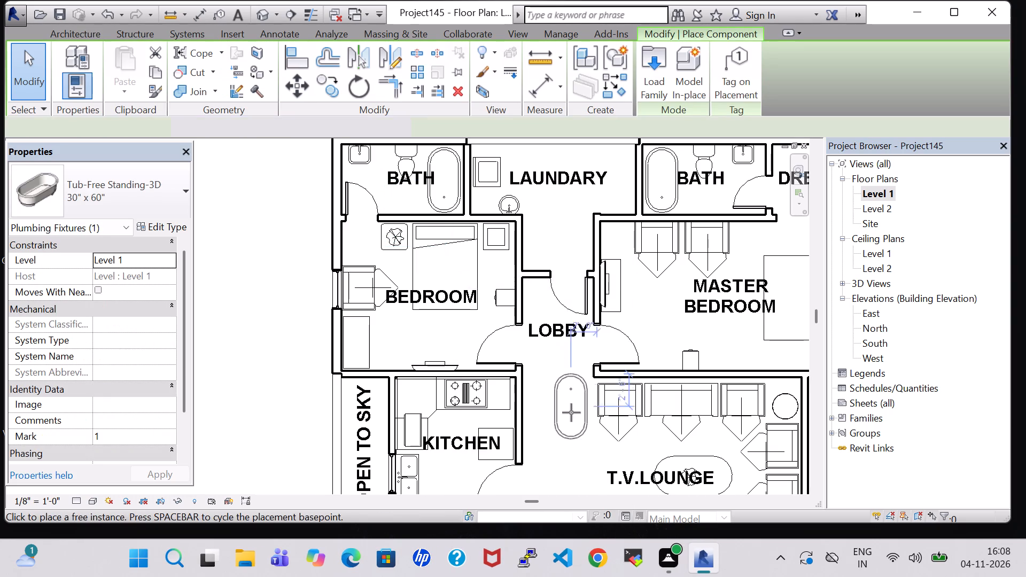
middle_drag(570, 420, 540, 70)
scroll(394, 351, up, 4)
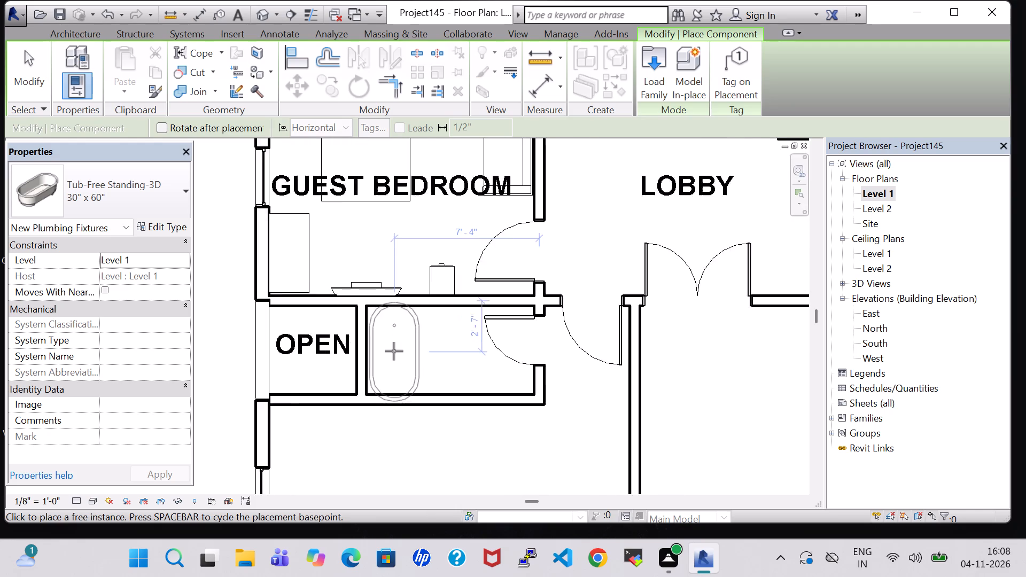
scroll(394, 351, up, 3)
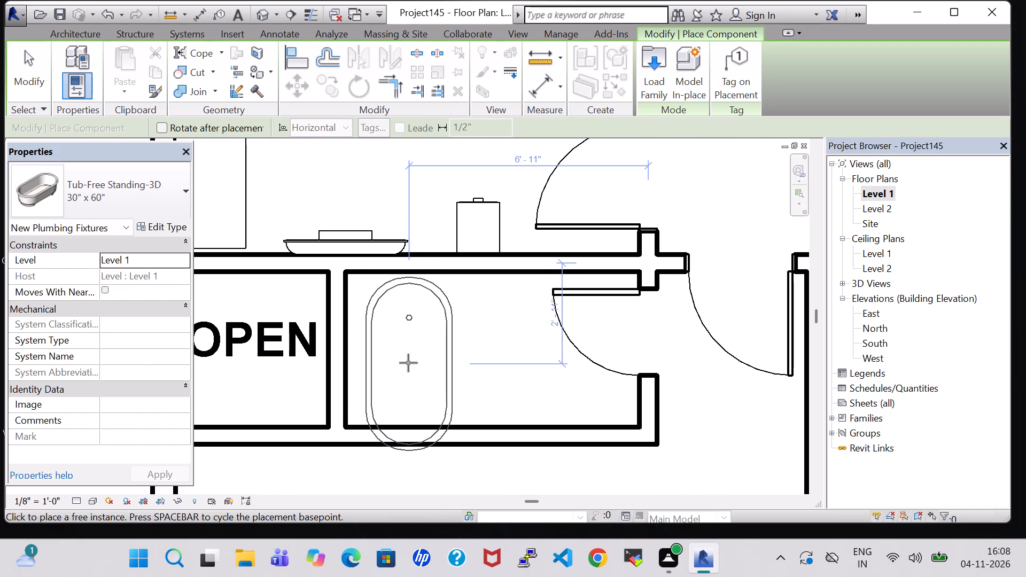
key(space)
key(space)
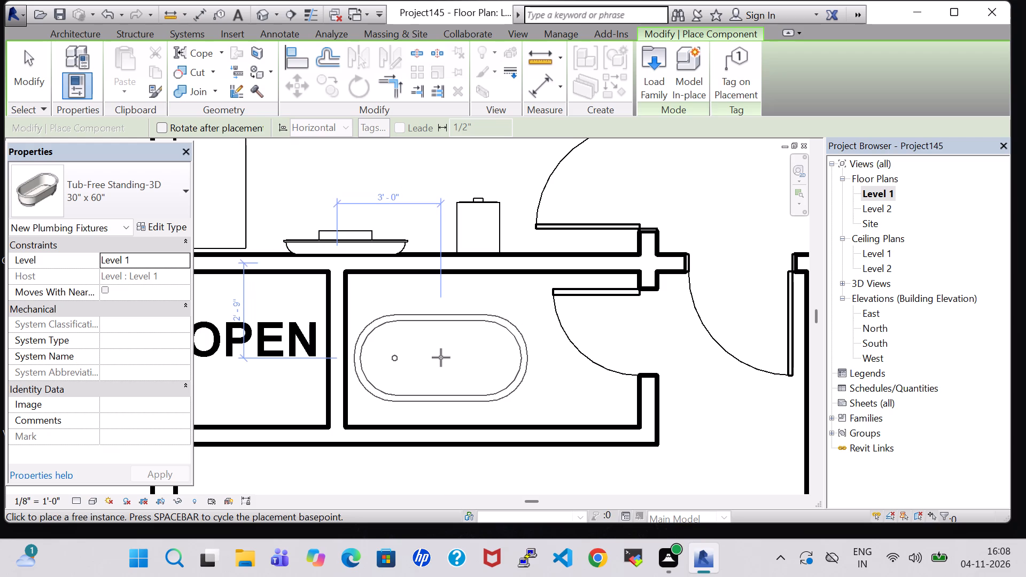
key(space)
key(space)
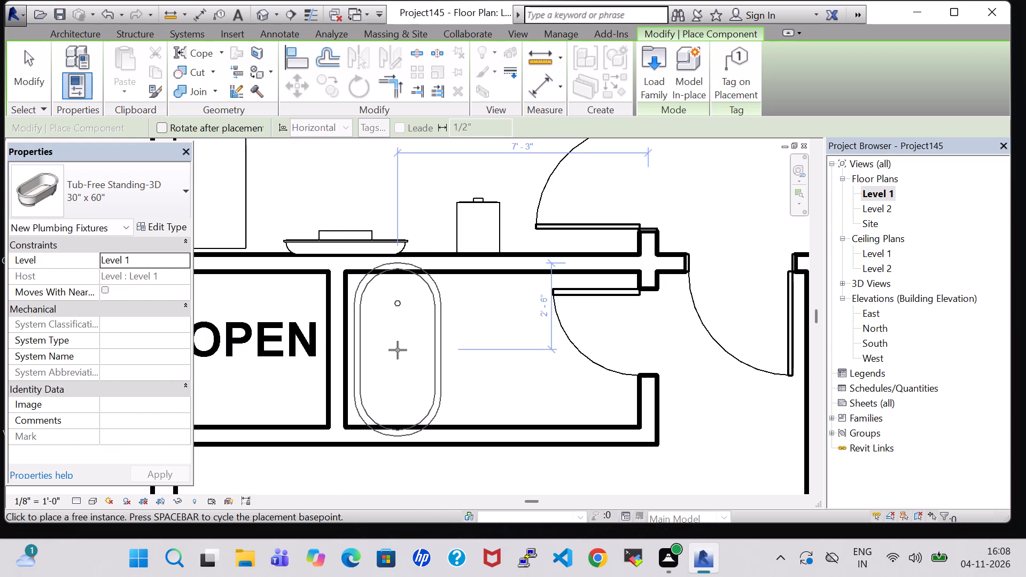
click(397, 355)
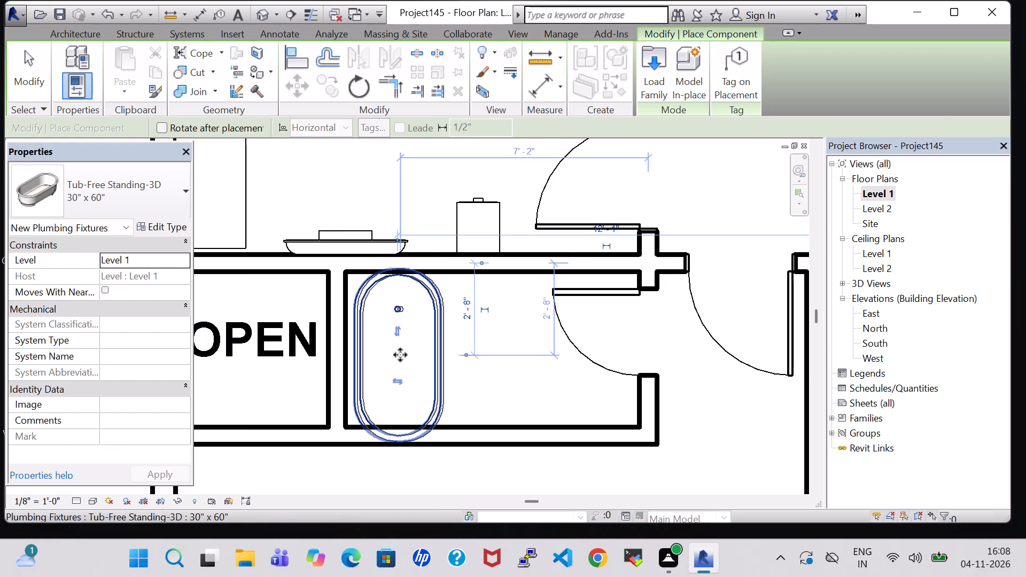
key(Escape)
key(Escape)
Set the length of the placed tub's 30" x 60" type to 4' 0".
click(437, 357)
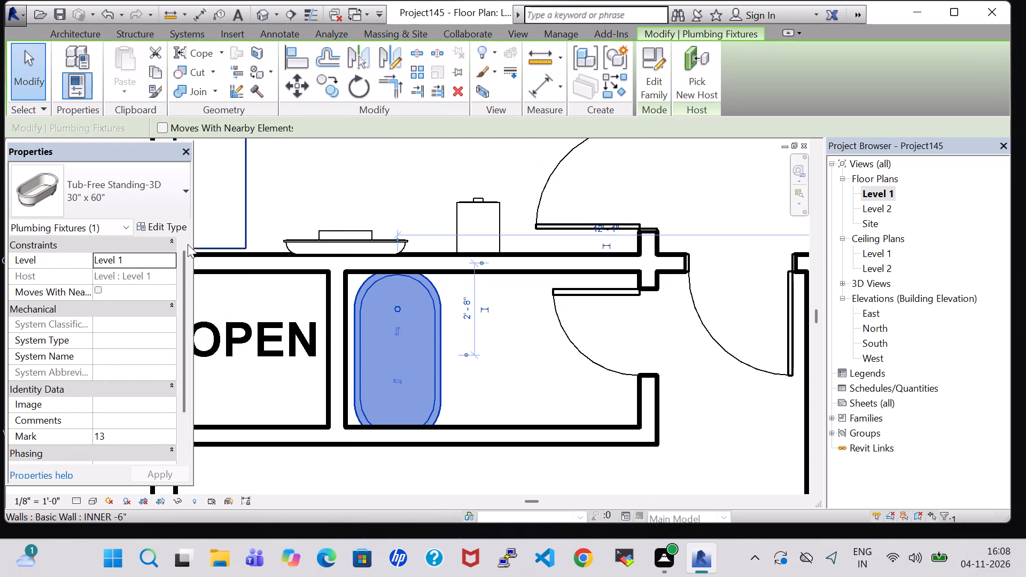
click(163, 229)
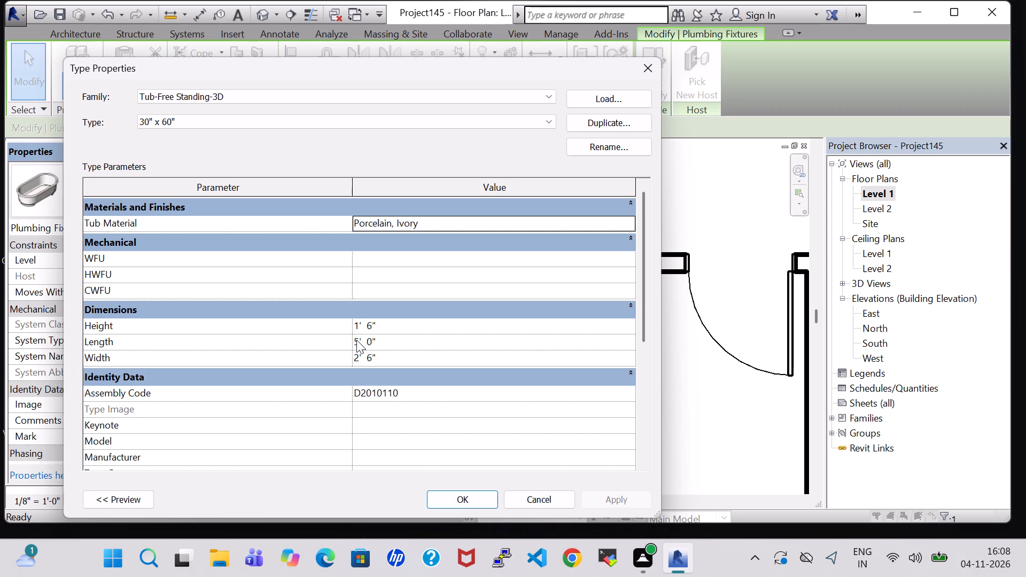
double_click(359, 340)
key(BackSpace)
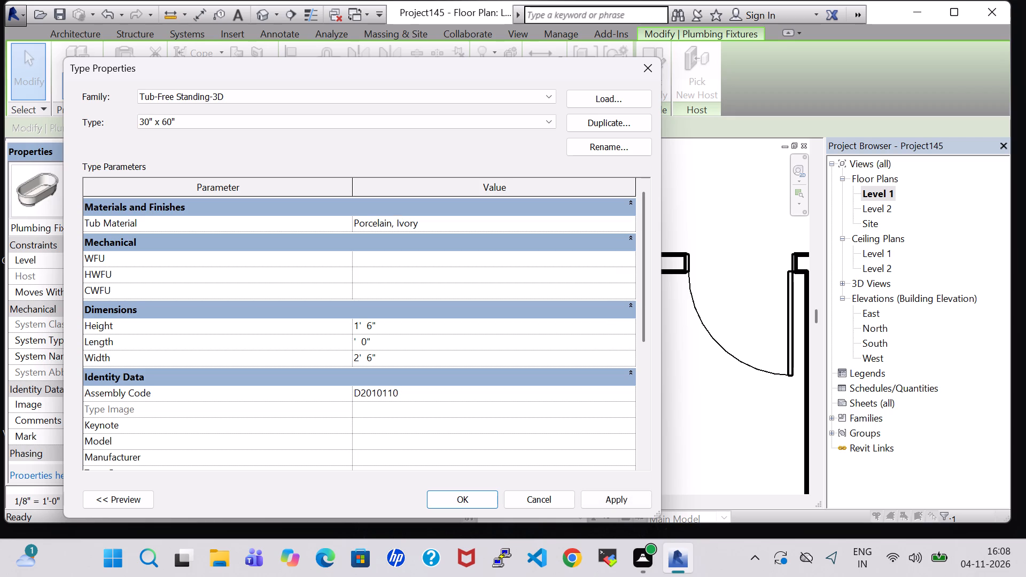
key(4)
click(445, 500)
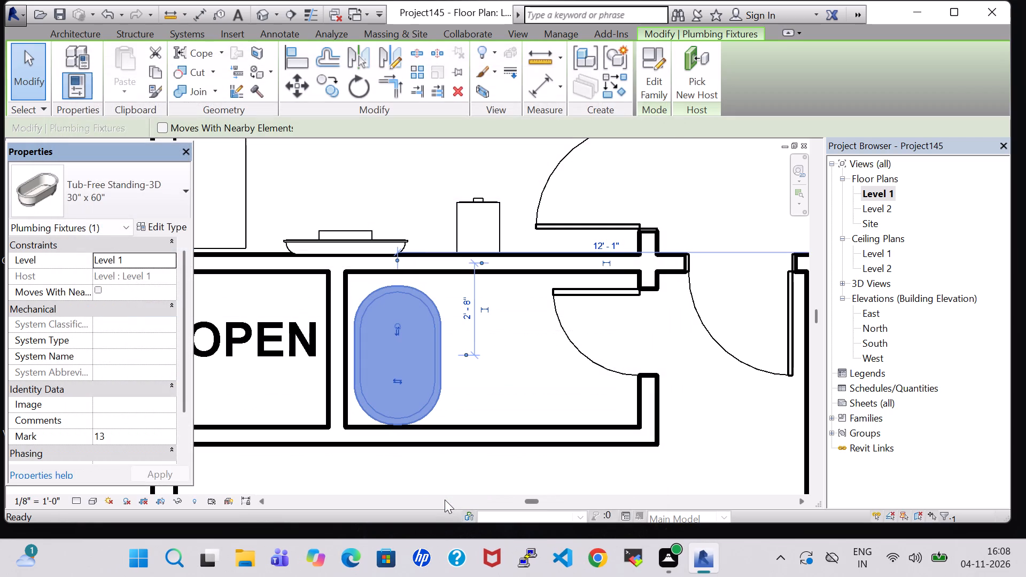
Nudge the tub beside the OPEN room slightly north and west to fit between the walls.
key(Up)
click(527, 381)
click(436, 354)
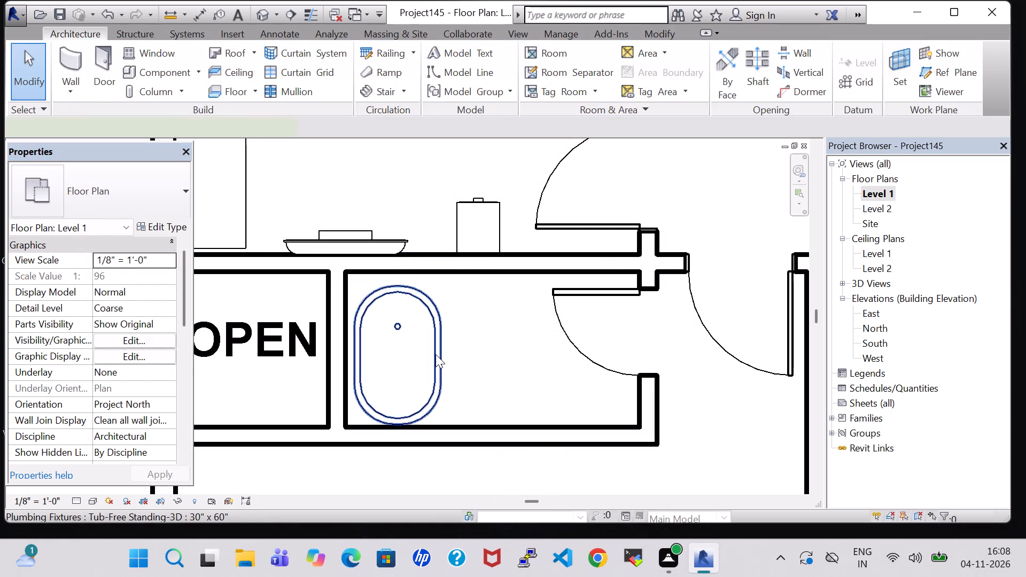
key(Up)
key(Up)
key(Left)
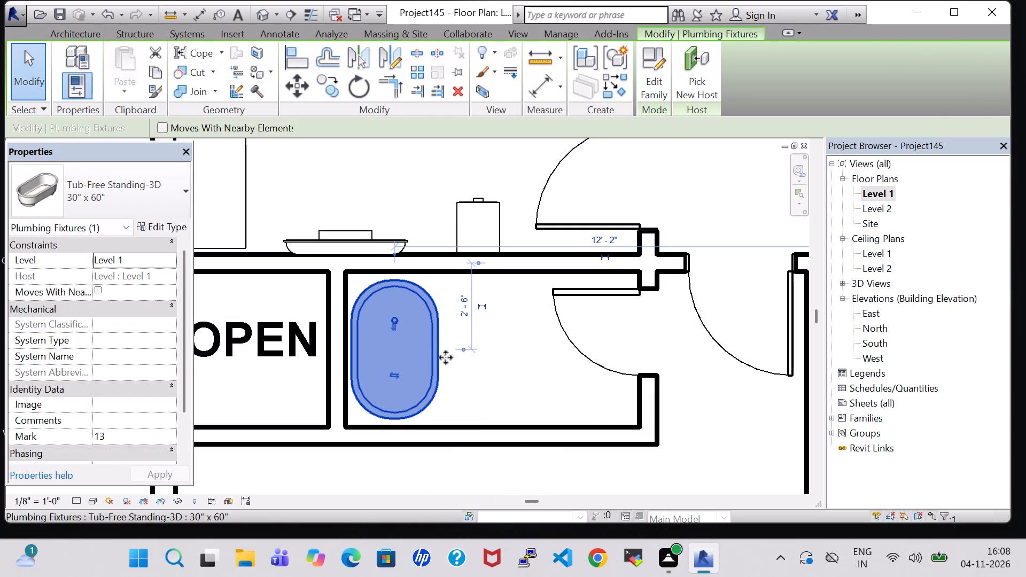
click(503, 369)
Browse the Architectural plumbing fixture families available to load, checking the urinal, water closet, sink, shower, drinking fountain, drain and bathtub folders.
scroll(503, 369, down, 5)
middle_drag(499, 367, 465, 373)
scroll(468, 373, up, 1)
scroll(469, 353, down, 2)
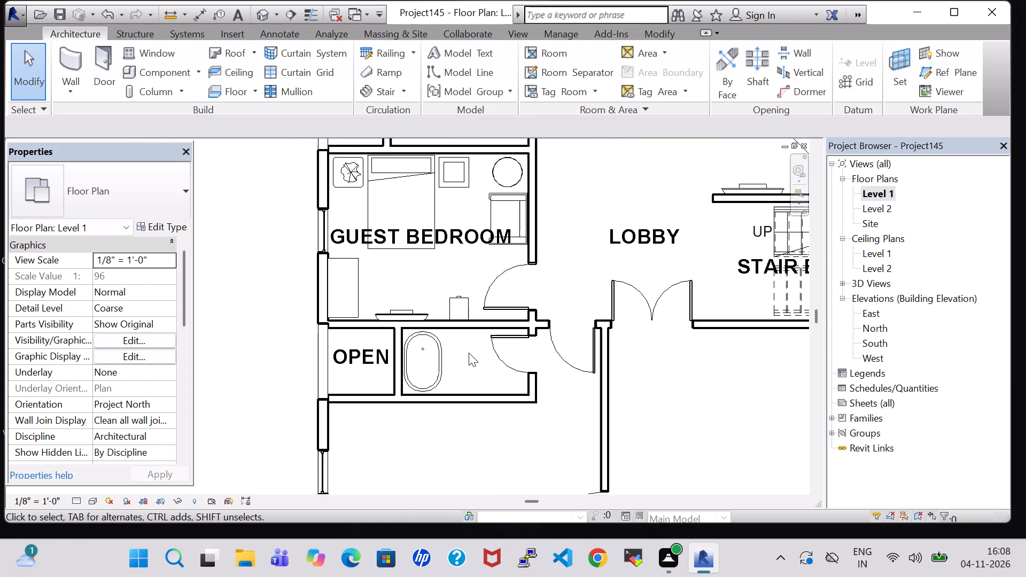
scroll(469, 353, down, 4)
click(160, 73)
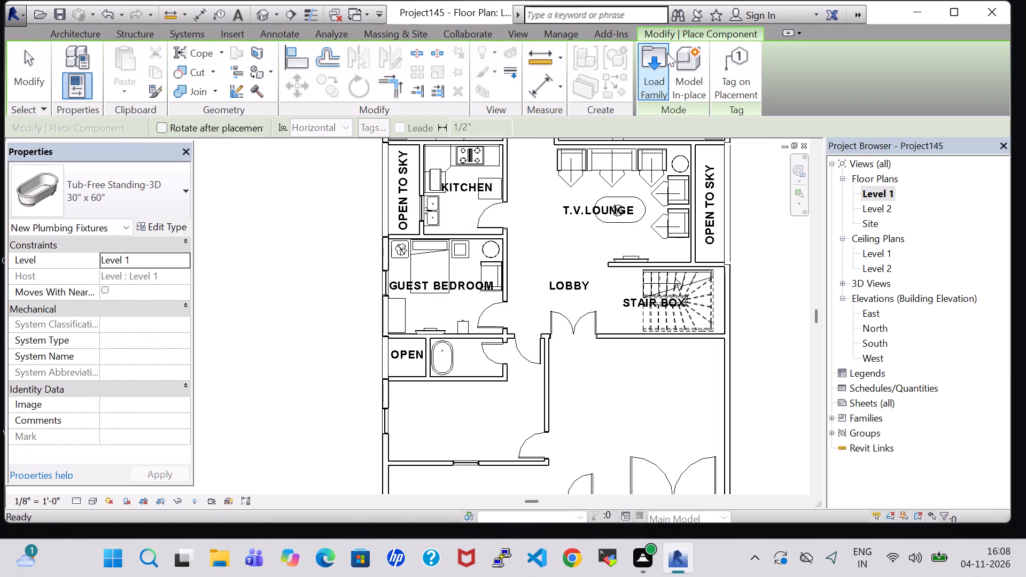
click(658, 60)
click(585, 364)
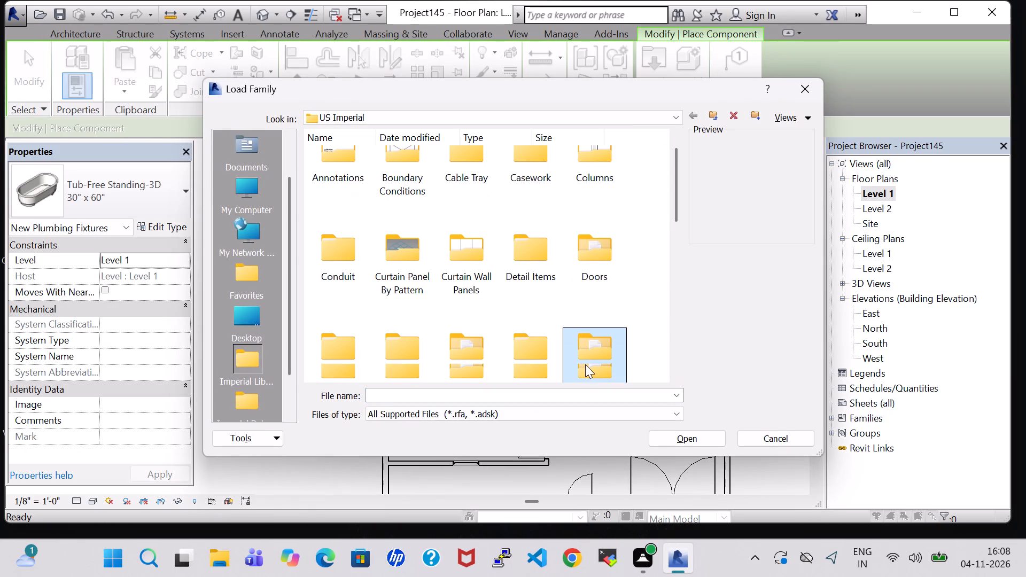
key(p)
double_click(461, 169)
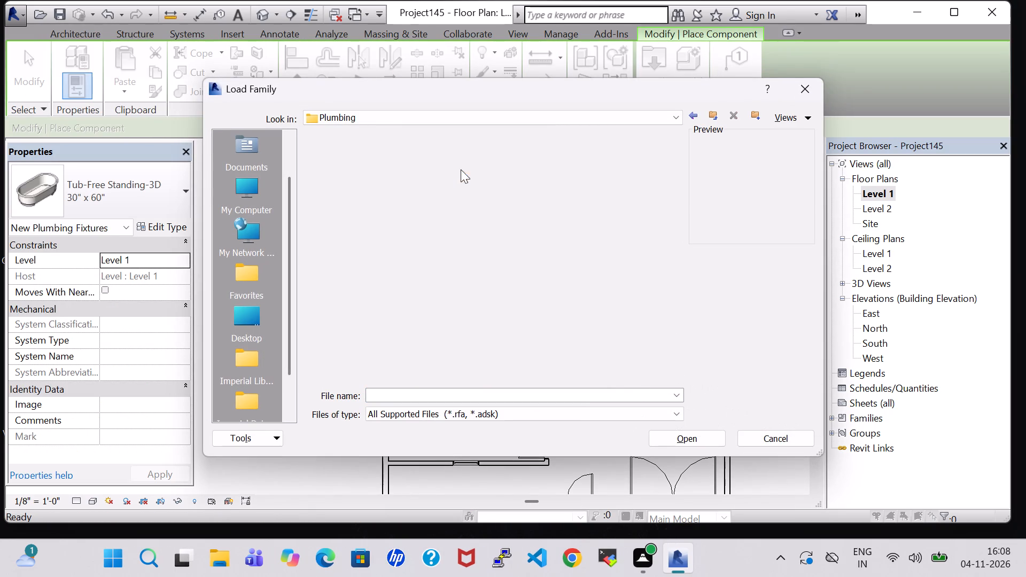
double_click(343, 168)
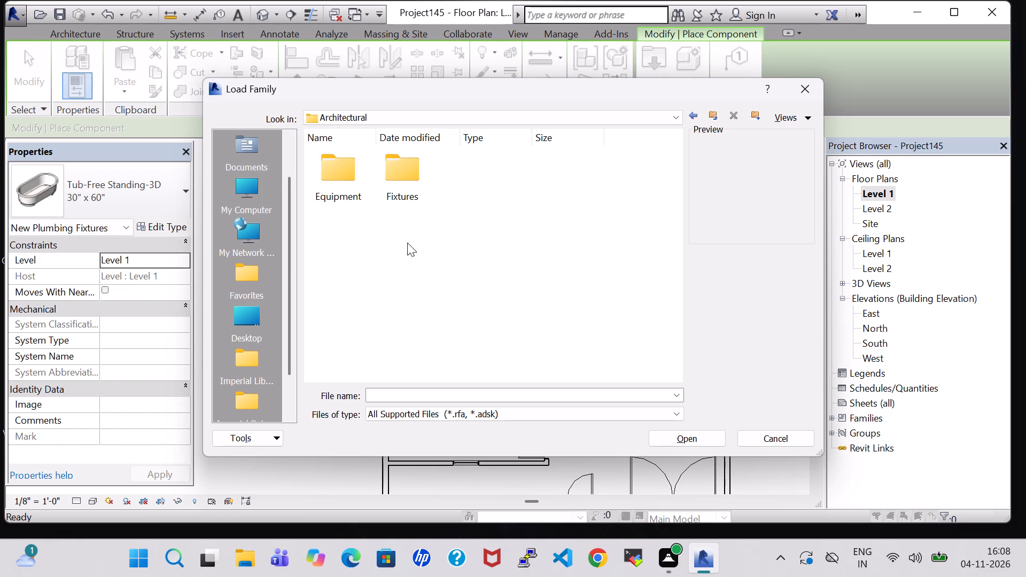
double_click(394, 177)
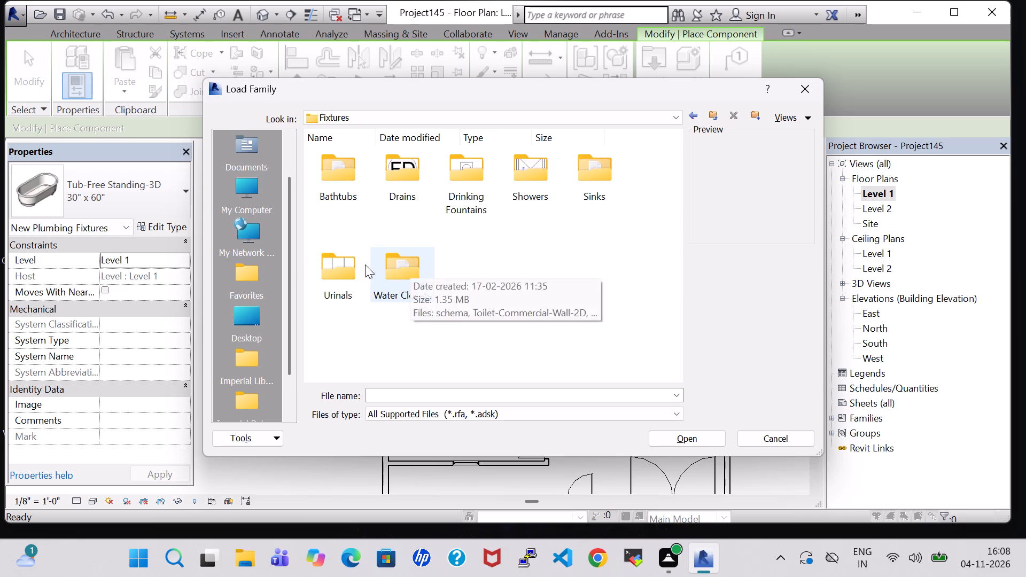
double_click(339, 268)
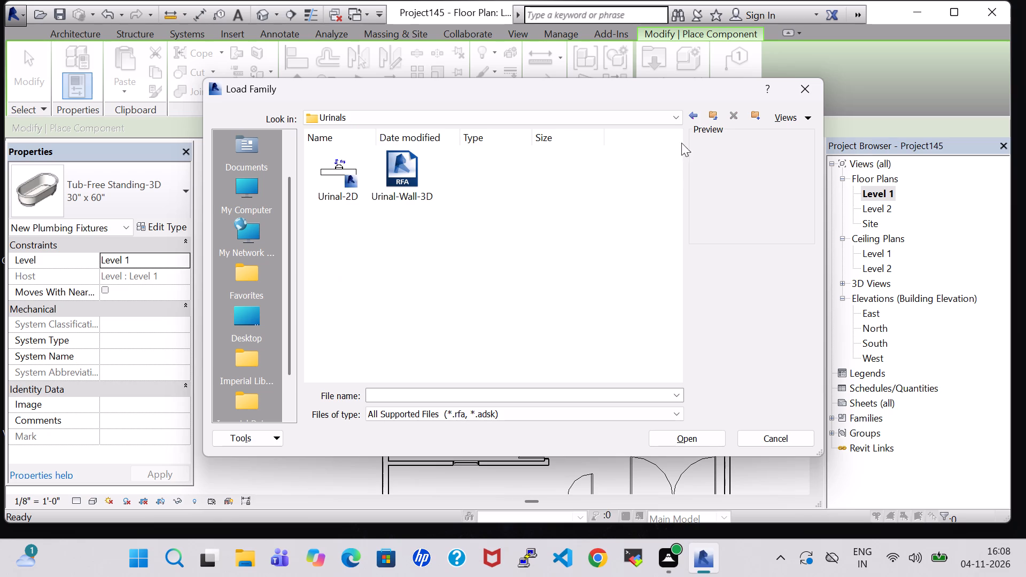
click(689, 121)
click(691, 116)
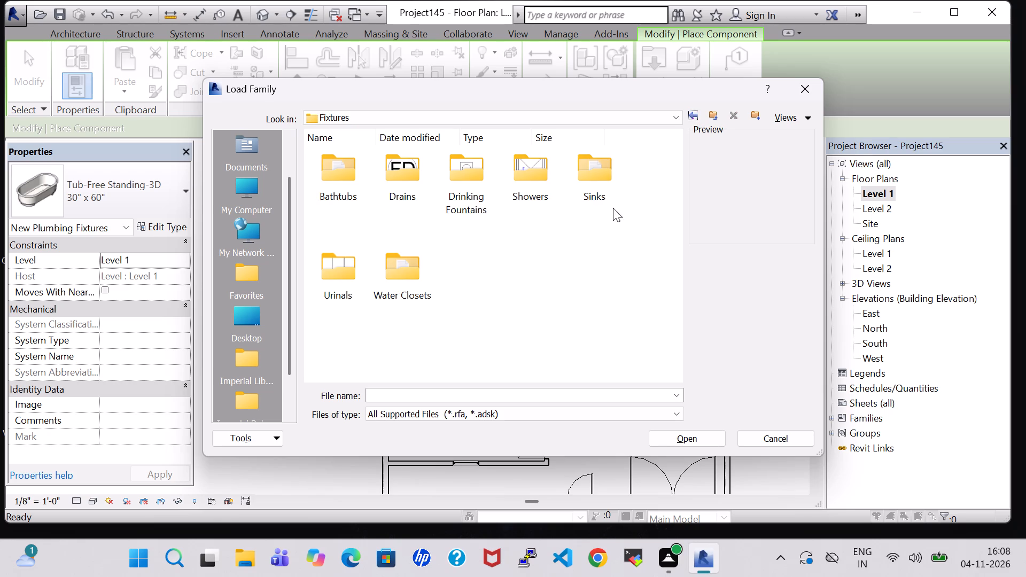
double_click(425, 263)
click(688, 115)
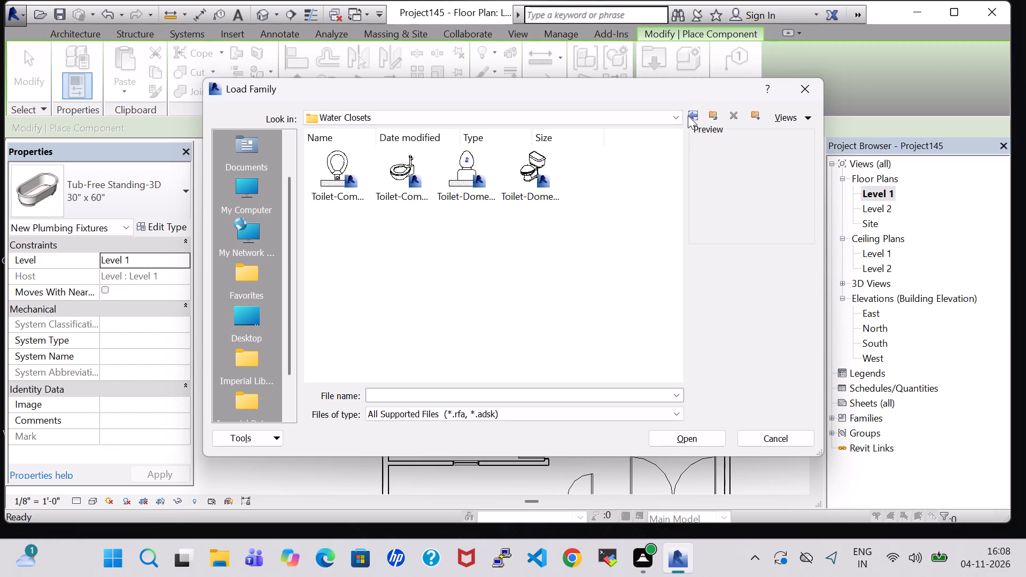
double_click(585, 183)
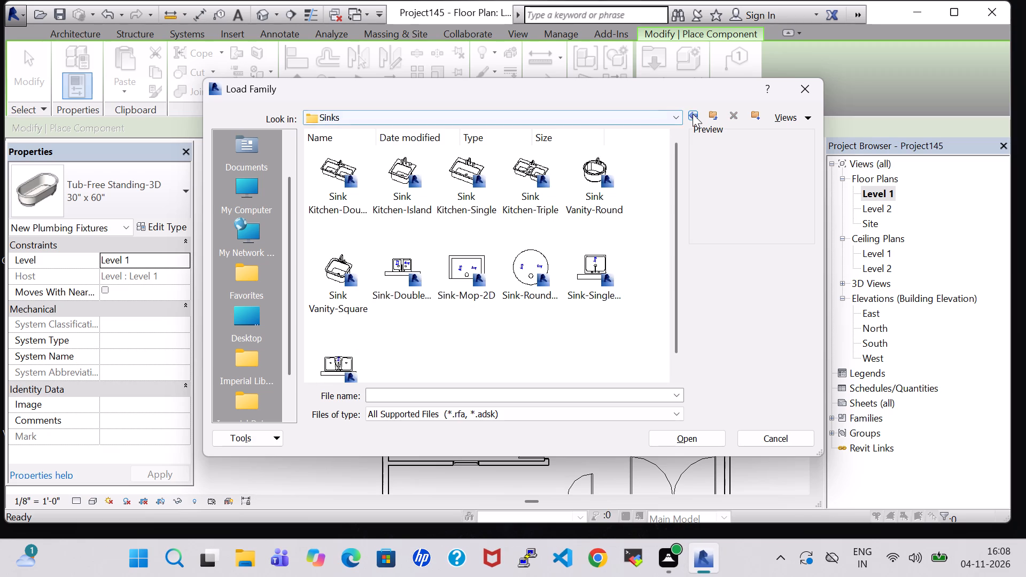
click(693, 114)
double_click(530, 168)
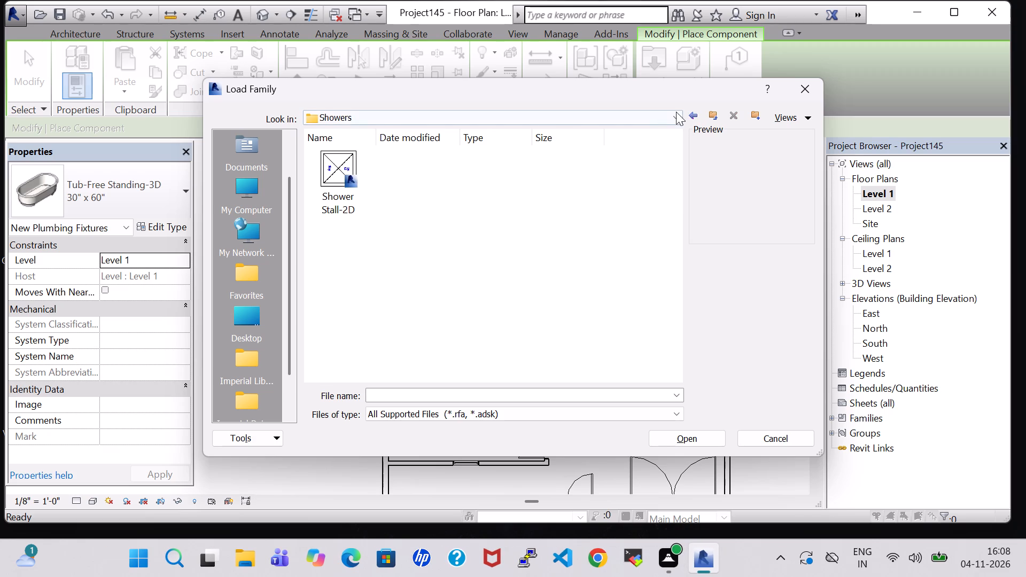
click(695, 112)
double_click(447, 184)
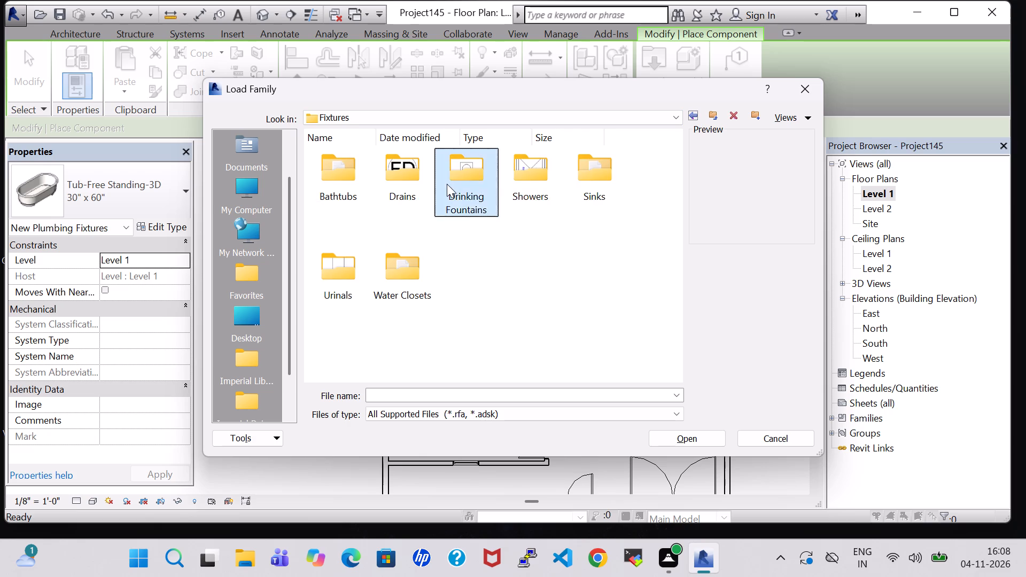
click(695, 114)
double_click(398, 173)
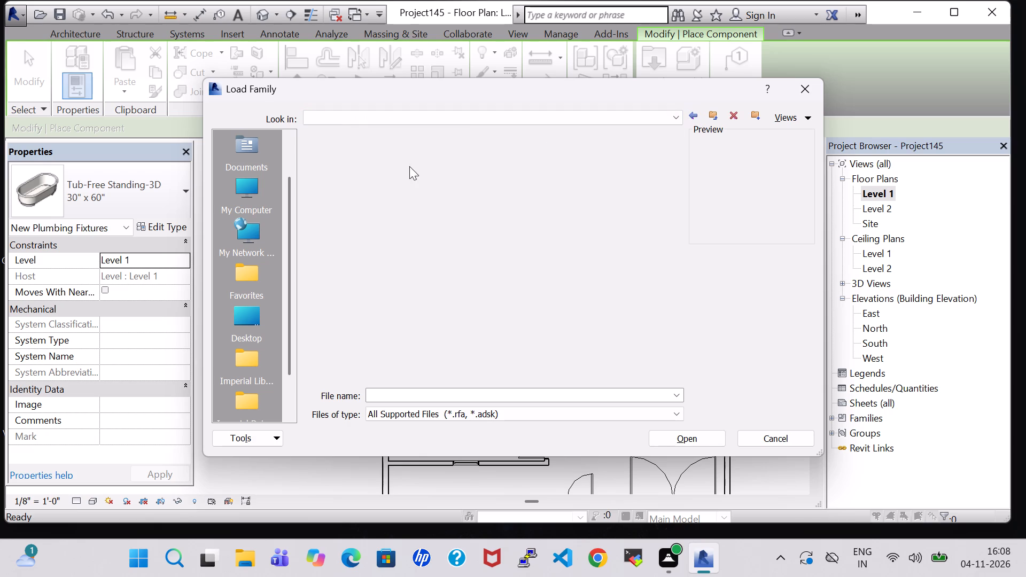
click(691, 120)
double_click(355, 171)
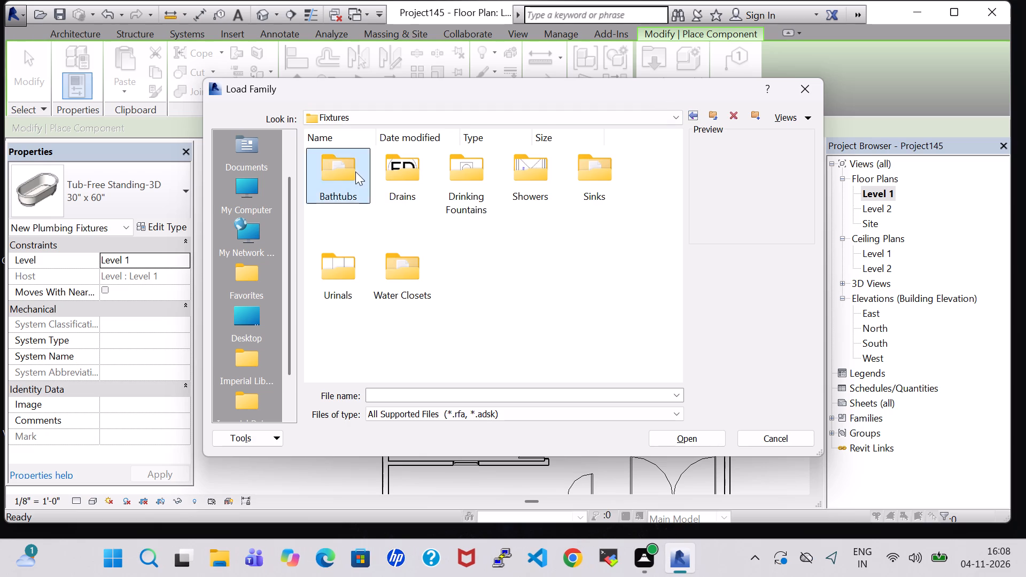
click(689, 115)
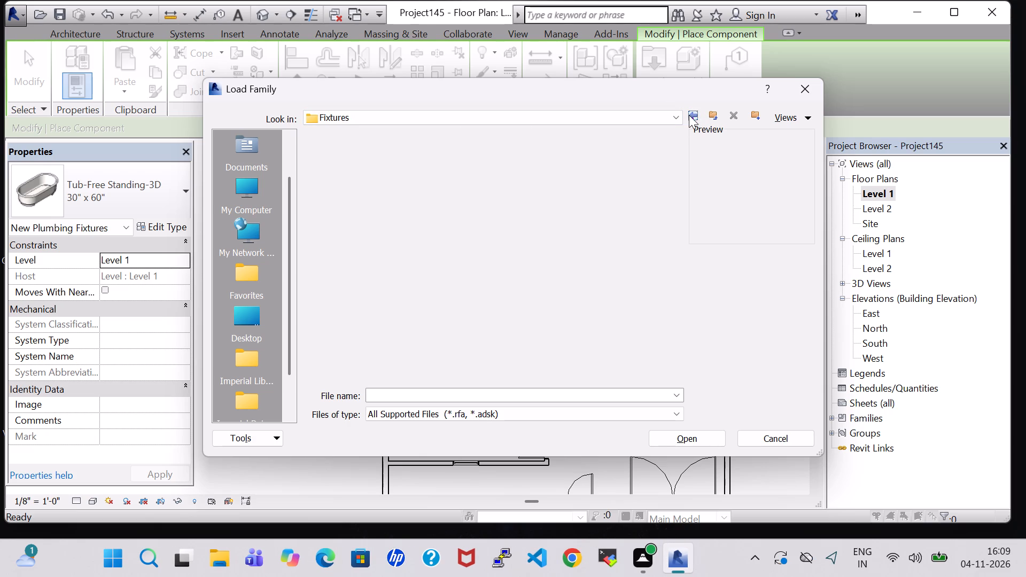
click(689, 115)
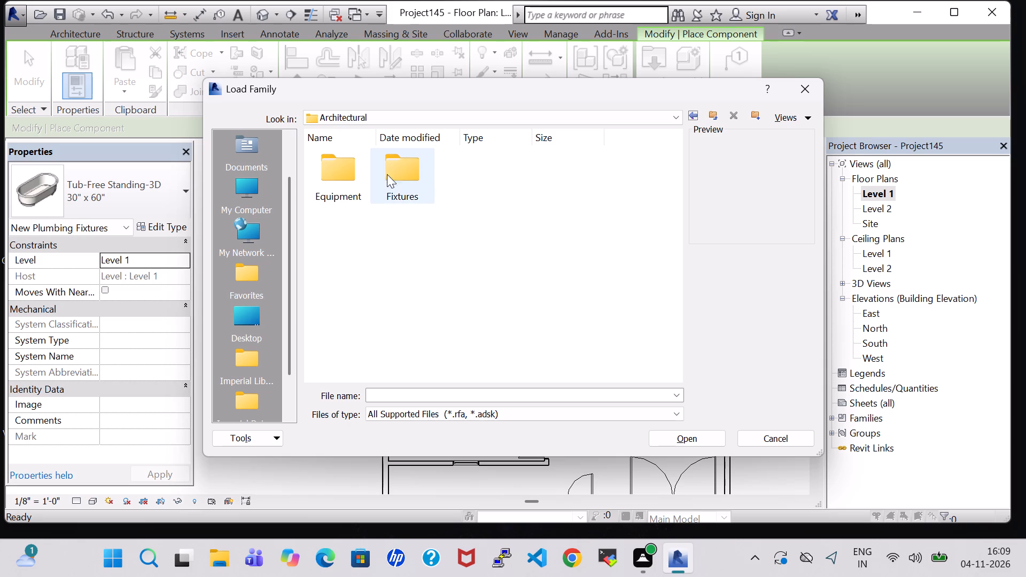
double_click(378, 176)
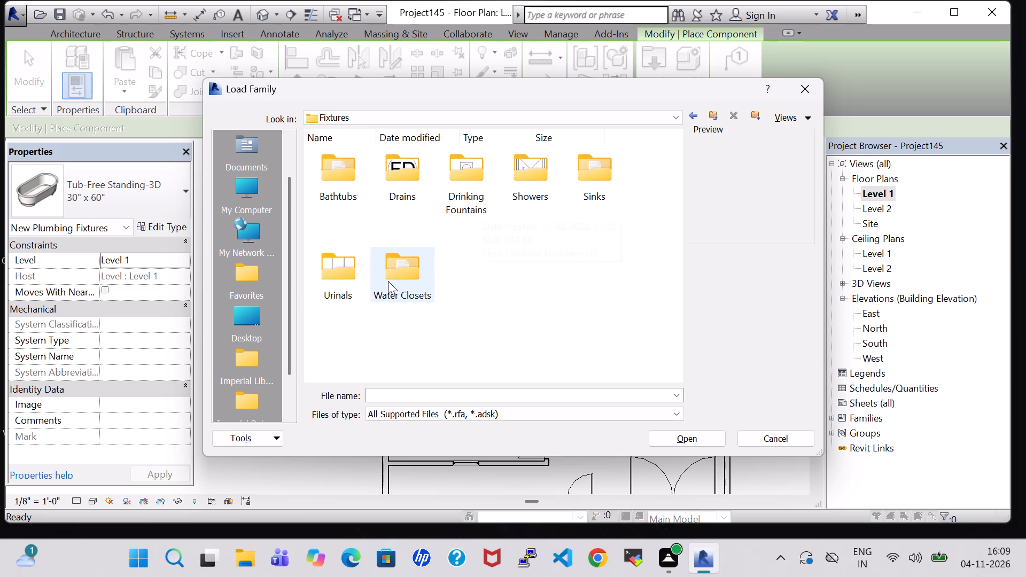
double_click(337, 282)
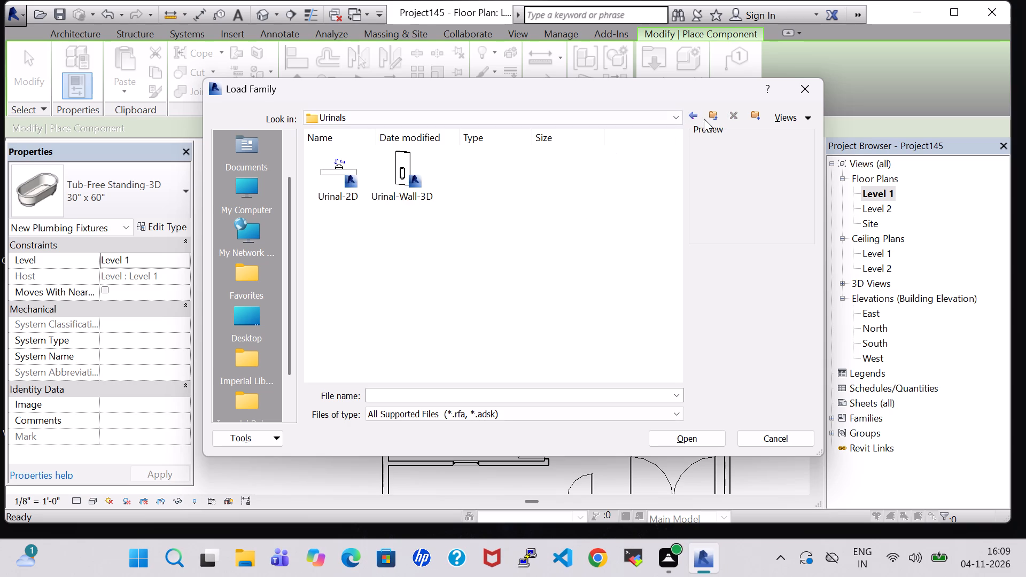
click(692, 115)
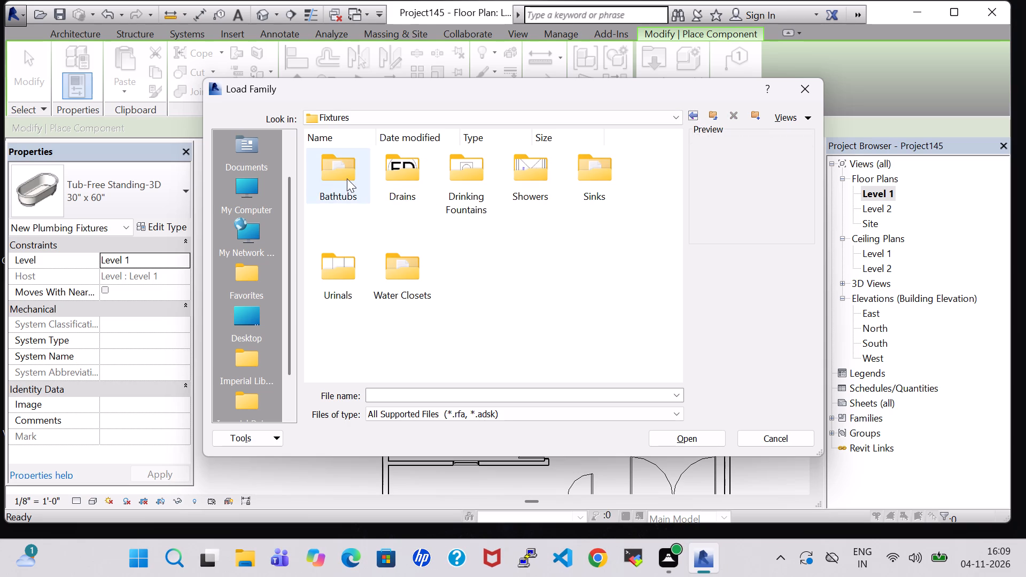
Check the lavatory families in the MEP plumbing fixtures library, and leave component placement without loading any.
click(695, 117)
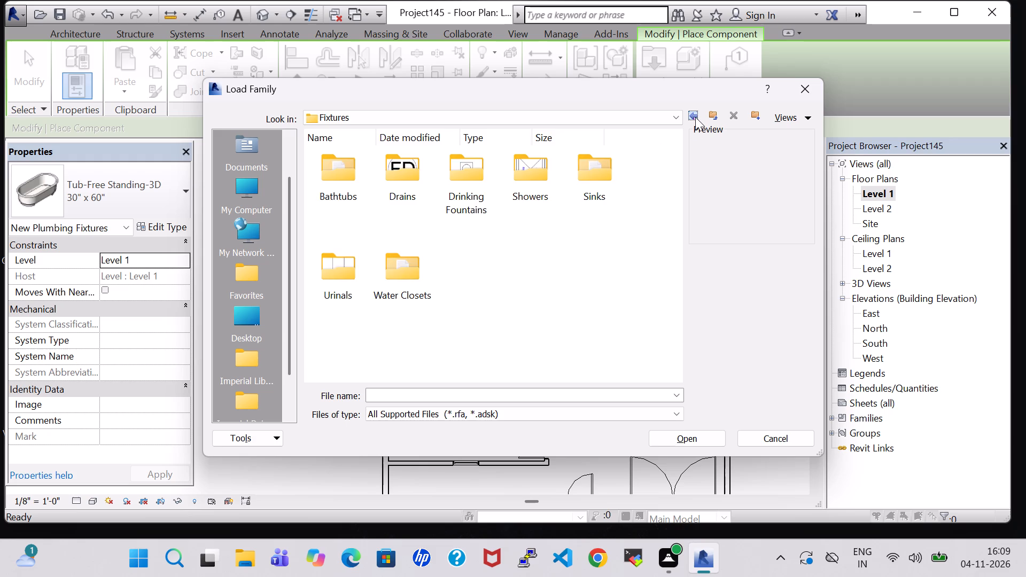
click(695, 117)
double_click(412, 178)
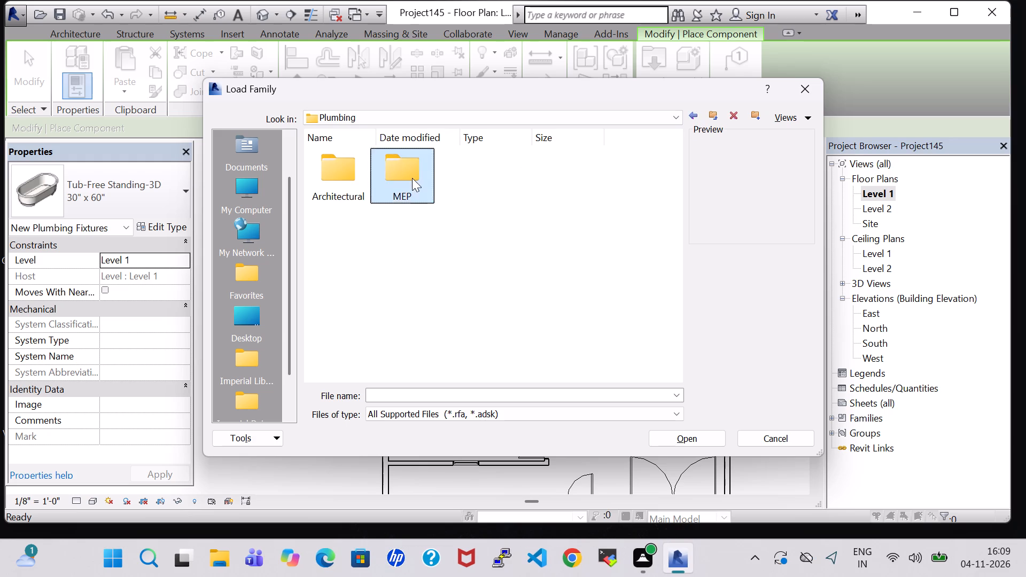
double_click(412, 178)
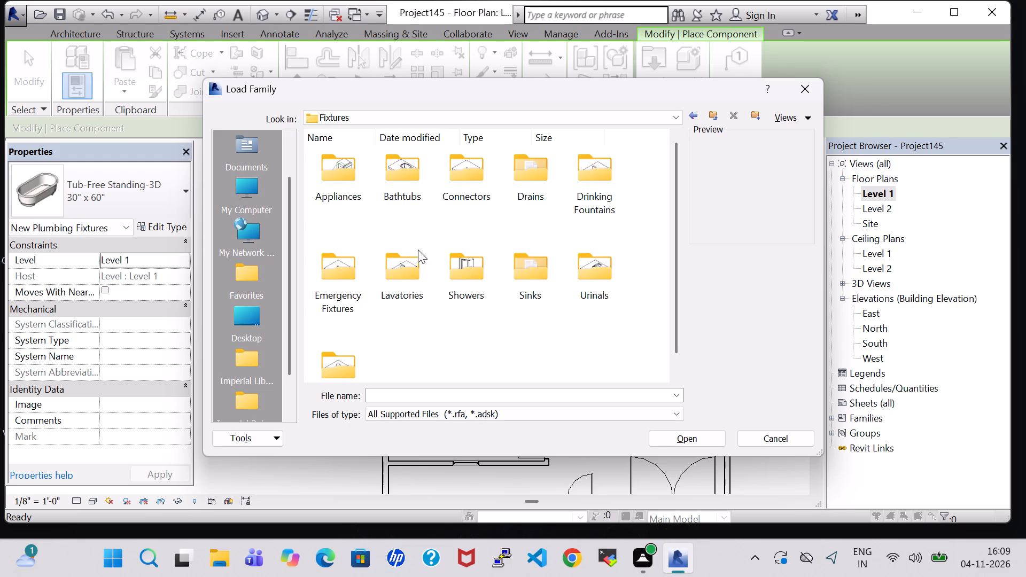
double_click(415, 269)
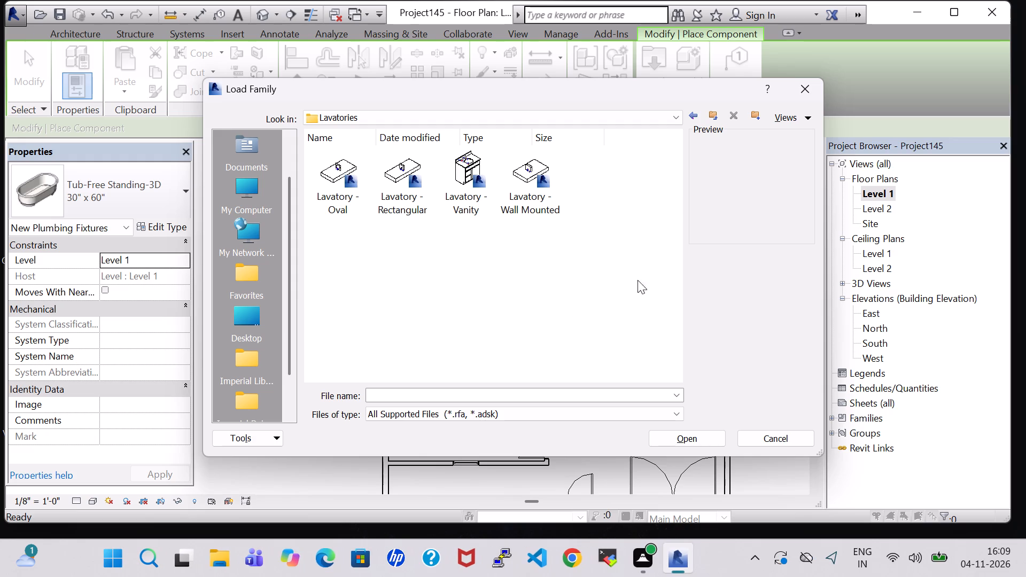
click(801, 88)
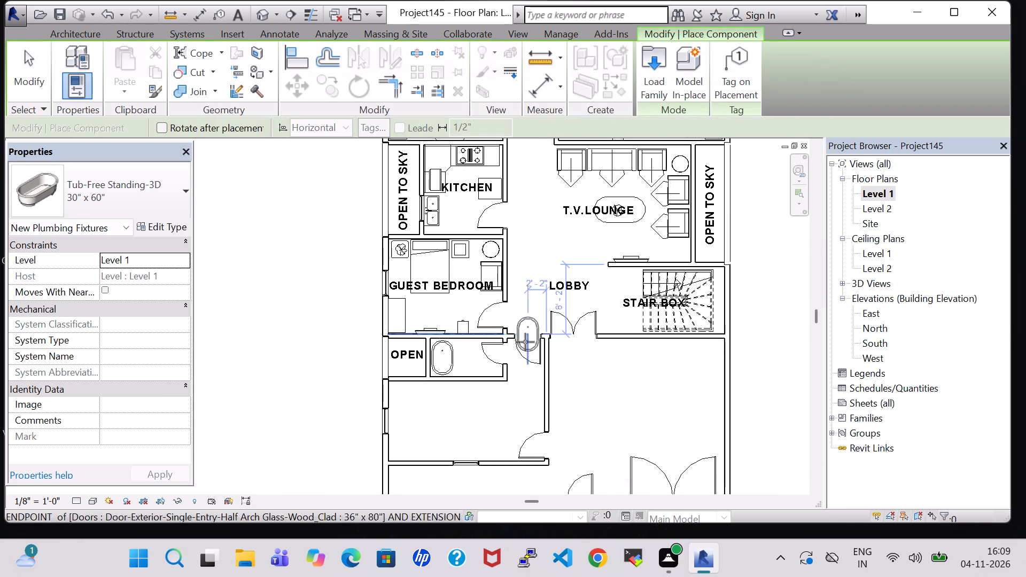
key(Escape)
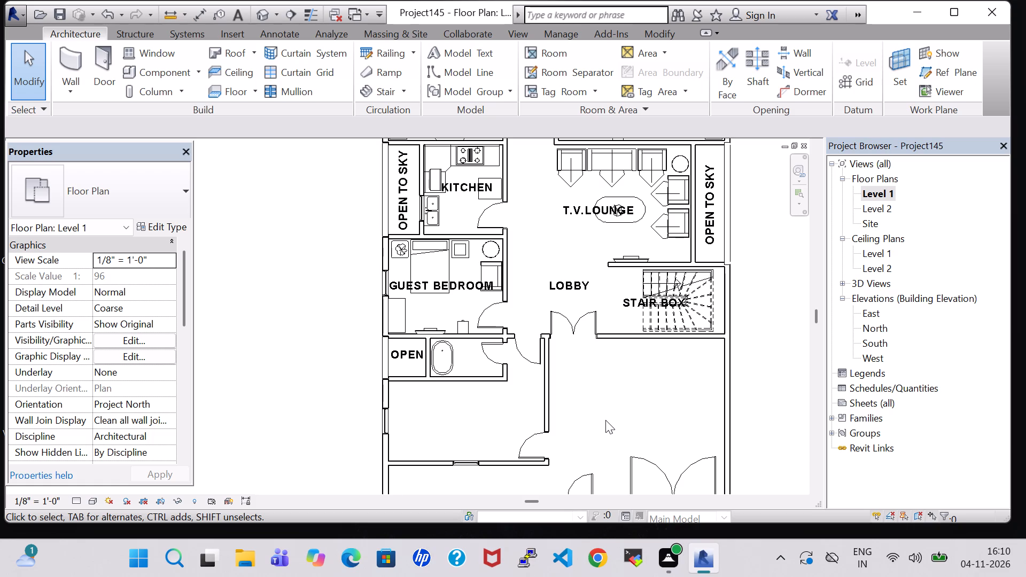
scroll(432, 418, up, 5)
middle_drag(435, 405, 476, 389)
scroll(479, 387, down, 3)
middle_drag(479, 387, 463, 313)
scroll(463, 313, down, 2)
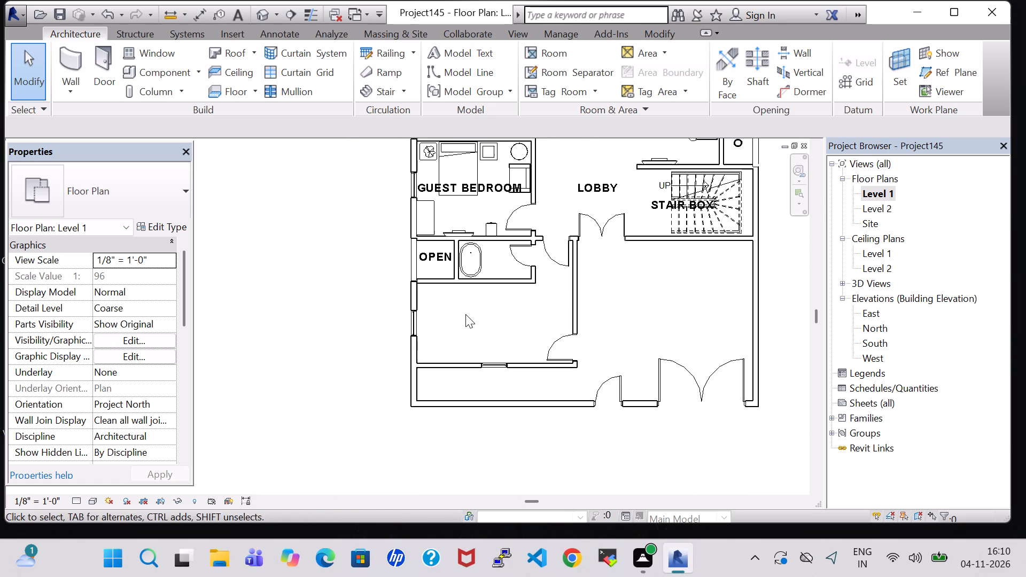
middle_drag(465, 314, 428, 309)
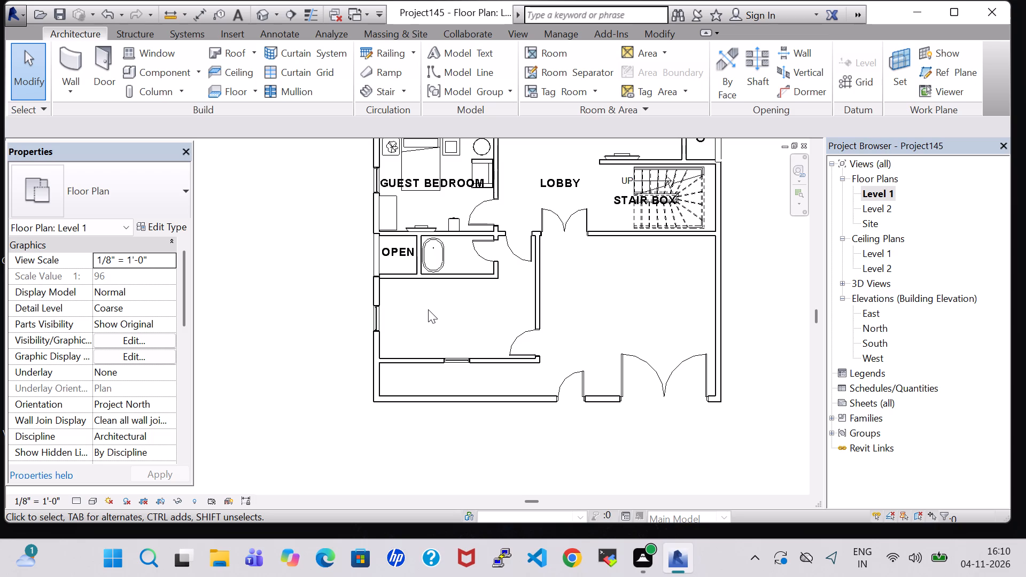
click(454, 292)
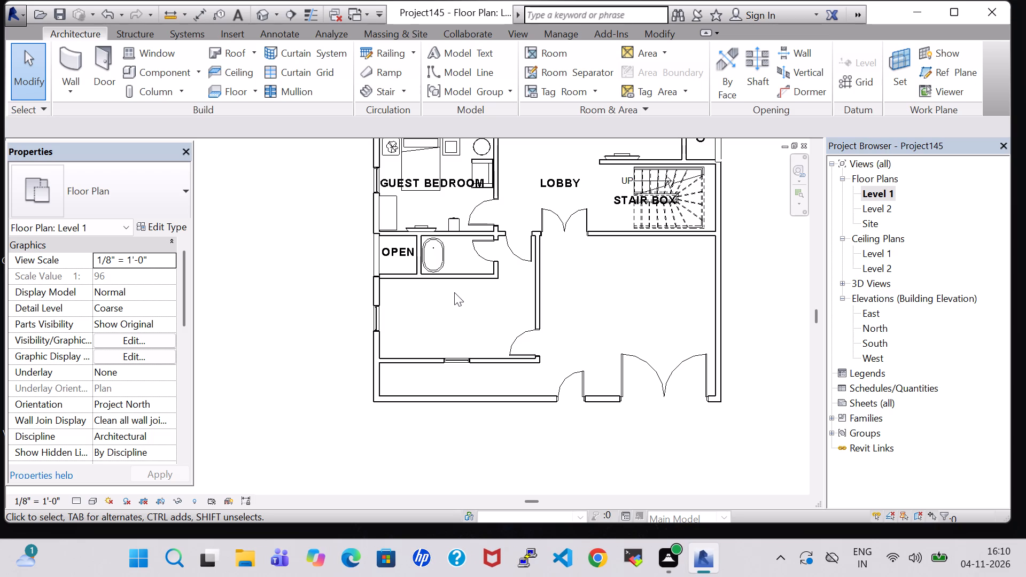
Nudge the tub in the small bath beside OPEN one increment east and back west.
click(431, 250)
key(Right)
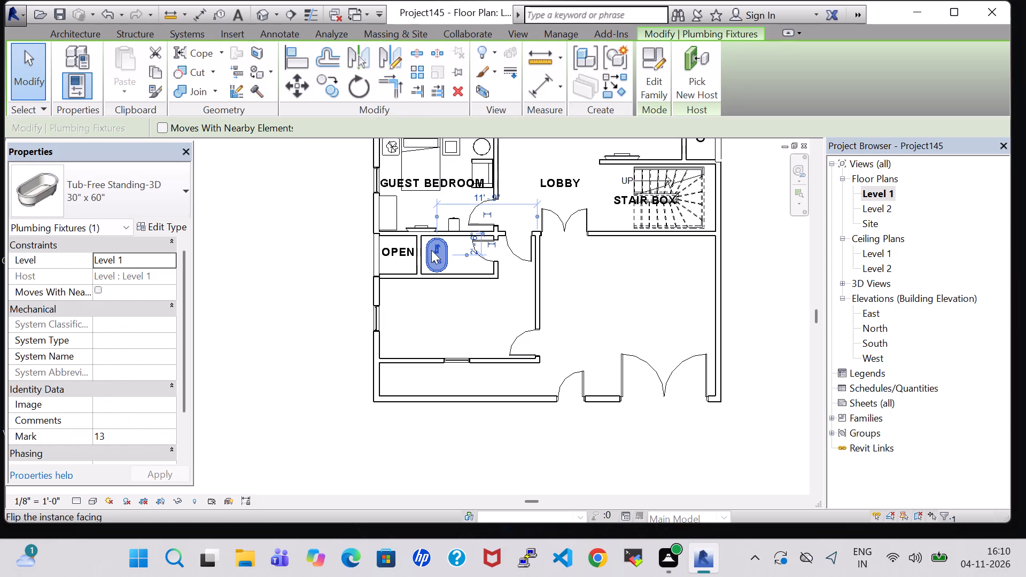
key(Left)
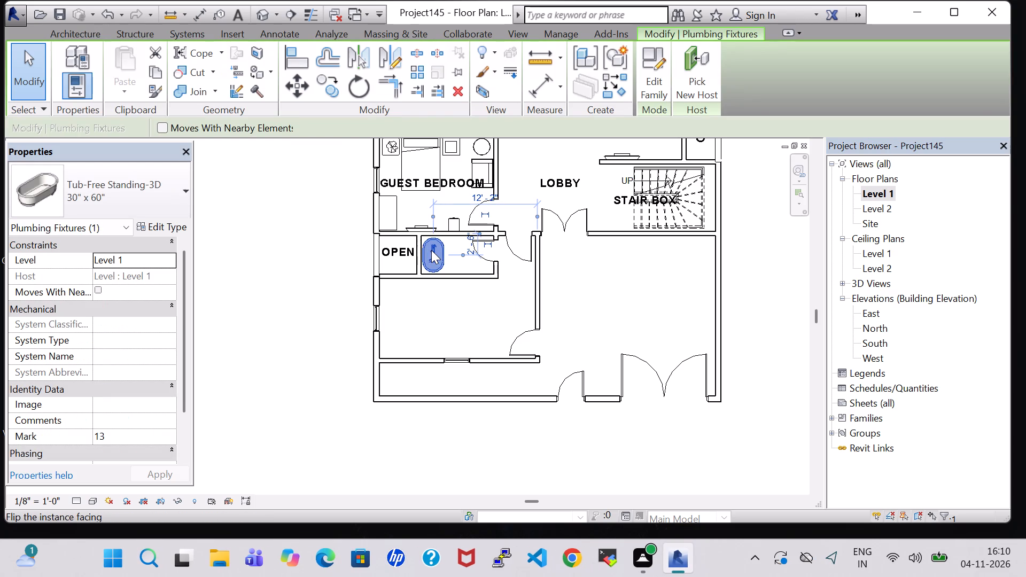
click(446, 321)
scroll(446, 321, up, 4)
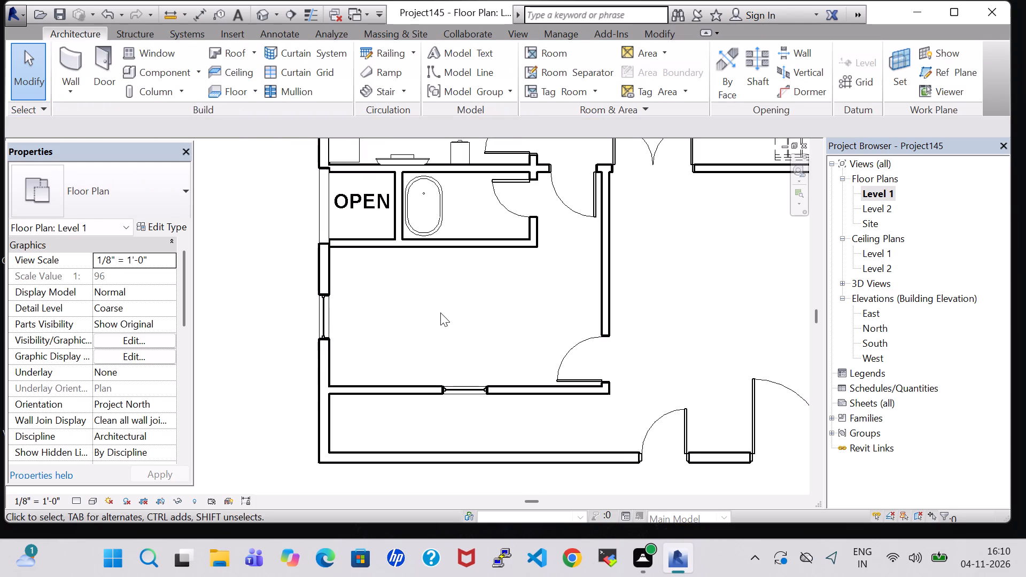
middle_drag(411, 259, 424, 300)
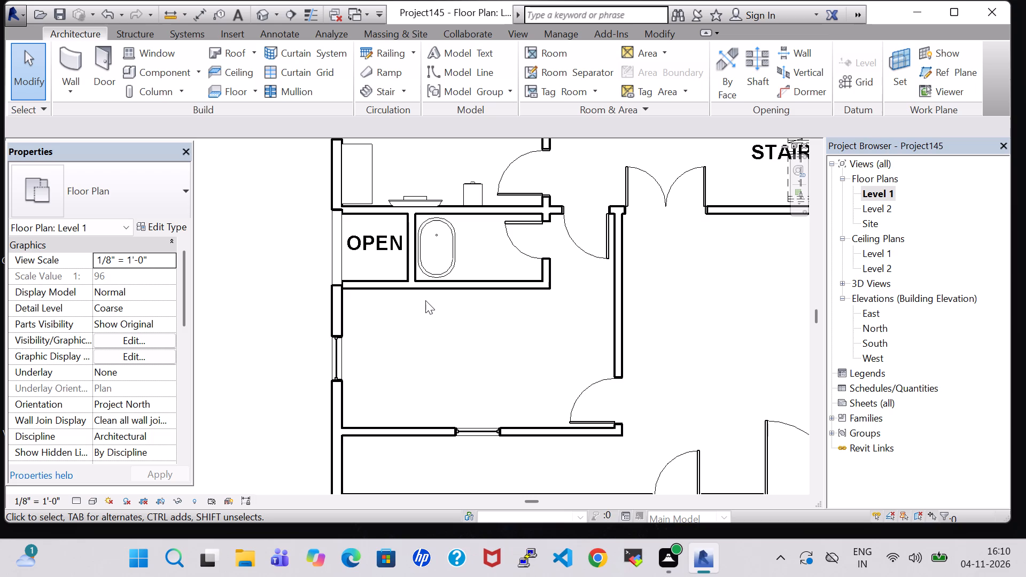
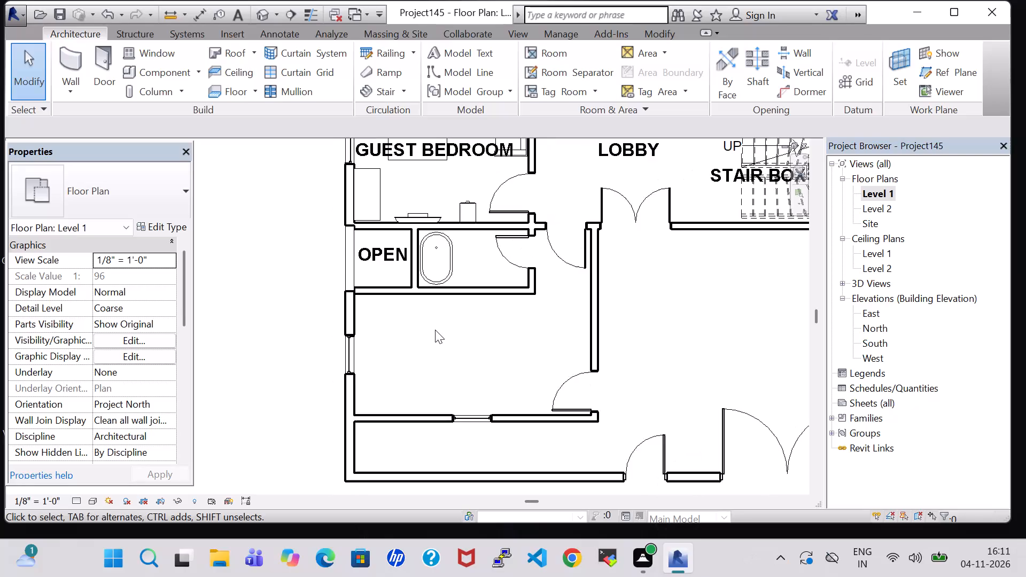
Examine the unfurnished, unlabelled room south of the guest bedroom and its surrounding layout on the Level 1 floor plan.
scroll(435, 330, down, 3)
middle_drag(435, 330, 431, 329)
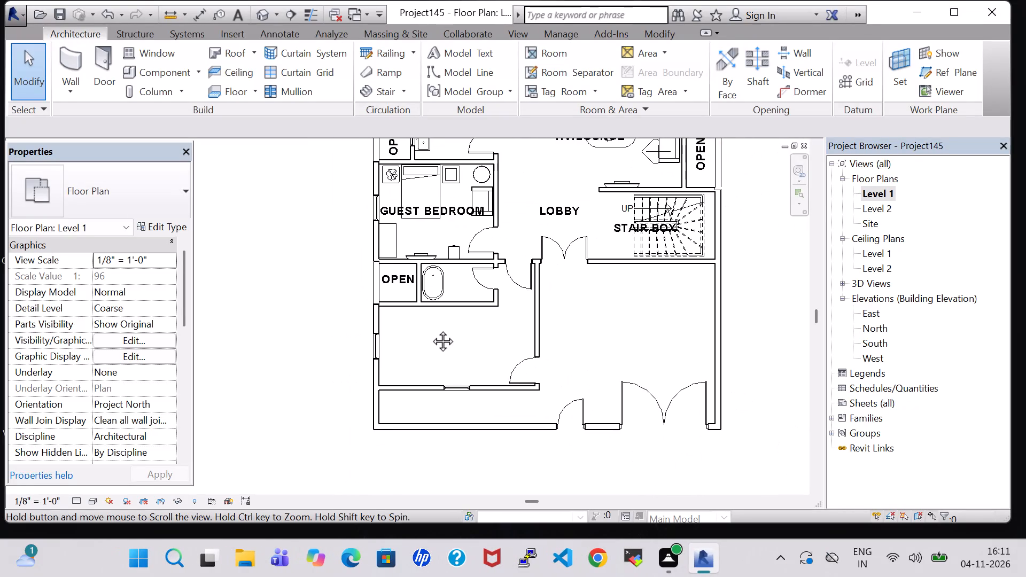
middle_drag(431, 329, 410, 307)
scroll(410, 307, down, 2)
middle_drag(410, 307, 385, 282)
scroll(386, 280, up, 4)
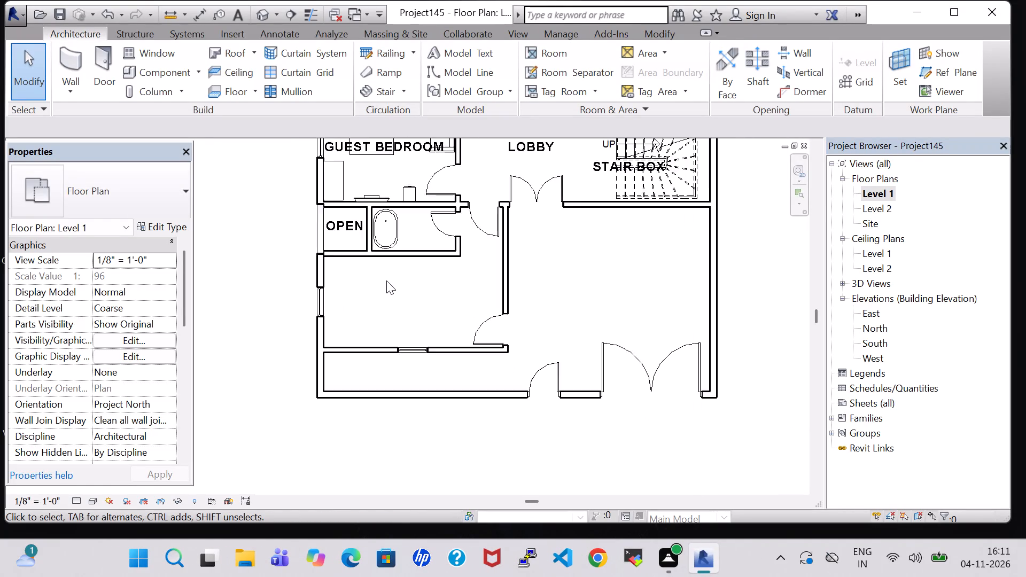
scroll(386, 280, up, 2)
middle_drag(386, 280, 399, 336)
scroll(399, 336, down, 4)
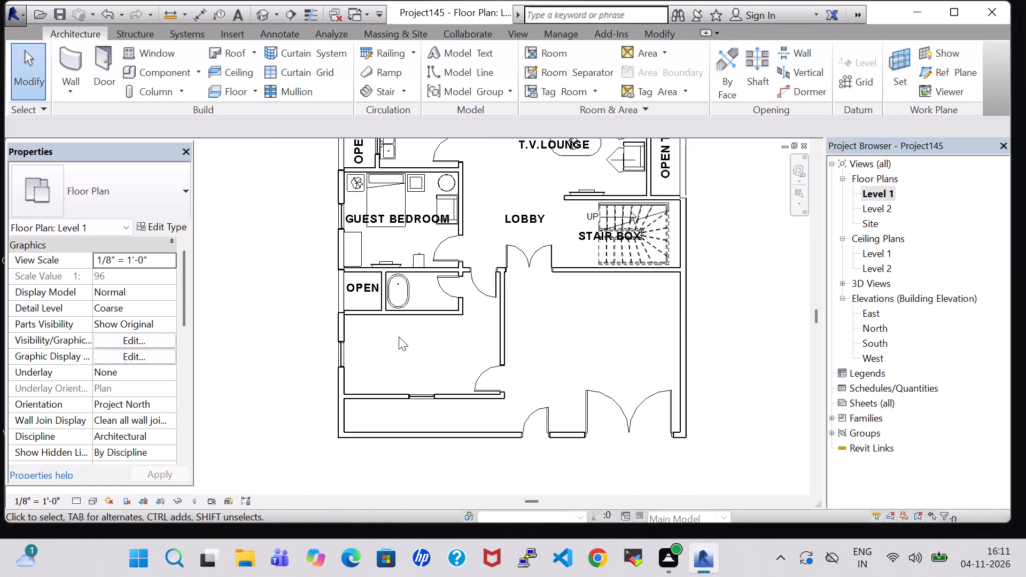
middle_drag(399, 337, 399, 323)
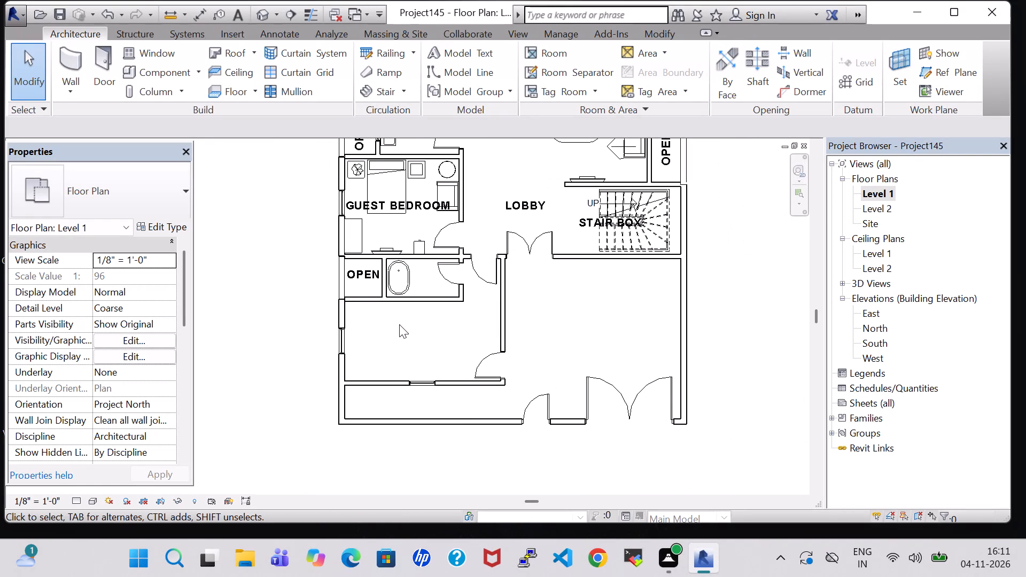
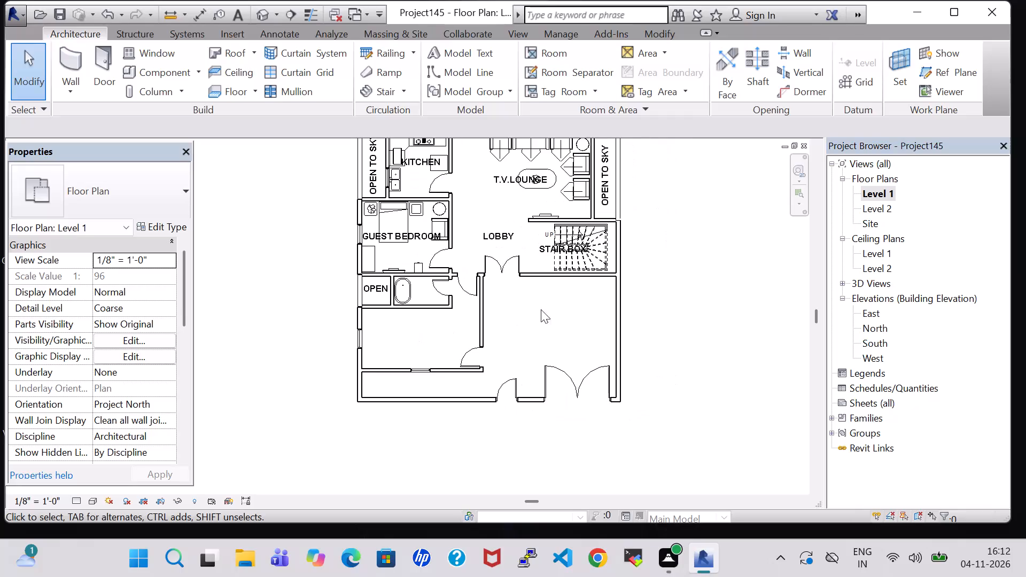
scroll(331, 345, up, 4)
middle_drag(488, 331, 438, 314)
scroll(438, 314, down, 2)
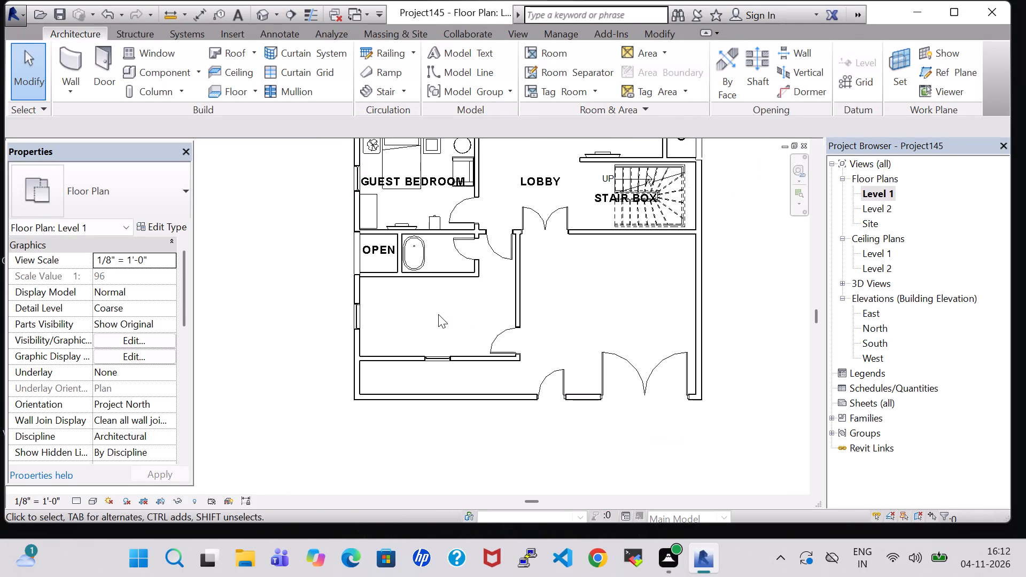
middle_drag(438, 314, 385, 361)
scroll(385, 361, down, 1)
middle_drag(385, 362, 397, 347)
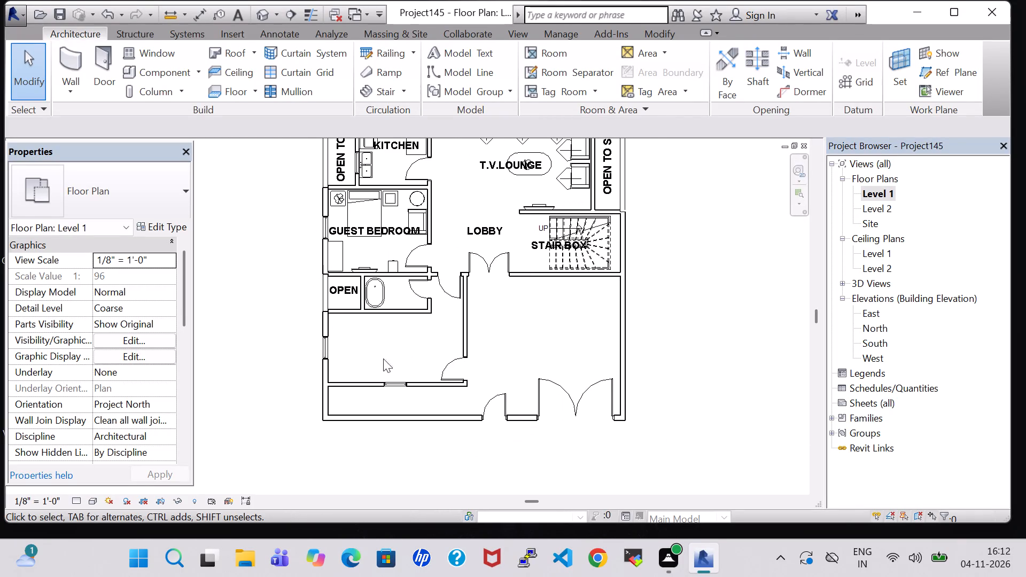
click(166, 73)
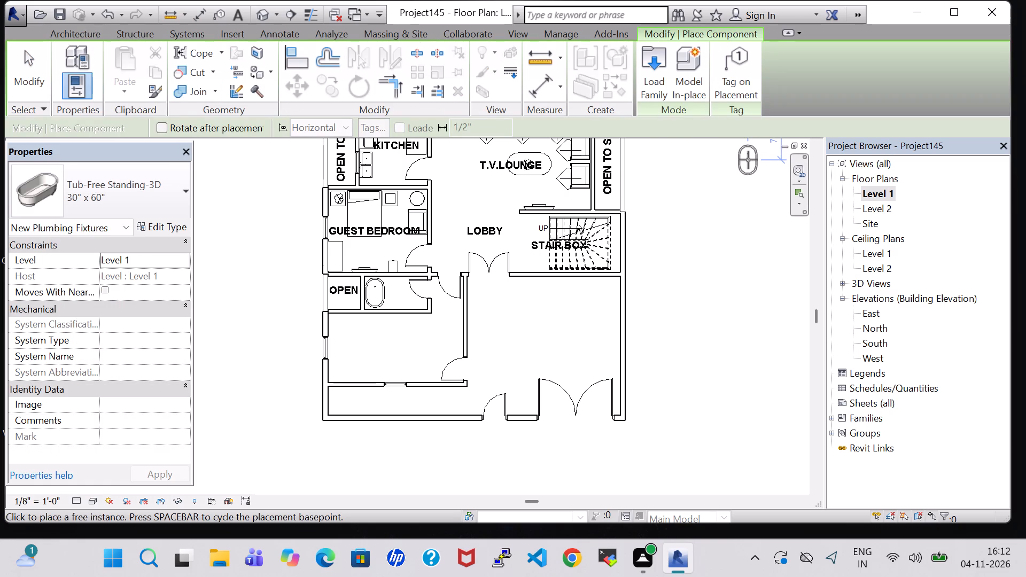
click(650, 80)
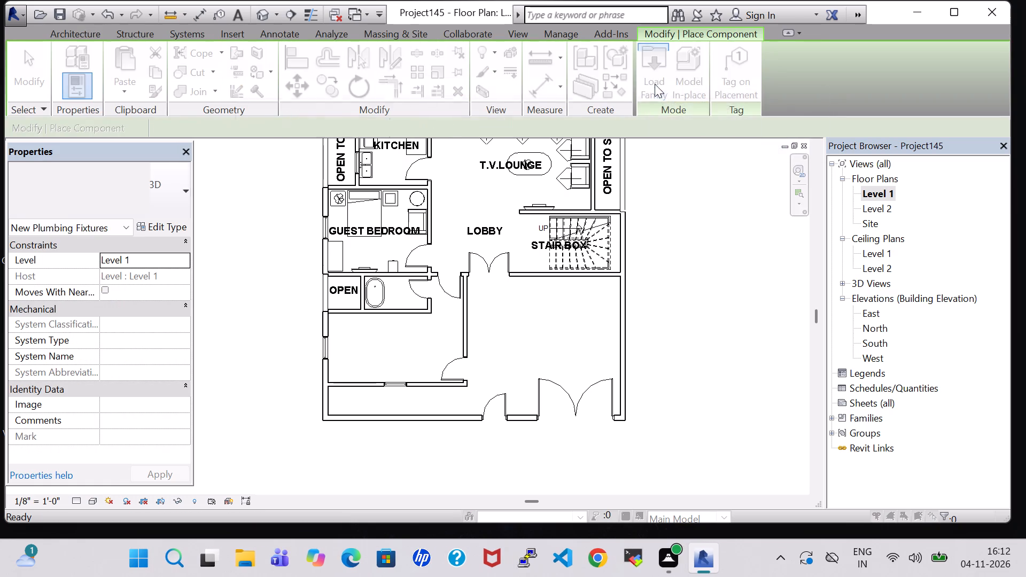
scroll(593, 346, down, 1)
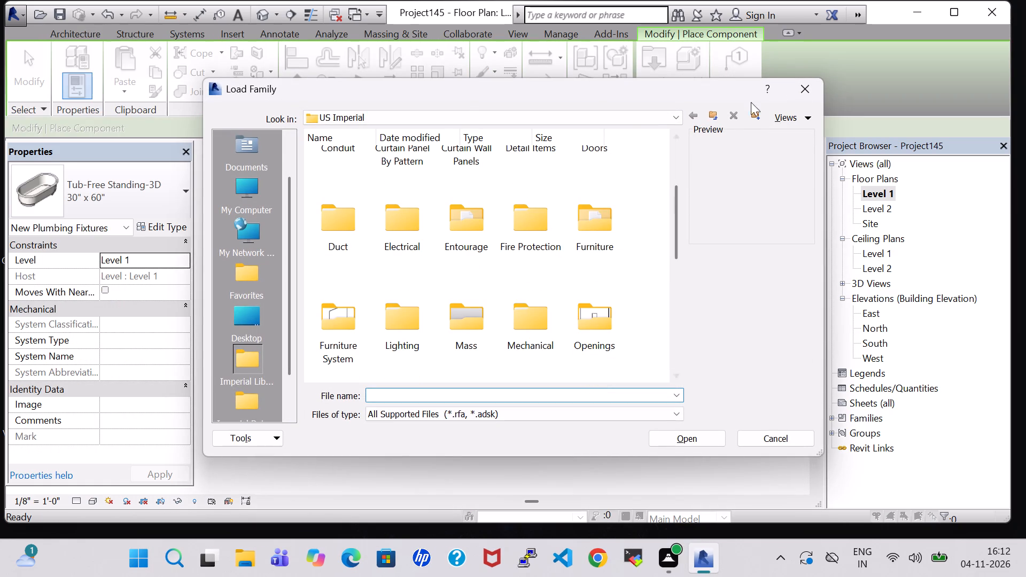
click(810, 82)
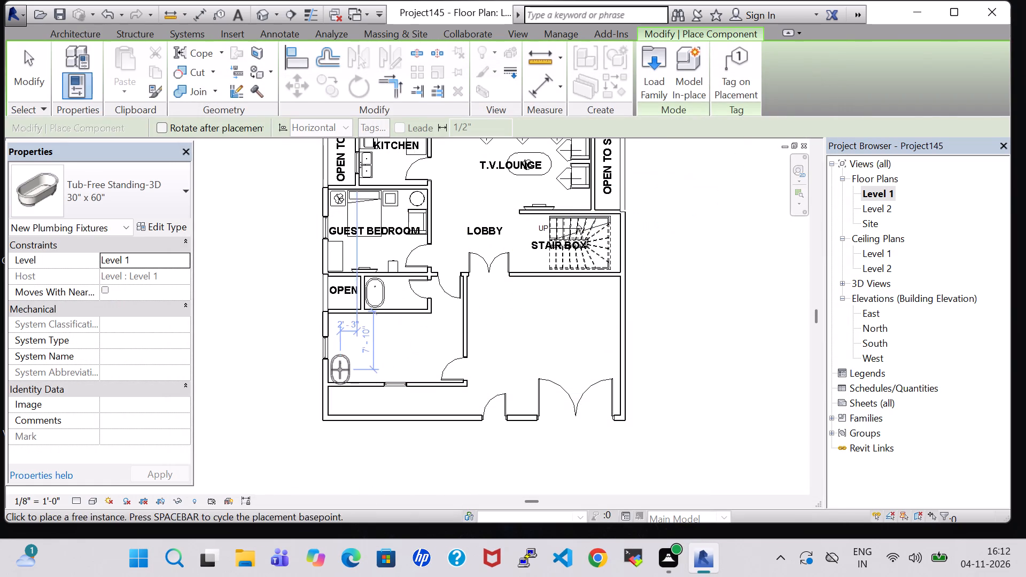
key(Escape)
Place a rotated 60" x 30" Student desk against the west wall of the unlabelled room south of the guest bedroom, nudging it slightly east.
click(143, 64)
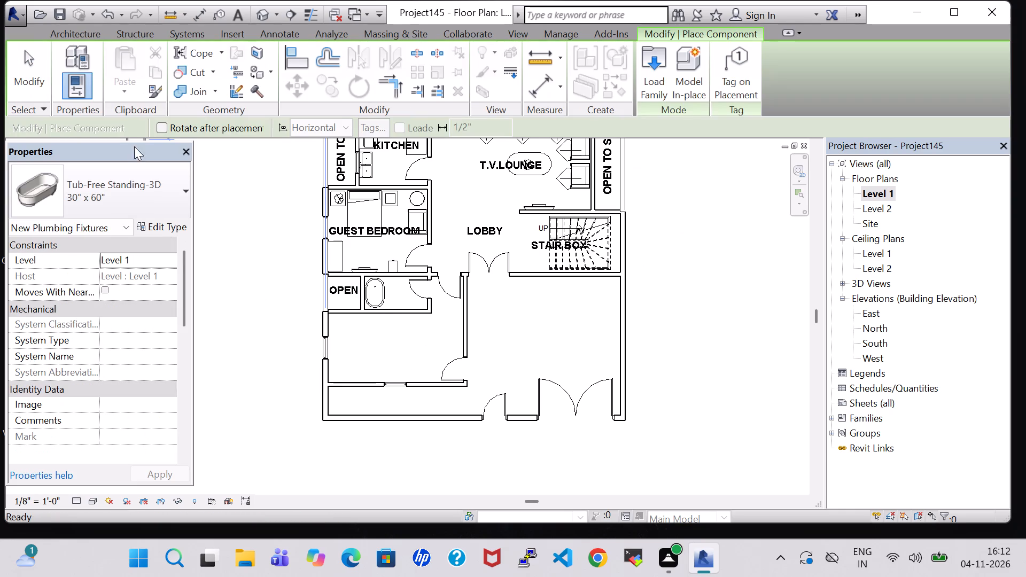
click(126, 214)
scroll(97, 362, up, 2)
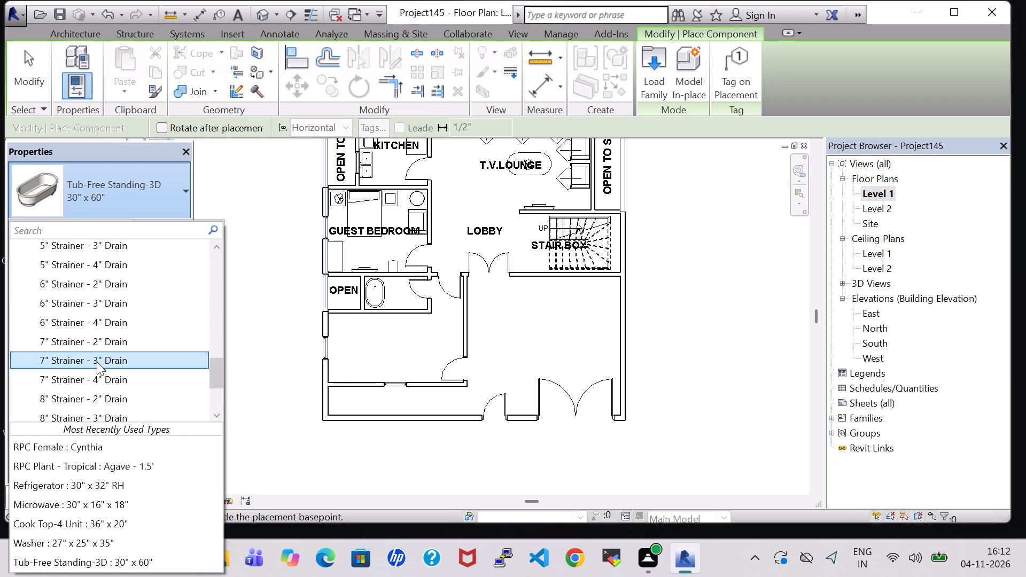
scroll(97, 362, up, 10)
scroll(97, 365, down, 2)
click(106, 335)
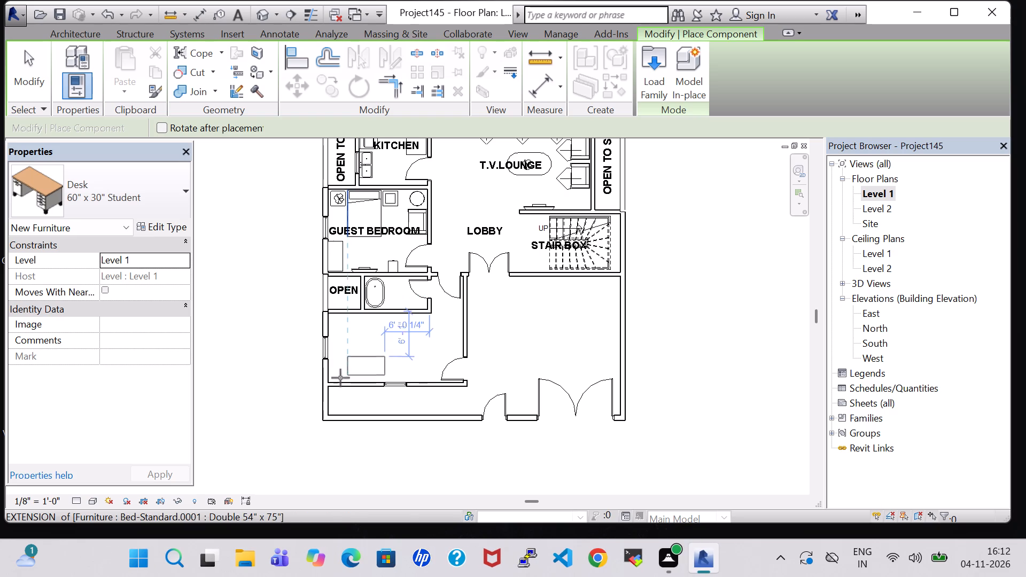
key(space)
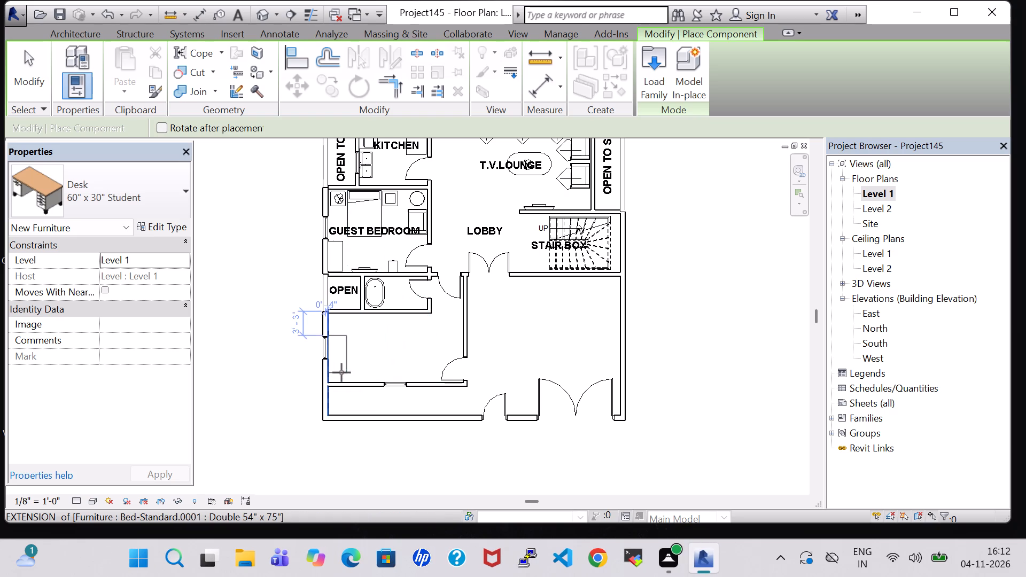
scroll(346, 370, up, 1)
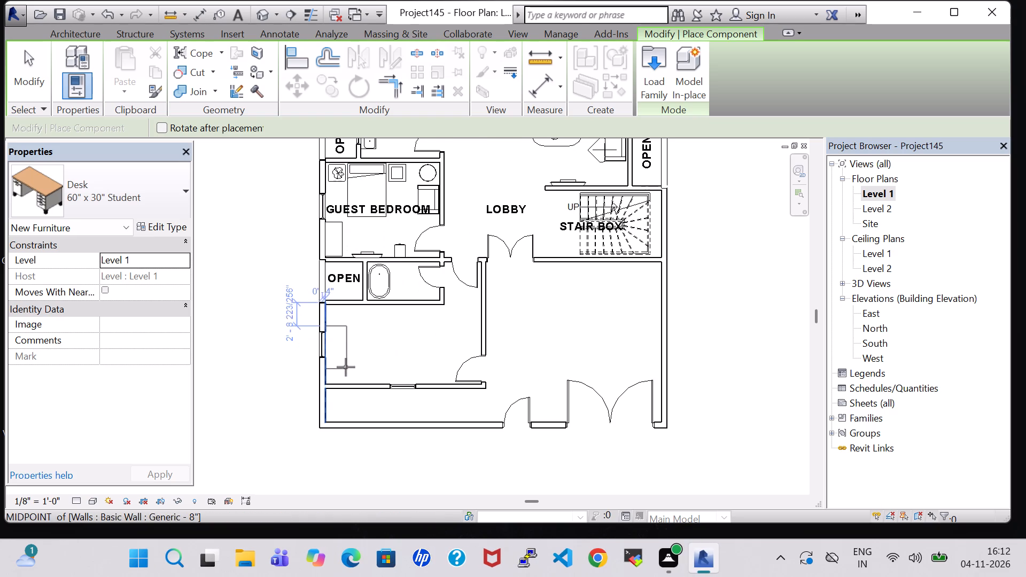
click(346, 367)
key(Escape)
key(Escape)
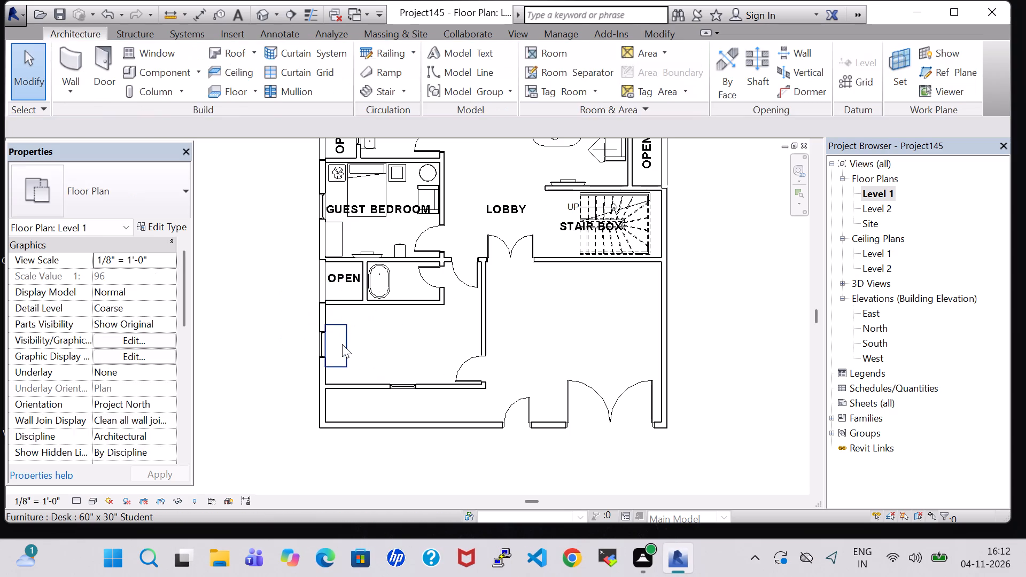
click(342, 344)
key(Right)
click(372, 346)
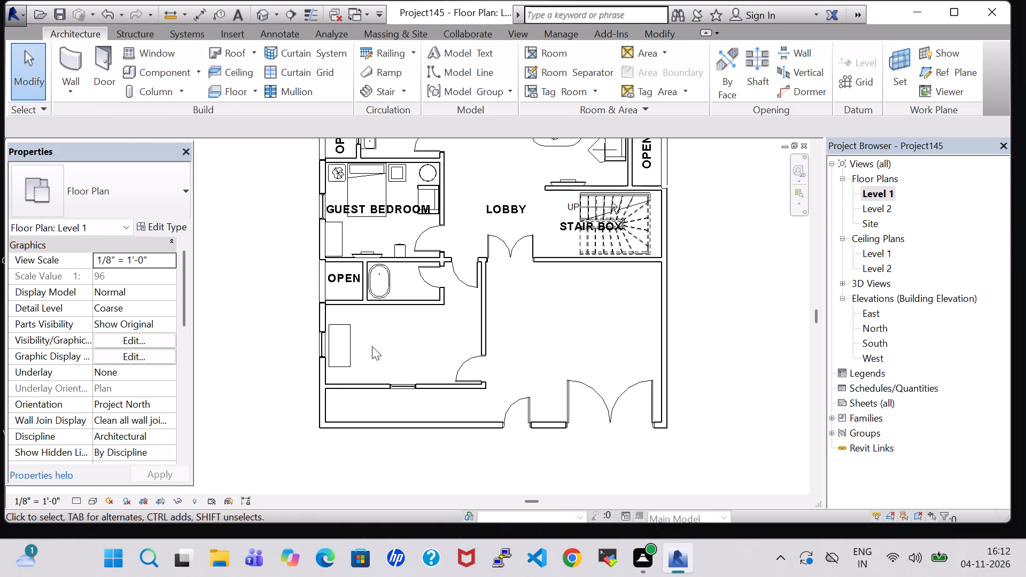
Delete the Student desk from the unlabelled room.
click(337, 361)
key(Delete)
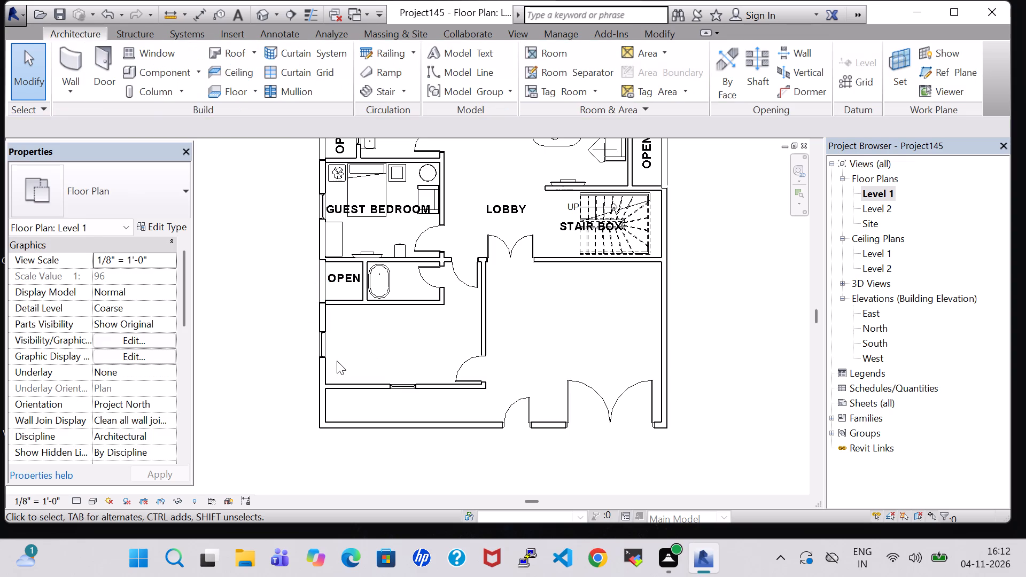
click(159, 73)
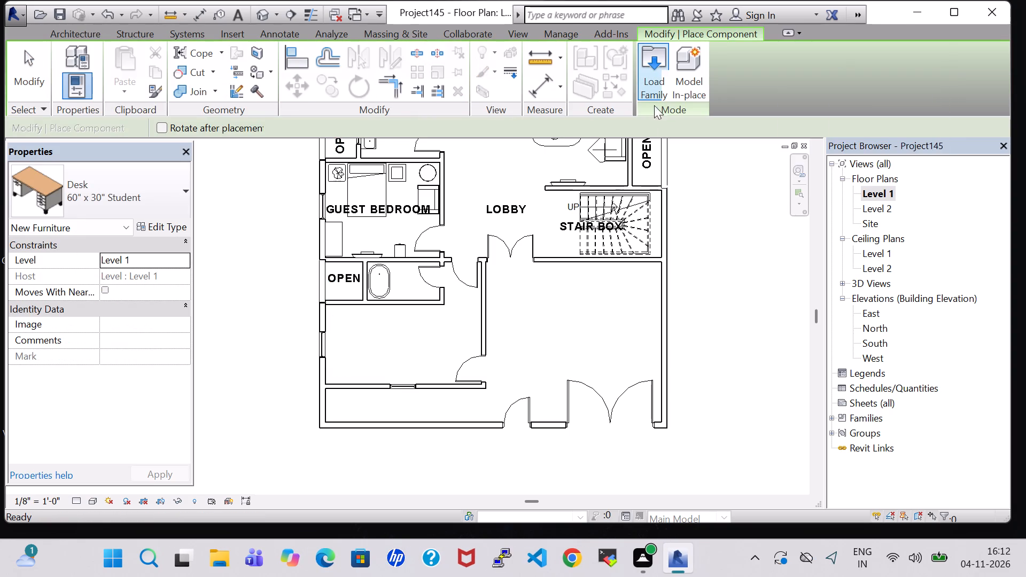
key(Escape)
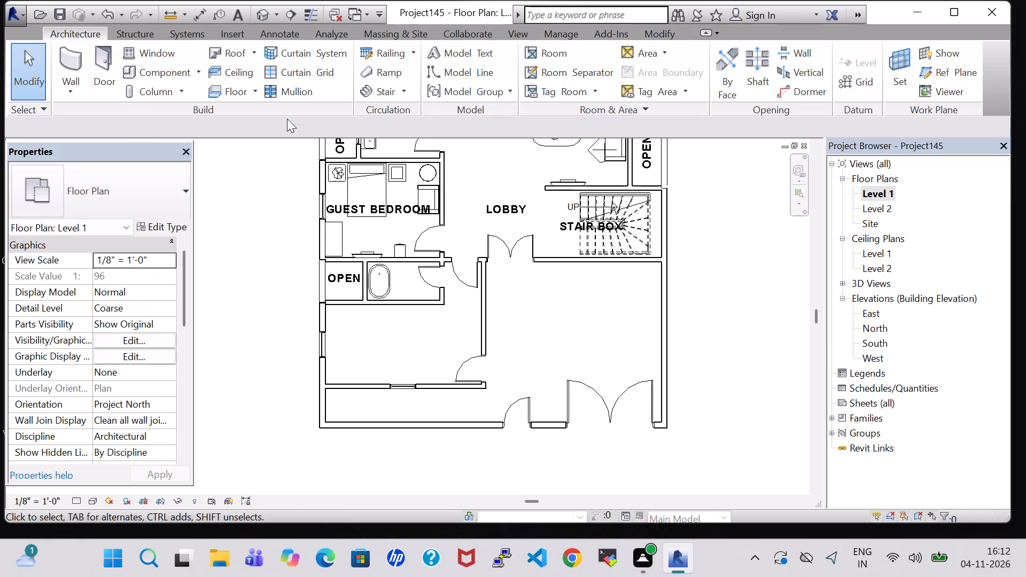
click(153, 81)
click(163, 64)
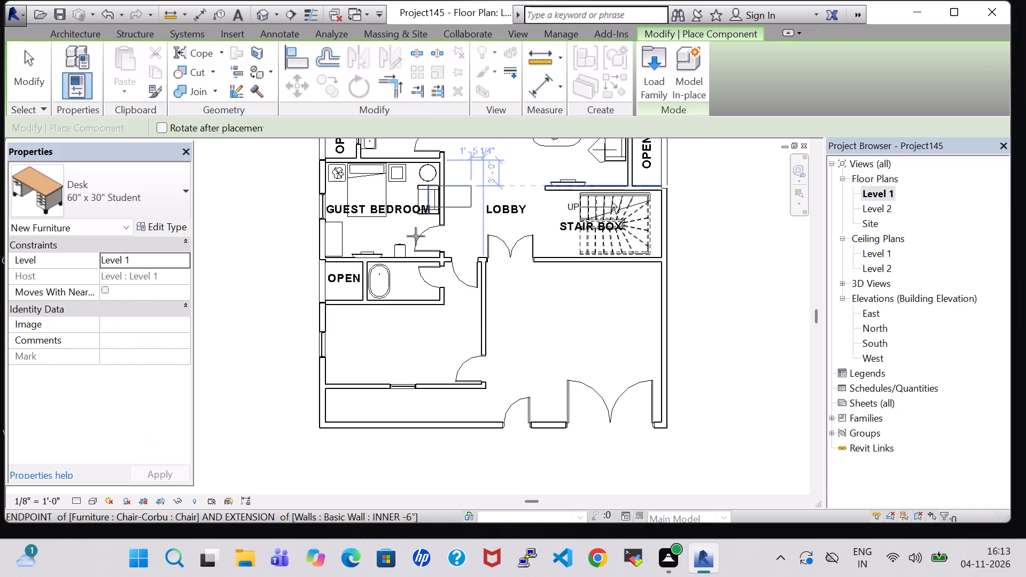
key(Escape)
Place another Sofa-Corbu like the T.V. lounge's in the unlabelled room, backing onto the south window, about 6'-5" from the west wall.
middle_drag(568, 160, 557, 272)
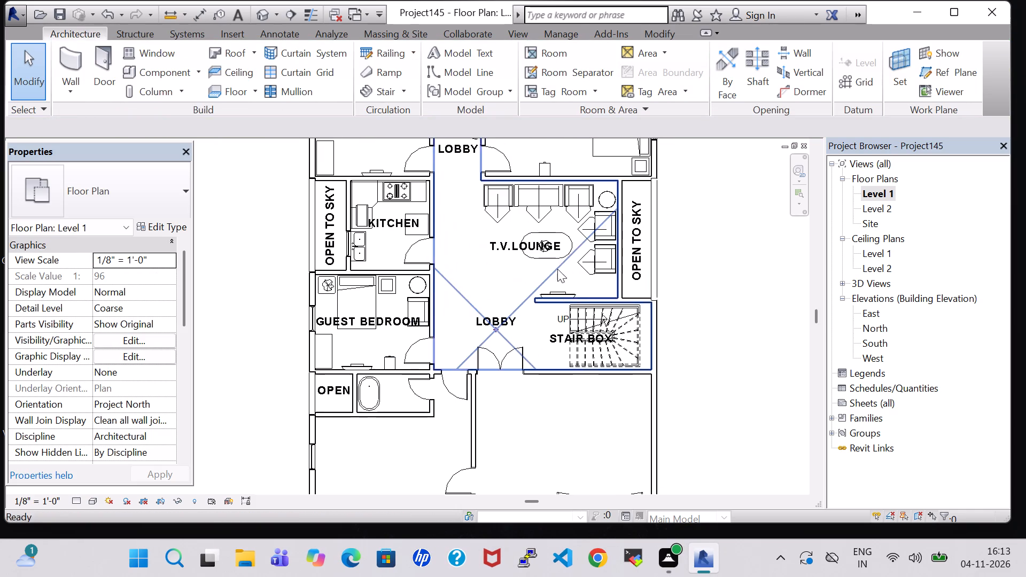
scroll(535, 191, up, 4)
click(523, 186)
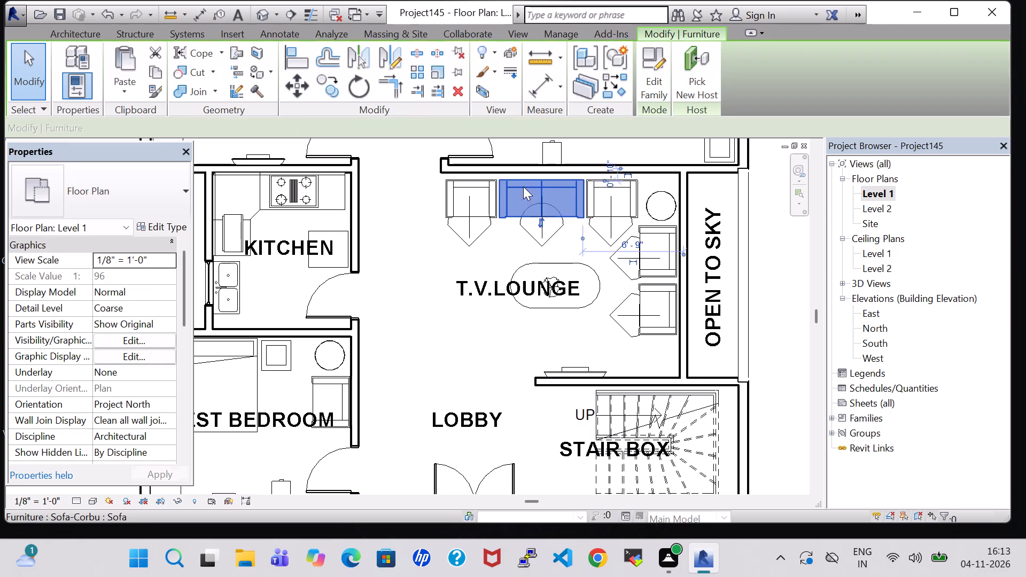
right_click(523, 186)
click(593, 290)
middle_drag(422, 401, 496, 171)
middle_drag(366, 431, 392, 292)
key(space)
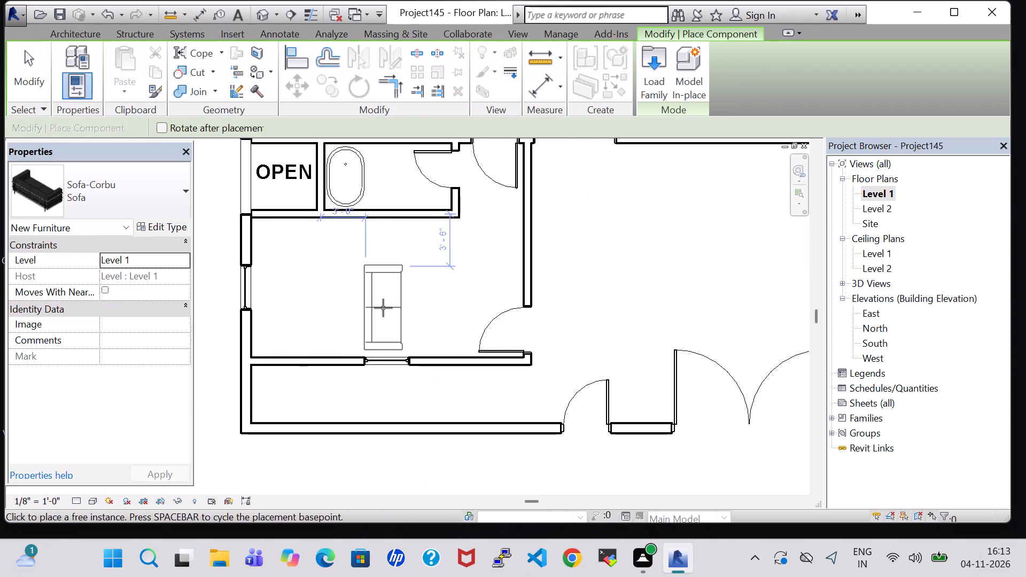
key(space)
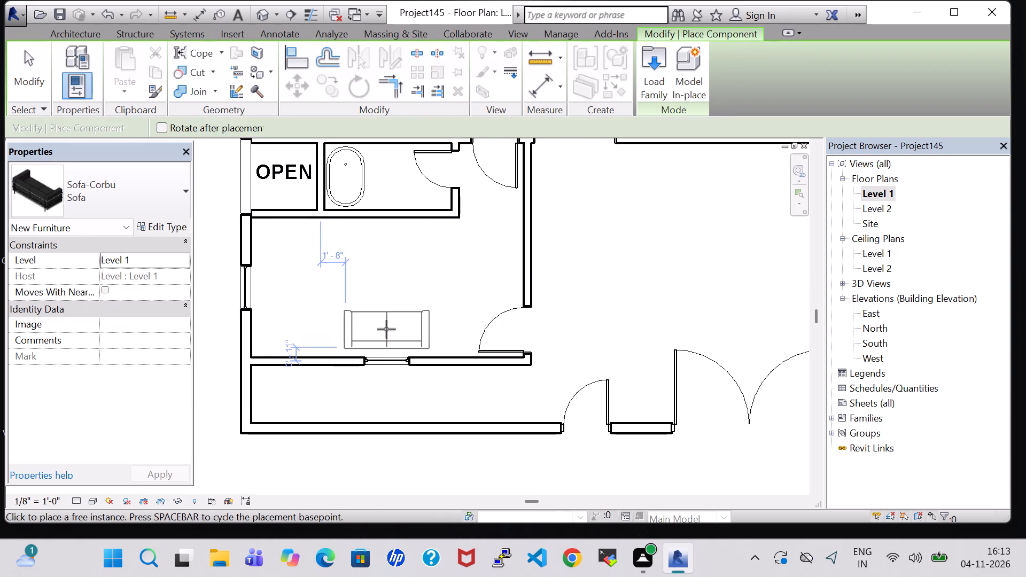
scroll(386, 329, up, 1)
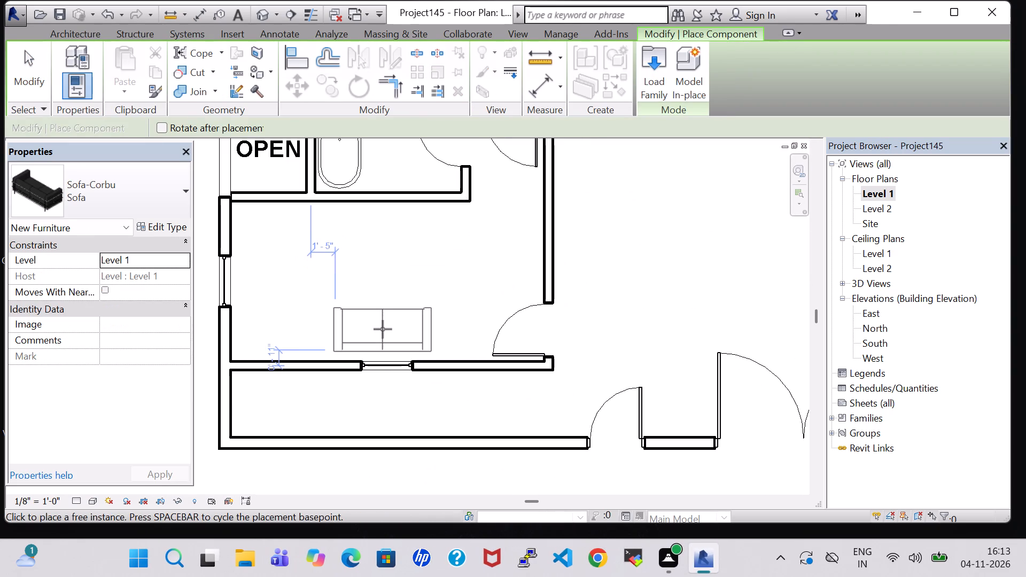
click(383, 329)
key(Escape)
key(Escape)
Nudge the new sofa south so it sits closer to the window wall.
click(384, 331)
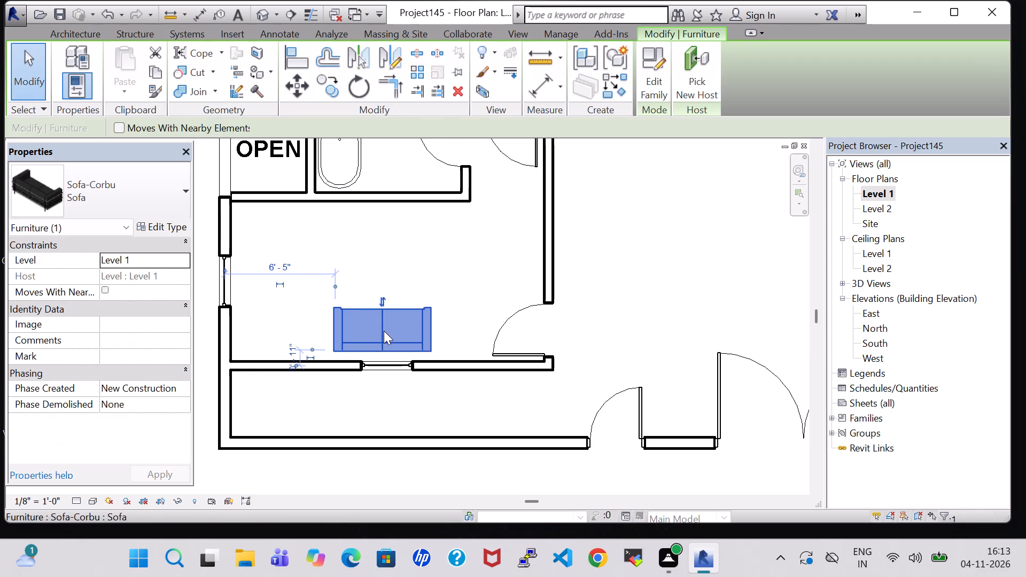
key(Down)
key(Down)
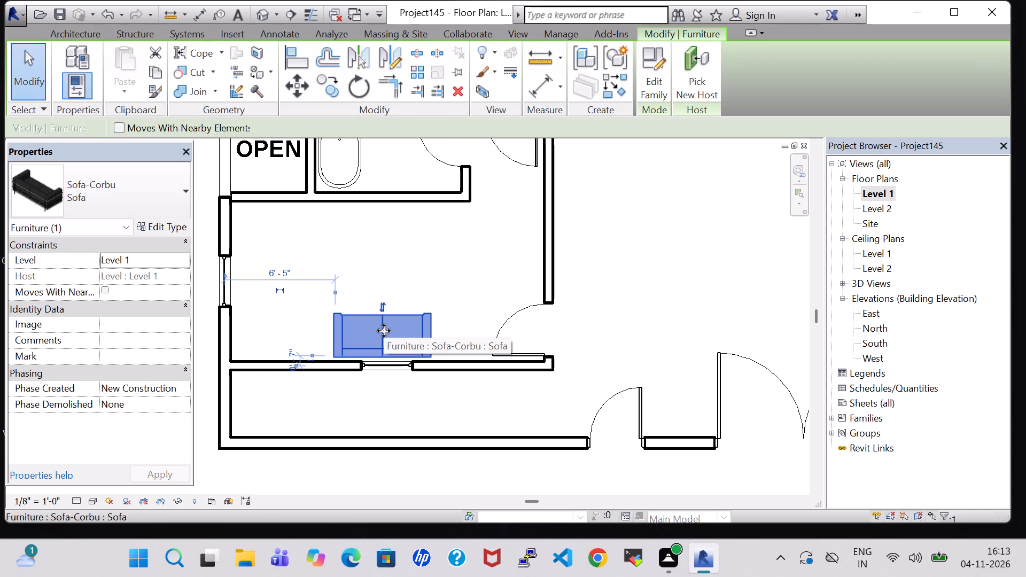
key(Down)
key(Up)
click(442, 269)
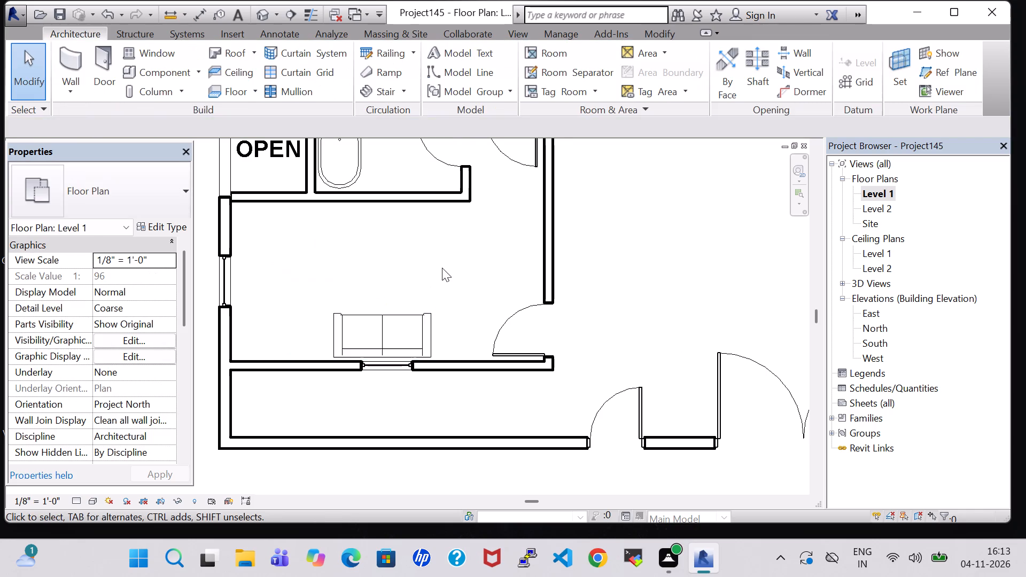
Place another Chair-Corbu like the T.V. lounge's west of the new sofa, aligned with it, facing north, about 2'-5" from the west wall.
scroll(442, 268, down, 7)
middle_drag(441, 268, 398, 413)
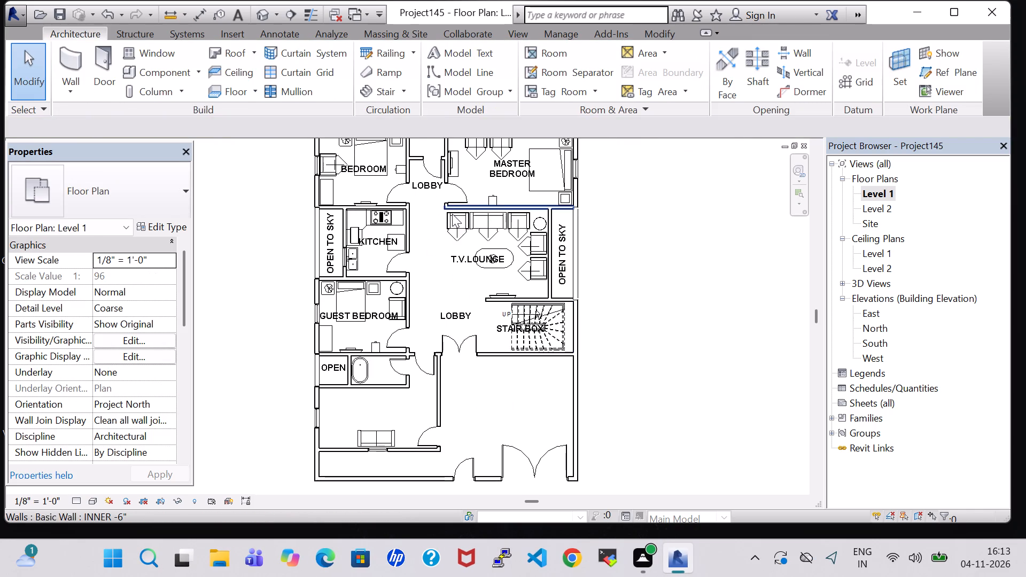
scroll(451, 217, up, 4)
click(448, 217)
right_click(448, 217)
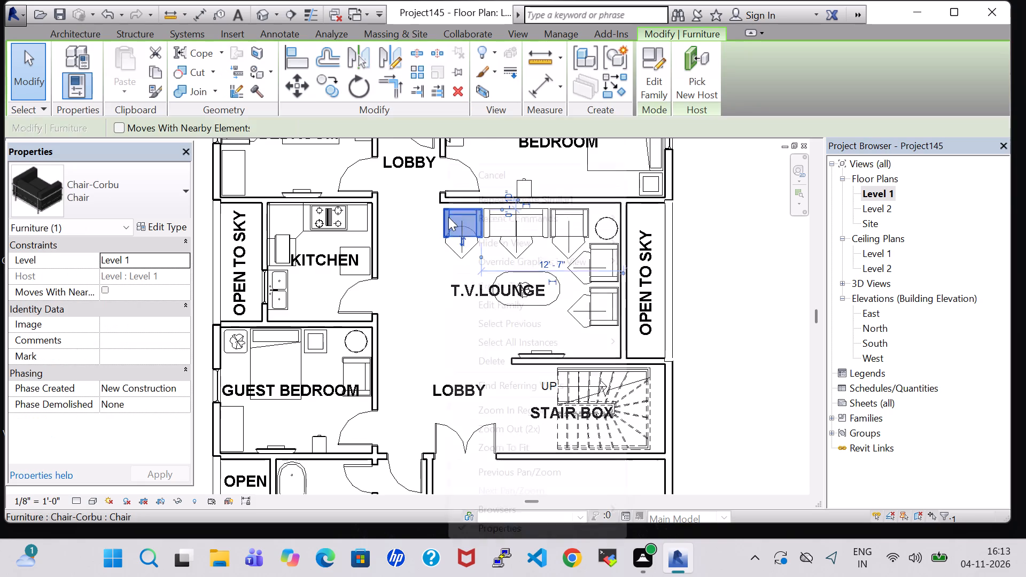
click(534, 282)
middle_drag(398, 471, 403, 207)
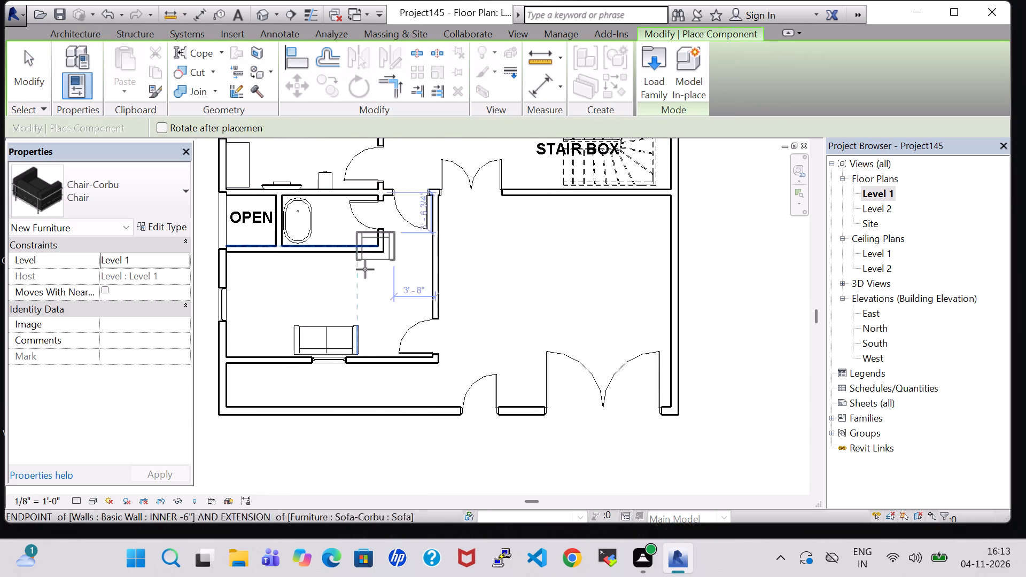
key(space)
key(space)
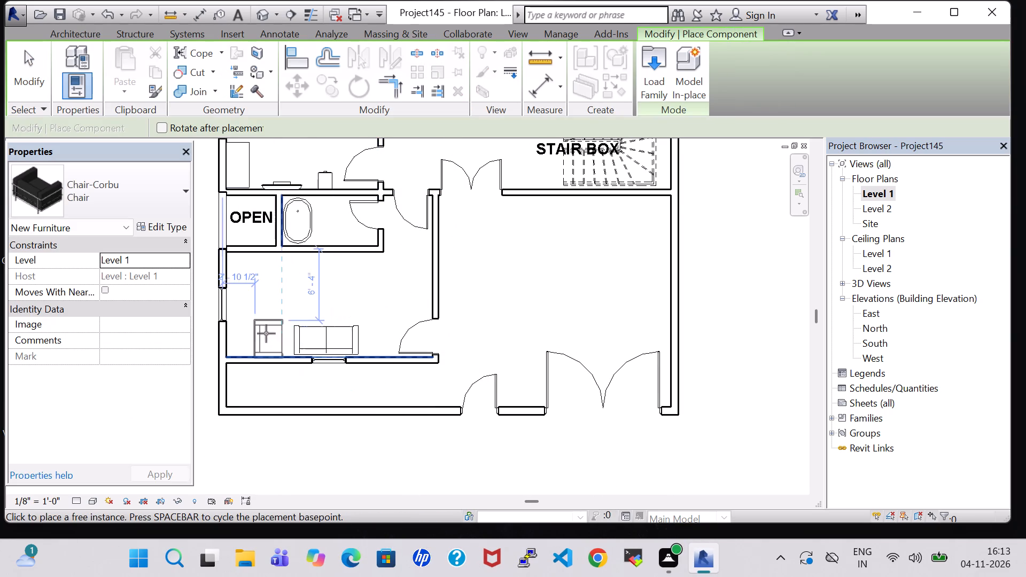
key(space)
key(space)
scroll(266, 333, up, 3)
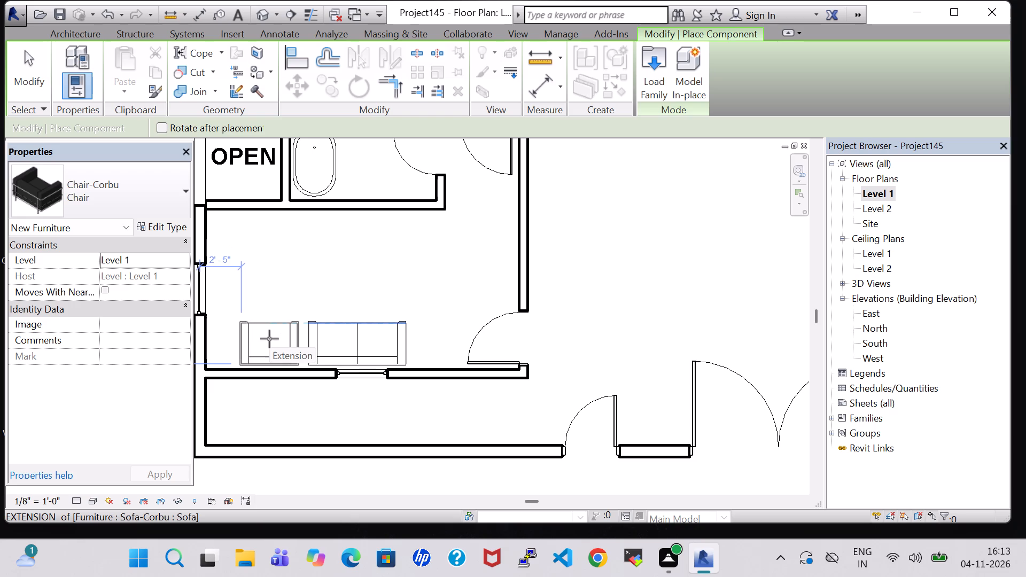
click(269, 339)
text(``)
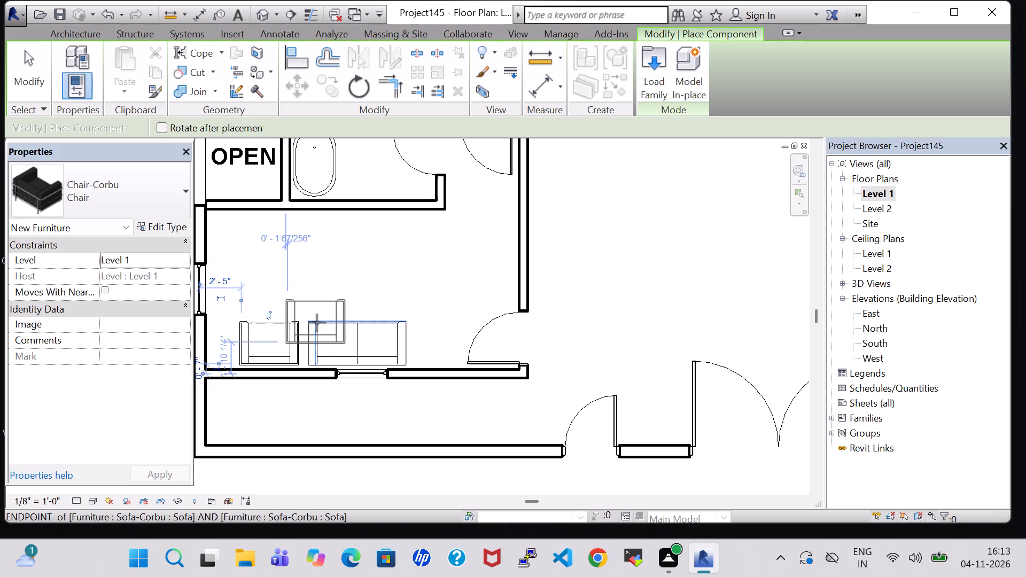
key(Escape)
key(Escape)
Nudge the new chair and sofa east along the south wall, keeping them side by side with a small gap.
click(294, 327)
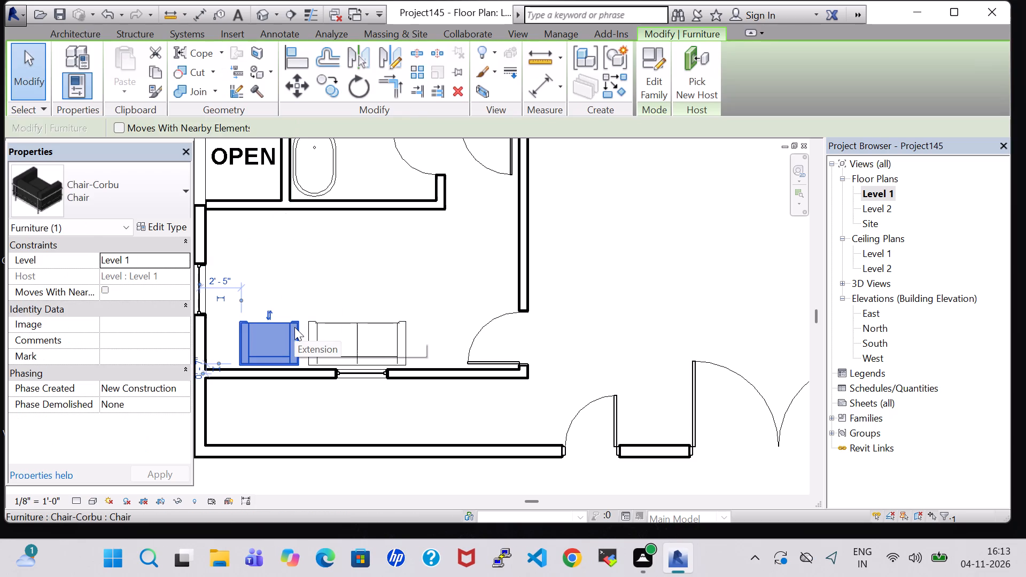
key(Right)
click(330, 334)
click(335, 328)
key(Right)
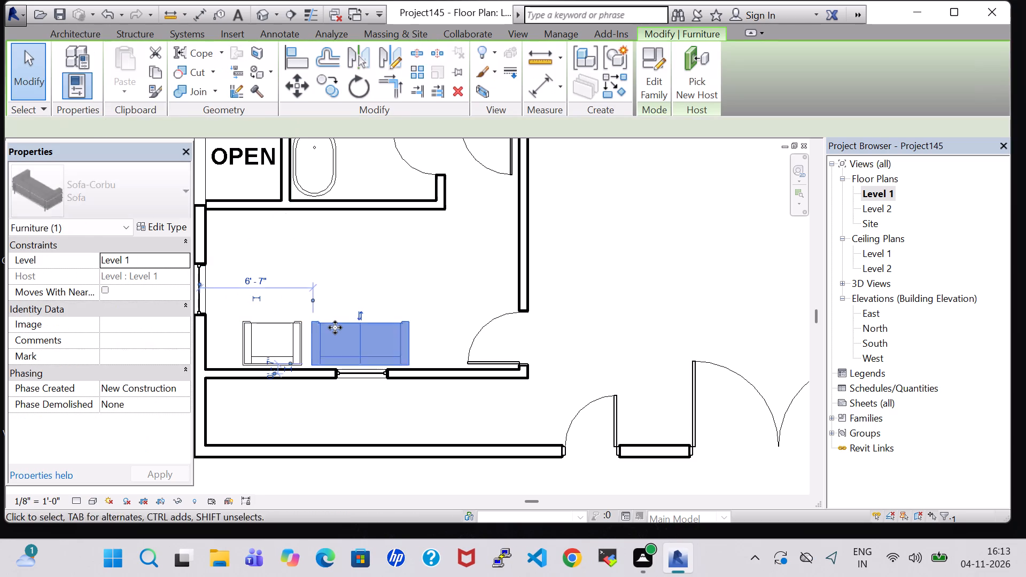
key(Right)
key(Right)
key(Right)
click(273, 330)
key(Right)
key(Right)
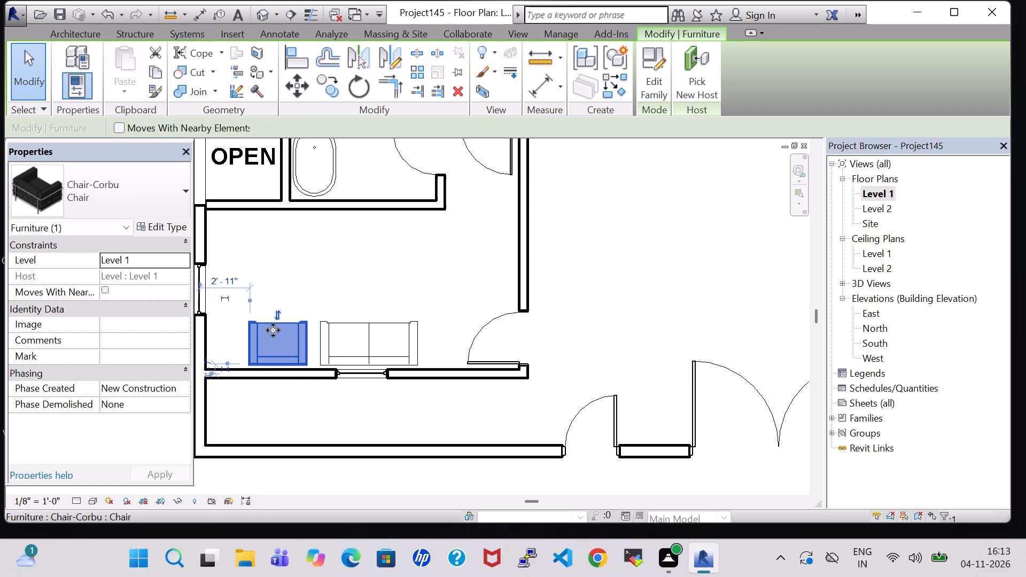
key(Right)
key(Right)
click(346, 290)
scroll(346, 290, down, 3)
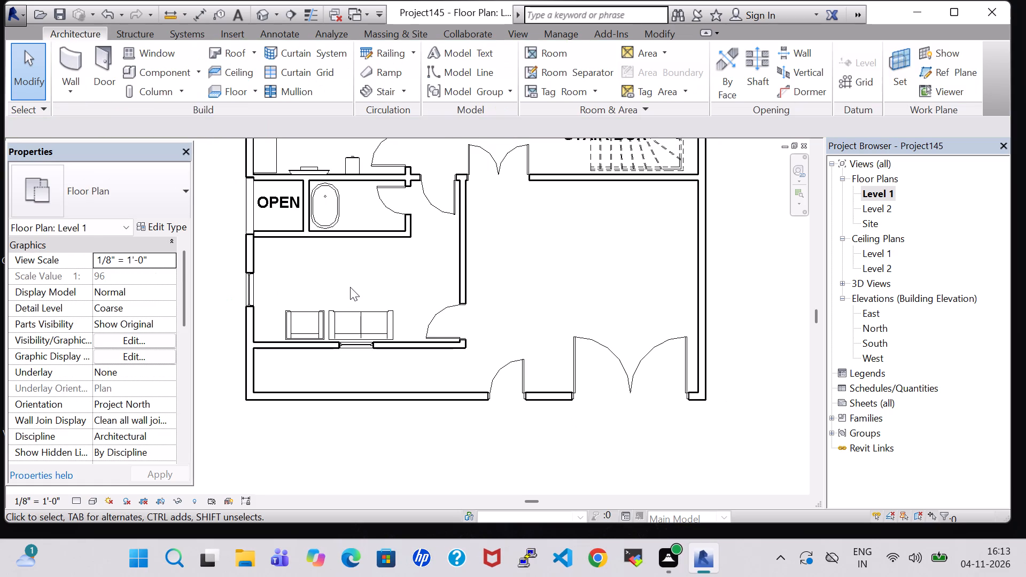
Place another 50" TV - Flat Screen like the T.V. lounge's against the unlabelled room's north wall, about 10'-2" from the east wall.
middle_drag(350, 287, 337, 455)
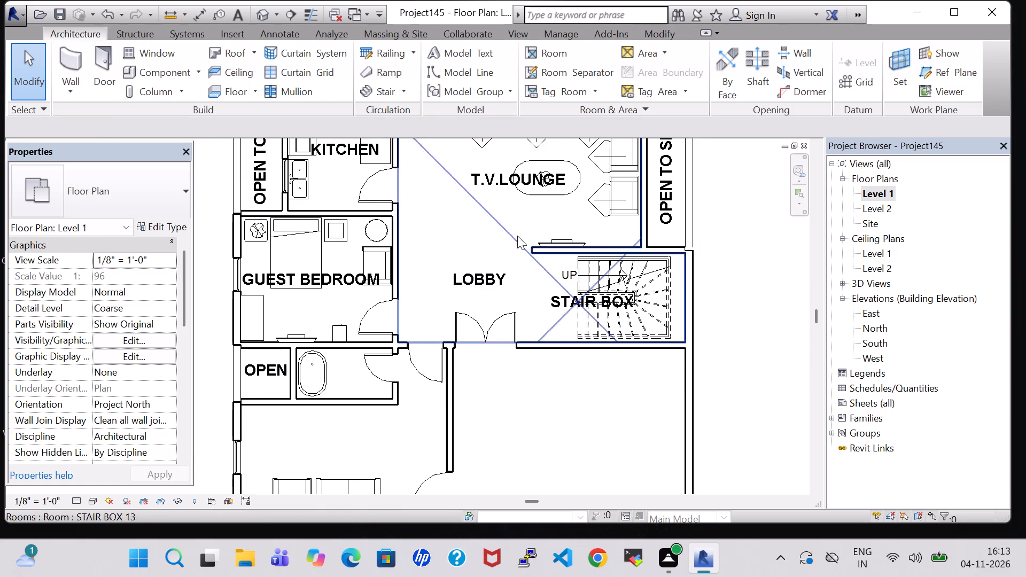
click(552, 239)
right_click(552, 239)
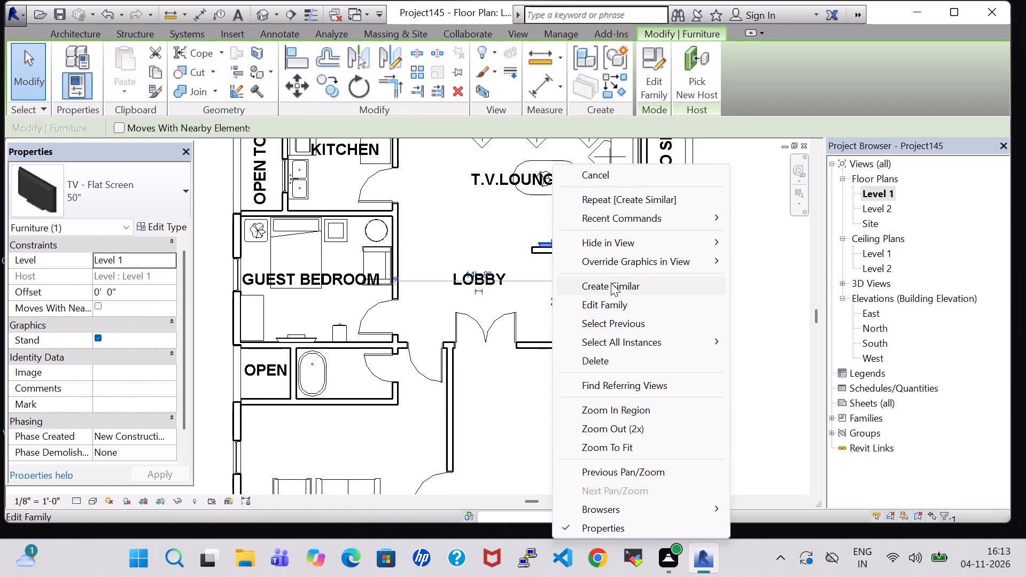
click(611, 283)
scroll(326, 422, up, 7)
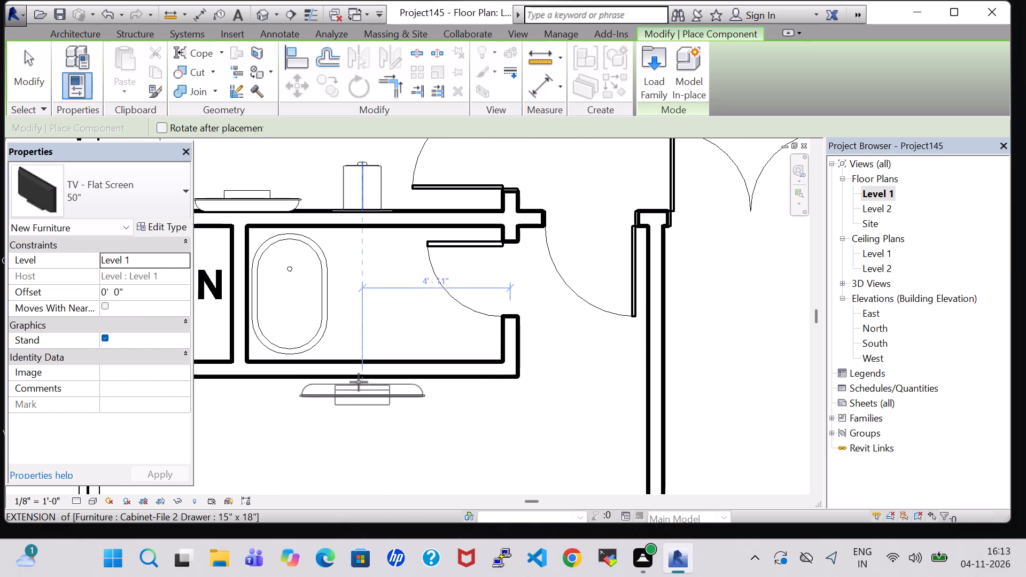
click(349, 382)
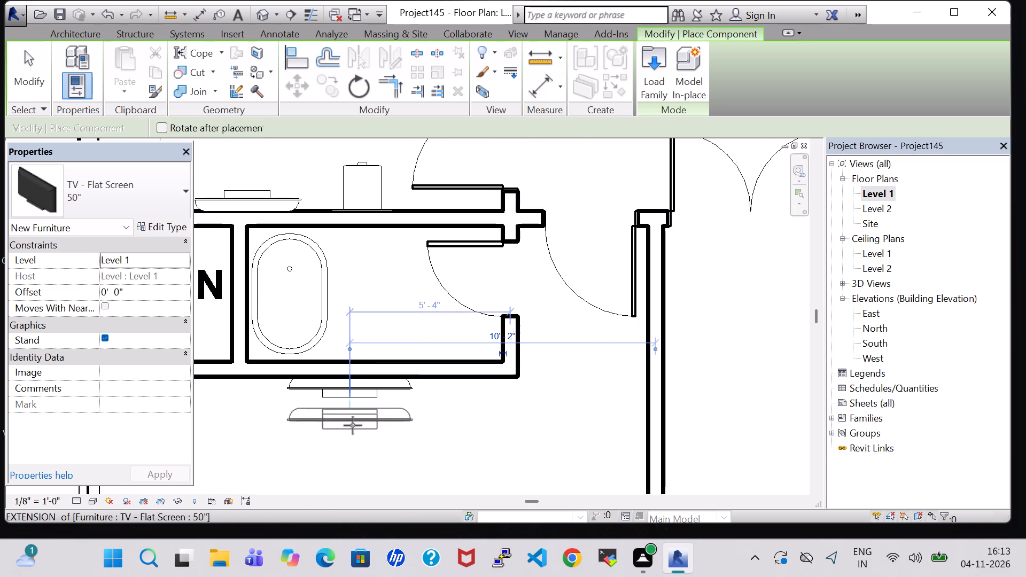
key(Escape)
key(Escape)
Set the new TV's offset from Level 1 to 3' 5".
click(351, 395)
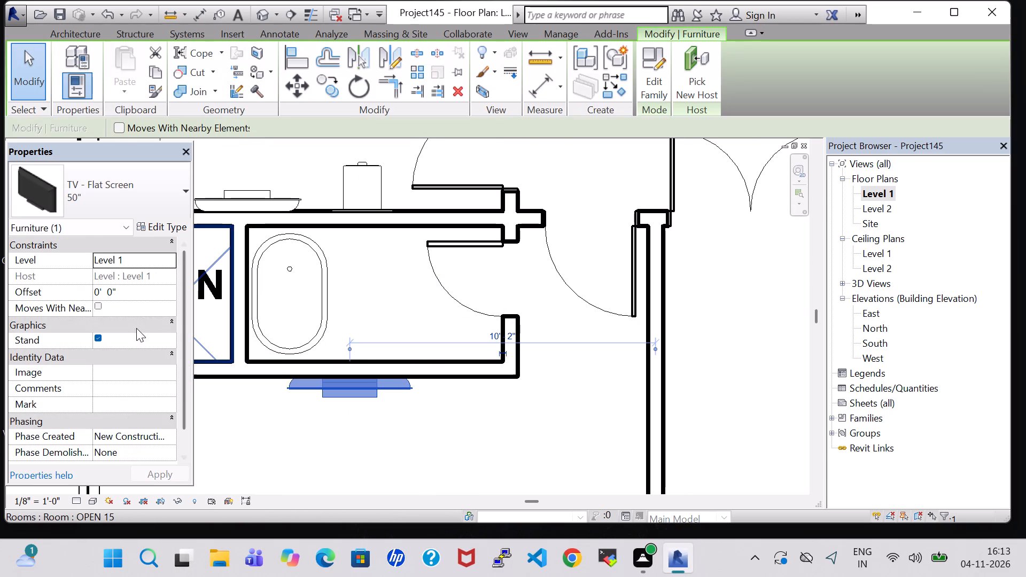
click(100, 295)
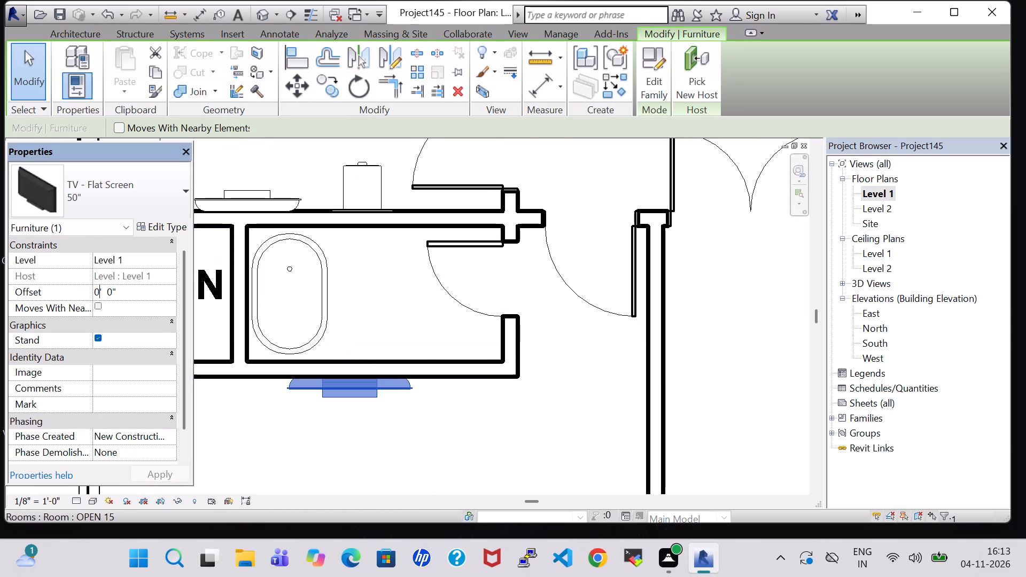
key(BackSpace)
key(3)
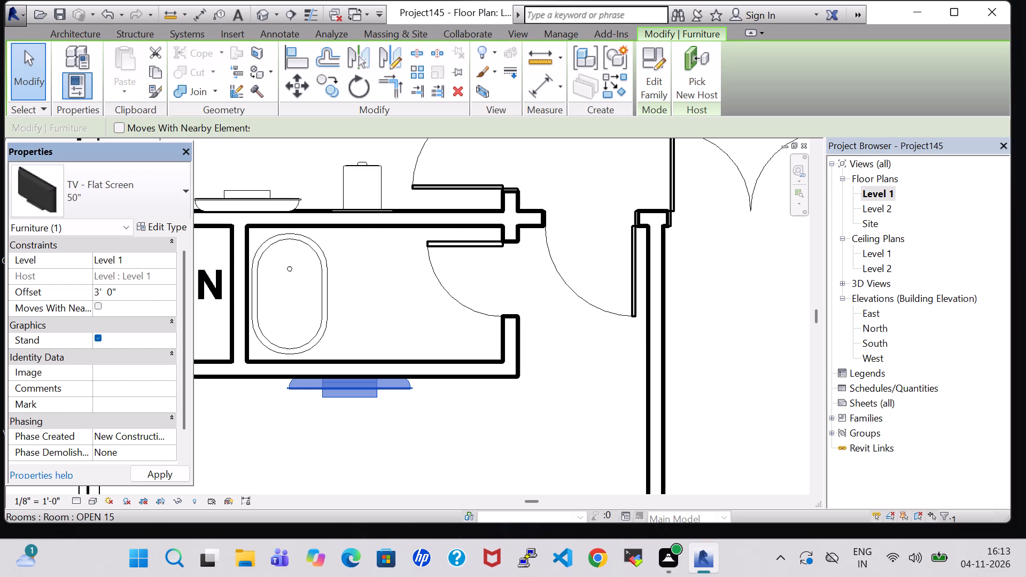
click(113, 295)
key(BackSpace)
key(5)
click(167, 477)
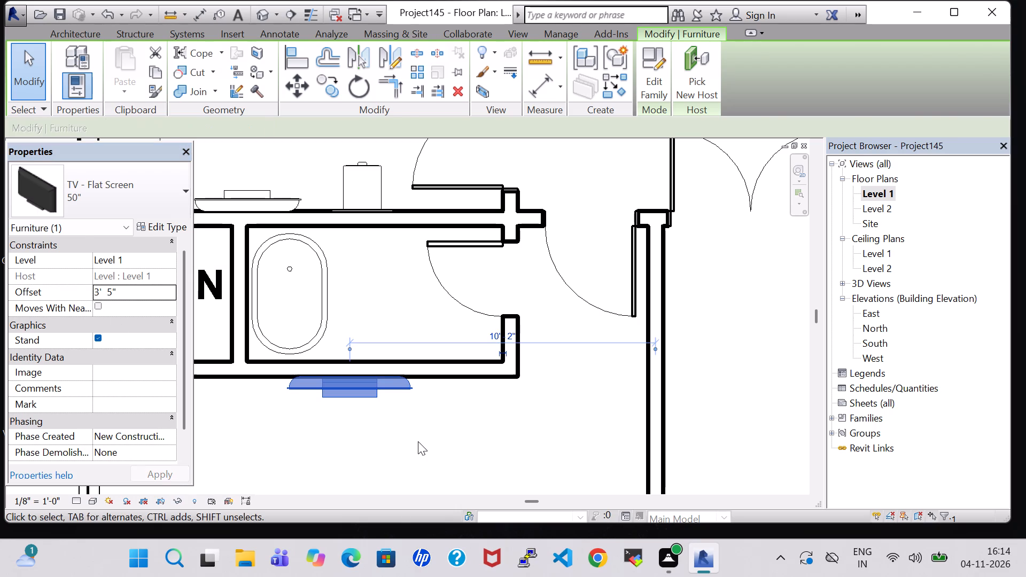
click(418, 441)
Nudge the sofa and the chair slightly east along the south wall, keeping a small gap between them.
scroll(418, 441, down, 3)
middle_drag(417, 441, 415, 315)
scroll(417, 440, up, 1)
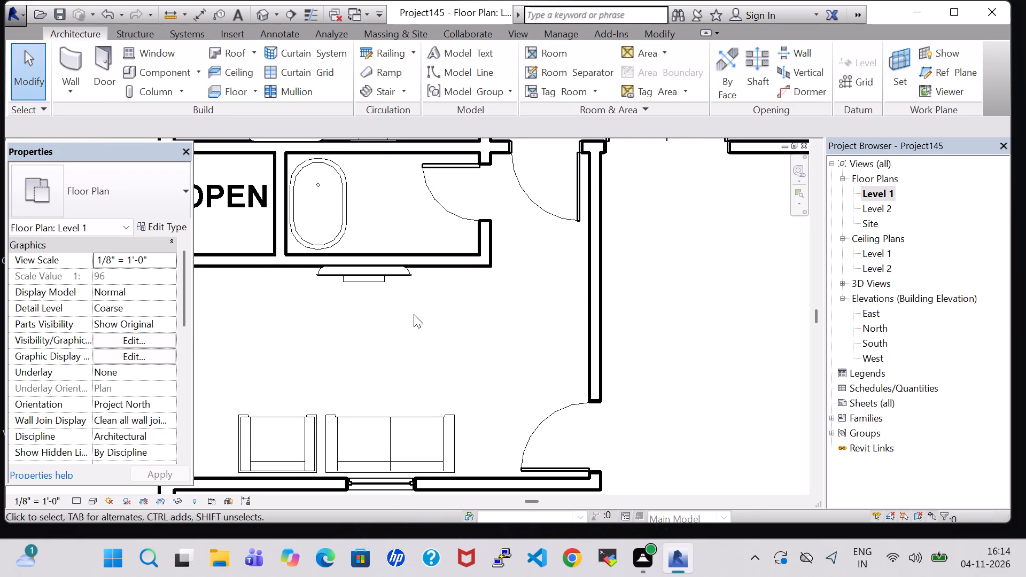
click(387, 431)
key(Right)
key(Right)
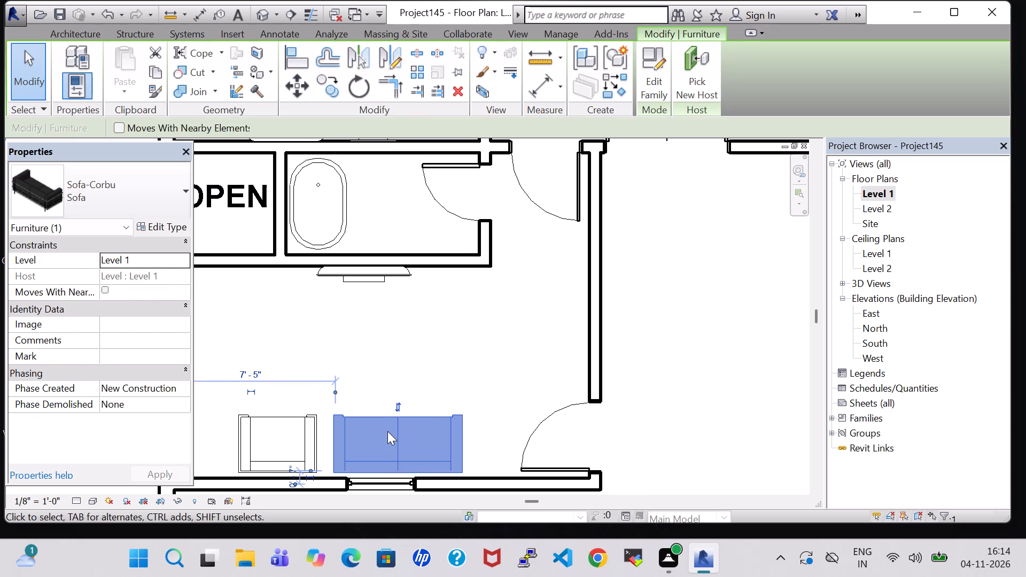
click(285, 420)
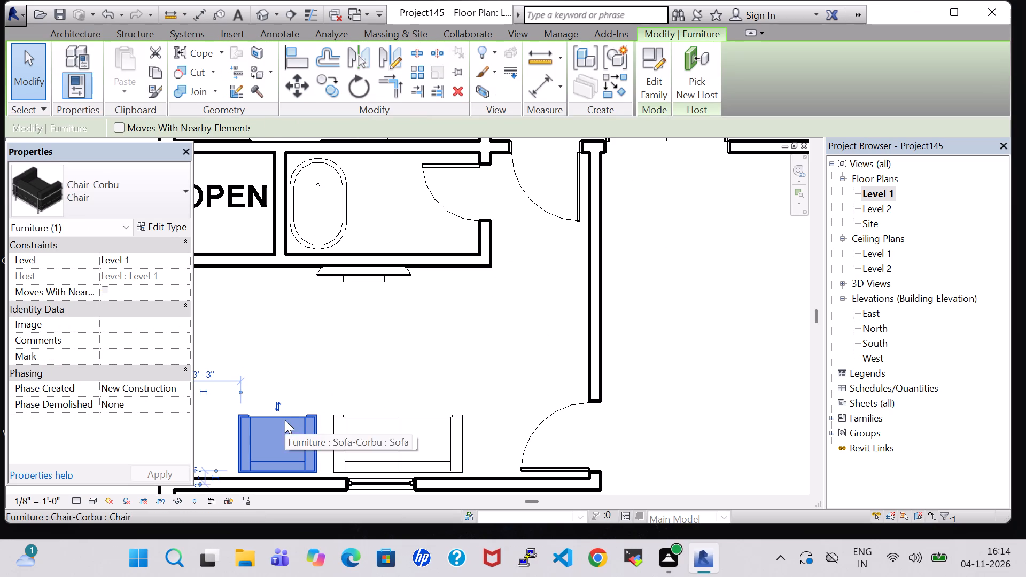
key(Right)
key(Right)
key(Right)
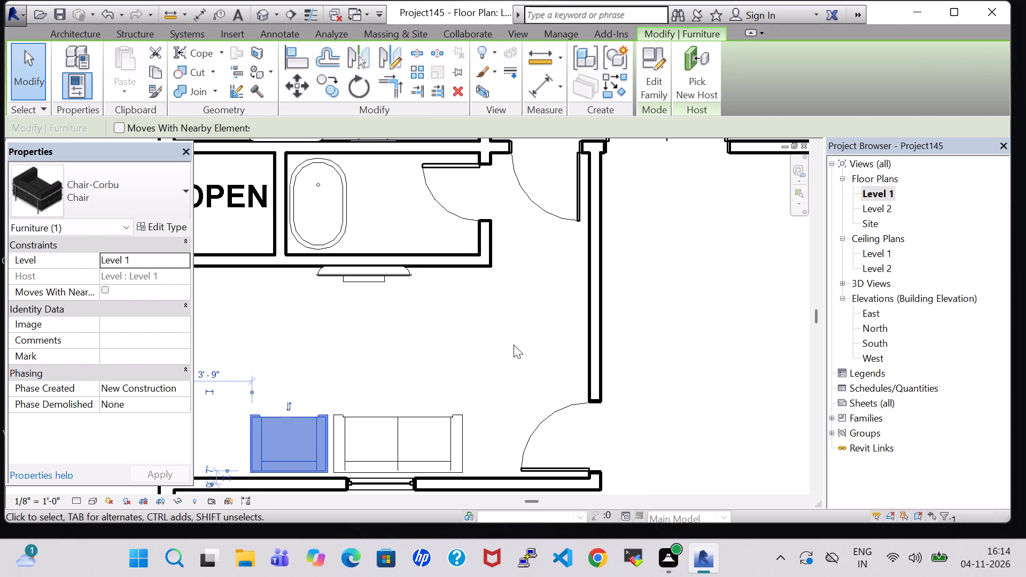
click(514, 345)
Load the Table-Ellipse family from the Furniture Tables library and place a 72" x 36" one between the TV and seating, about 4'-9" south of the TV wall.
scroll(514, 345, down, 2)
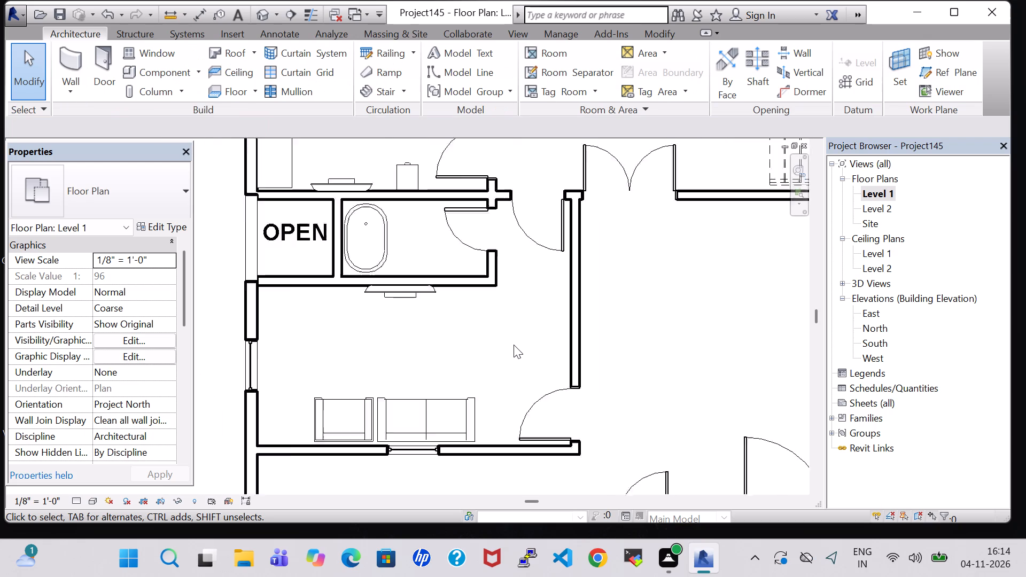
scroll(514, 345, down, 2)
middle_drag(514, 345, 494, 377)
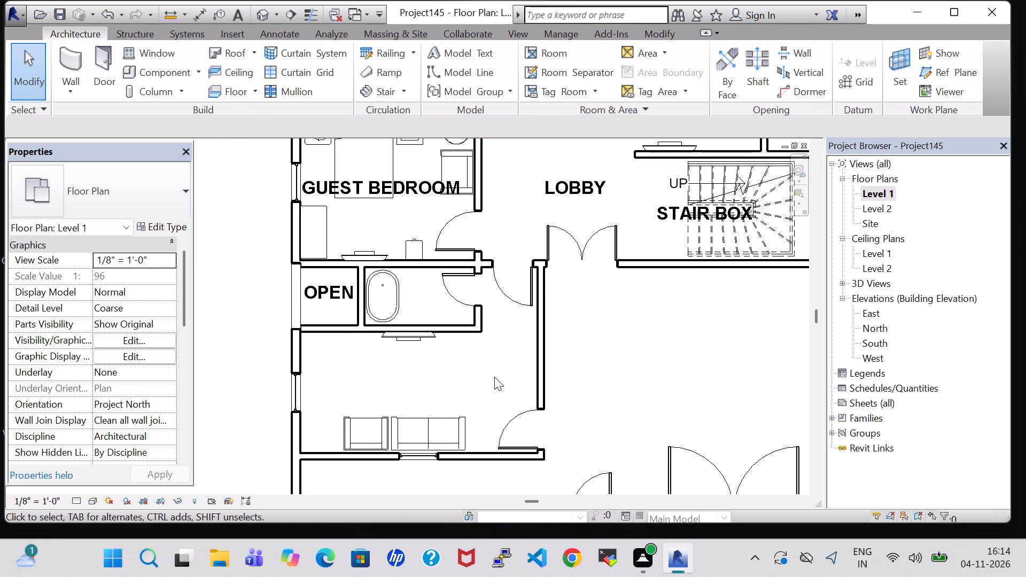
middle_drag(494, 377, 493, 451)
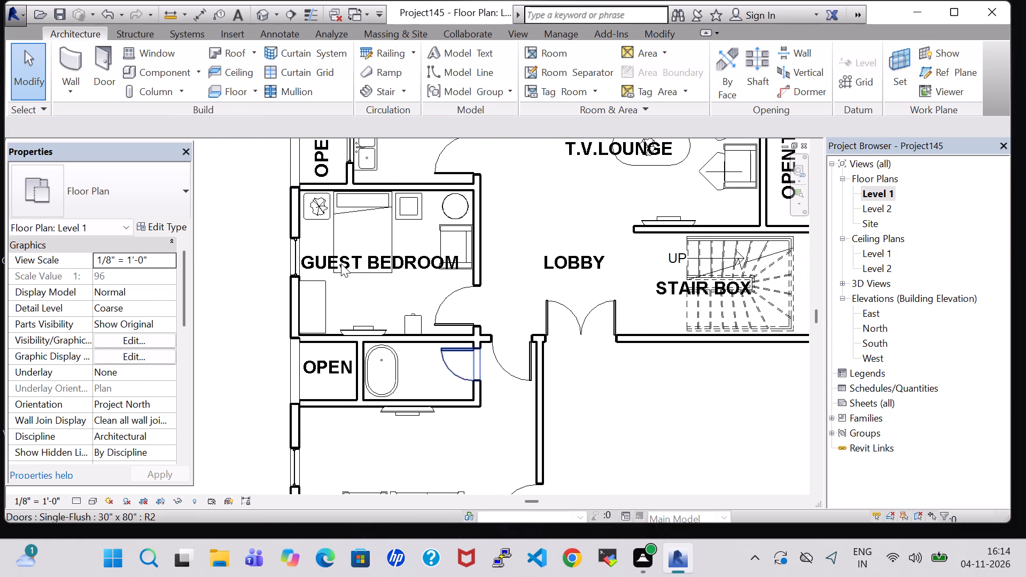
click(179, 72)
click(653, 66)
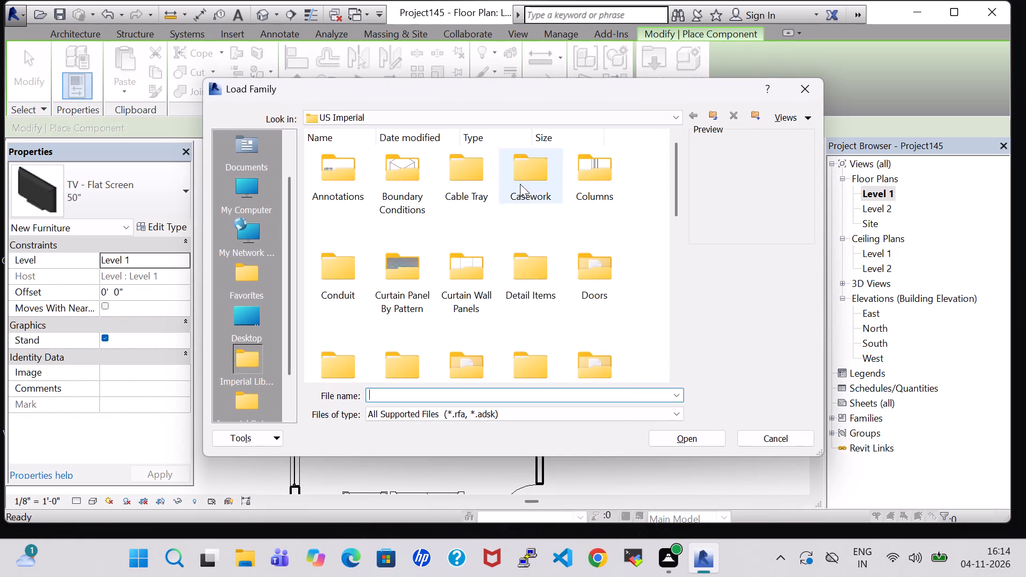
double_click(605, 363)
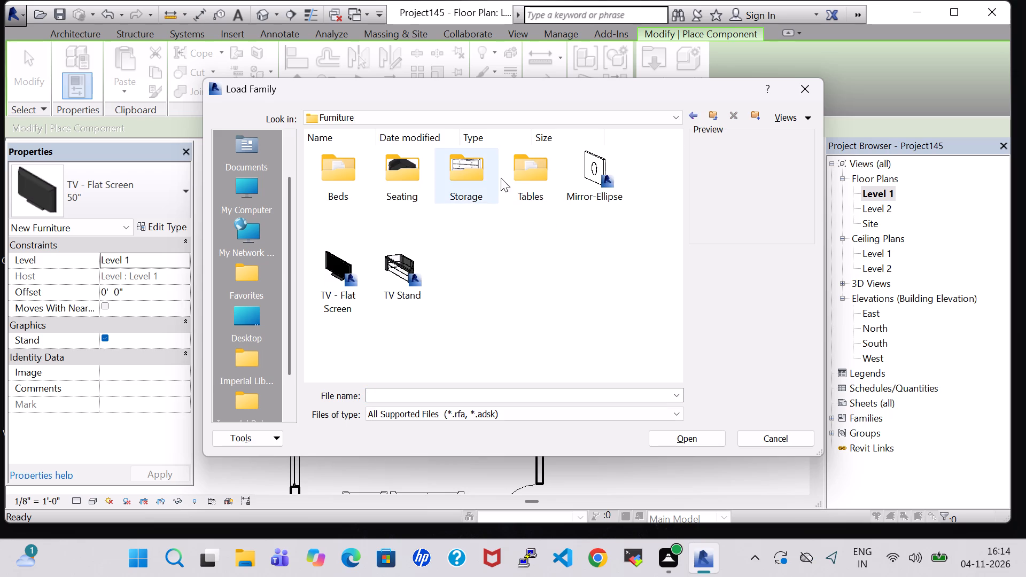
double_click(542, 181)
click(384, 276)
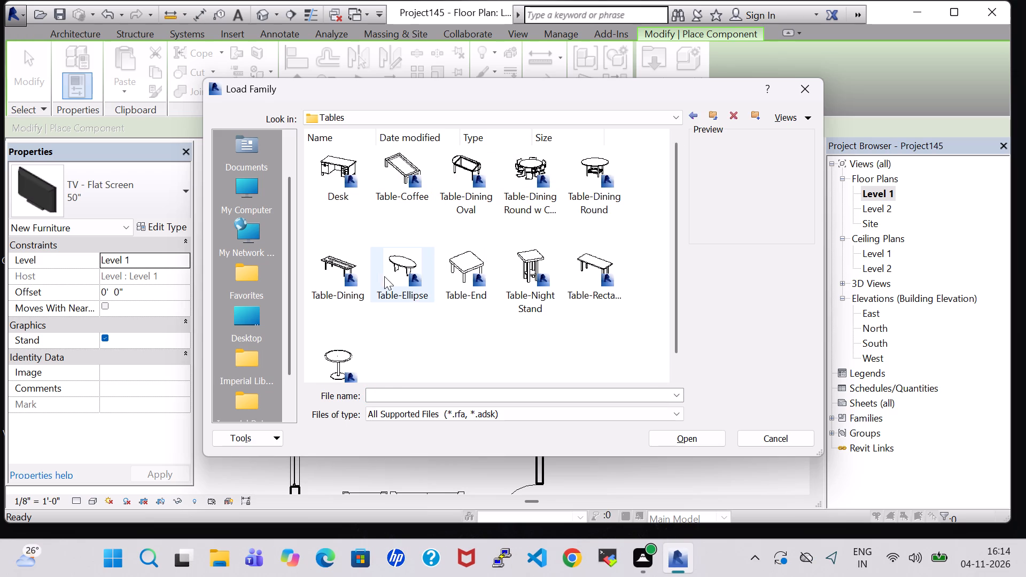
click(672, 434)
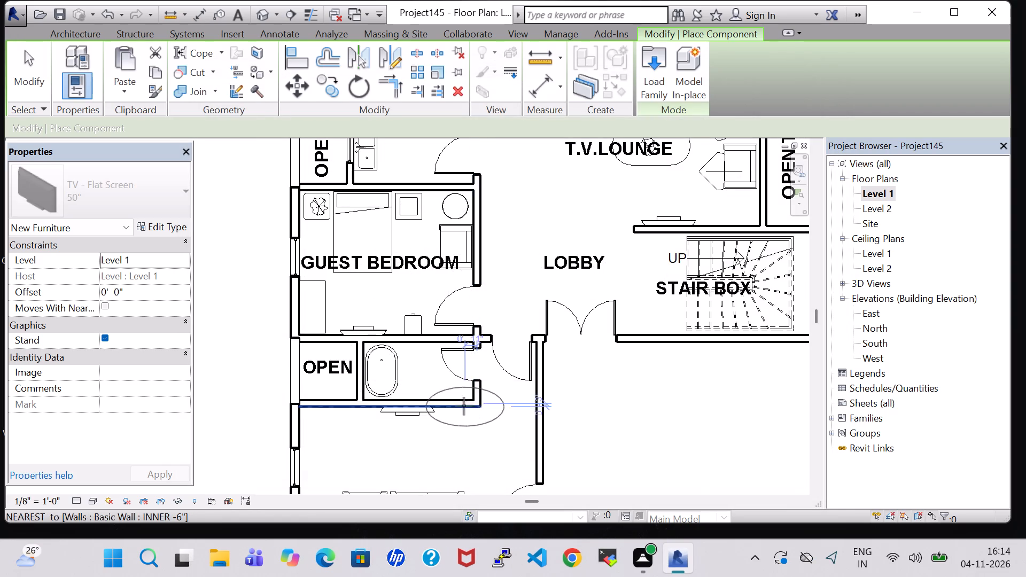
middle_drag(465, 404, 489, 157)
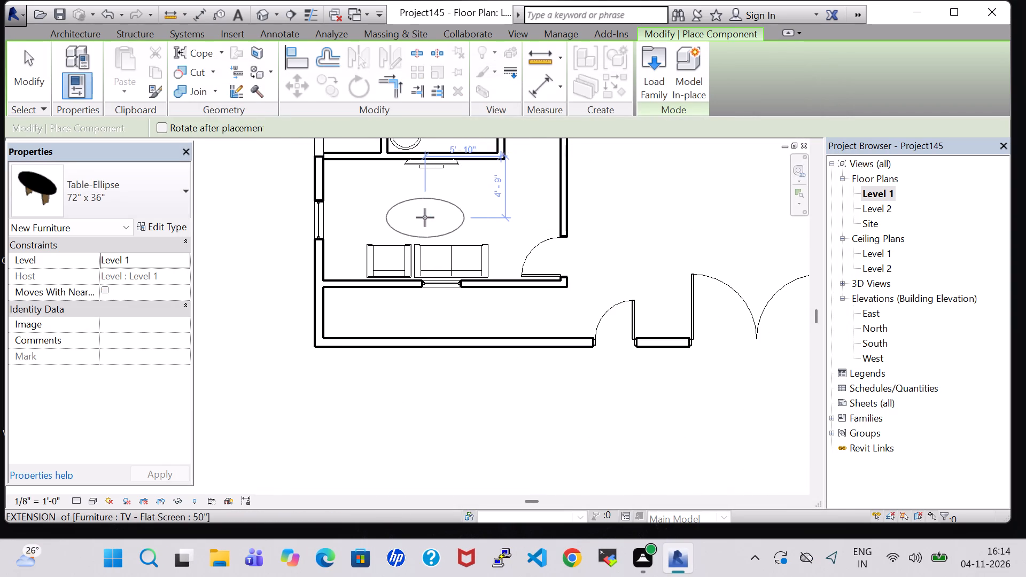
click(425, 217)
key(Escape)
key(Escape)
Change the new elliptical table to the 60" x 48" type.
click(422, 219)
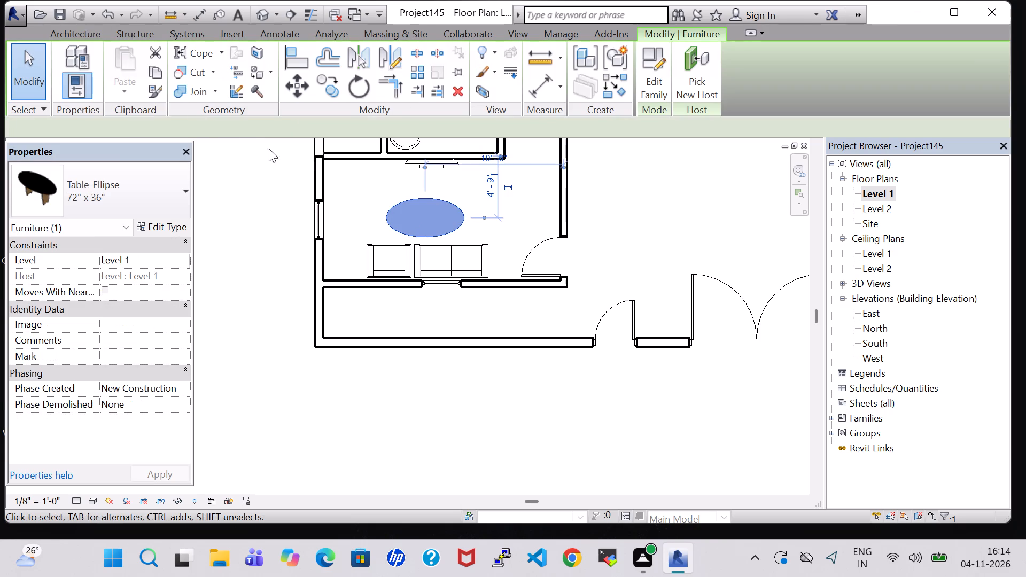
click(167, 202)
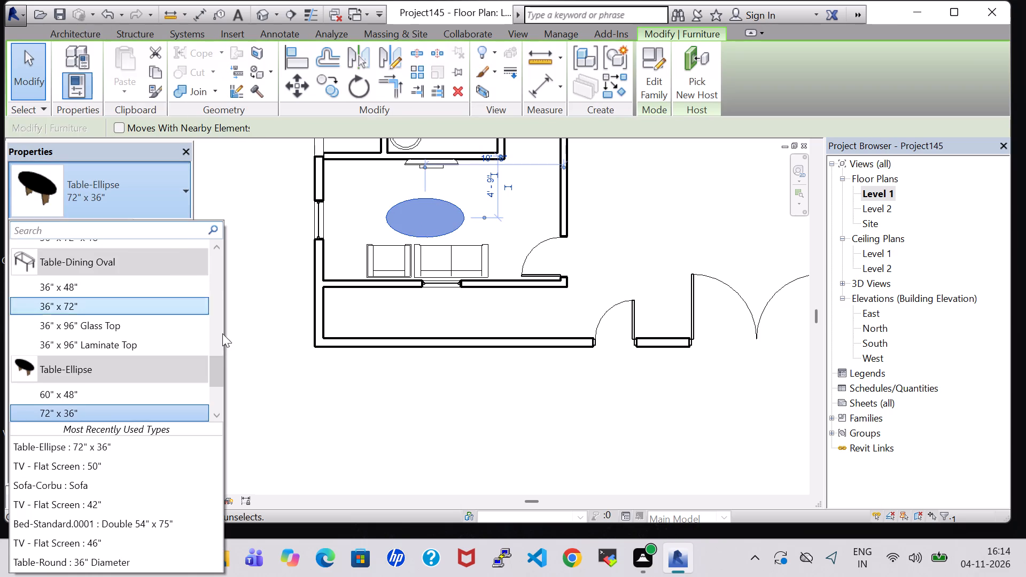
click(111, 393)
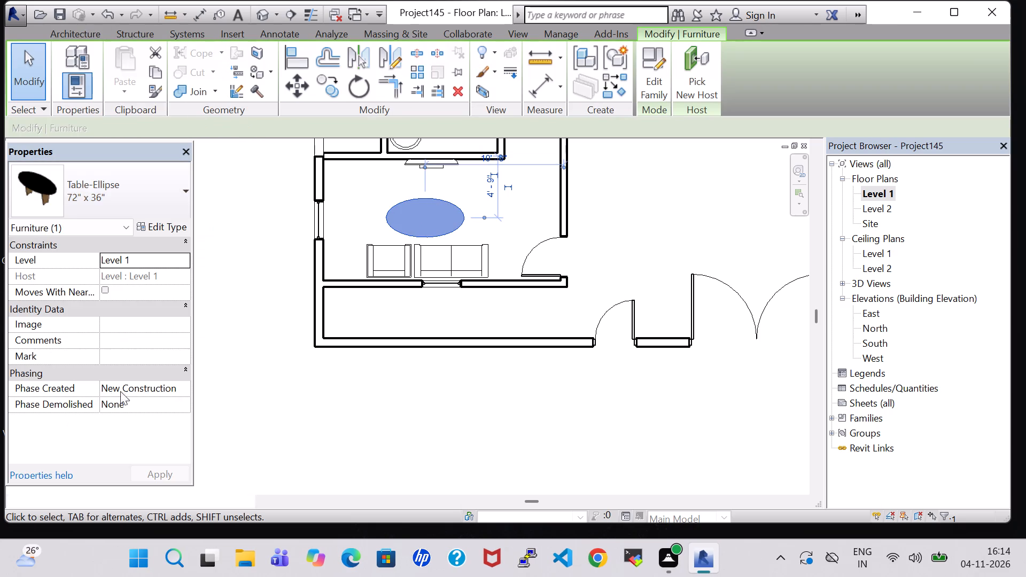
Nudge the elliptical table slightly east, keeping its distance from the TV wall.
key(Right)
key(Down)
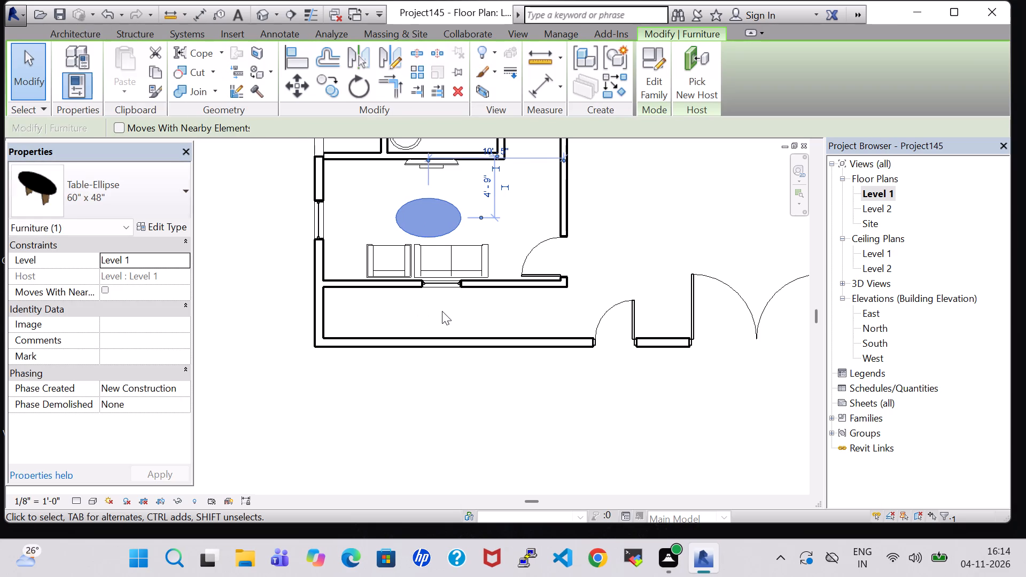
key(Up)
key(Right)
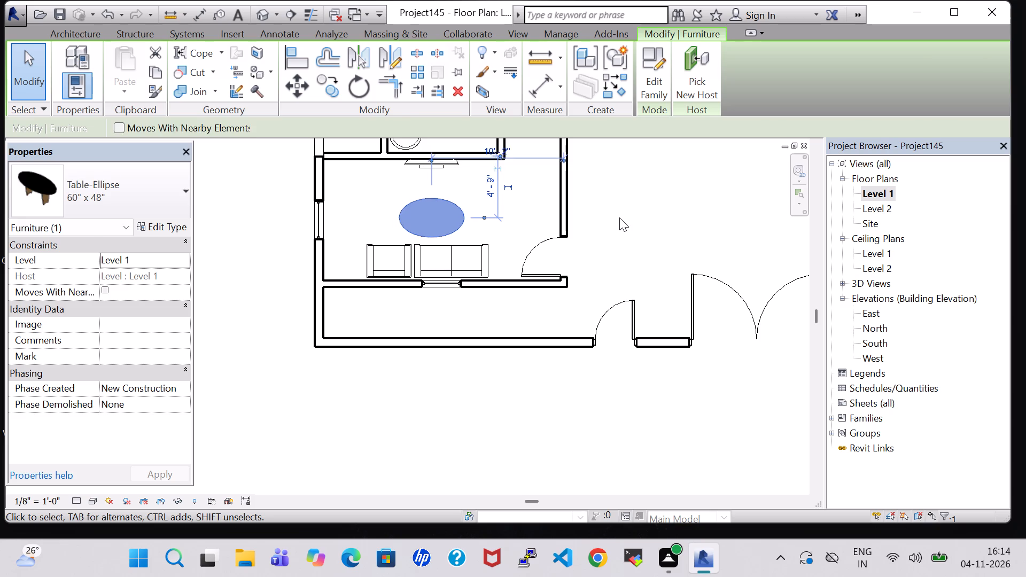
click(619, 217)
Place another 1.5' Agave RPC plant like the guest bedroom's at the elliptical table's north edge, in line with the TV.
middle_drag(619, 217, 602, 347)
middle_drag(449, 244, 460, 402)
click(340, 246)
right_click(340, 246)
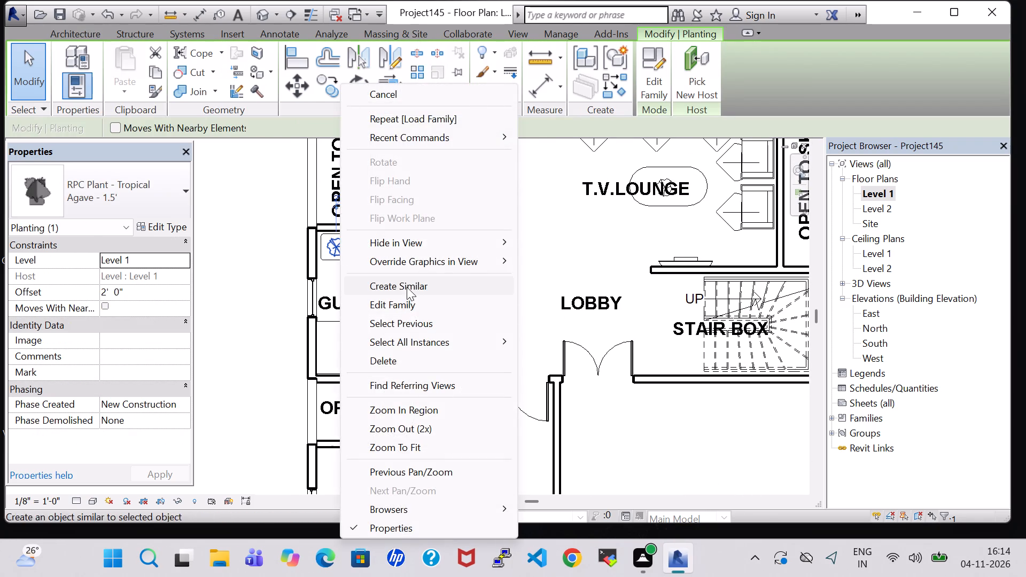
click(408, 286)
scroll(458, 423, up, 1)
middle_drag(458, 423, 463, 286)
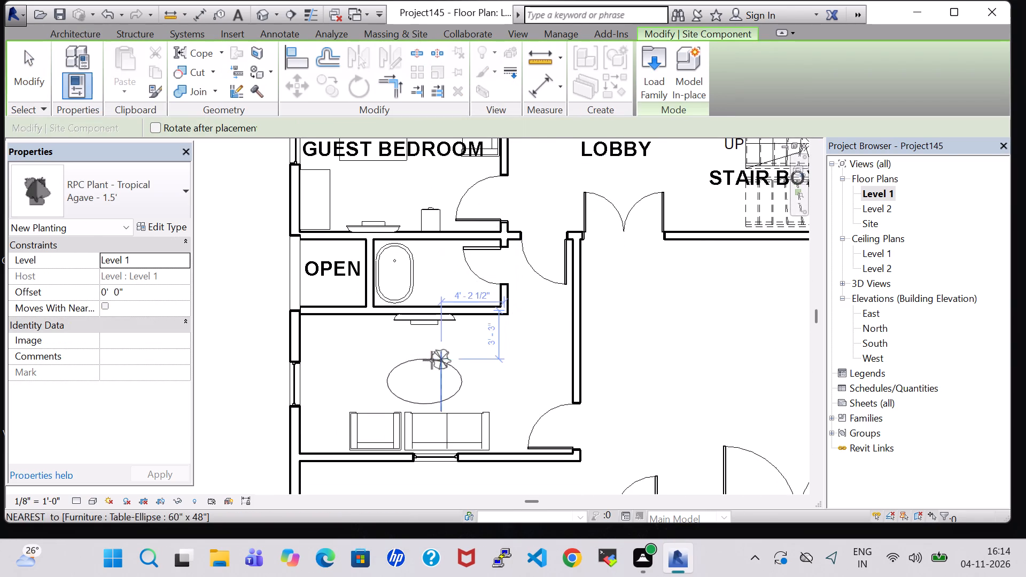
click(425, 360)
key(Escape)
key(Escape)
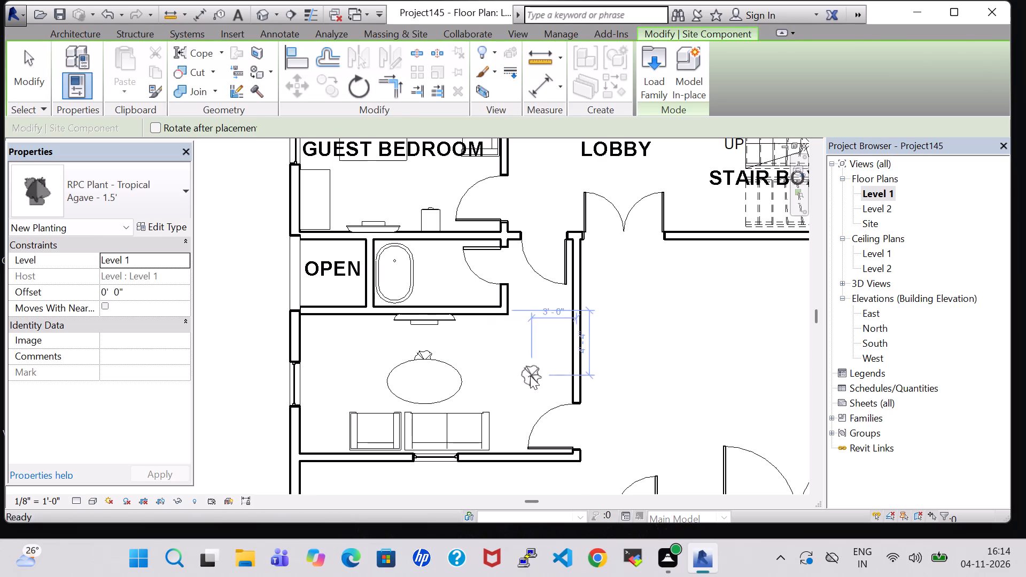
Set the offset of the agave plant at the elliptical table's north edge to 2' 5".
click(424, 349)
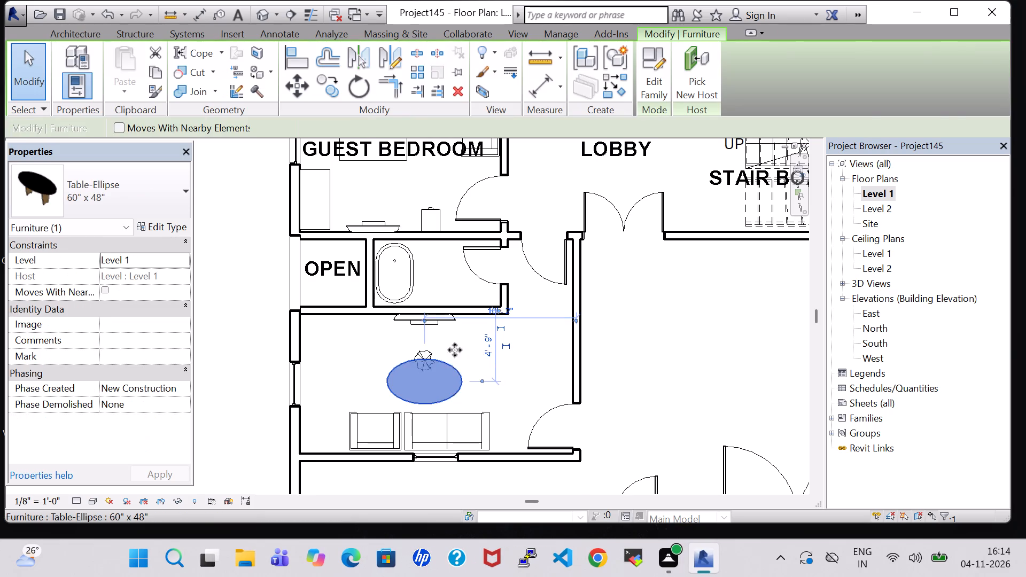
click(520, 364)
scroll(520, 364, up, 5)
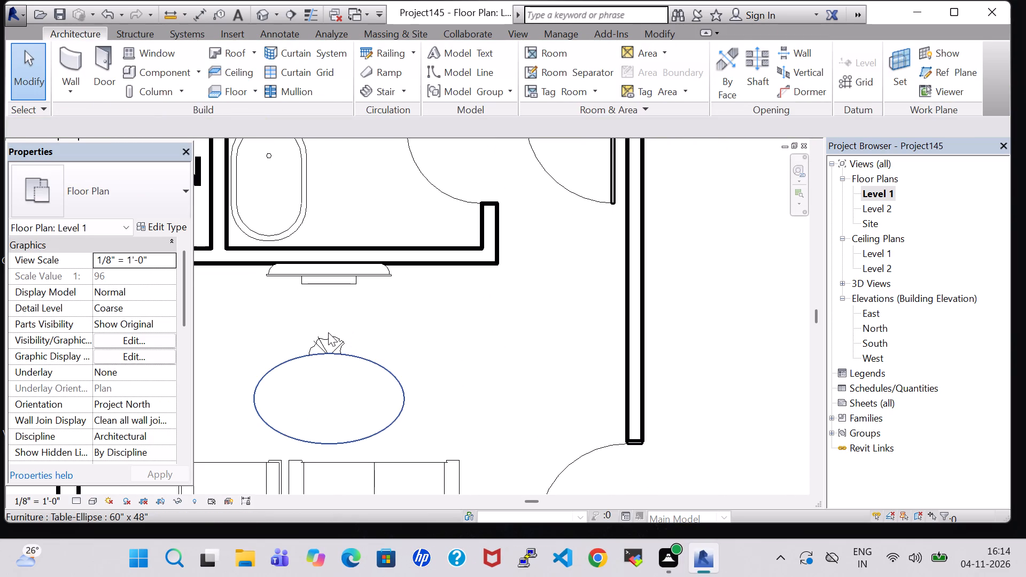
click(328, 333)
click(411, 380)
click(343, 346)
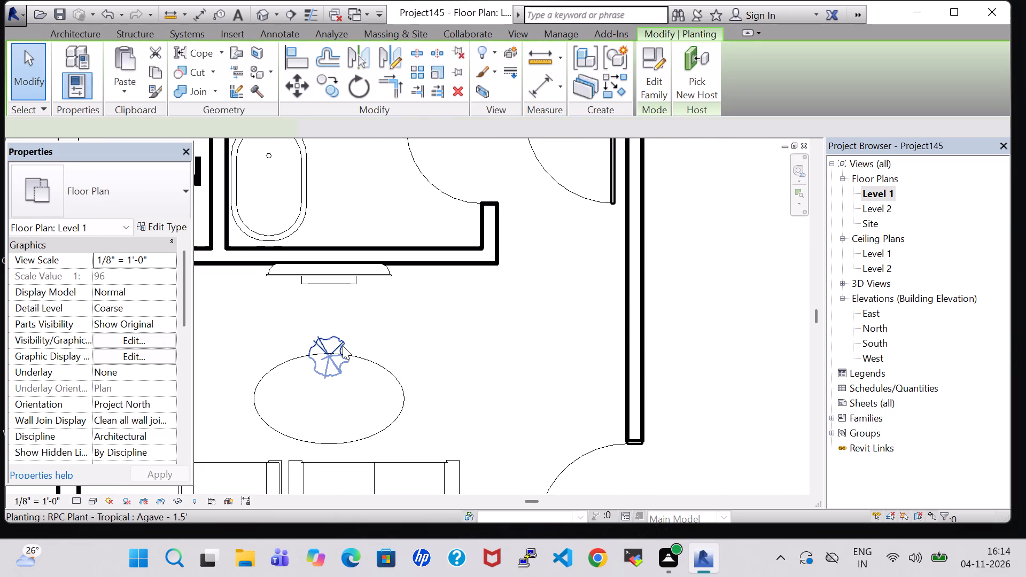
double_click(106, 292)
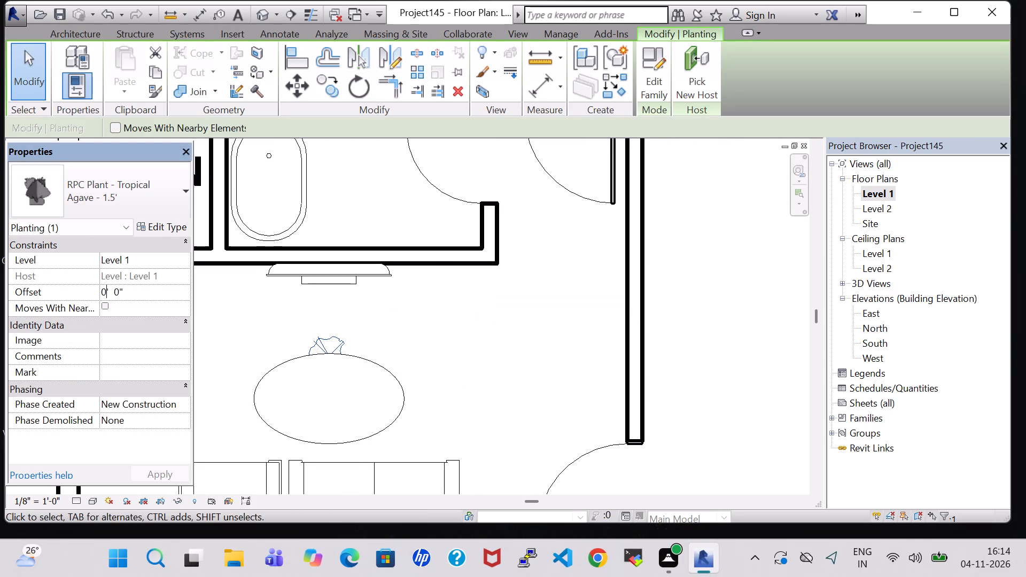
key(BackSpace)
key(2)
click(121, 293)
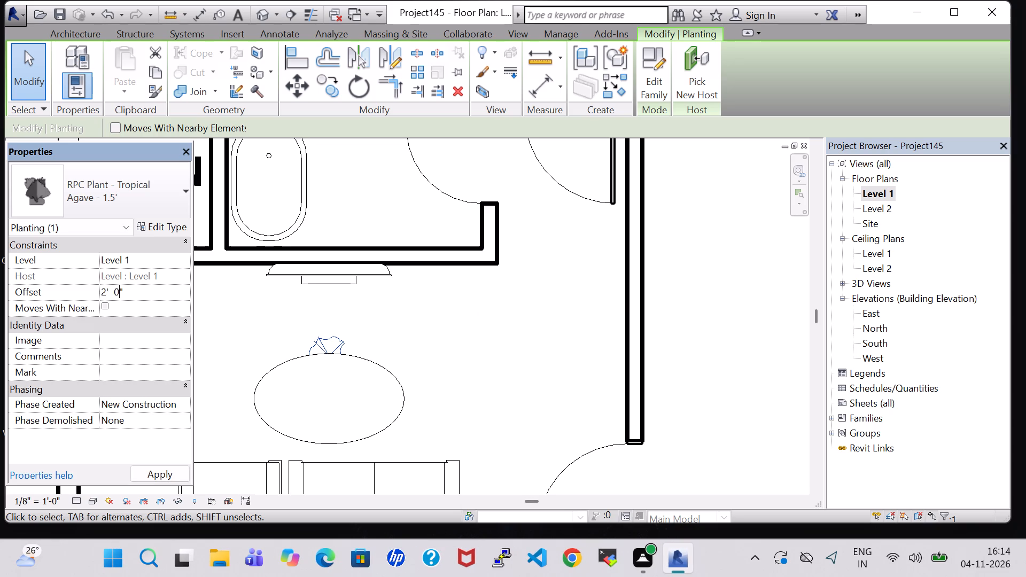
key(BackSpace)
key(5)
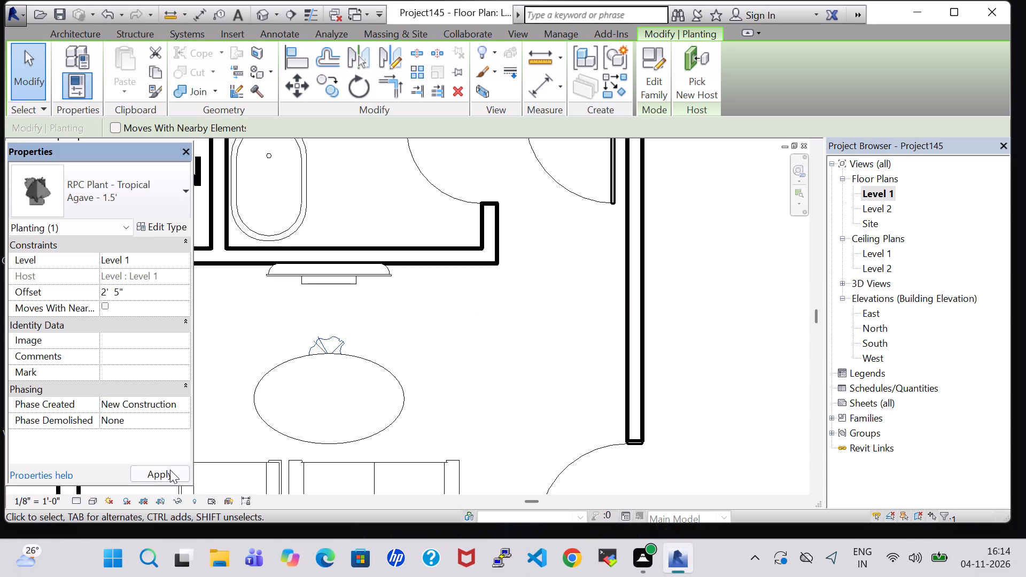
click(170, 470)
Move the agave plant south to the middle of the elliptical table, about 4'-7" from the TV wall.
key(Down)
key(Down)
key(Down)
key(Down)
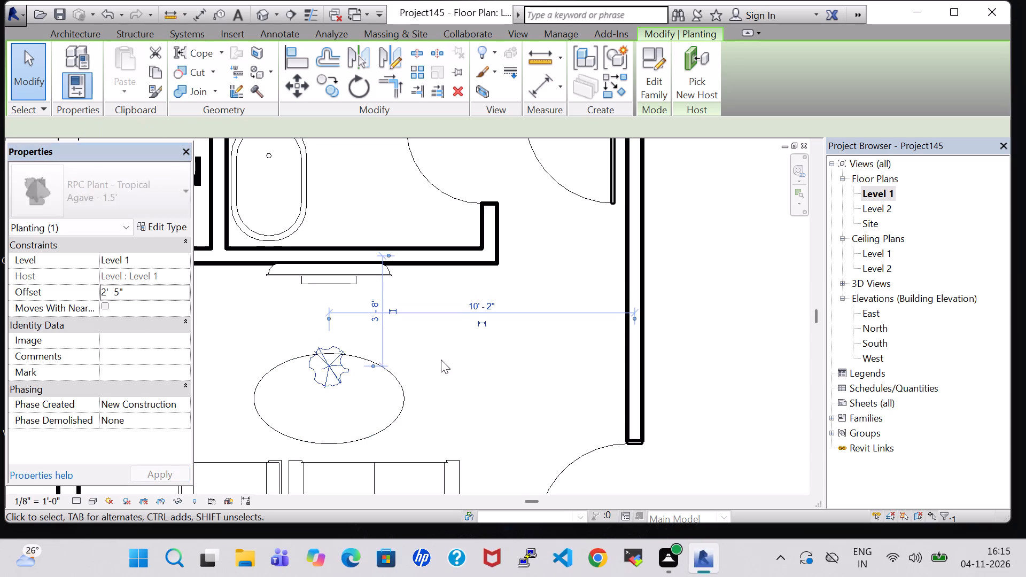
key(Down)
key(Down)
key(Down)
key(Down)
key(Down)
key(Down)
key(Down)
key(Down)
key(Down)
key(Down)
key(Down)
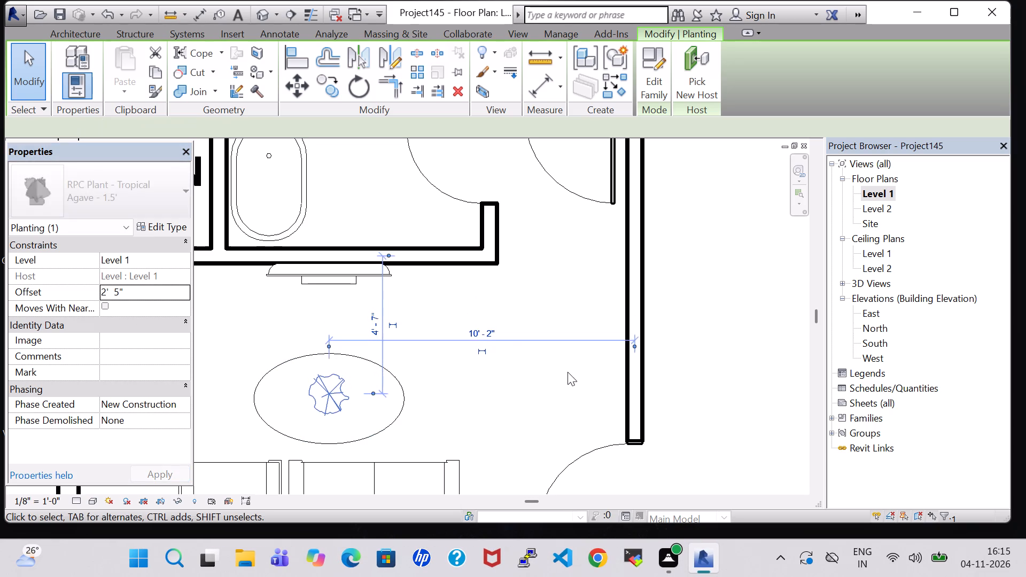
click(704, 341)
scroll(565, 341, down, 5)
middle_click(539, 340)
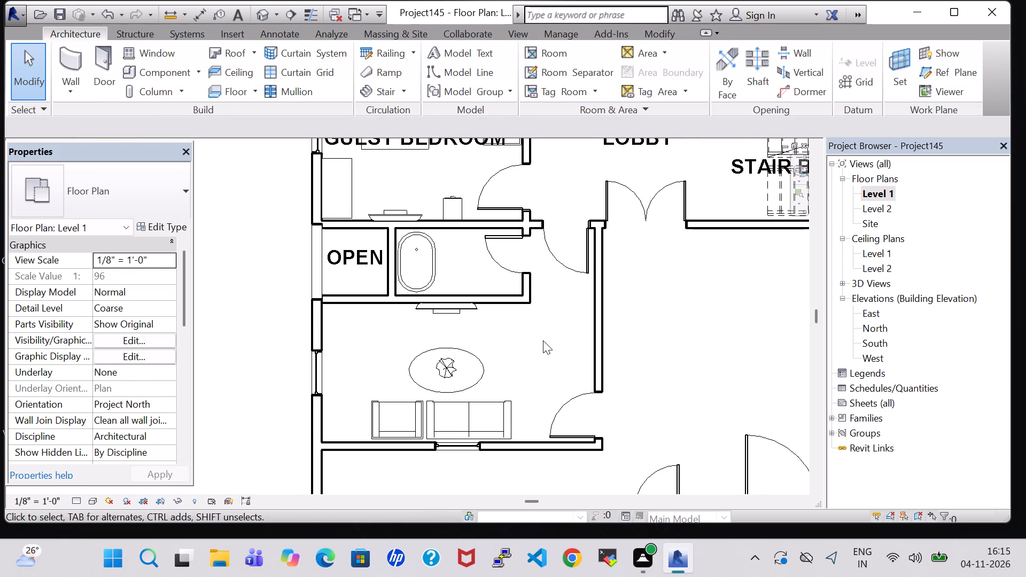
Change the sitting room's flat screen TV to the 42" type.
click(543, 340)
middle_drag(543, 340, 543, 306)
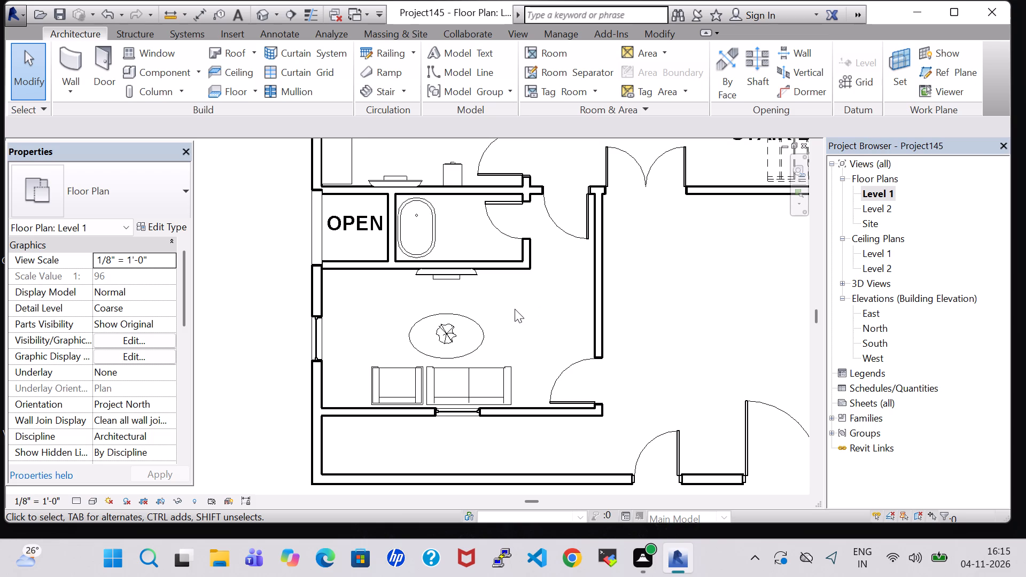
click(432, 277)
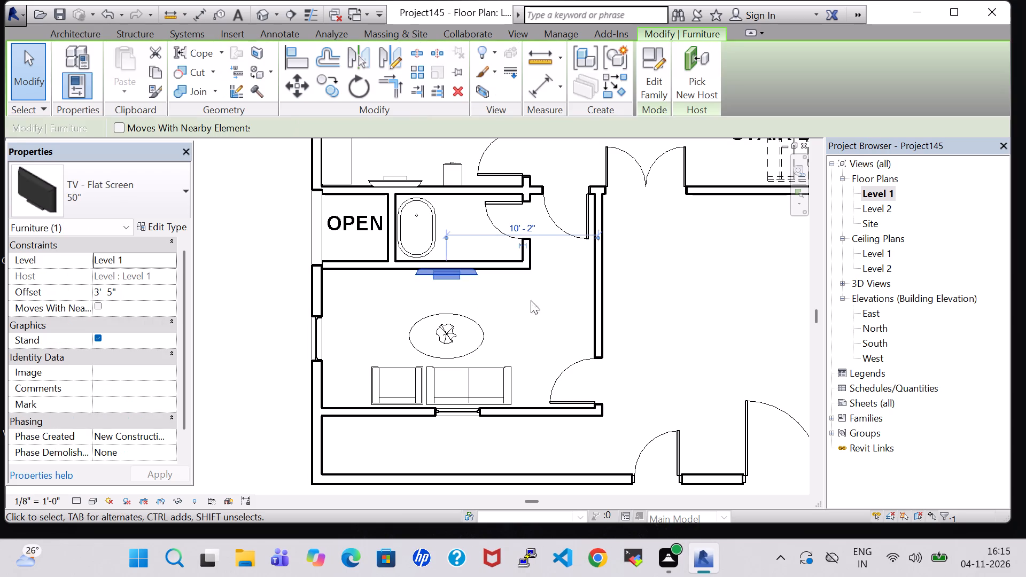
click(162, 232)
click(242, 117)
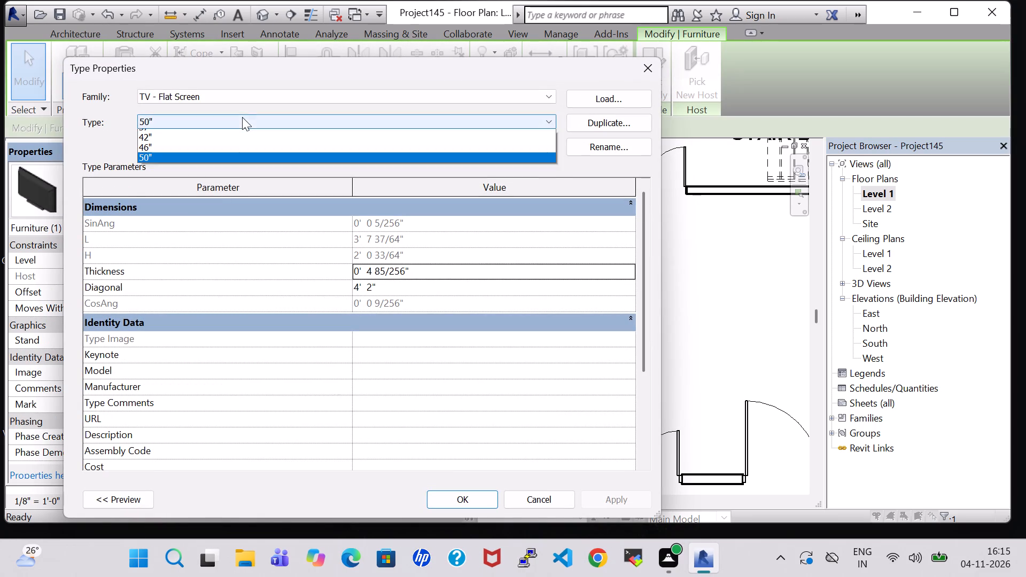
click(239, 151)
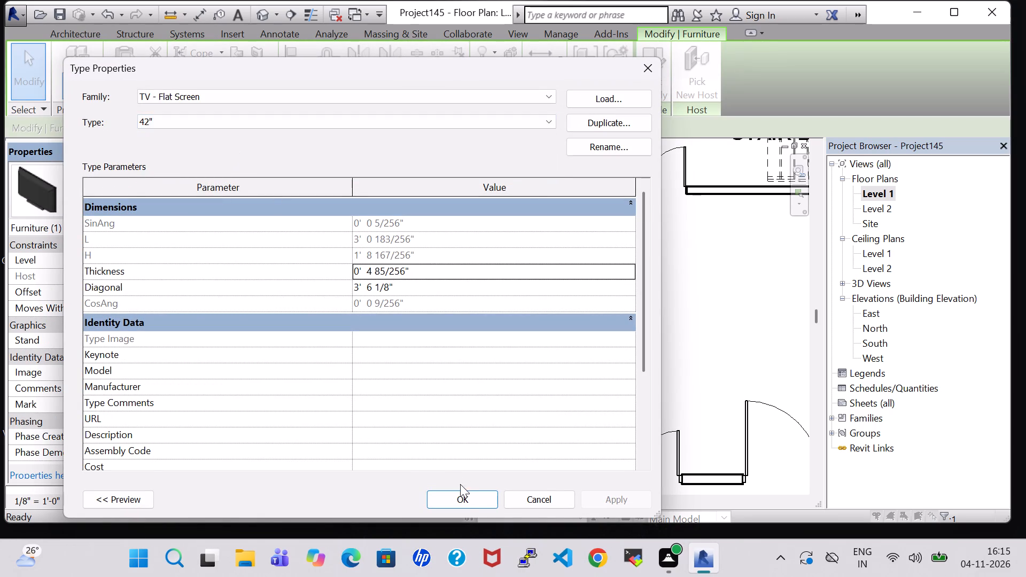
click(464, 502)
click(540, 310)
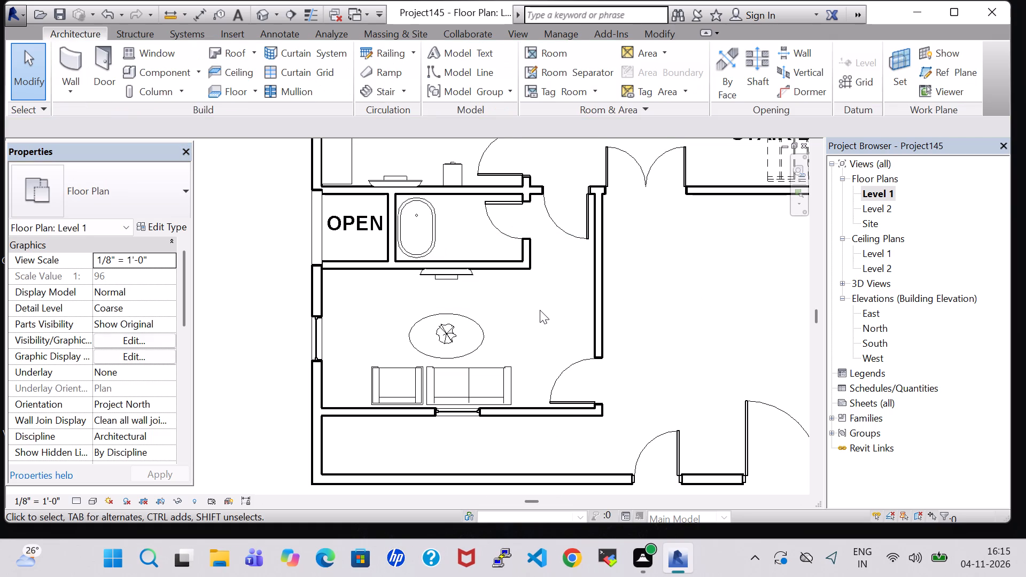
Load Table-Dining Round w Chairs from the Furniture Tables library and place a 36" diameter one west of the elliptical table, about 3'-9" south of the TV wall.
scroll(540, 310, down, 3)
middle_drag(558, 238, 488, 394)
middle_drag(514, 284, 518, 298)
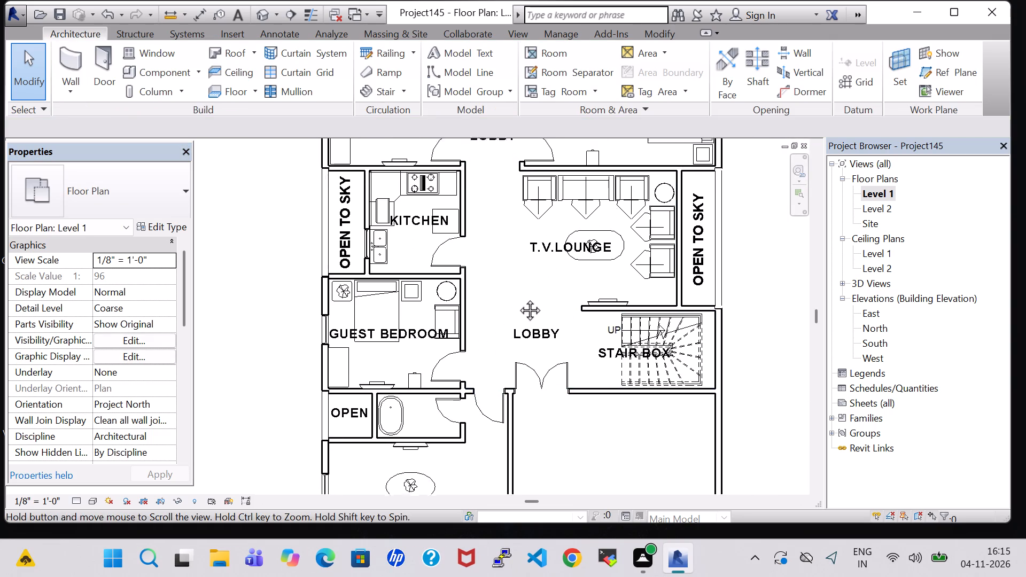
middle_drag(518, 298, 532, 352)
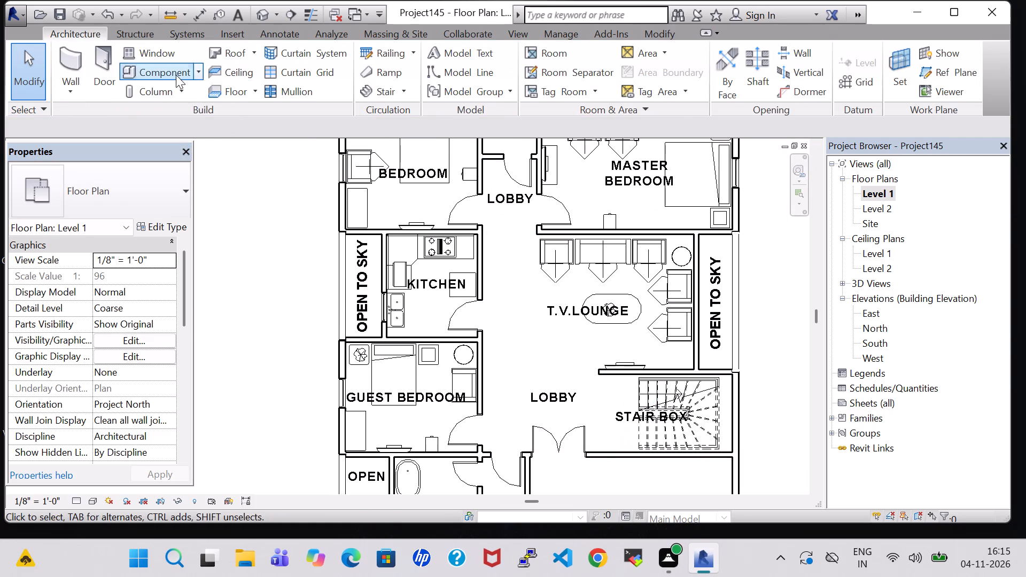
click(176, 75)
click(652, 89)
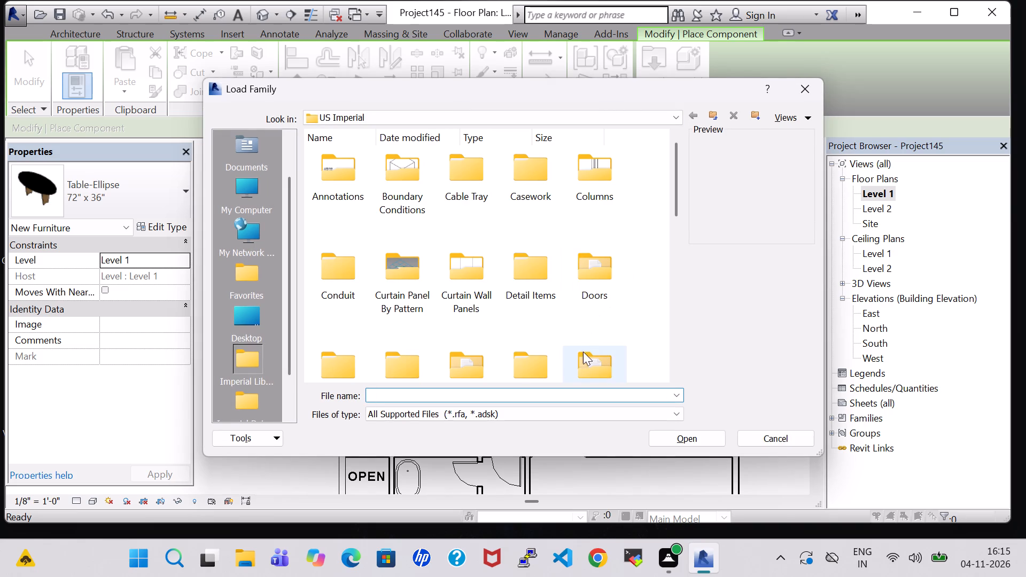
double_click(580, 360)
double_click(532, 188)
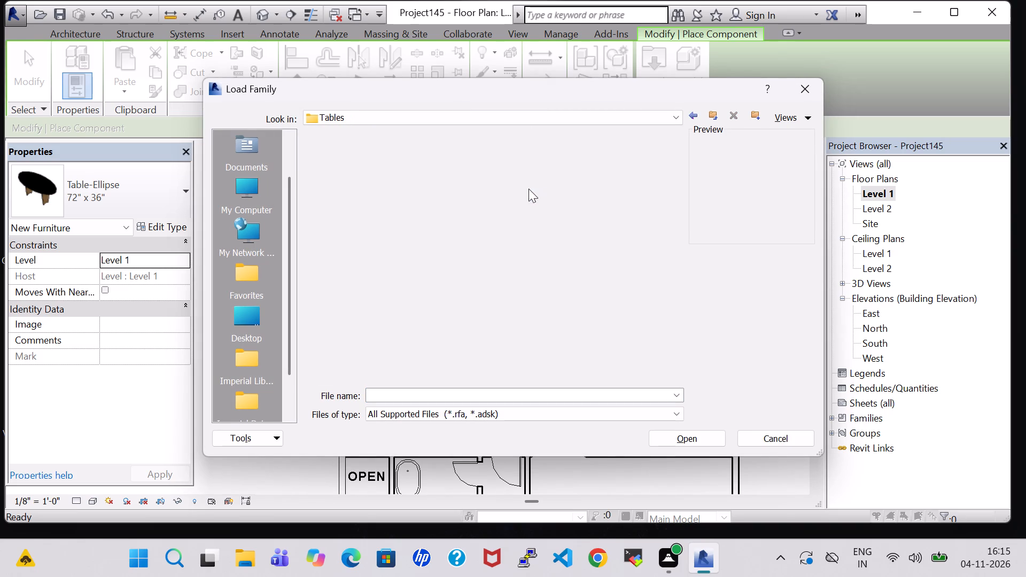
click(531, 181)
click(679, 445)
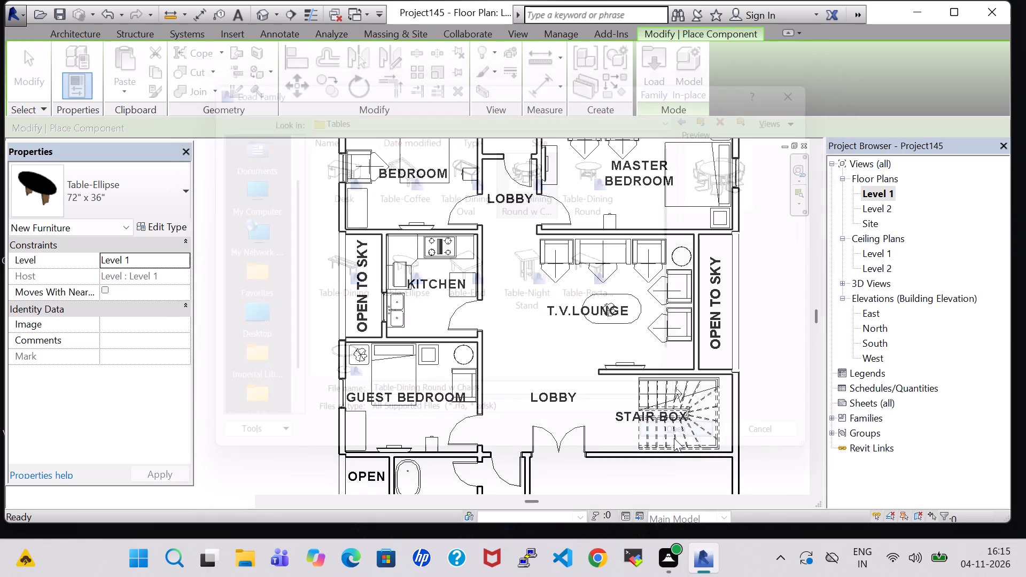
middle_drag(493, 439, 552, 285)
scroll(440, 386, up, 3)
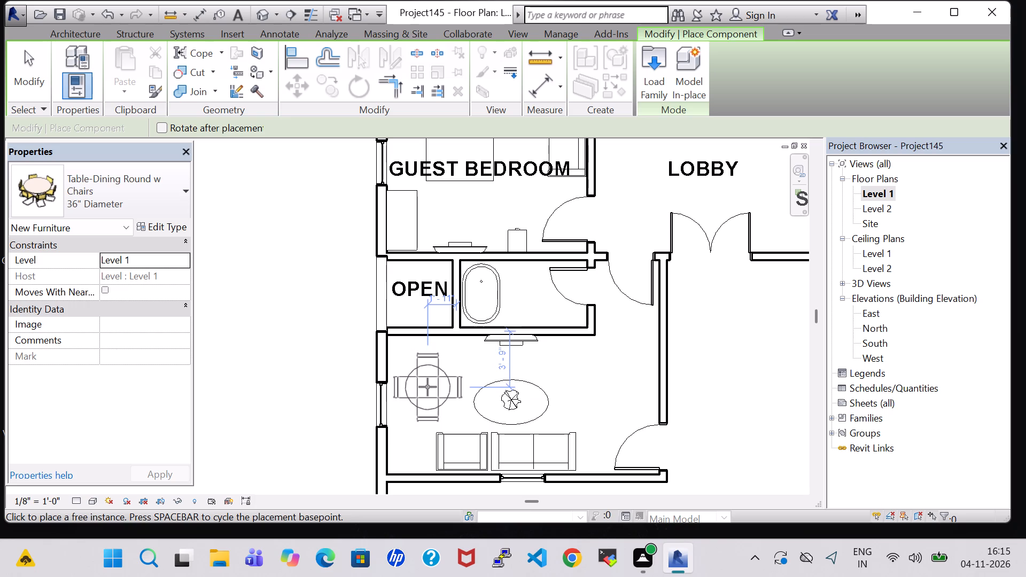
click(428, 387)
key(Escape)
key(Escape)
Nudge the round dining table slightly west and south, beside the sitting room's west window.
click(428, 387)
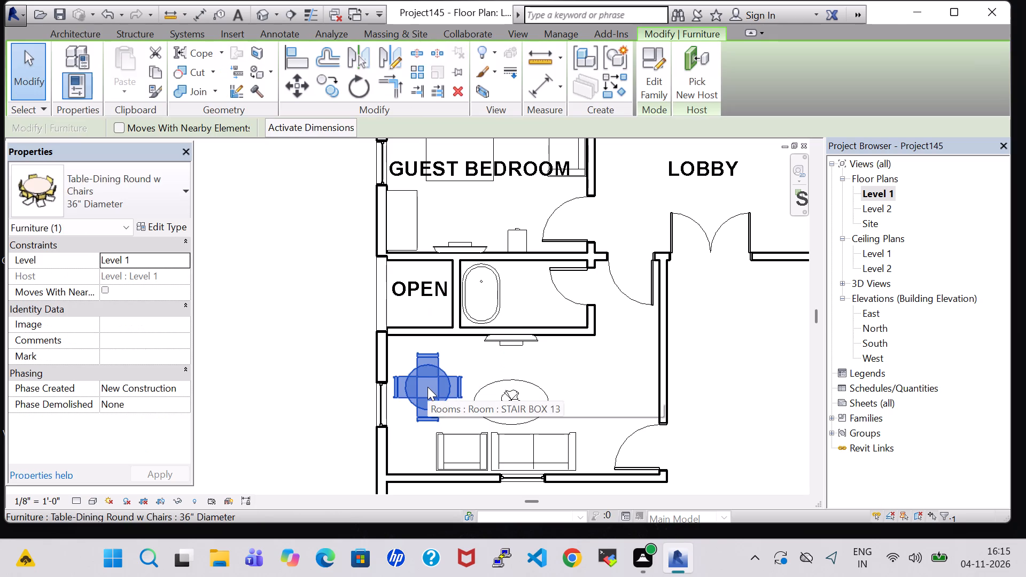
key(Left)
key(Down)
key(Down)
click(553, 370)
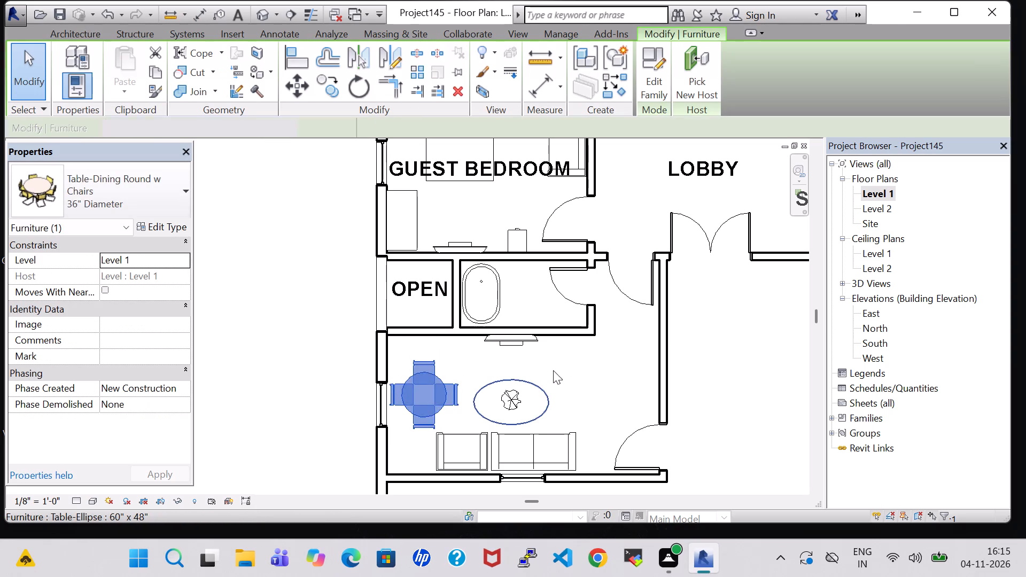
Shift the sofa east to about 8'-2" and the armchair to about 4'-3" from the sitting room's west wall.
click(520, 458)
key(Right)
key(Right)
key(Right)
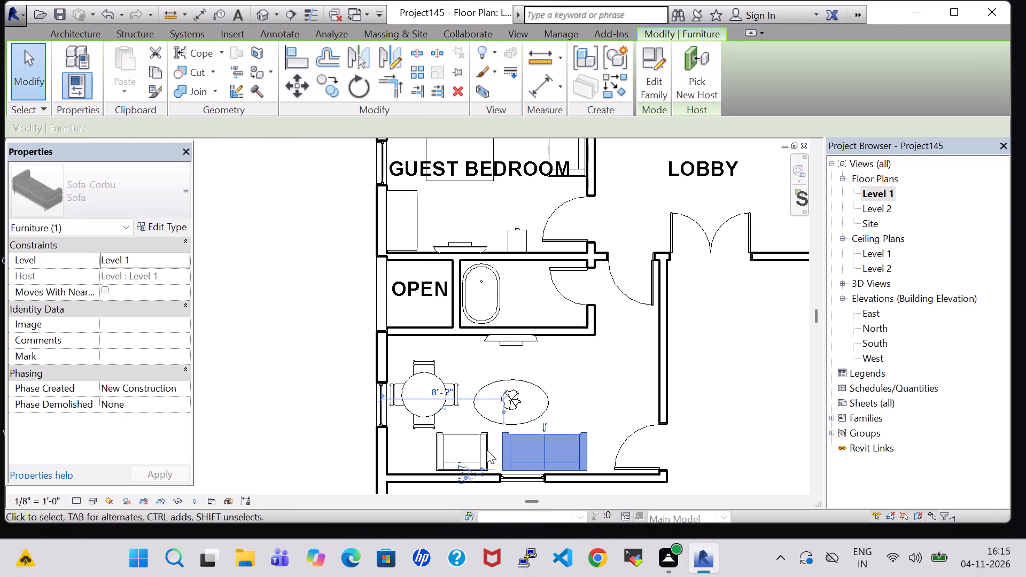
click(452, 436)
key(Right)
key(Right)
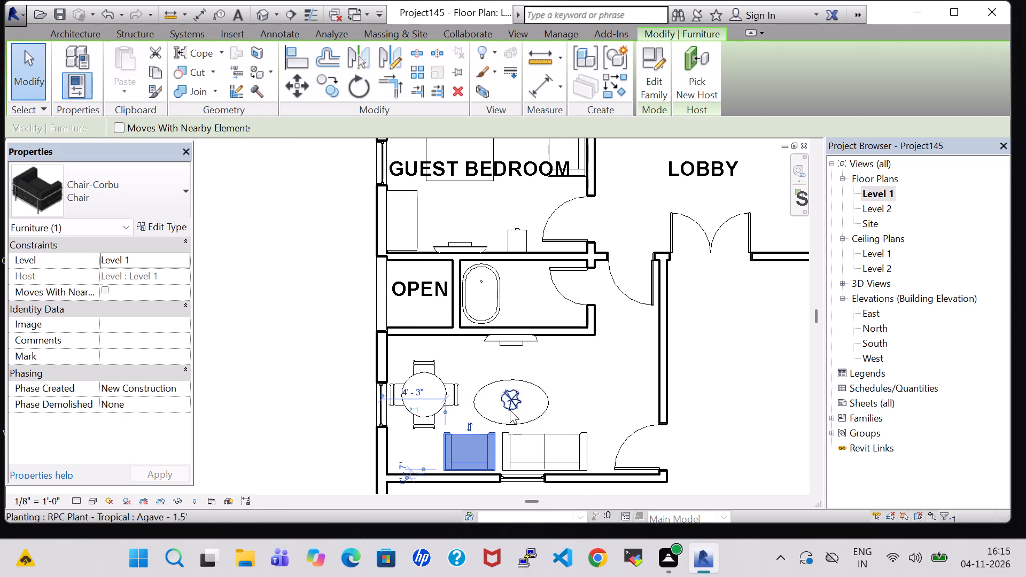
click(590, 371)
middle_click(590, 370)
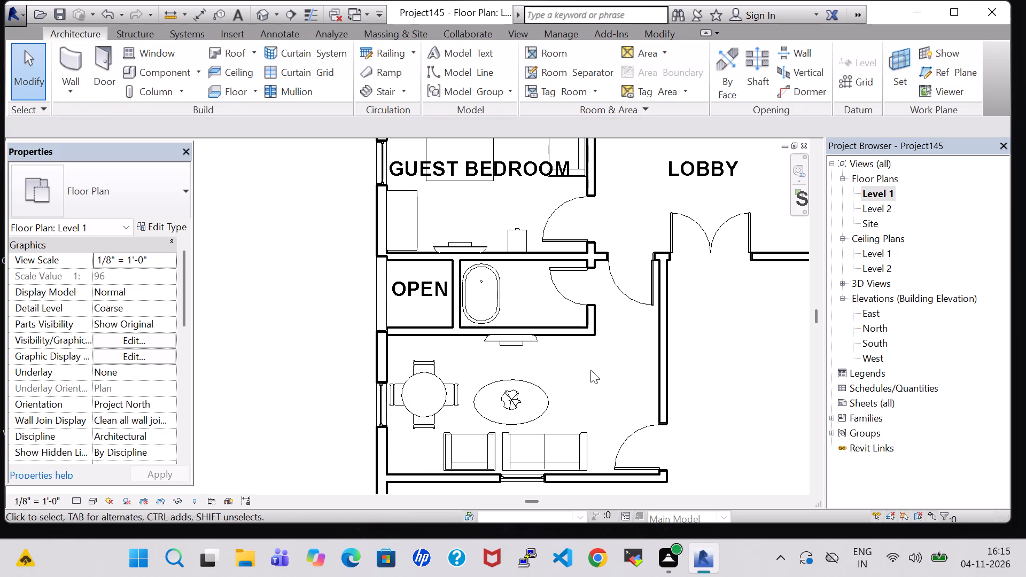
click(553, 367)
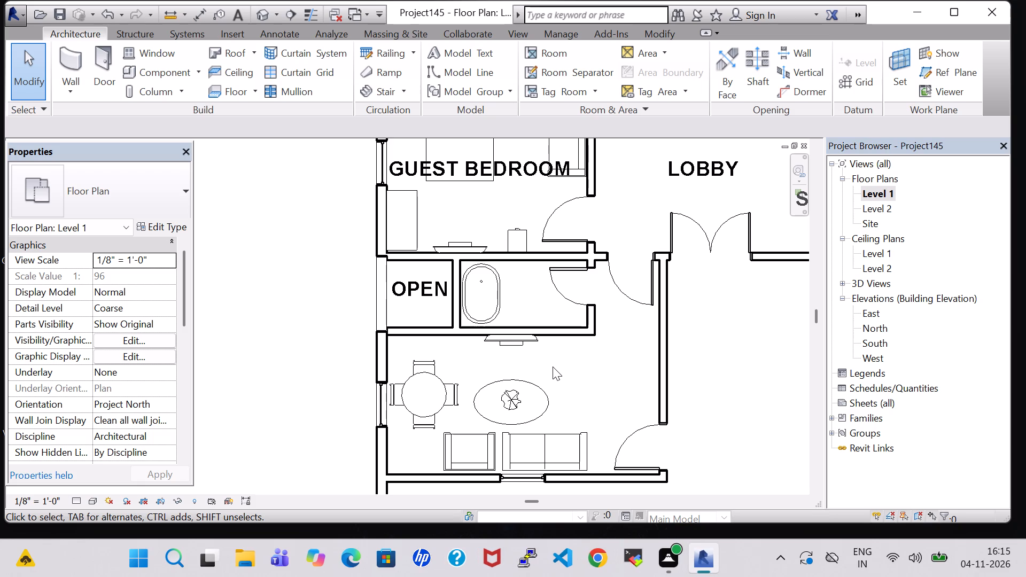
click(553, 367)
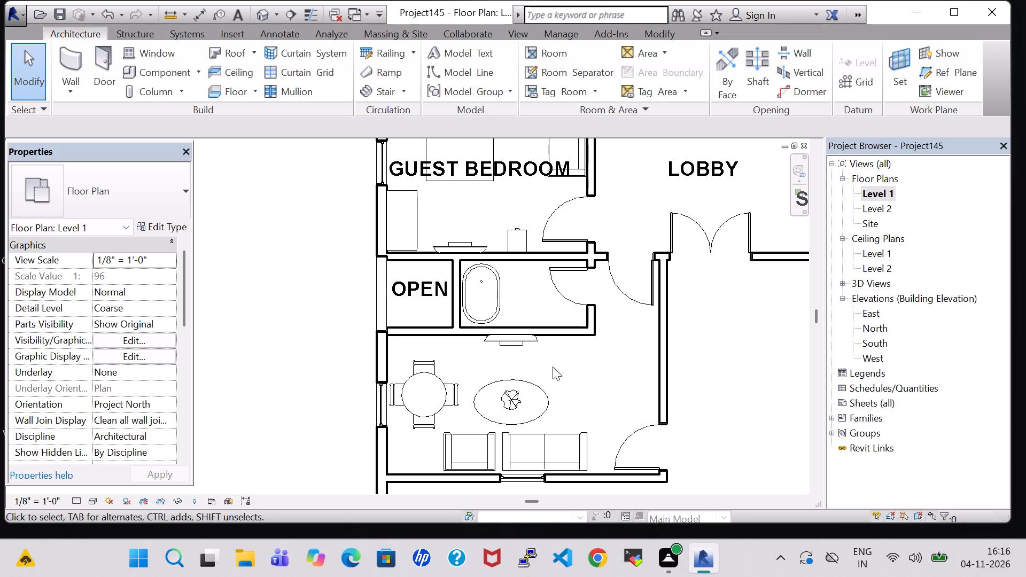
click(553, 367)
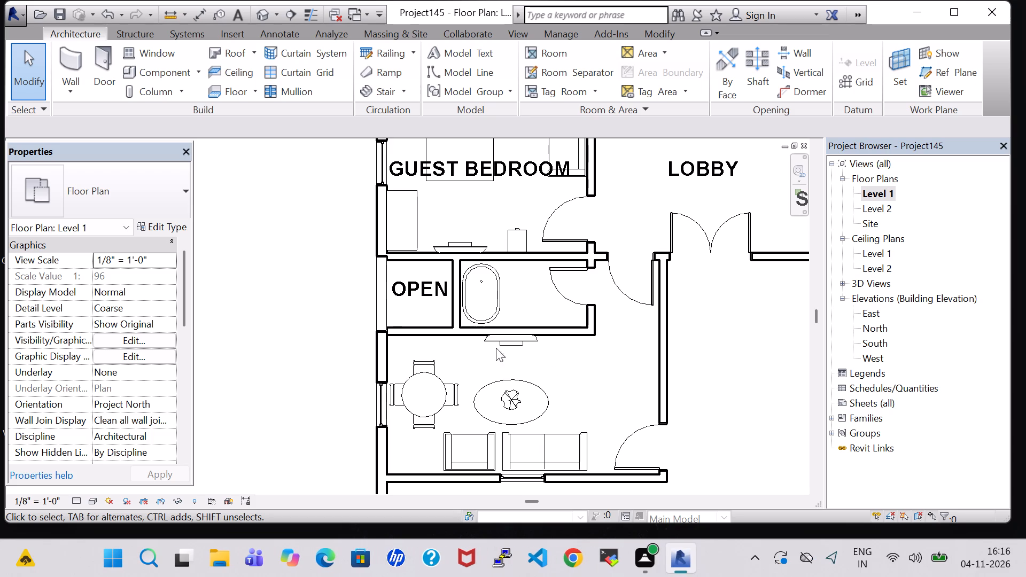
Examine the sitting room's furniture, TV and plant from several angles in the default 3D view.
click(263, 13)
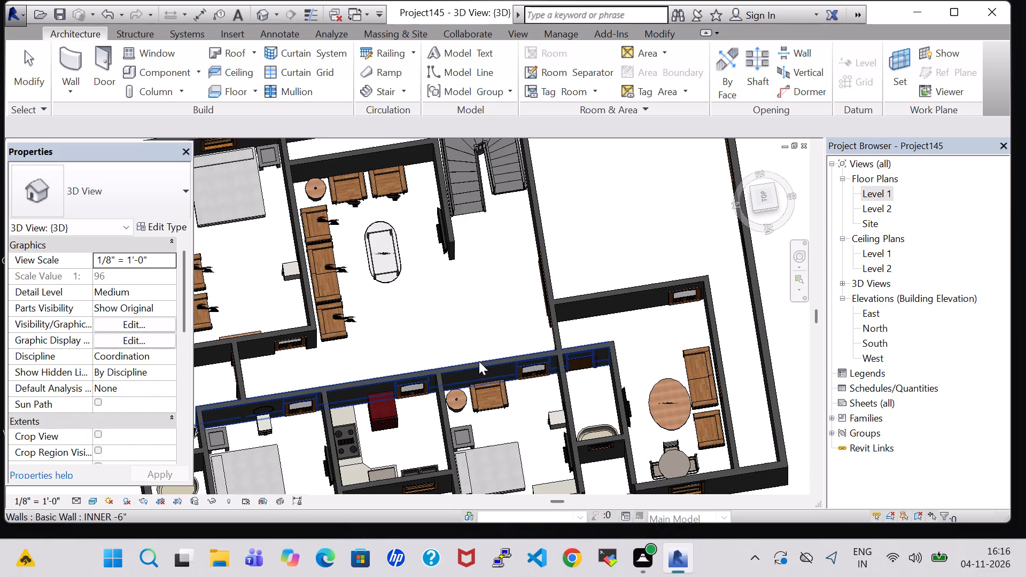
scroll(468, 354, down, 1)
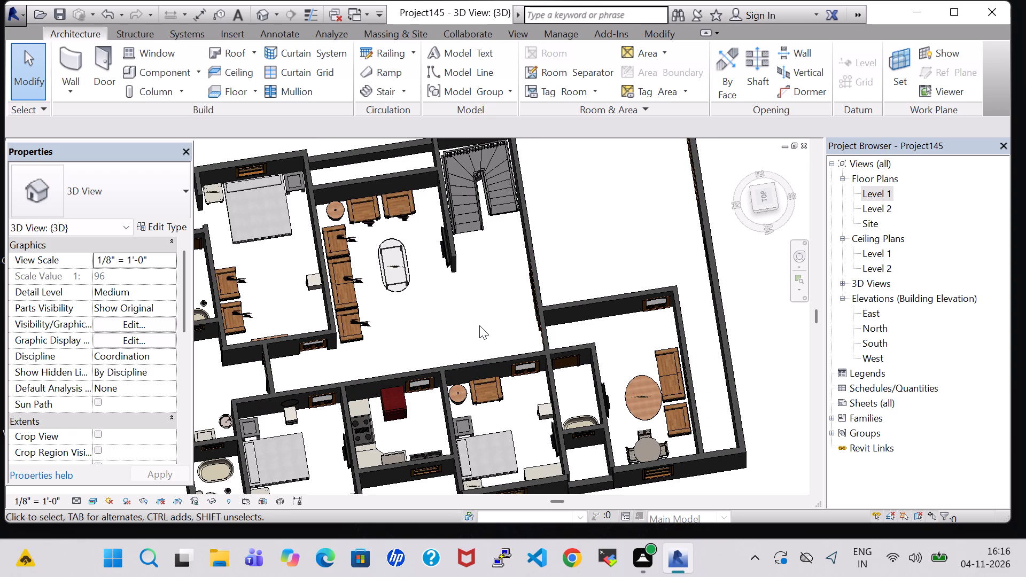
middle_drag(479, 325, 469, 252)
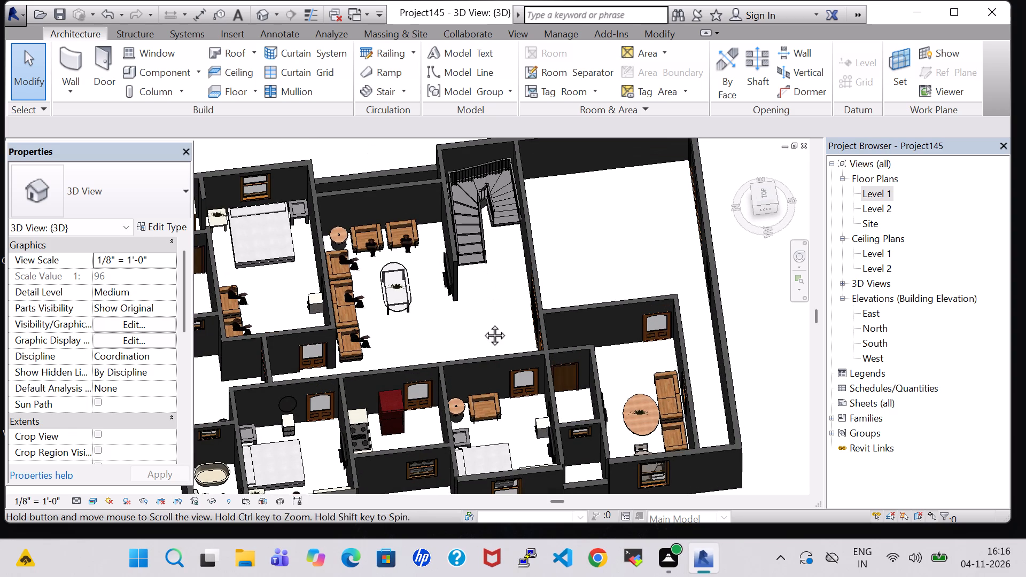
scroll(483, 323, up, 4)
middle_drag(483, 323, 312, 262)
shift+middle_drag(558, 356, 556, 358)
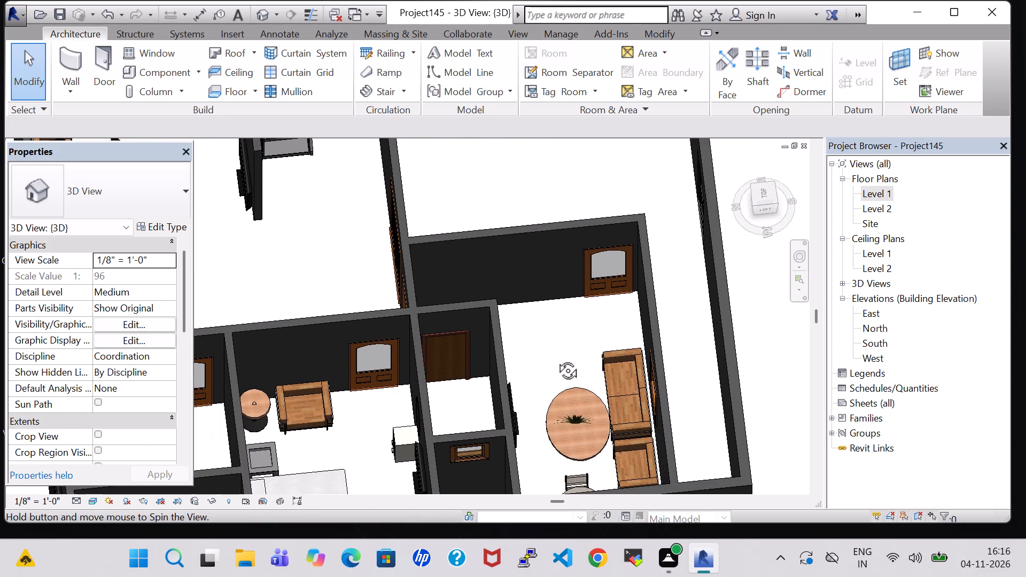
shift+middle_drag(556, 358, 471, 393)
middle_drag(461, 420, 456, 182)
middle_drag(414, 308, 378, 275)
middle_drag(292, 293, 386, 266)
Open the Level 1 floor plan.
double_click(874, 193)
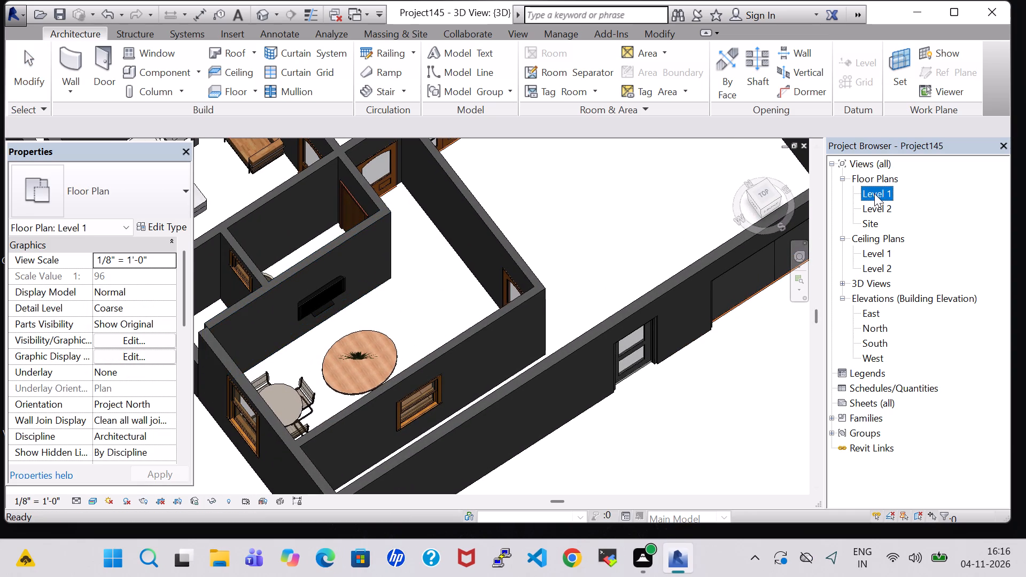
scroll(721, 326, down, 1)
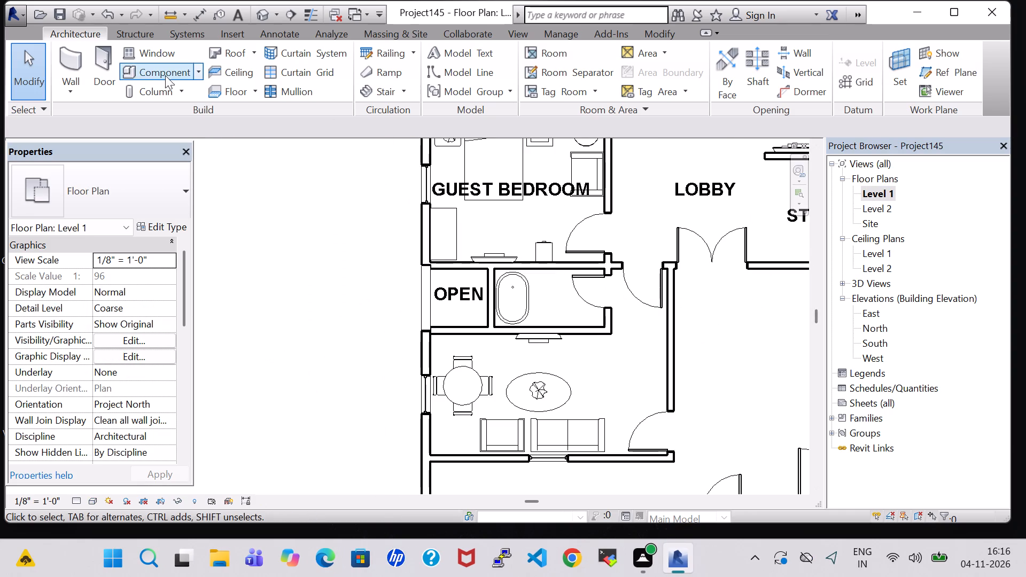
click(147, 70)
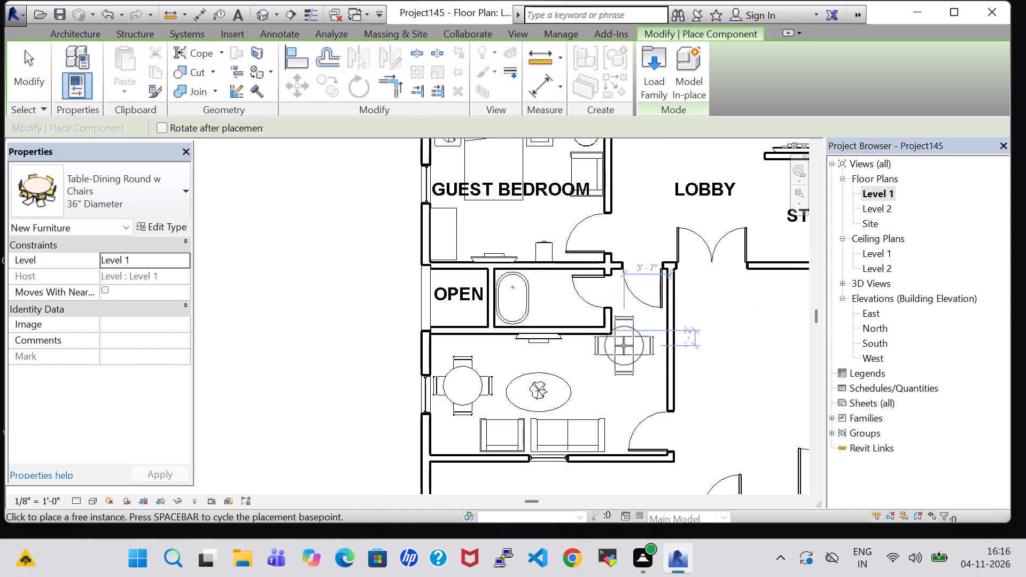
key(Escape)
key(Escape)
Place another Chair-Corbu, matching the guest bedroom's armchair, facing west against the sitting room's east wall, just north of its door.
middle_drag(725, 330, 662, 348)
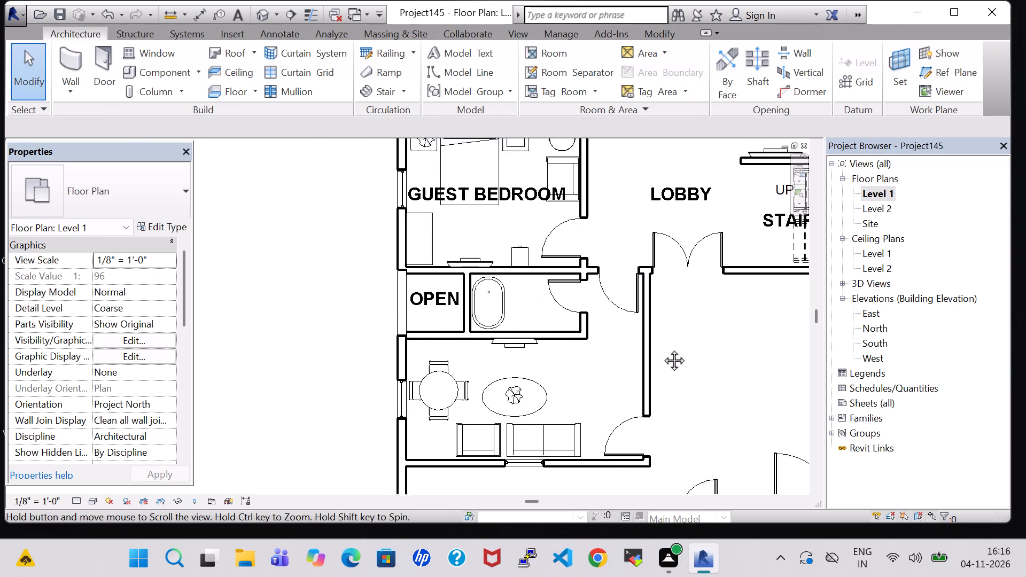
middle_drag(662, 348, 563, 380)
middle_drag(646, 230, 634, 312)
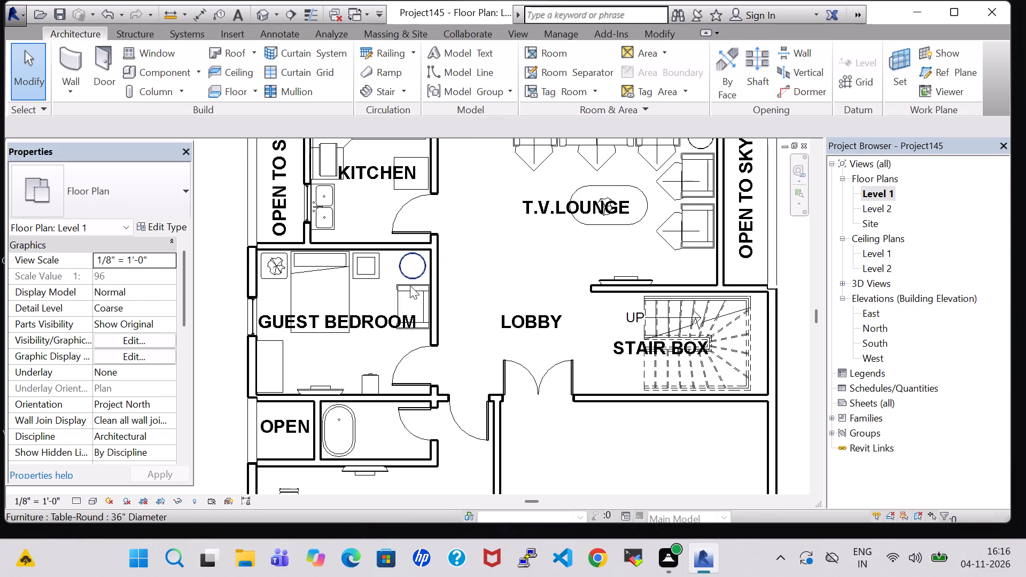
click(410, 285)
click(386, 286)
click(401, 289)
right_click(401, 289)
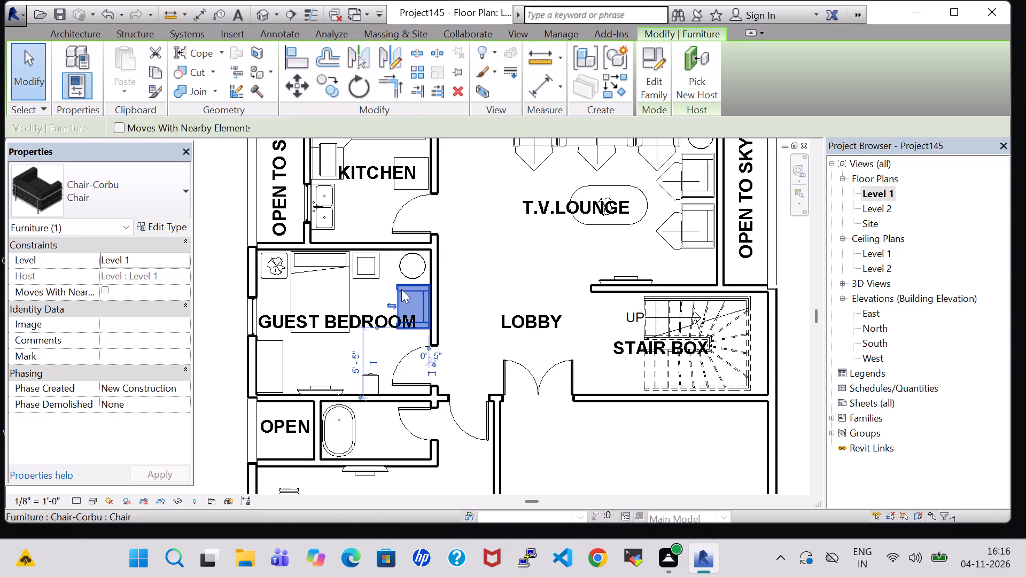
click(487, 286)
middle_drag(492, 418, 512, 288)
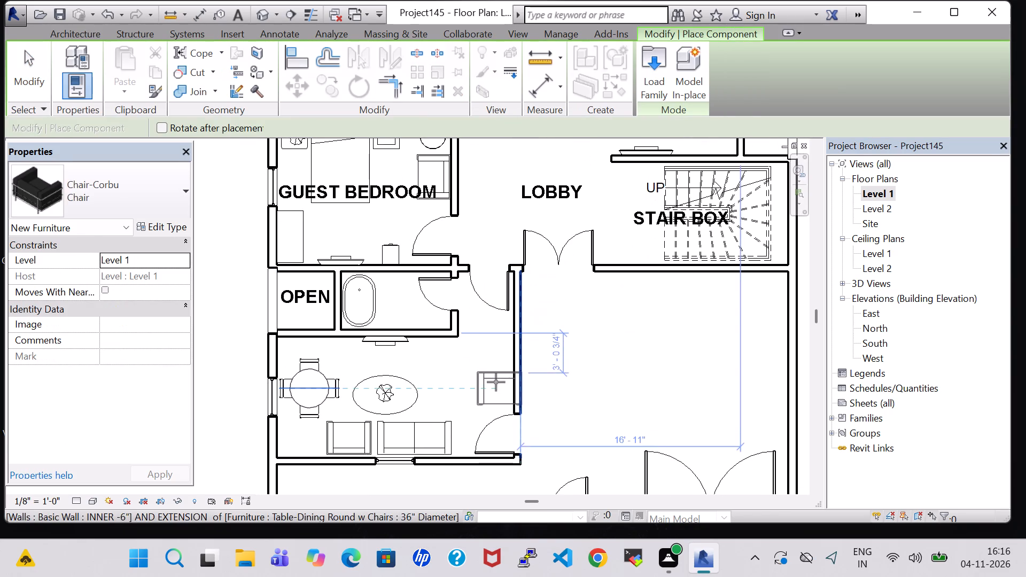
key(space)
key(space)
key(space)
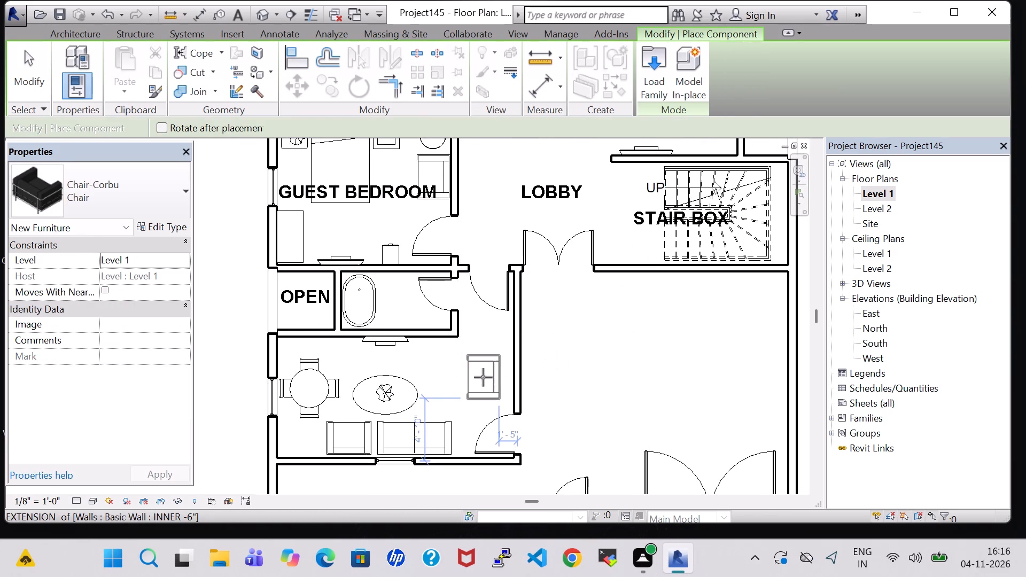
scroll(488, 369, up, 3)
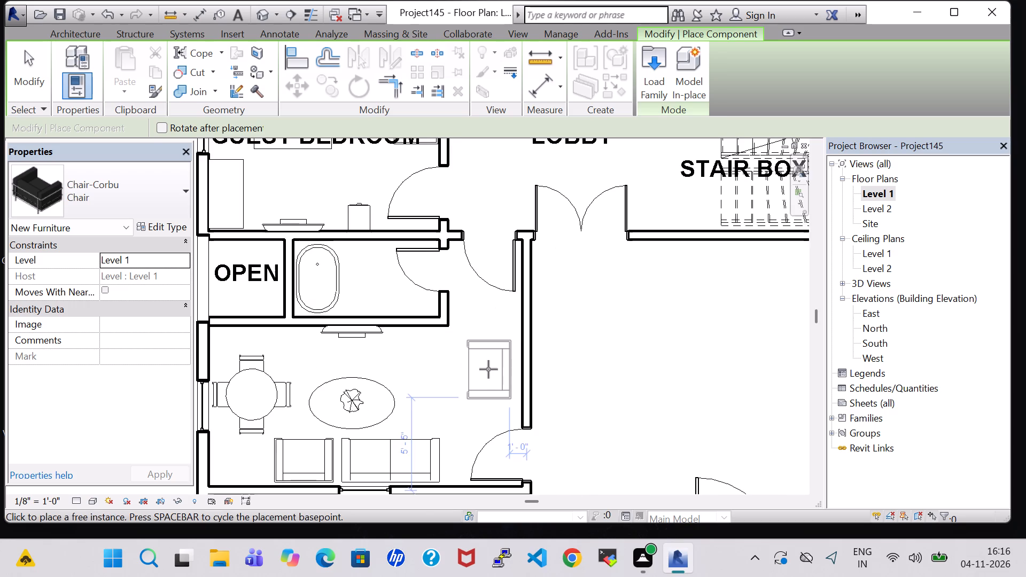
click(498, 369)
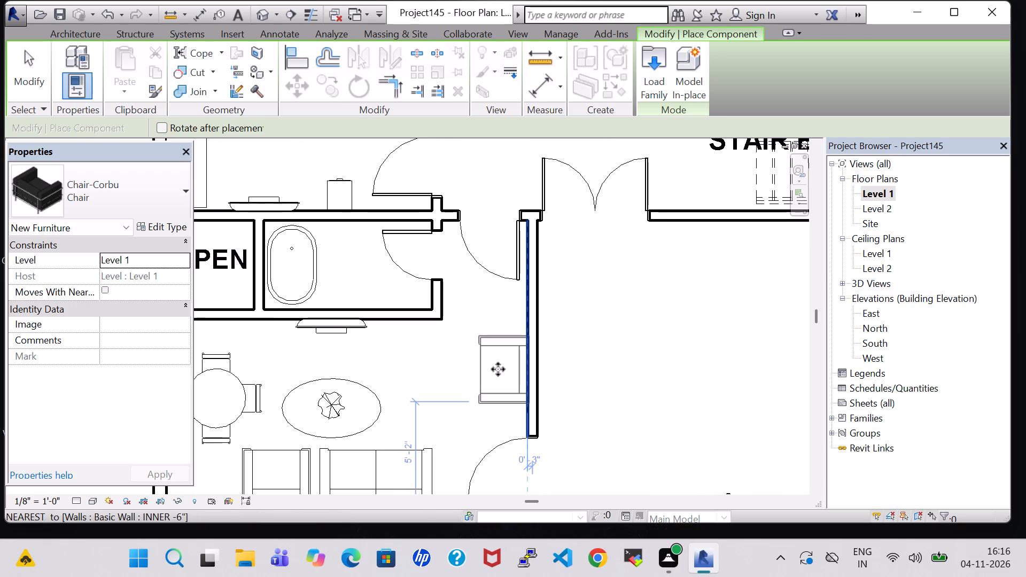
key(Escape)
key(Escape)
Nudge the new armchair slightly west off the sitting room's east wall and slightly south.
click(498, 369)
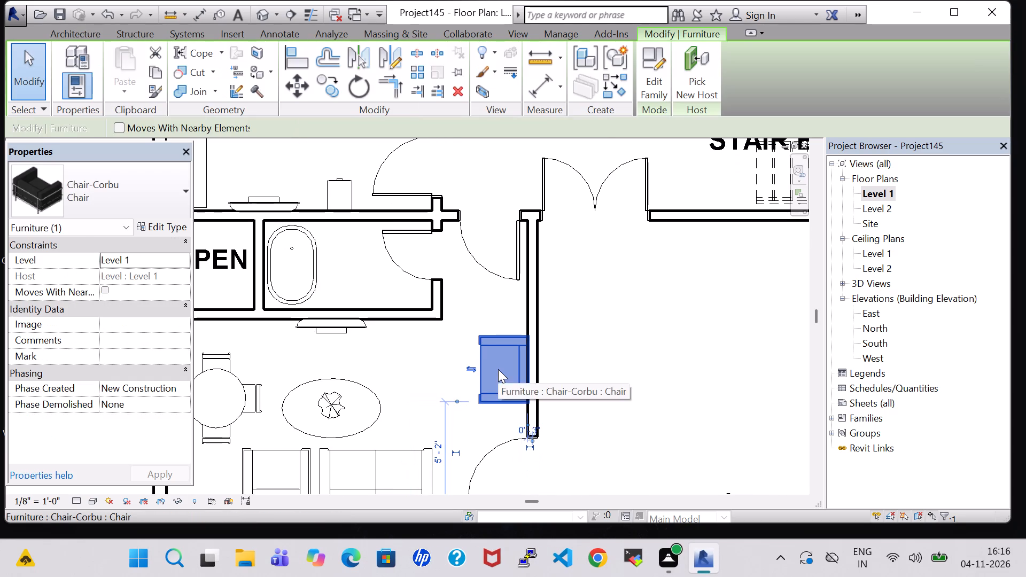
key(Left)
click(594, 338)
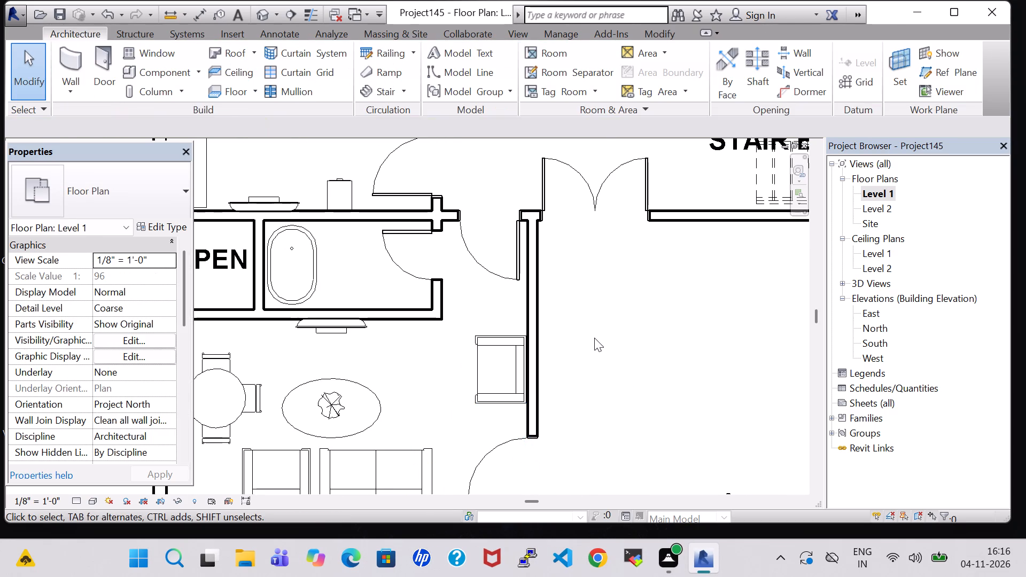
scroll(594, 338, down, 5)
middle_click(594, 338)
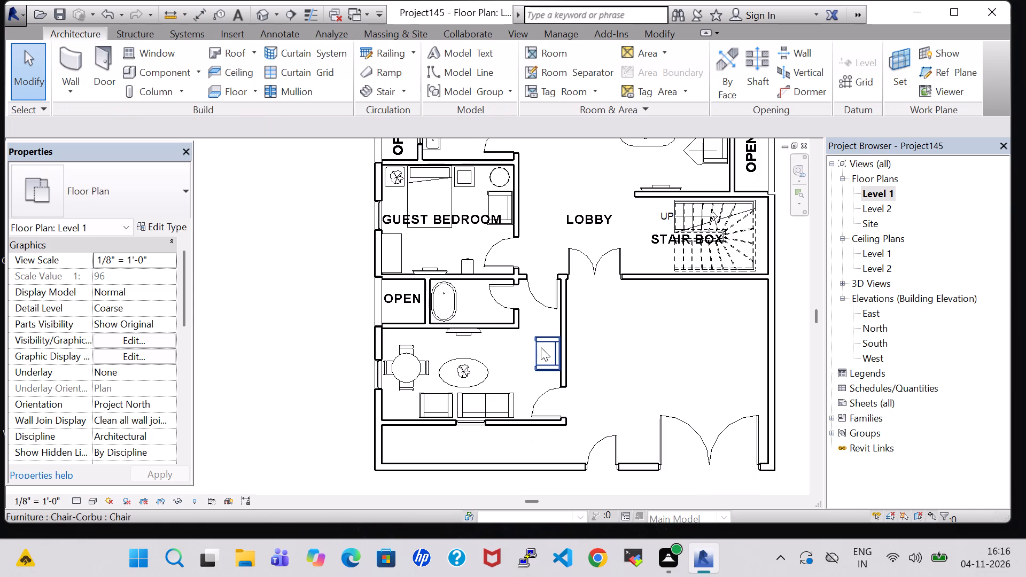
click(626, 357)
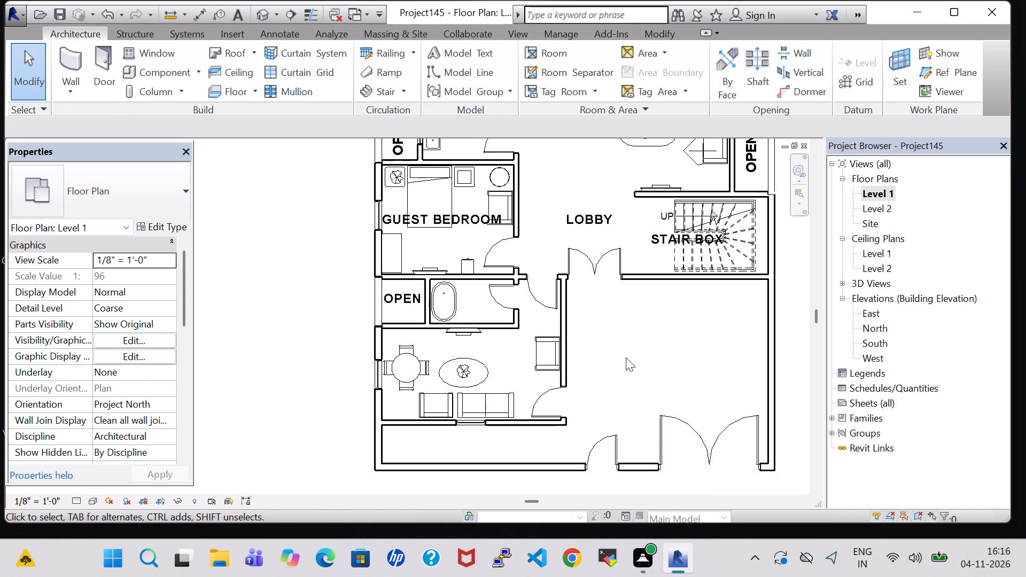
middle_click(626, 357)
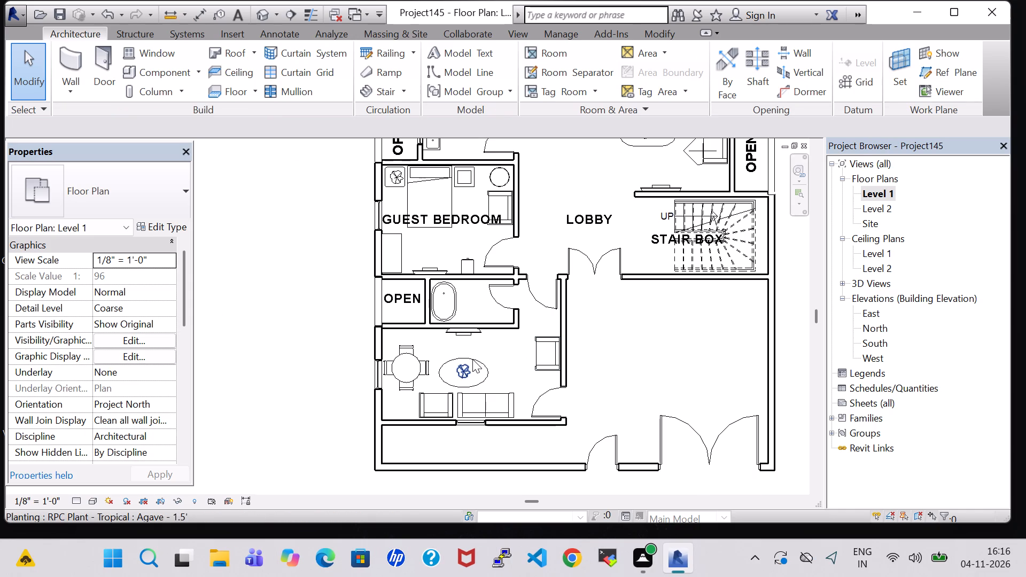
click(539, 359)
key(Down)
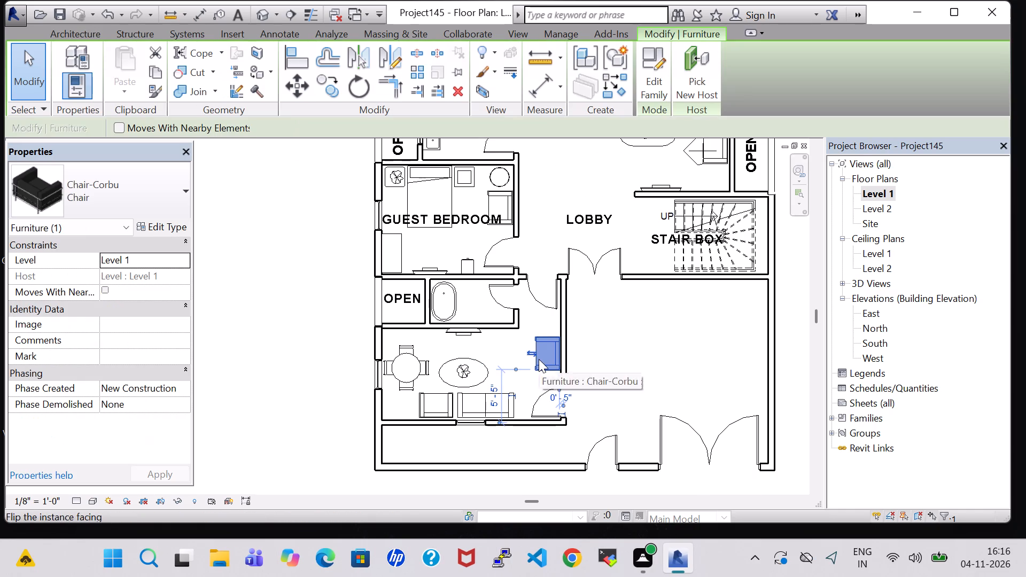
key(Down)
click(610, 358)
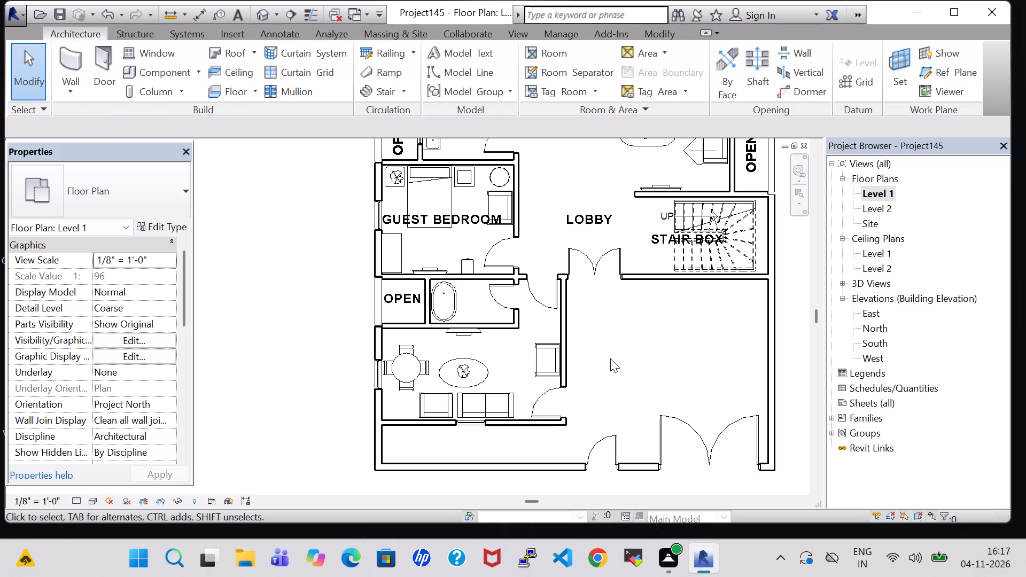
Place a room with a horizontal tag in the southwest sitting room.
scroll(610, 358, down, 1)
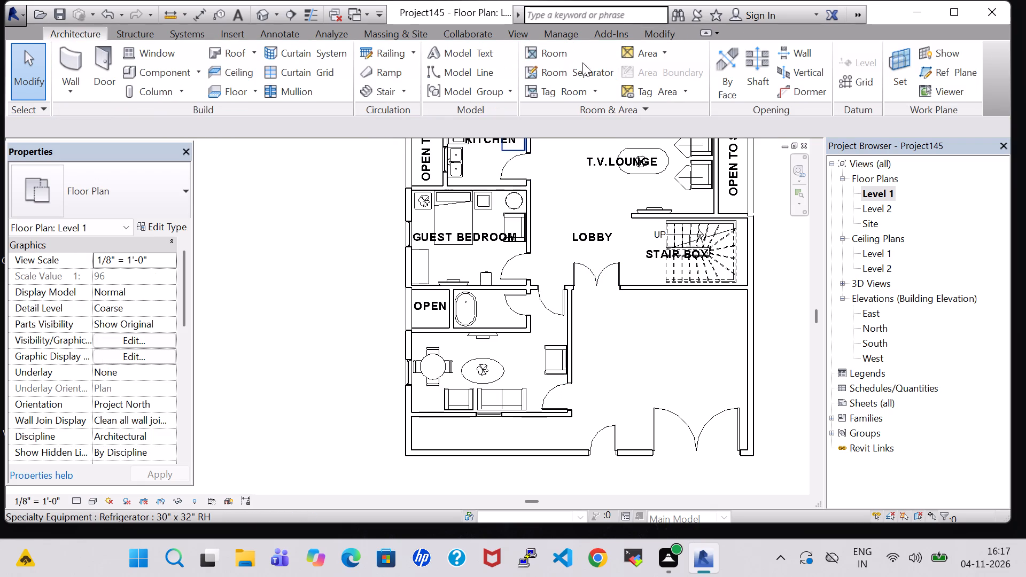
click(556, 47)
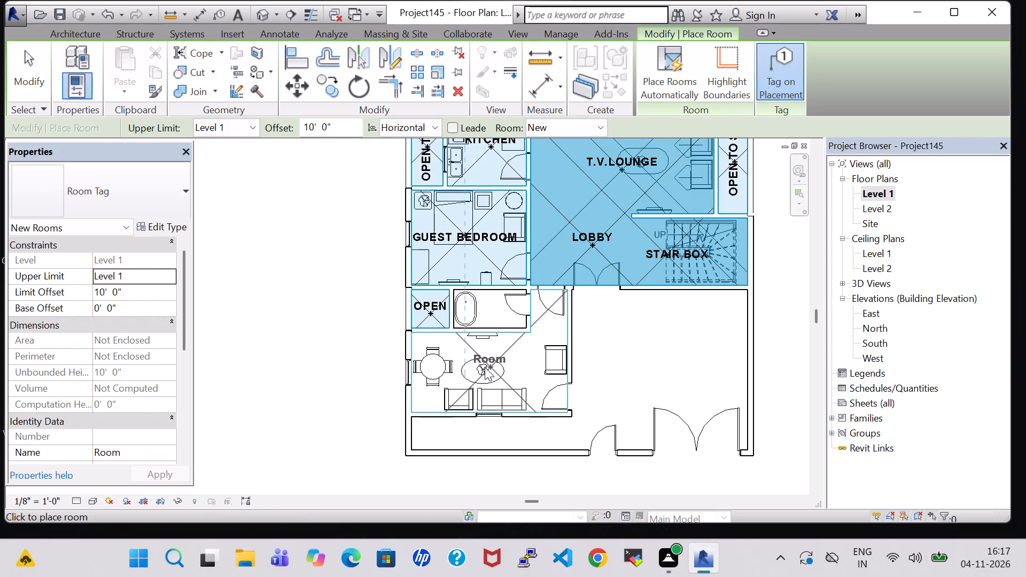
click(485, 365)
key(Escape)
key(Escape)
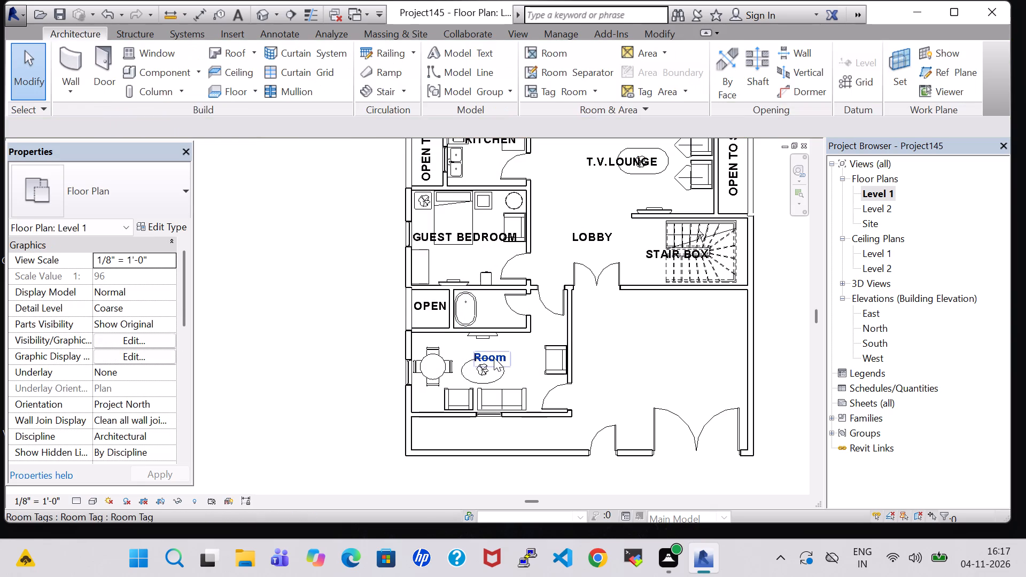
Rename the sitting room's tag as DRAWING /DINING and nudge it slightly west and south.
double_click(494, 357)
key(BackSpace)
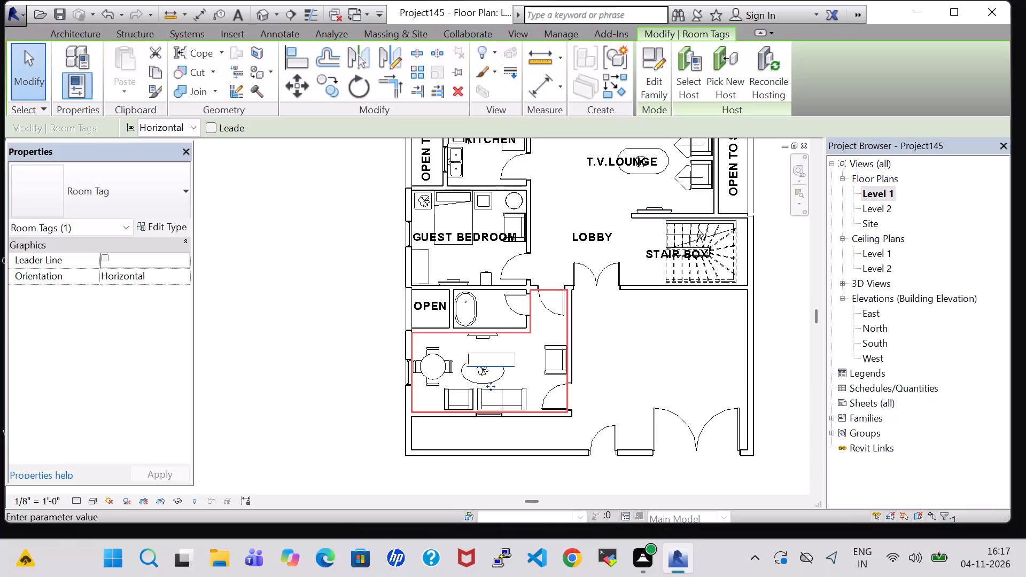
text(DRAWING)
key(space)
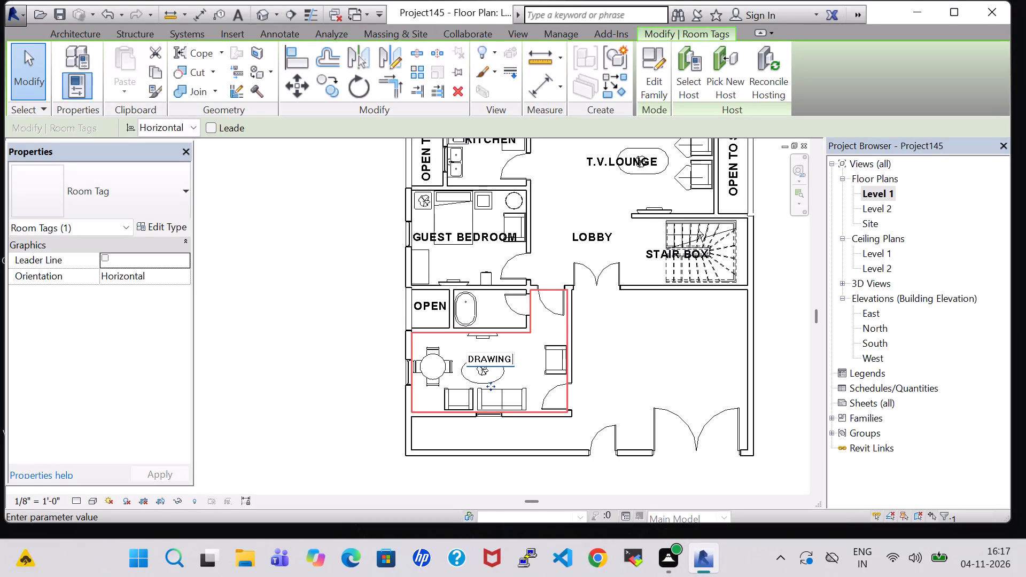
key(slash)
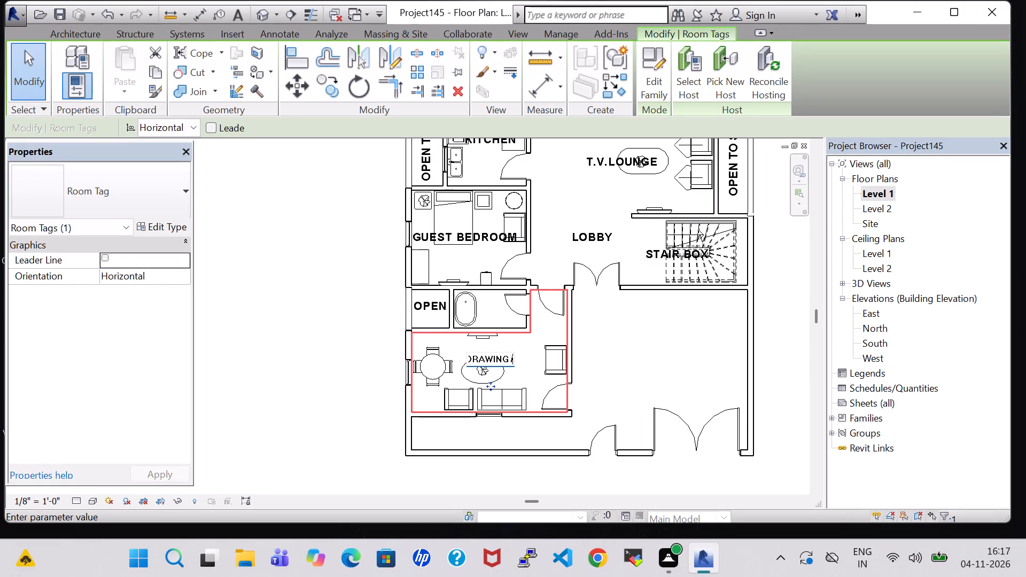
text(DINING)
key(Return)
key(Left)
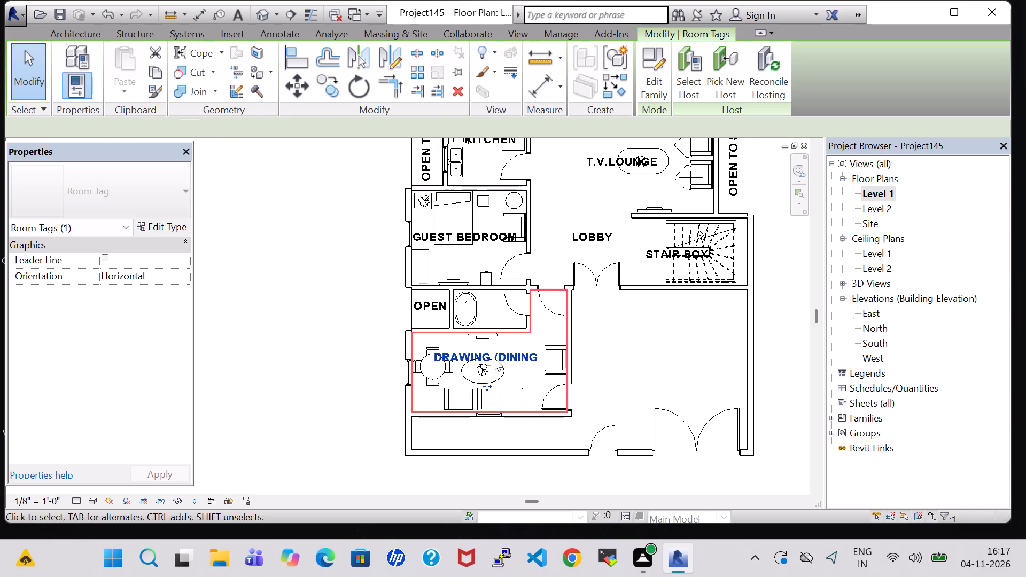
key(Down)
key(Down)
click(685, 329)
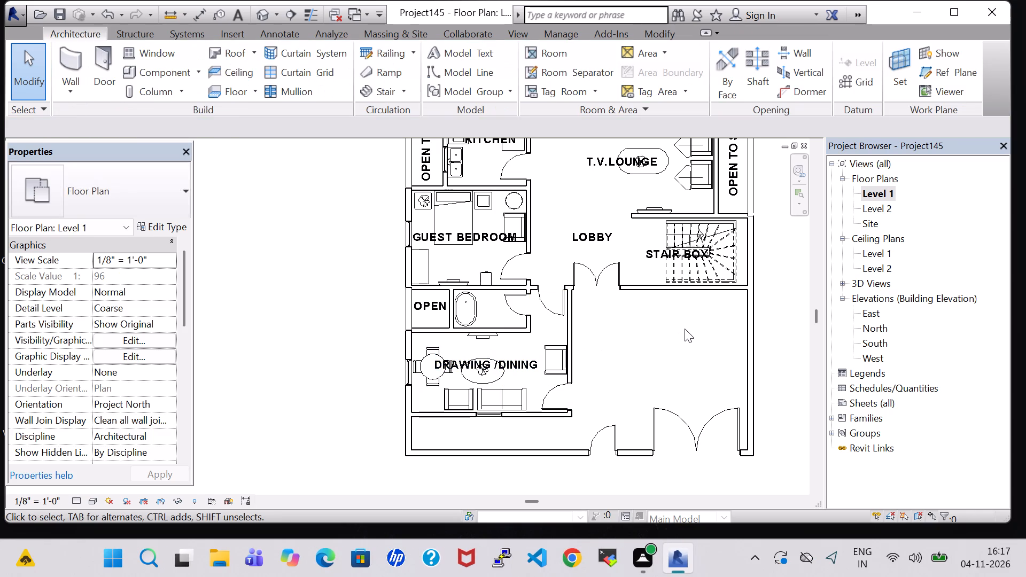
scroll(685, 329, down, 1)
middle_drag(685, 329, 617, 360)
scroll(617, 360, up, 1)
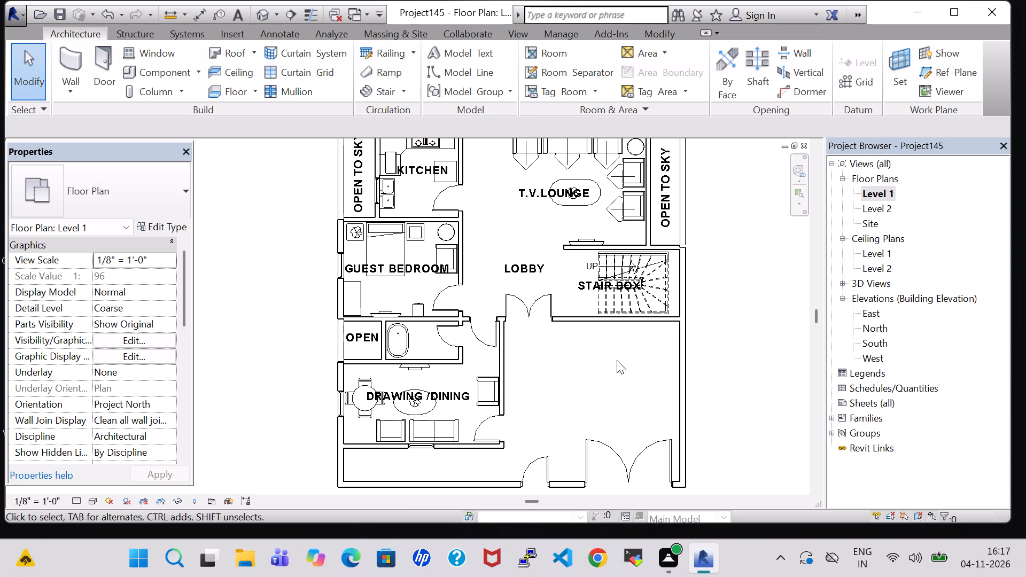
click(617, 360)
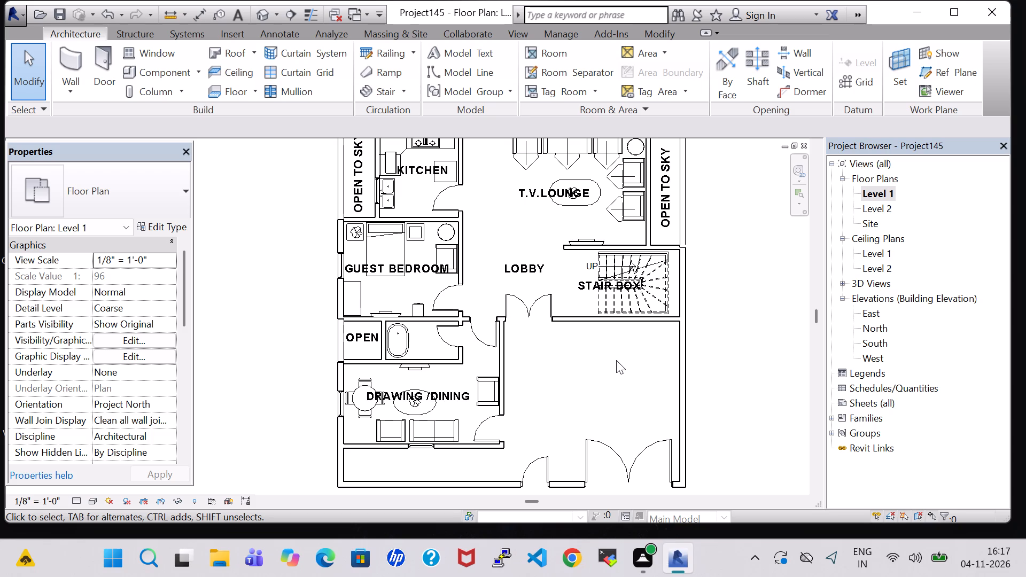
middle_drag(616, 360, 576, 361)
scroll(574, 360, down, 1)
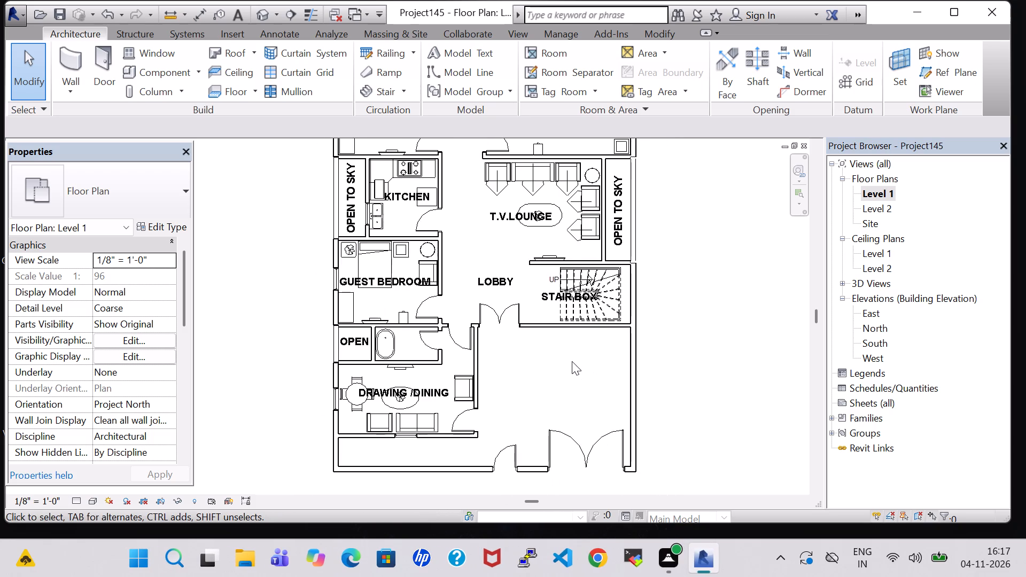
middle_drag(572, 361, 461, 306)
Examine the drawing/dining room's furniture and the adjacent unfurnished area near the stairs in the default 3D view.
click(142, 76)
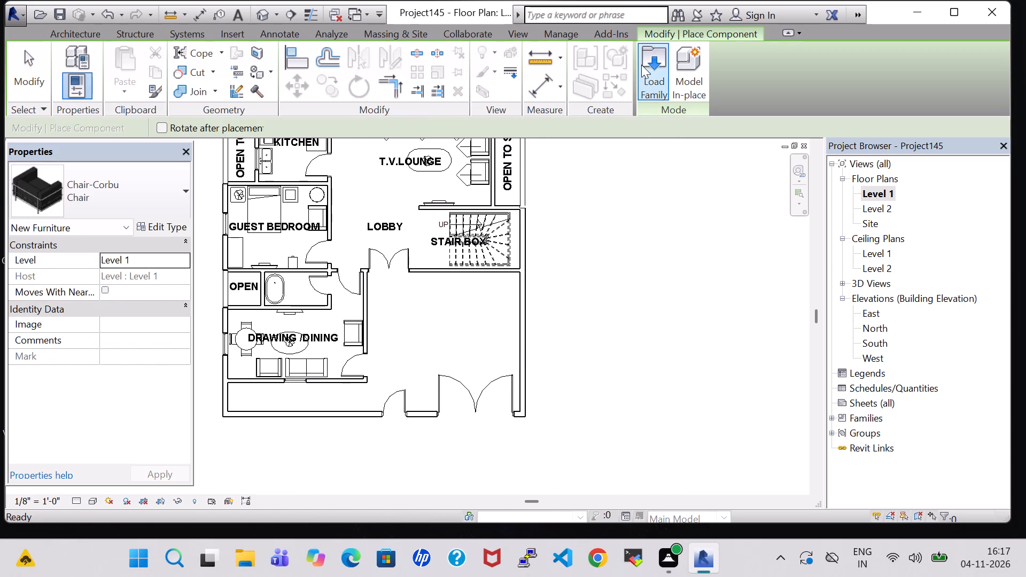
click(259, 12)
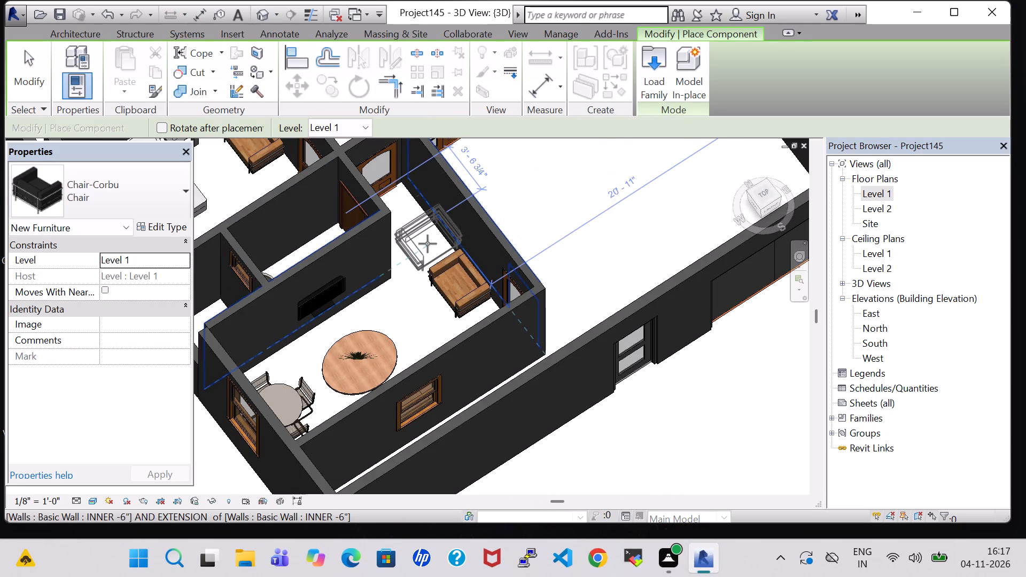
scroll(428, 249, down, 1)
key(Escape)
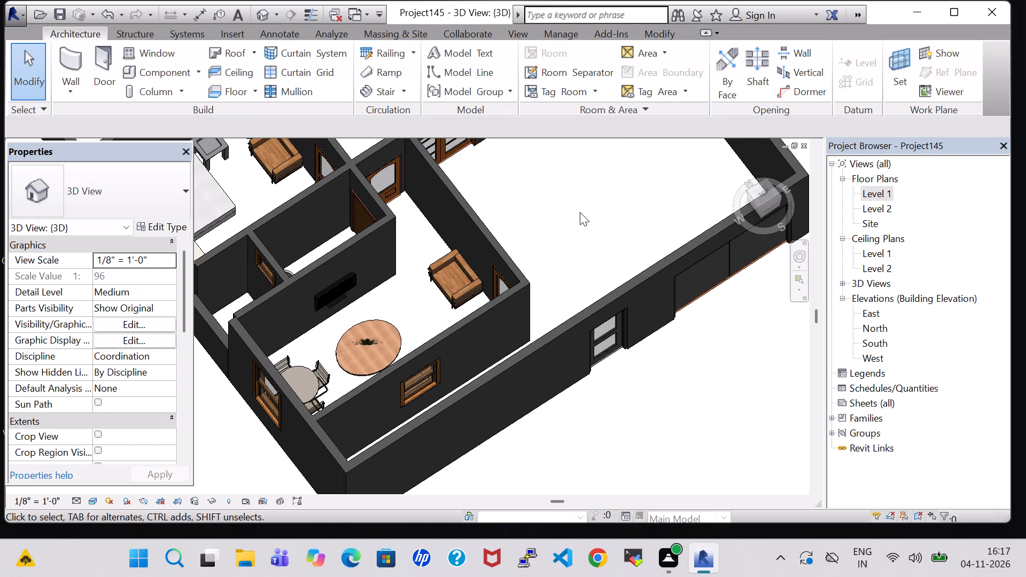
shift+middle_drag(571, 208, 558, 336)
middle_drag(541, 236, 503, 225)
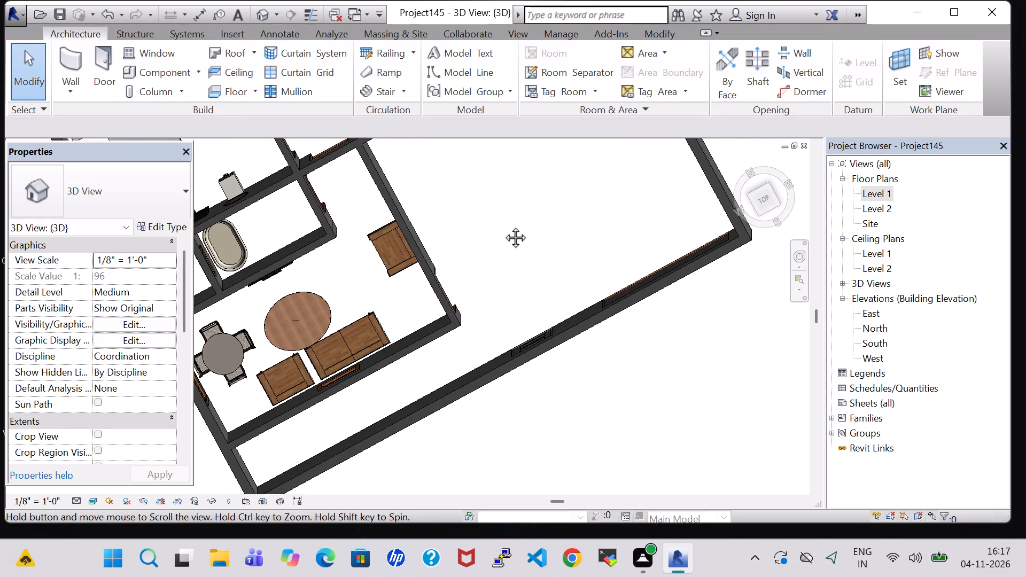
middle_drag(503, 225, 468, 182)
middle_drag(460, 186, 487, 323)
Reopen the Level 1 floor plan.
double_click(870, 193)
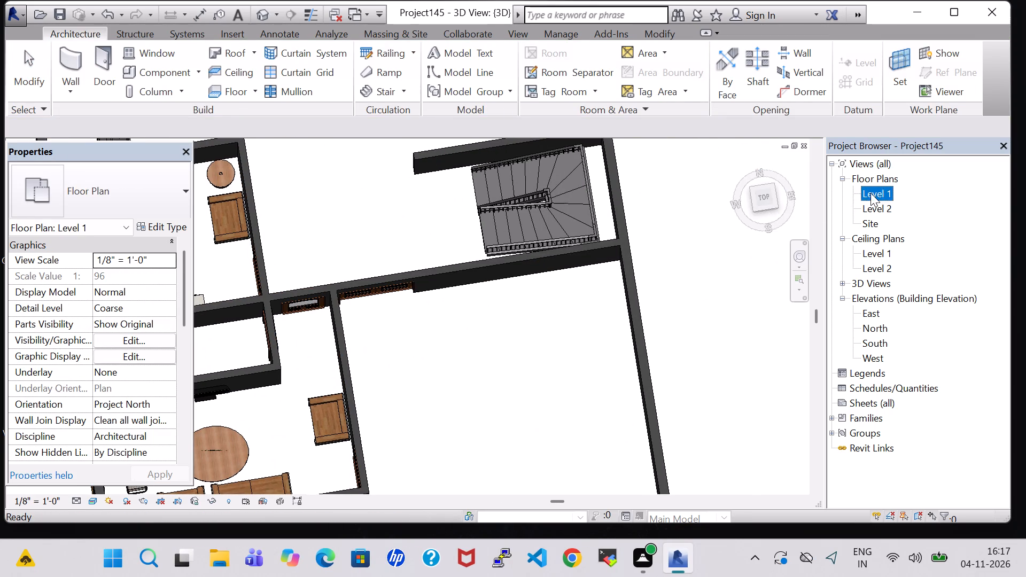
scroll(589, 270, down, 3)
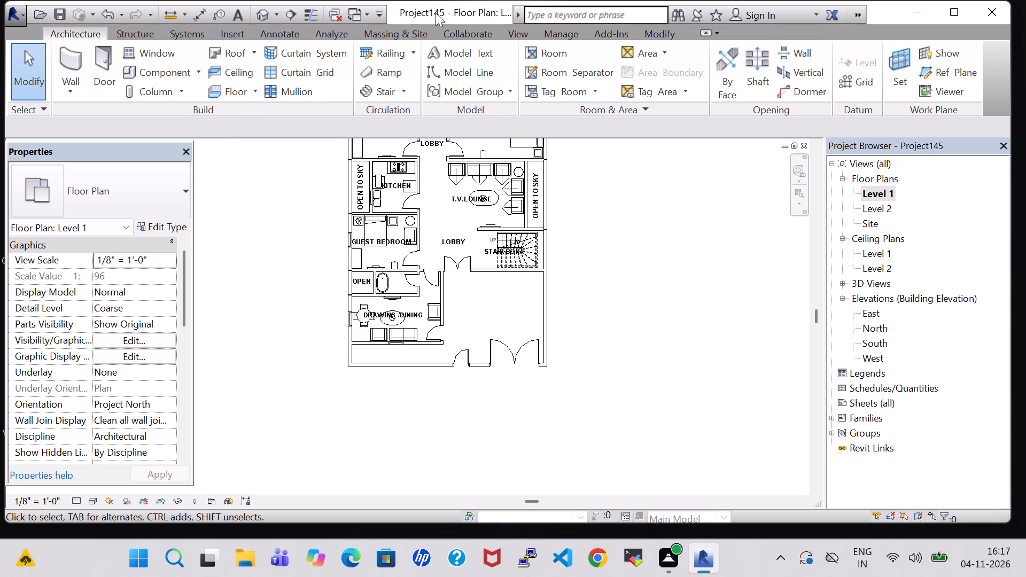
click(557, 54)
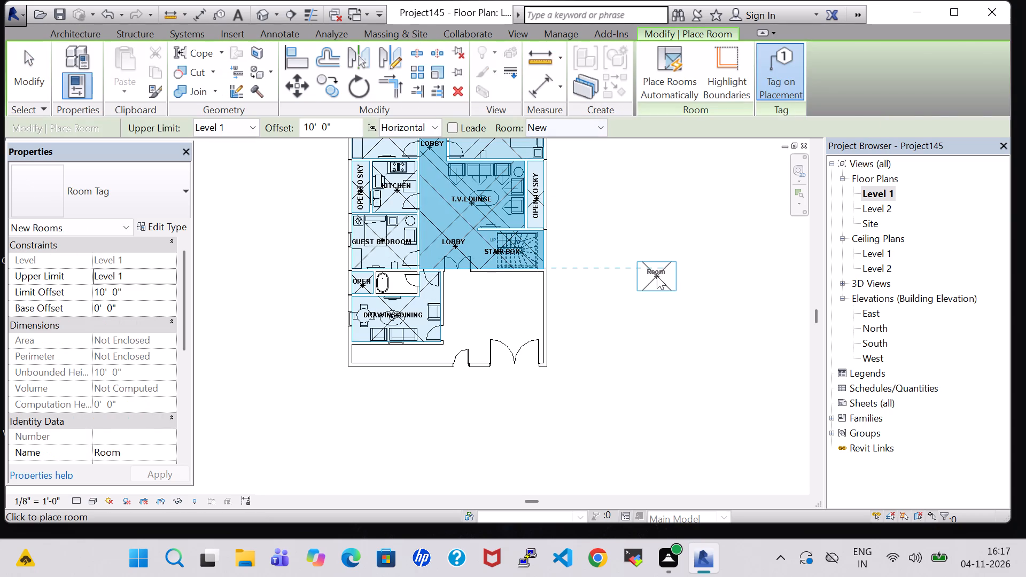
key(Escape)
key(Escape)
Place five more RPC Plant - Tropical Agave - 1.5' plants in a row along the narrow strip south of the drawing/dining room.
scroll(619, 272, up, 6)
middle_drag(291, 332, 577, 160)
click(385, 206)
right_click(385, 206)
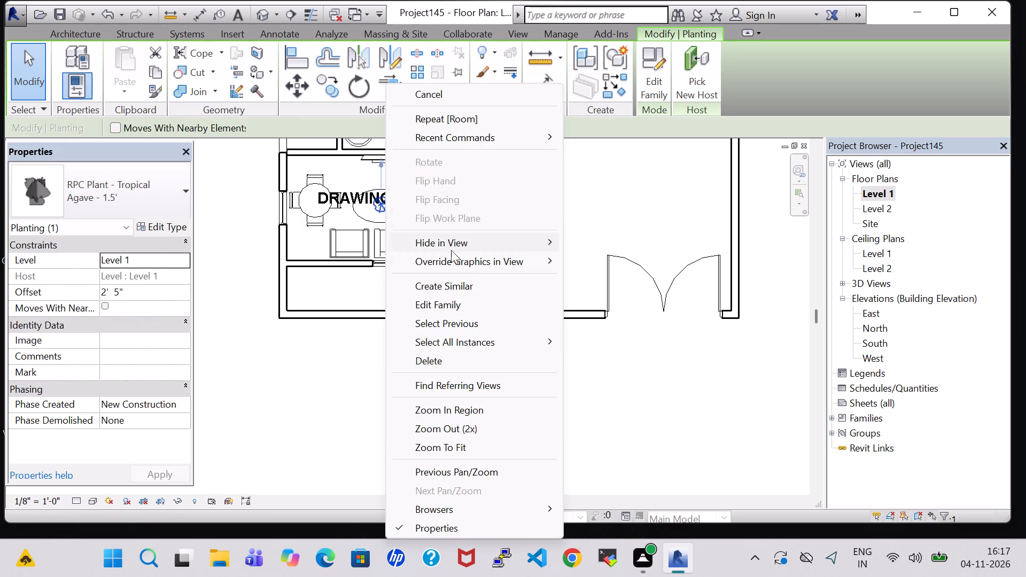
click(478, 285)
click(305, 291)
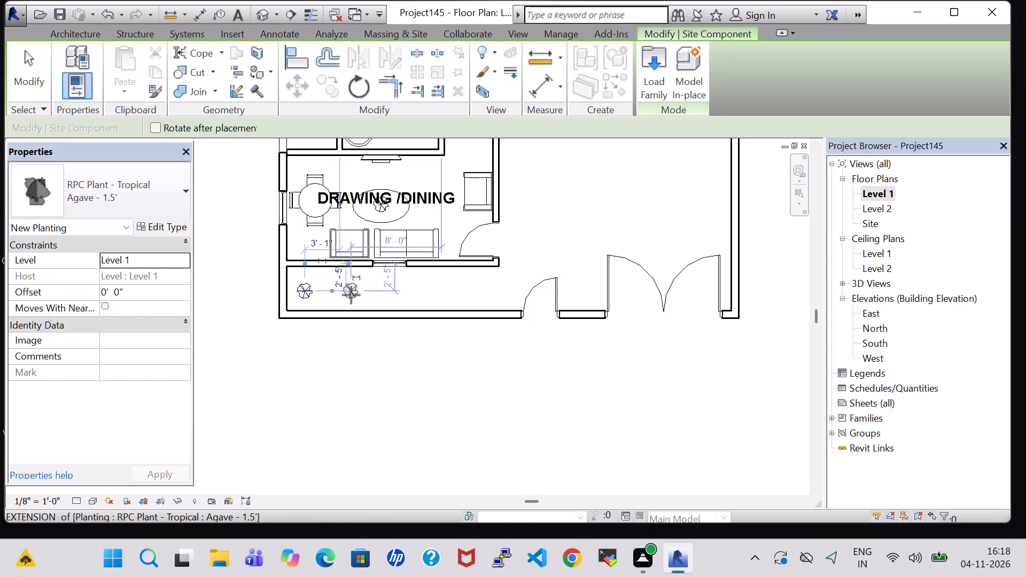
click(351, 294)
click(417, 290)
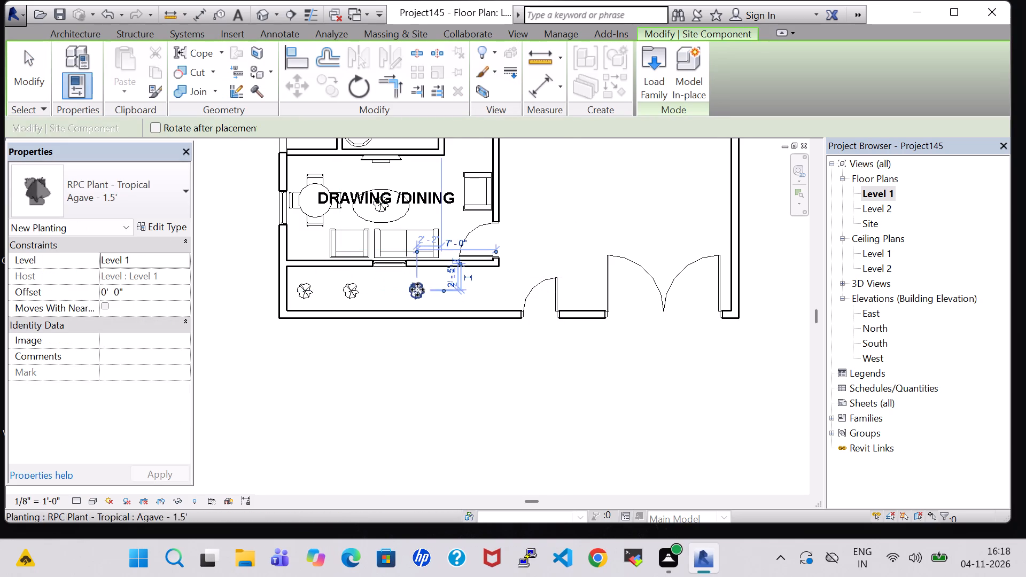
click(477, 291)
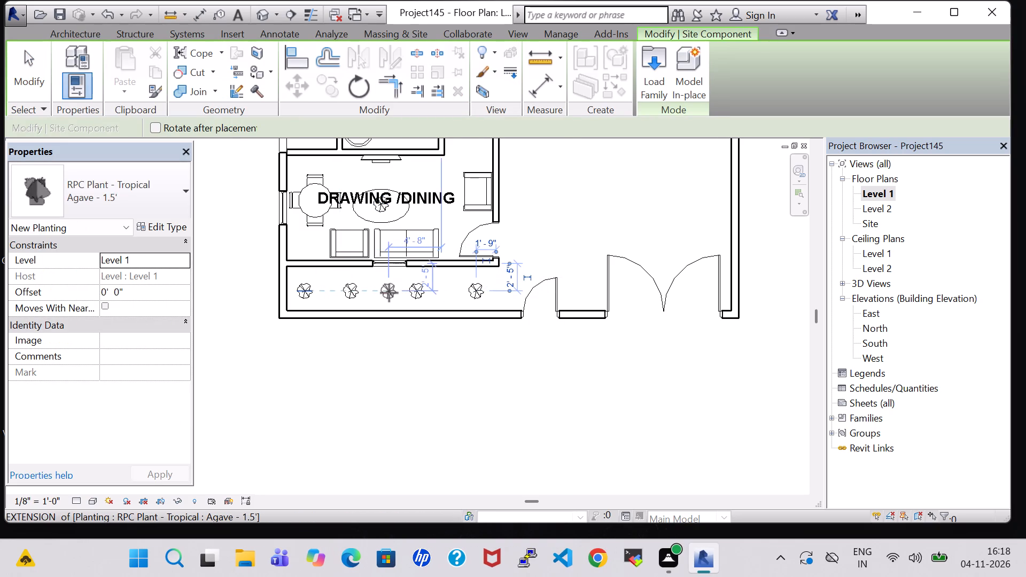
click(385, 293)
key(Escape)
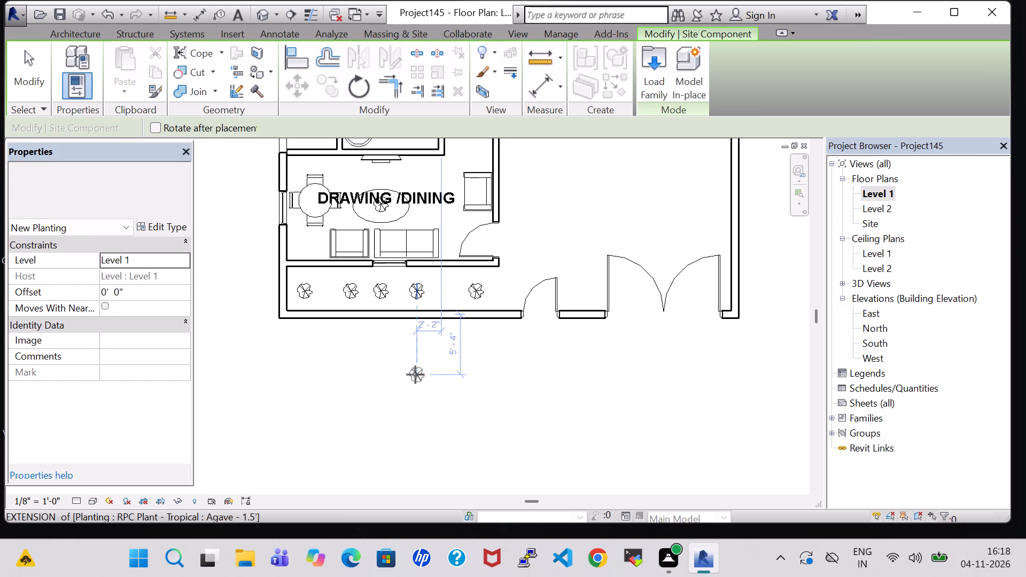
key(Escape)
Change the two westernmost plants in the strip to the Jungle Flame - 3' type.
click(312, 288)
click(141, 209)
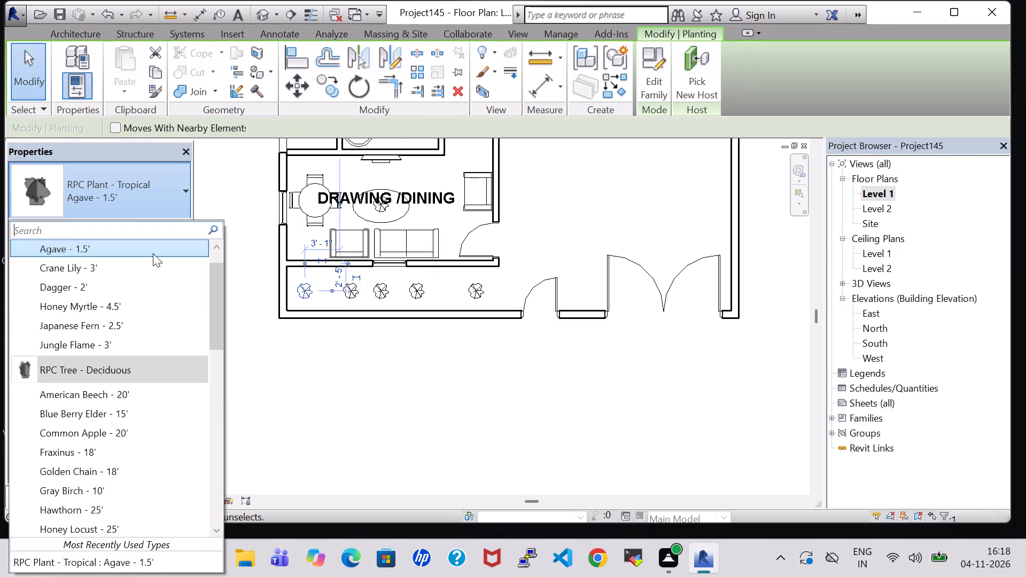
click(149, 341)
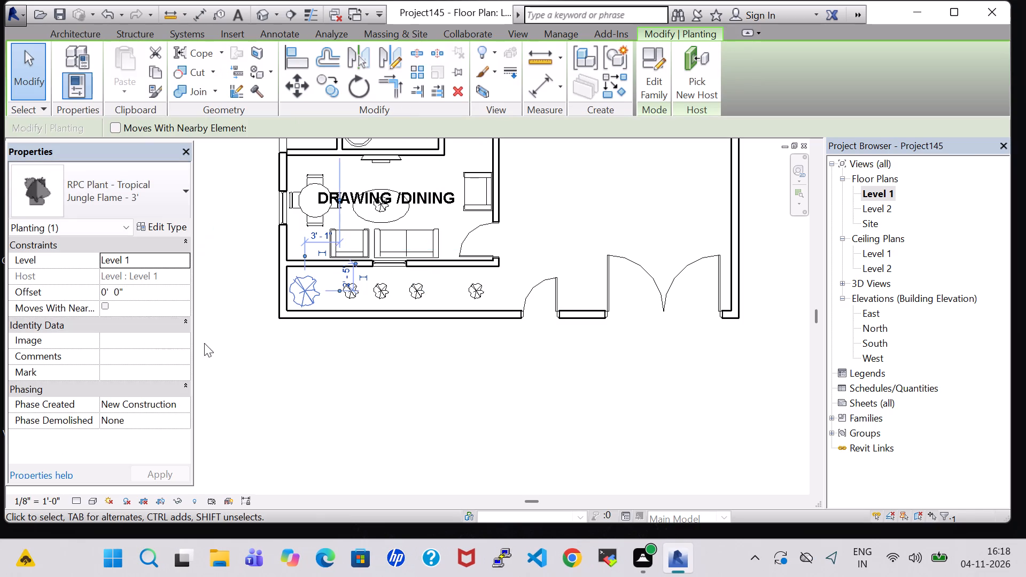
click(378, 359)
click(349, 293)
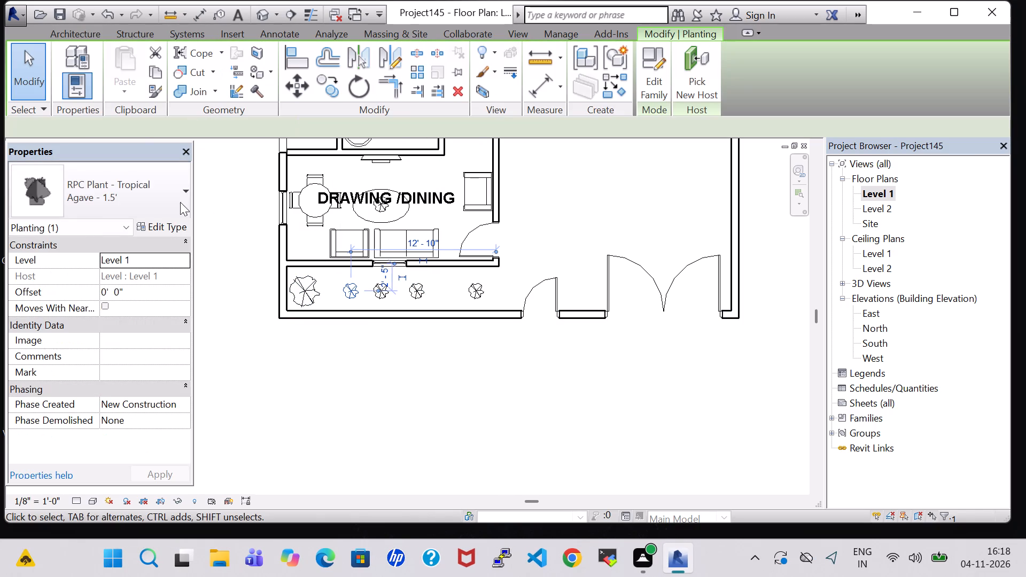
click(135, 191)
click(103, 342)
click(377, 353)
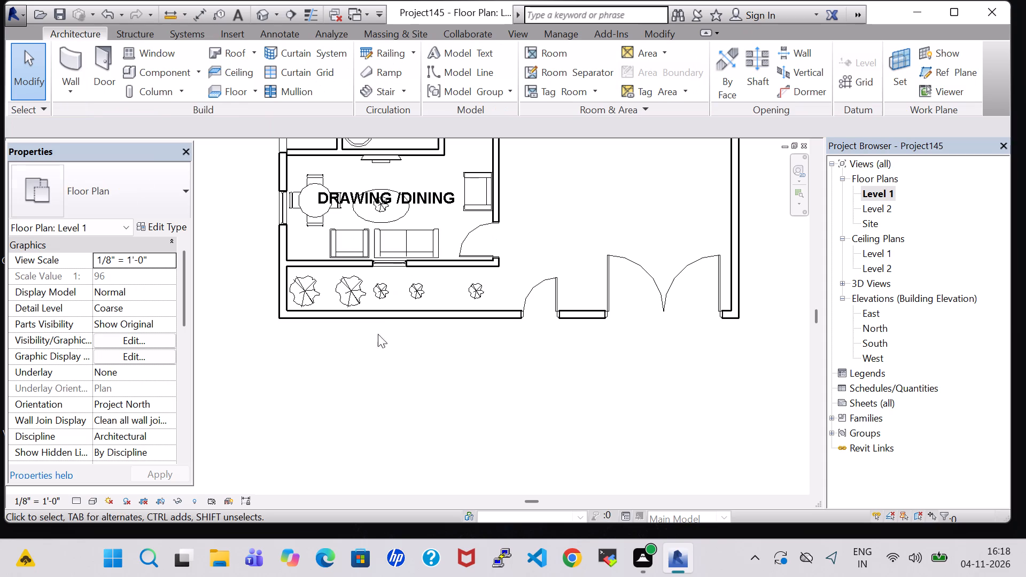
Change the middle plant in the strip to Crane Lily - 3' and nudge it slightly east.
click(384, 292)
click(111, 186)
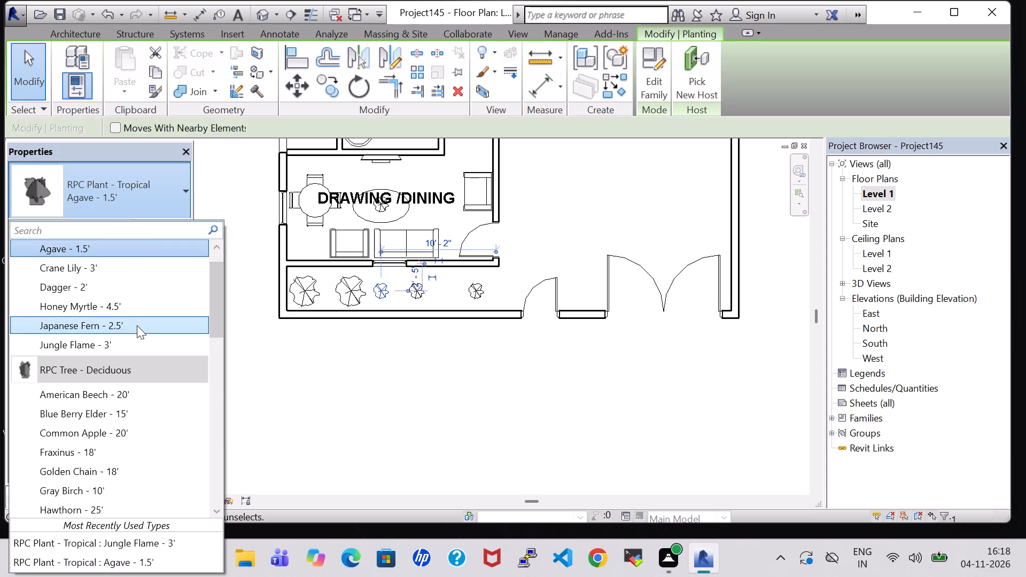
click(105, 263)
key(Right)
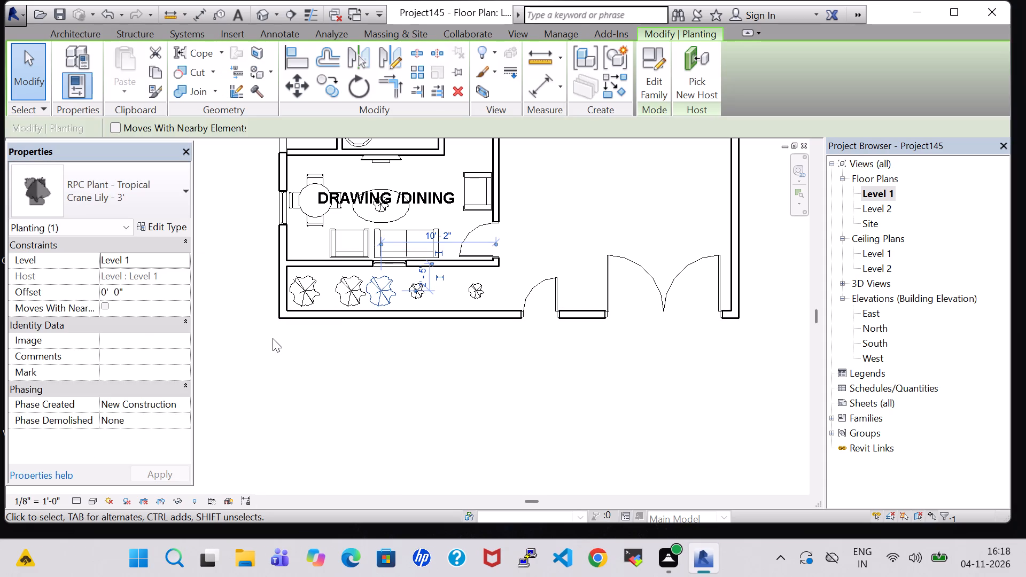
key(Right)
click(416, 369)
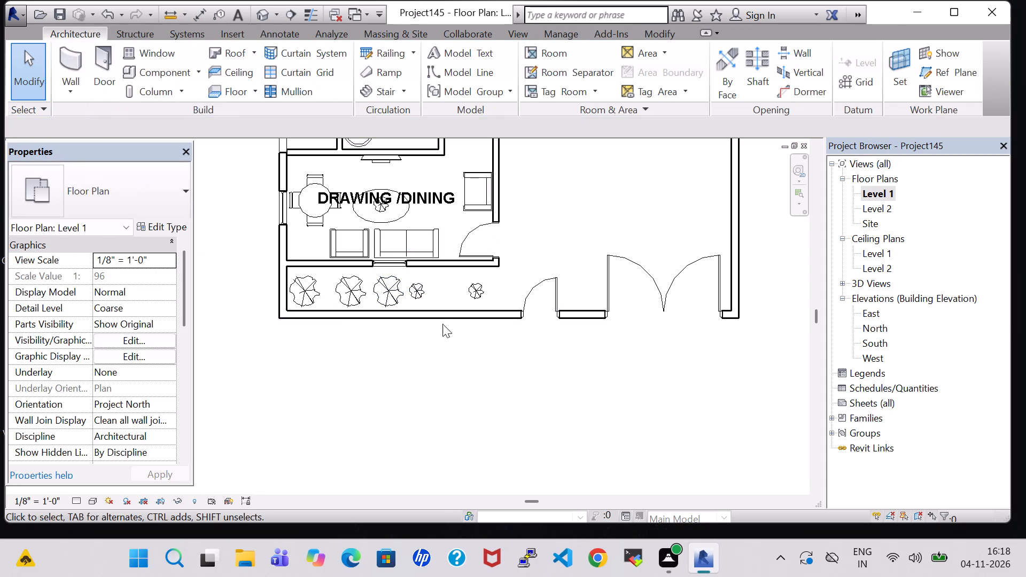
Nudge the fourth plant from the west slightly east and change it to Jungle Flame - 3'.
click(419, 295)
key(Right)
key(Right)
key(Right)
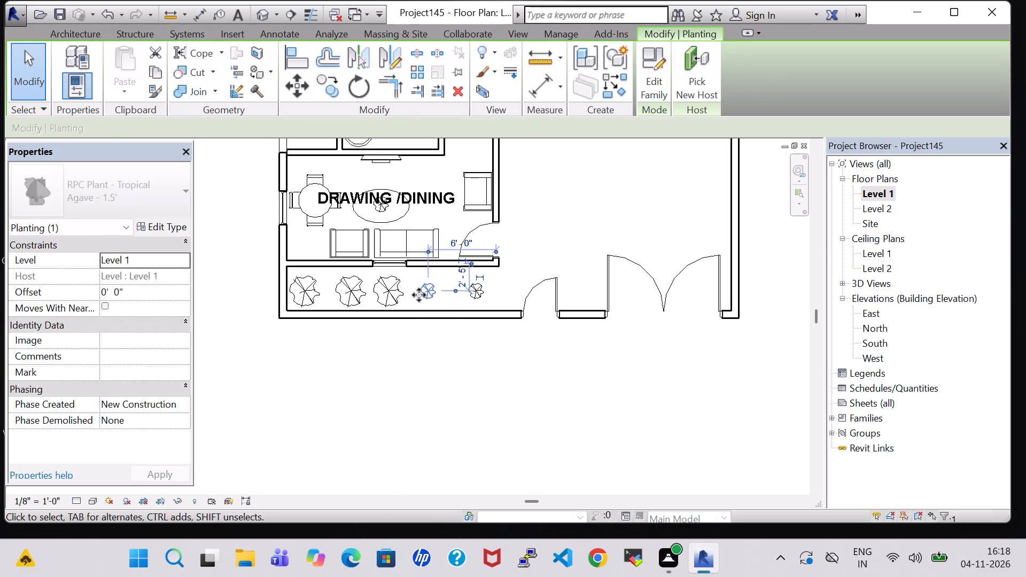
key(Right)
click(91, 189)
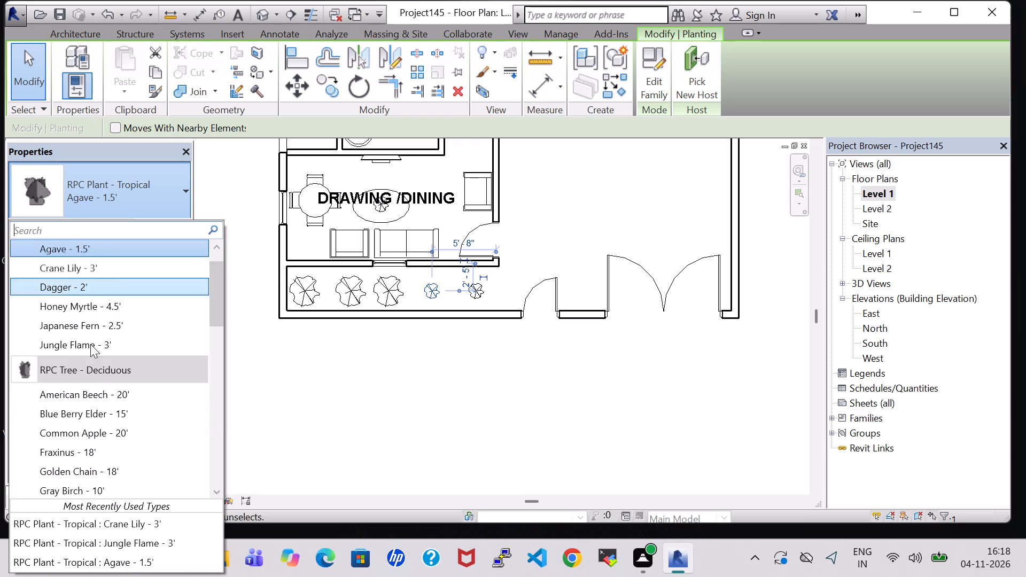
click(121, 339)
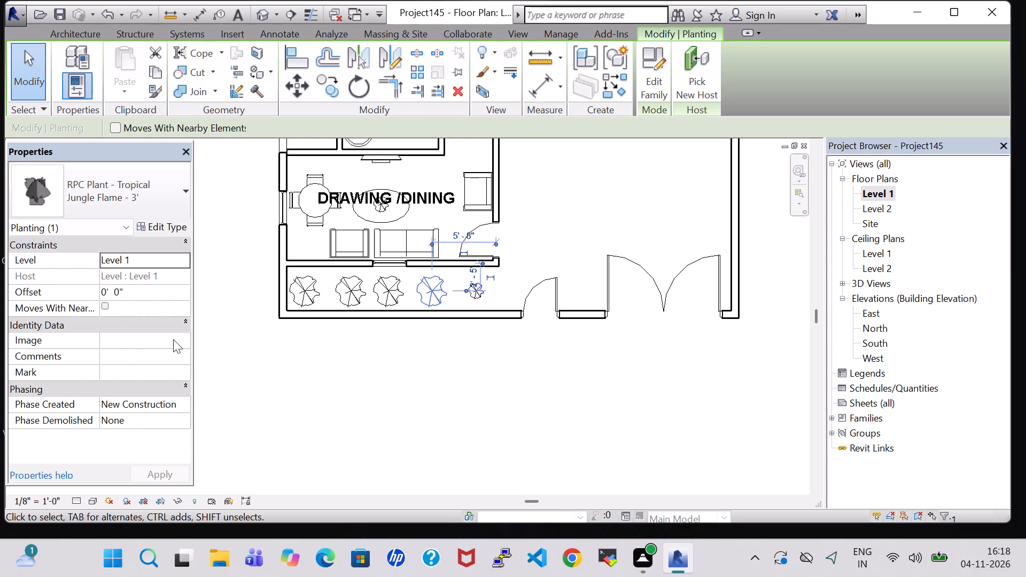
click(377, 357)
Change the second plant from the west in the strip to Crane Lily - 3'.
click(298, 285)
click(308, 372)
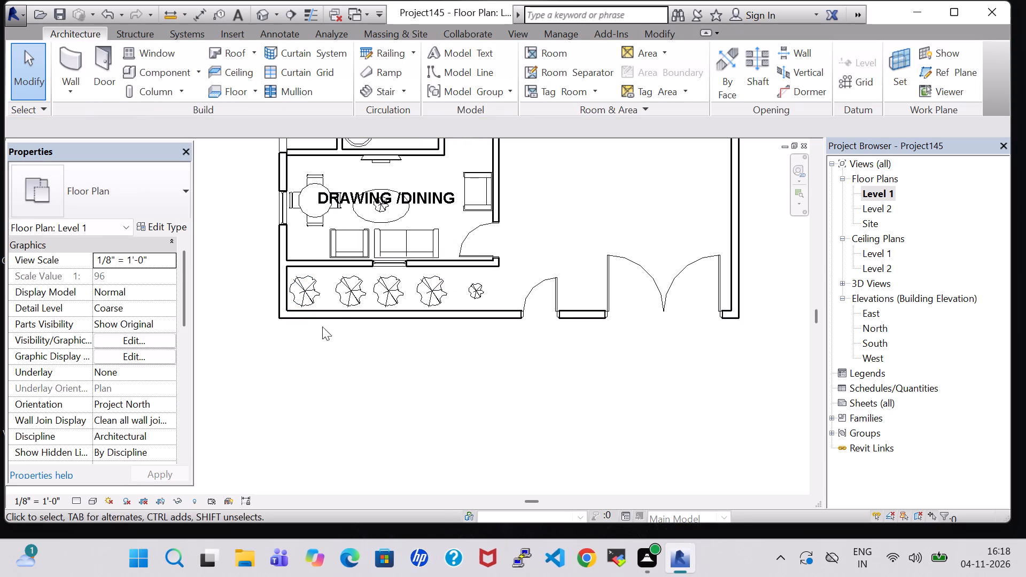
click(343, 301)
click(376, 389)
click(344, 286)
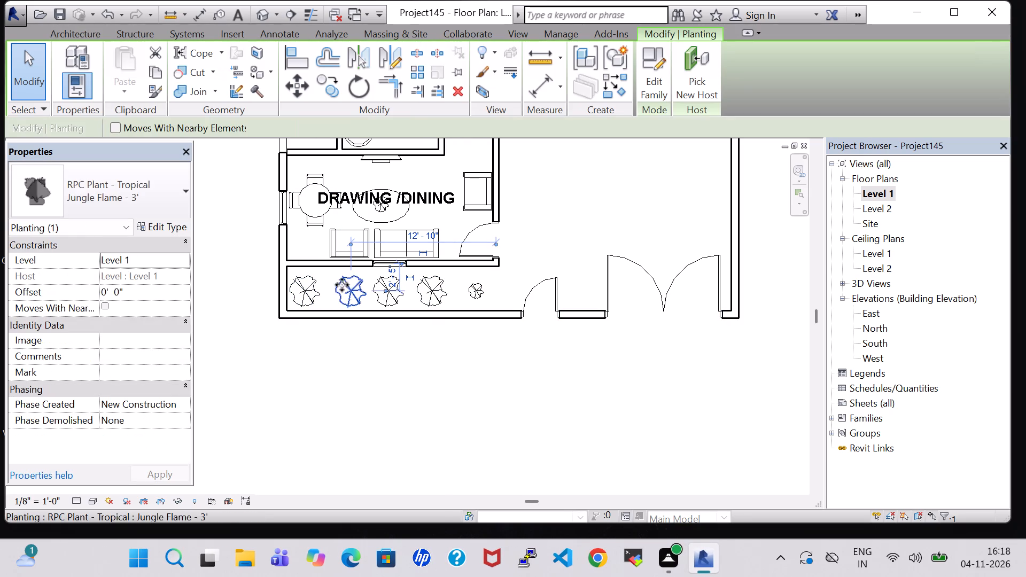
click(141, 174)
scroll(104, 299, up, 1)
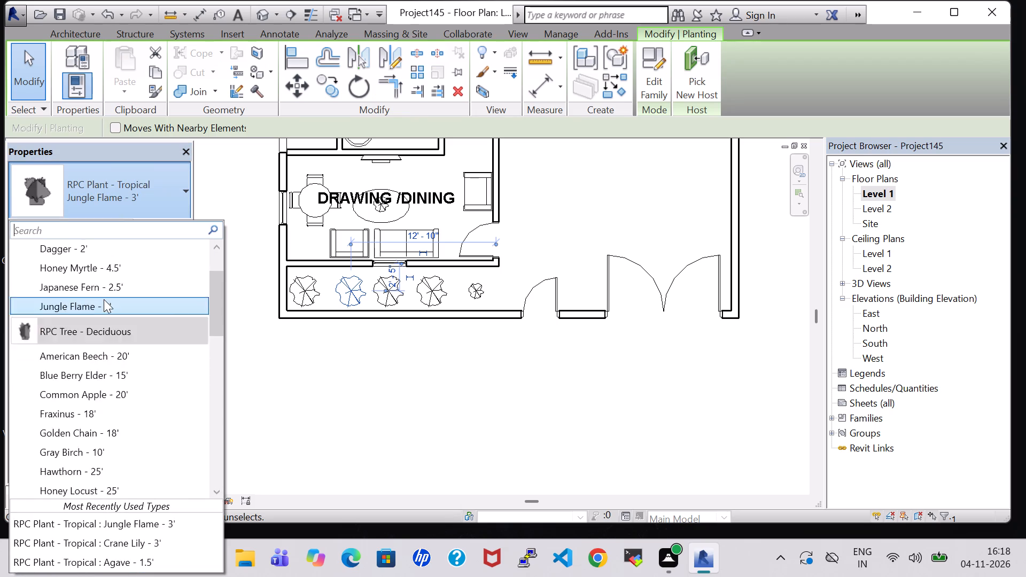
scroll(104, 299, up, 1)
click(98, 266)
click(336, 384)
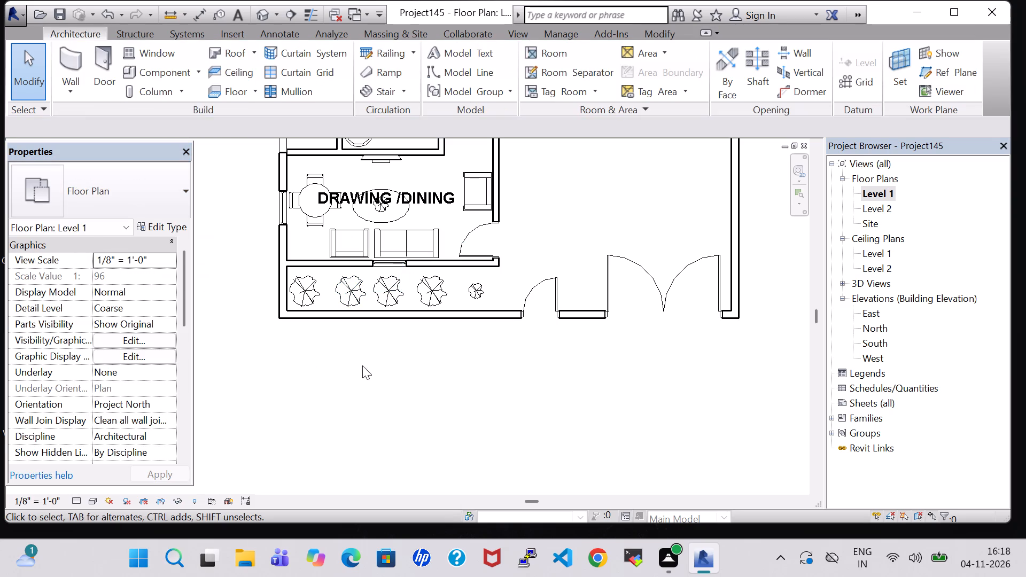
Check the types of the three western plants and change the middle one to Jungle Flame - 3'.
click(385, 287)
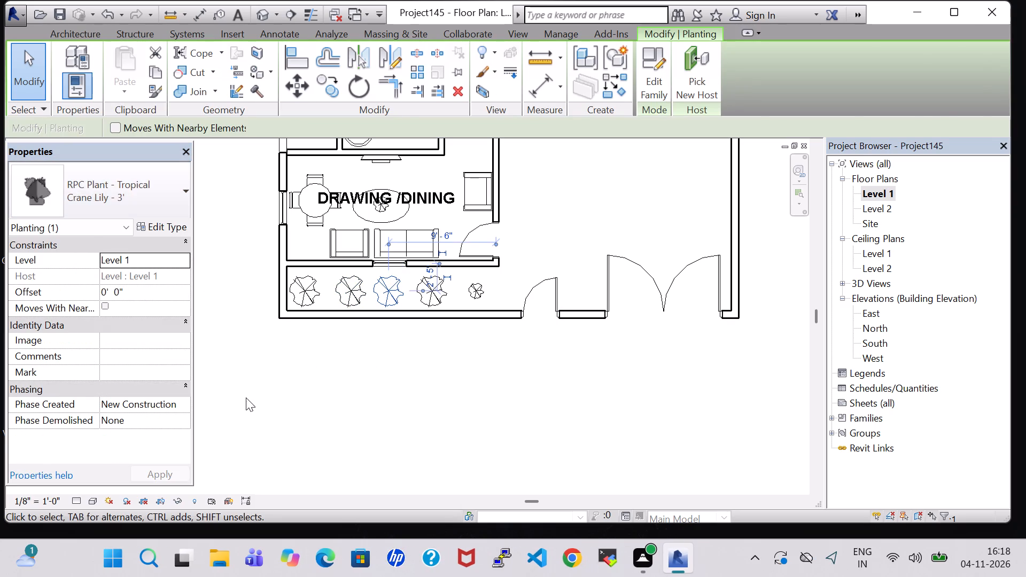
click(246, 397)
click(308, 299)
click(351, 422)
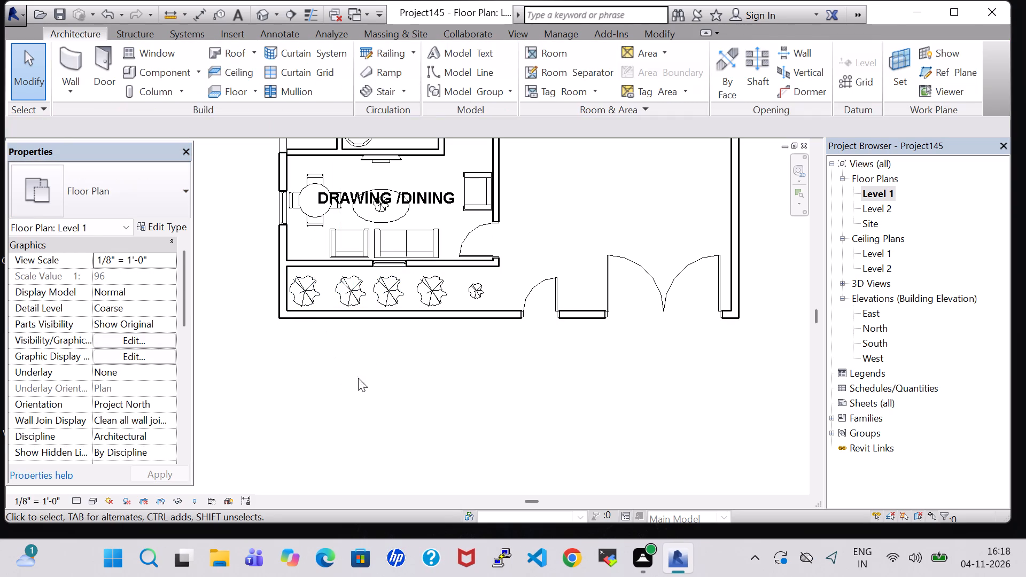
click(347, 297)
click(399, 410)
click(389, 293)
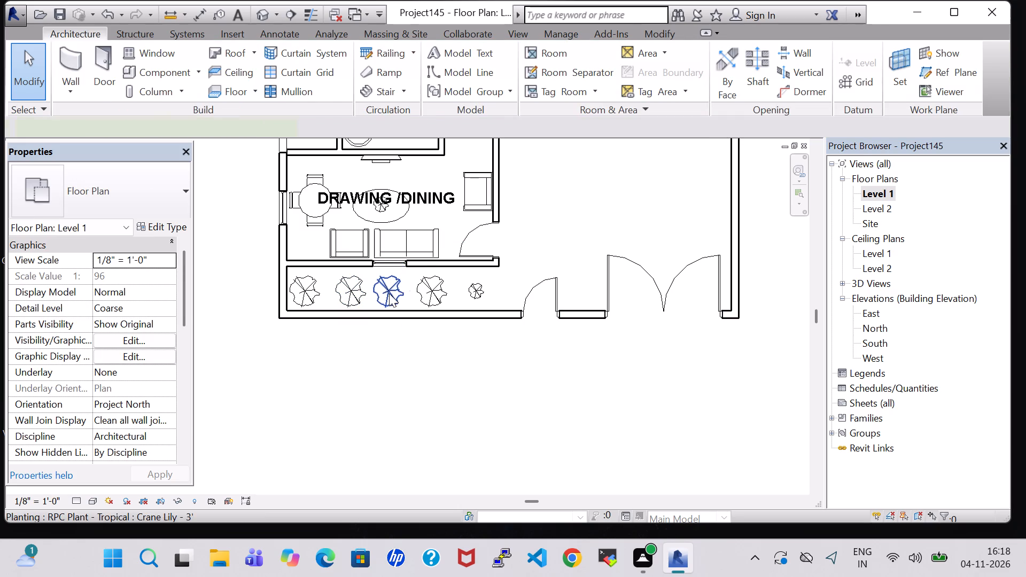
click(114, 171)
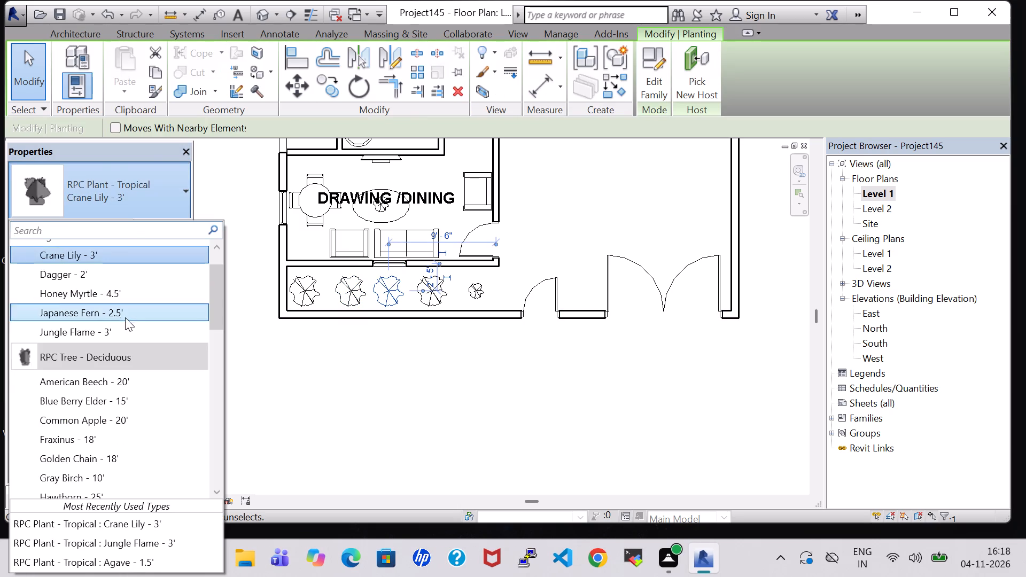
click(125, 337)
click(419, 345)
Change the fourth plant from the west to Crane Lily - 3' and the easternmost plant to Jungle Flame - 3'.
click(429, 301)
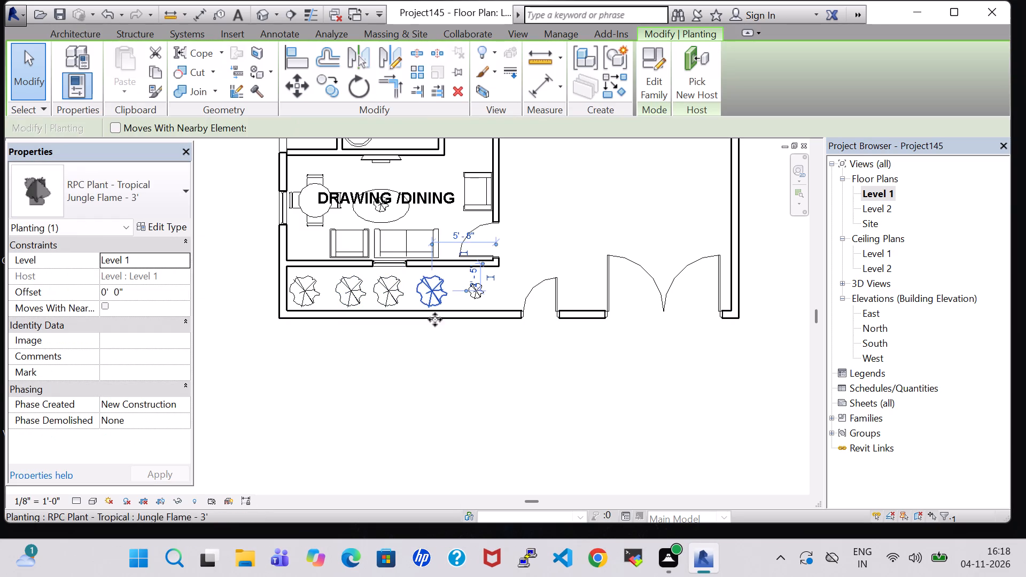
click(162, 211)
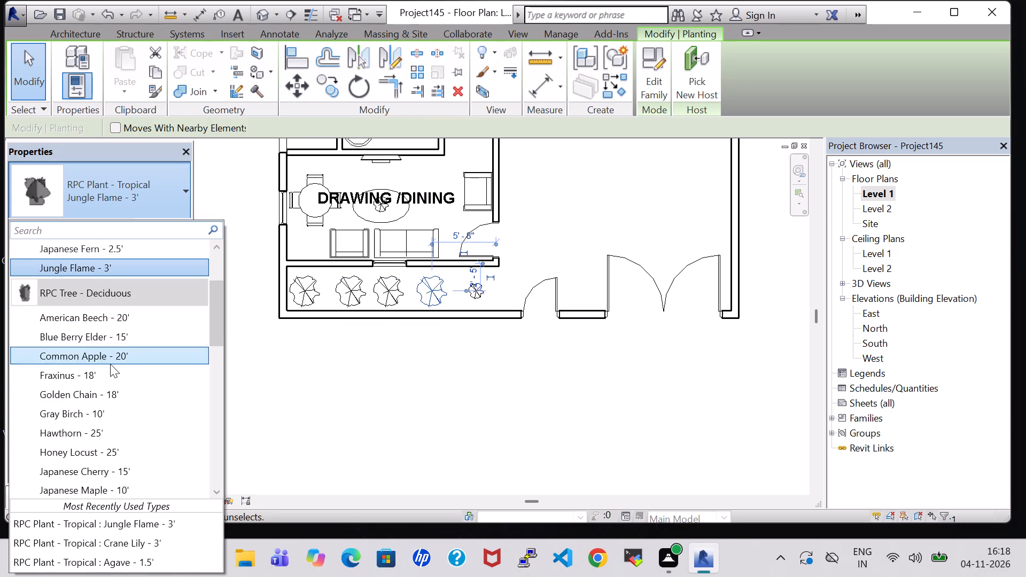
scroll(113, 372, up, 2)
click(90, 267)
click(444, 361)
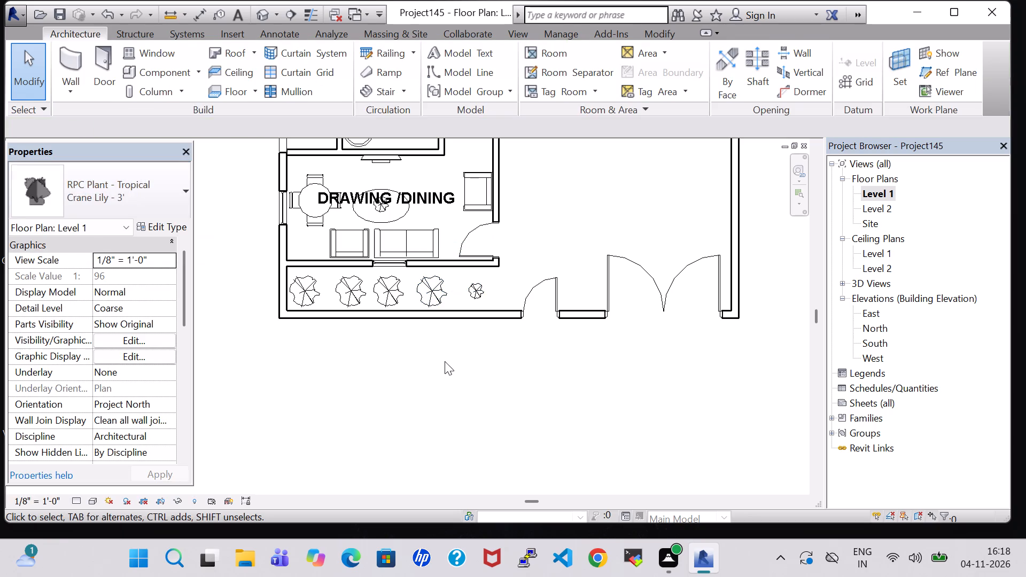
click(475, 289)
click(125, 196)
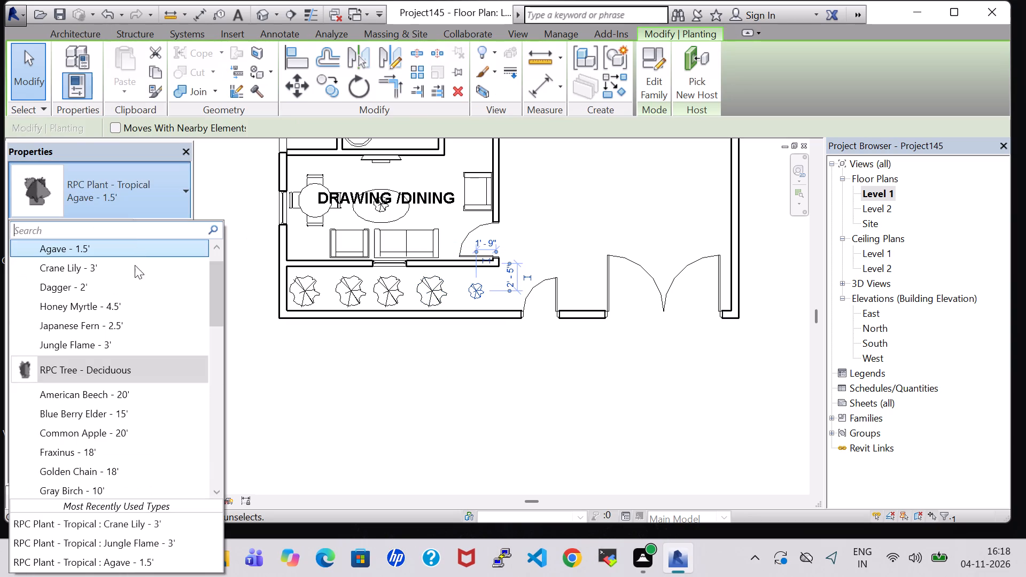
click(140, 346)
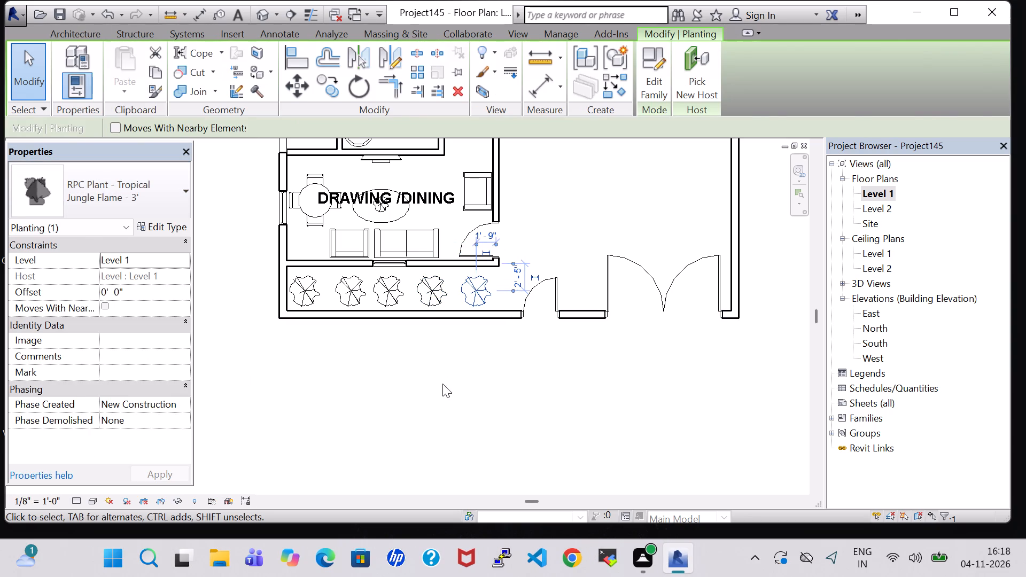
click(442, 384)
Nudge the middle plant in the strip slightly east to even out the row's spacing.
click(385, 293)
key(Right)
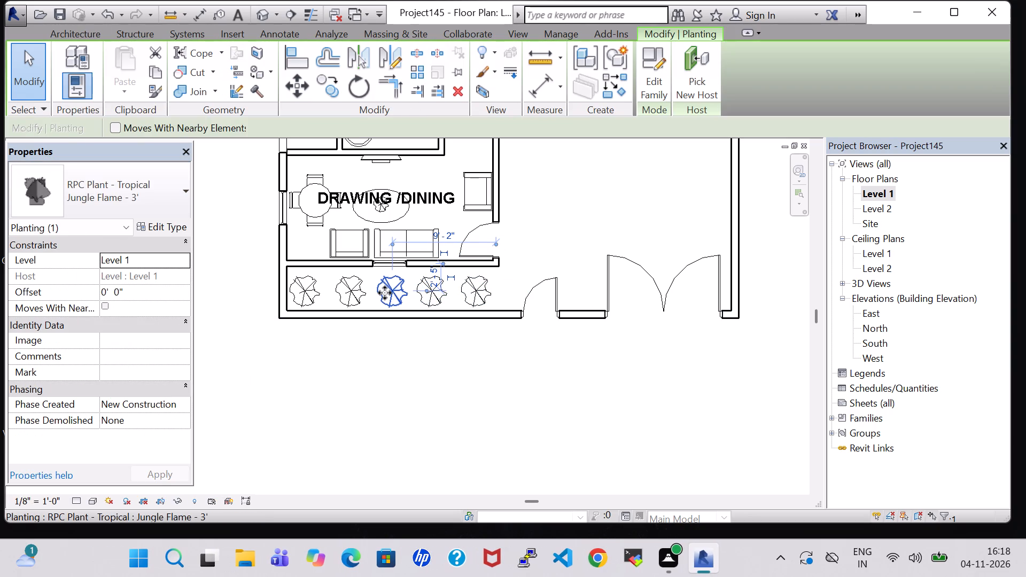
click(418, 428)
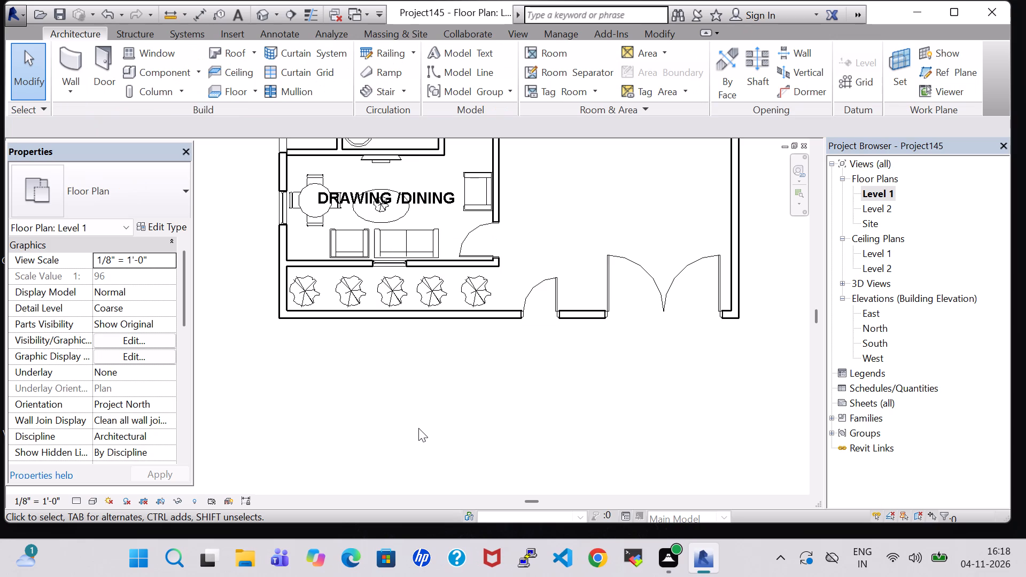
Load the RPC Beetle family from the Entourage folder of the US Imperial library.
scroll(418, 428, down, 1)
middle_drag(416, 415, 299, 425)
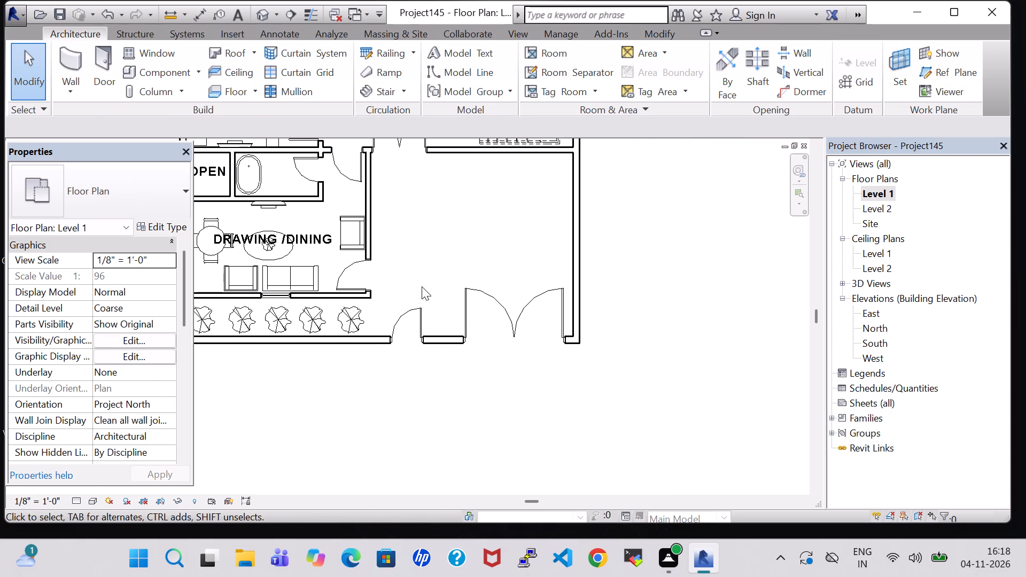
scroll(427, 257, down, 3)
middle_drag(427, 257, 427, 263)
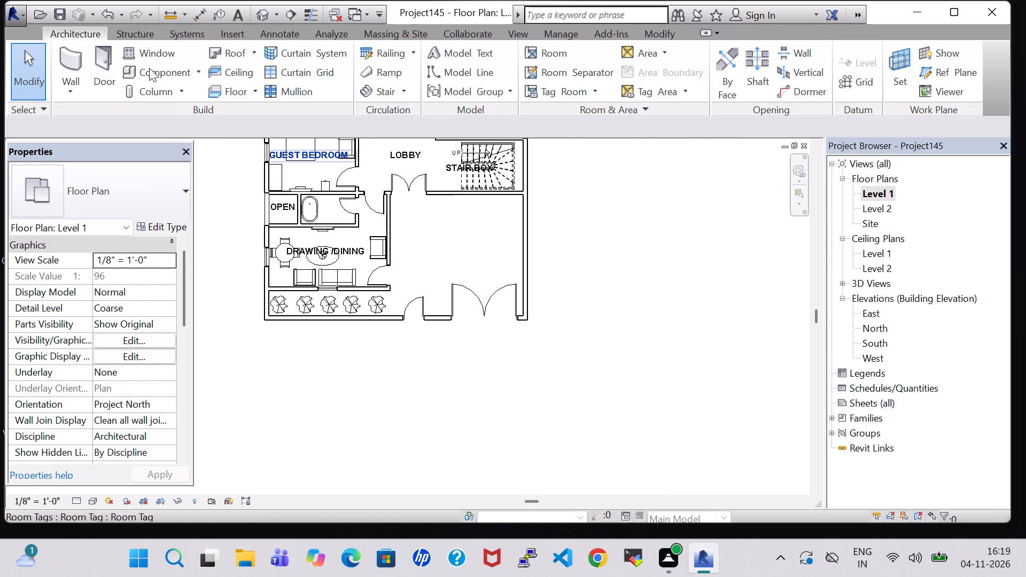
click(149, 68)
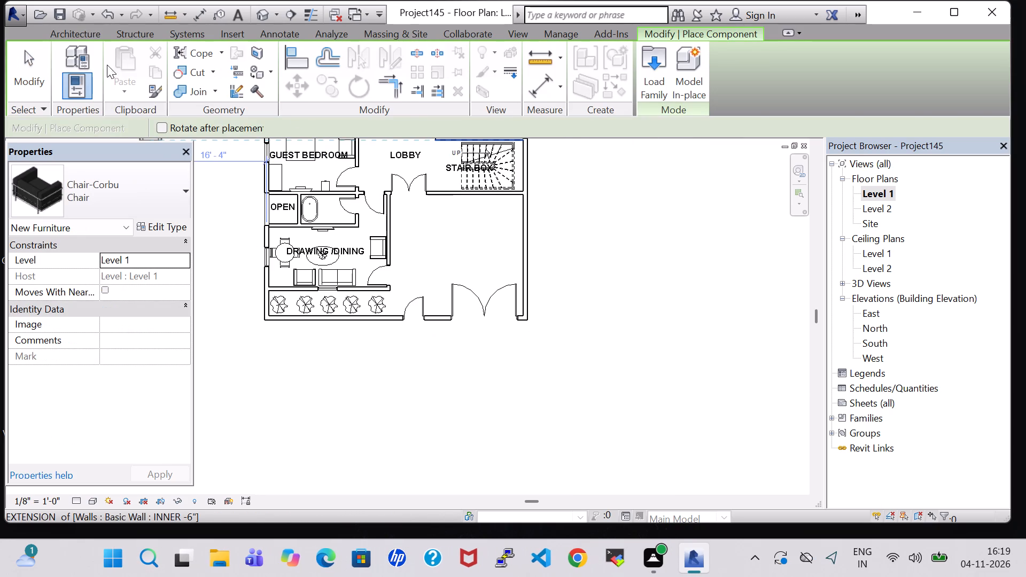
click(81, 36)
click(177, 77)
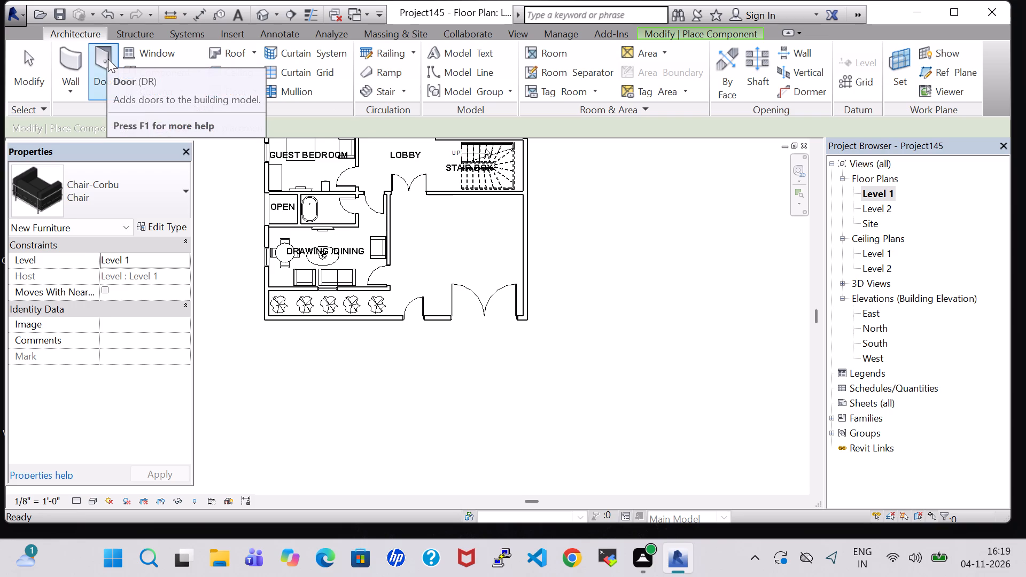
key(Escape)
click(163, 76)
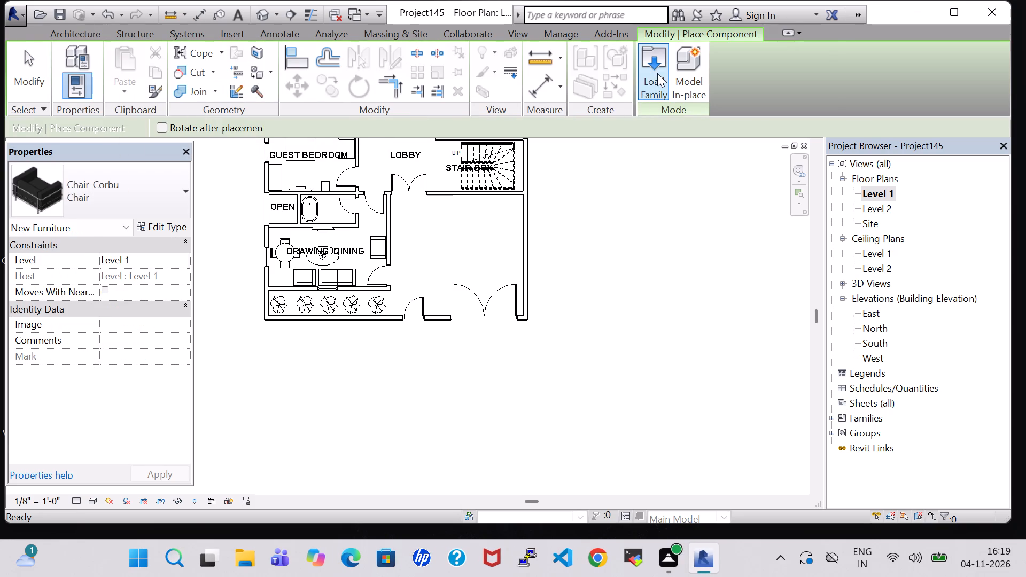
click(657, 73)
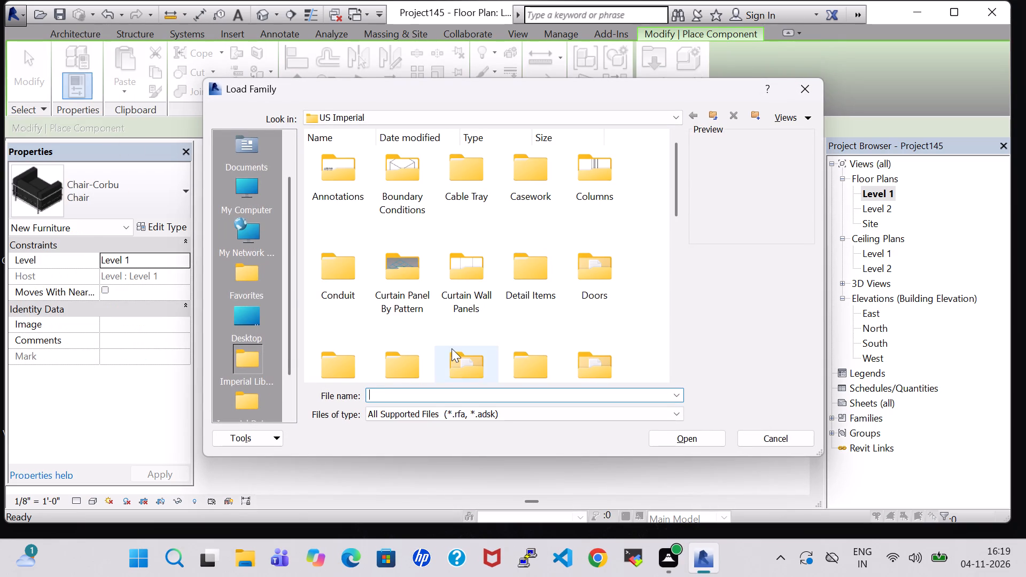
double_click(452, 348)
click(340, 169)
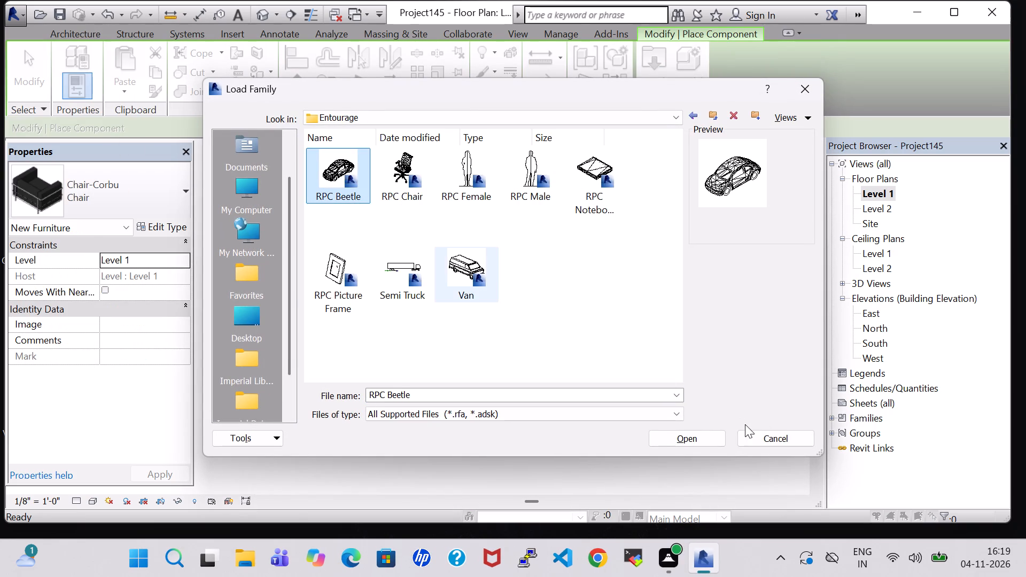
click(706, 442)
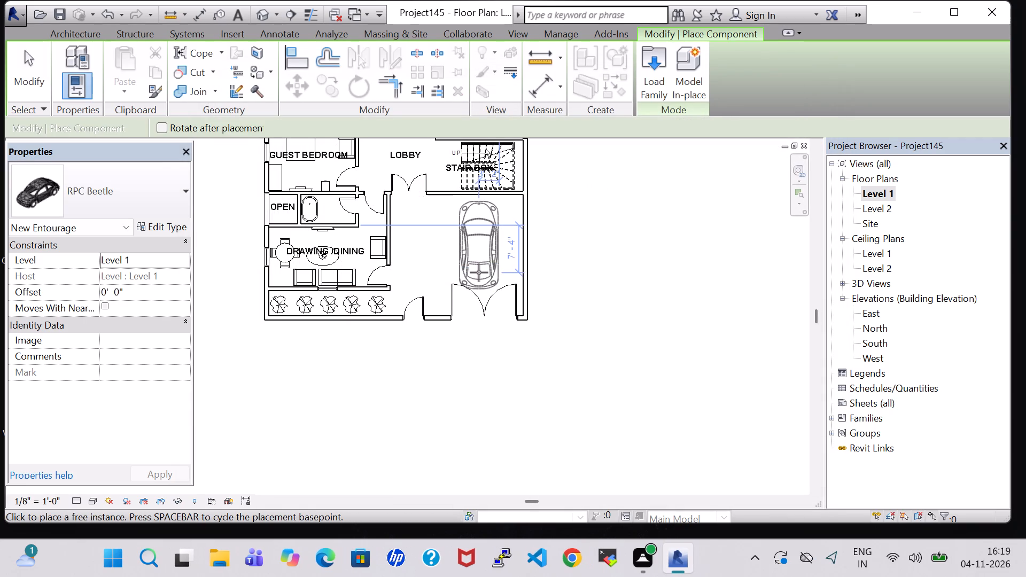
Place the RPC Beetle in the open area south of the stair box, just inside the double gate.
scroll(479, 272, up, 5)
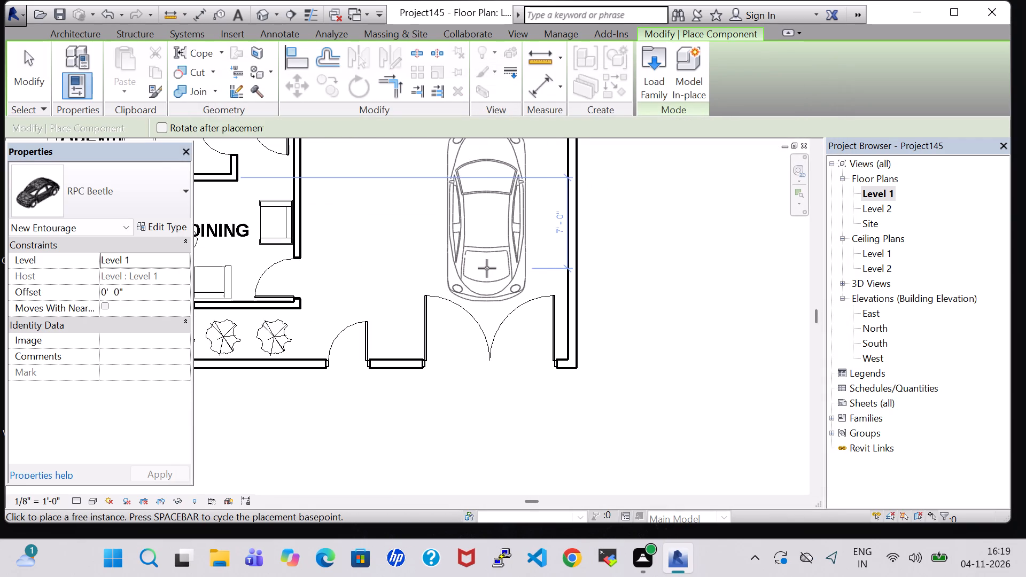
middle_drag(487, 268, 480, 387)
click(479, 385)
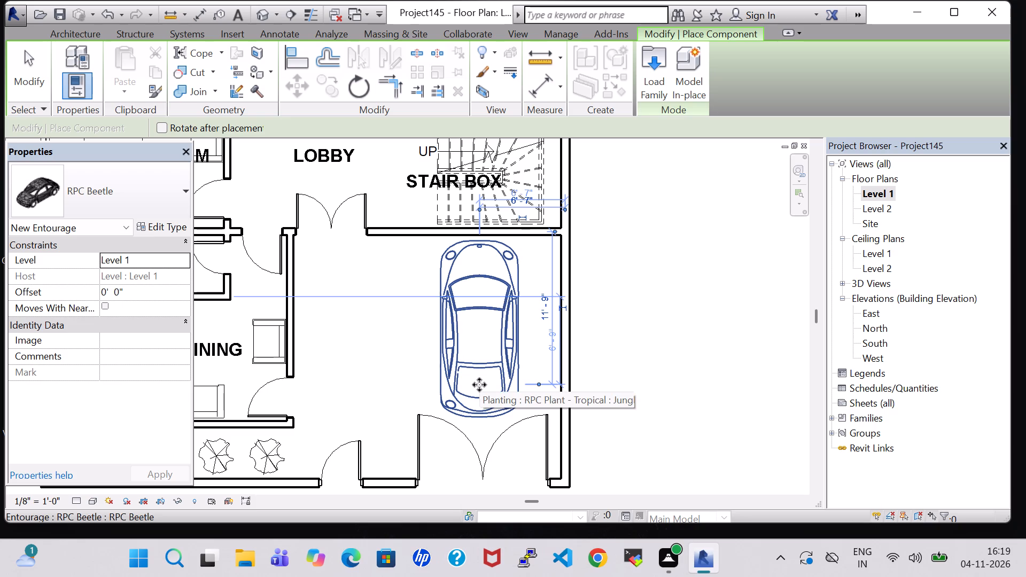
key(Escape)
key(Escape)
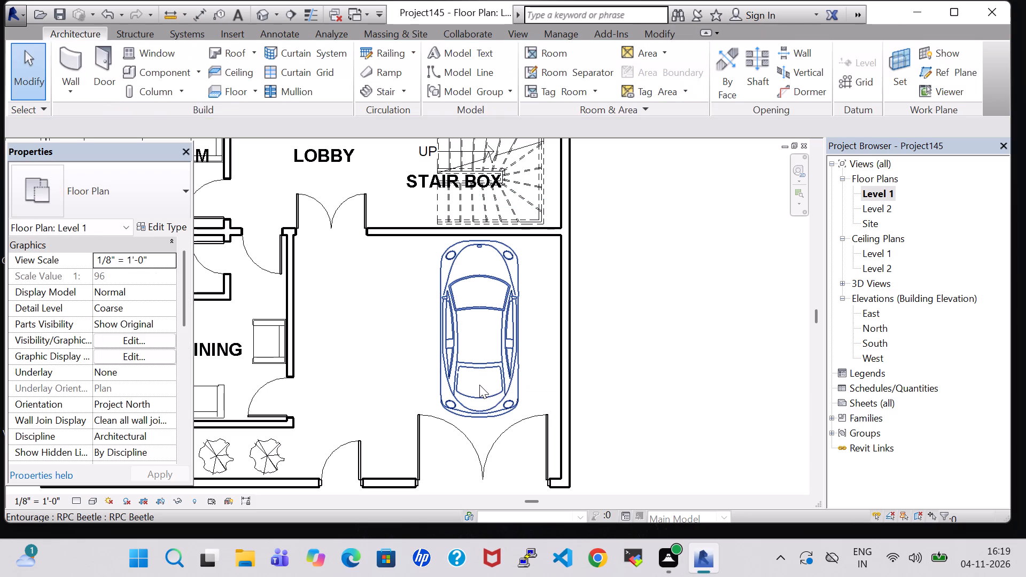
Place a tagged room in the open area around the car and name it CAR PORCH.
click(550, 51)
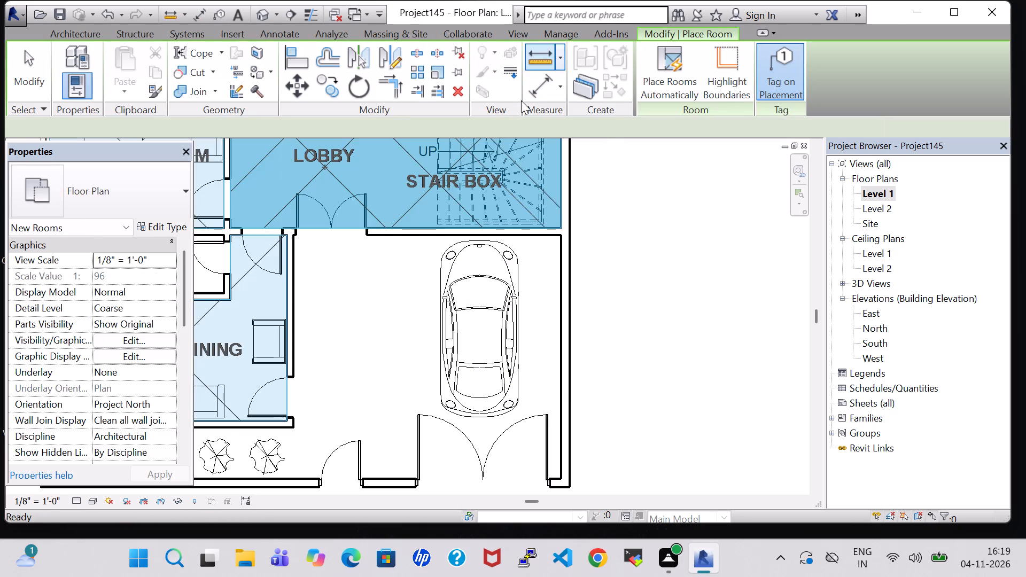
click(386, 325)
key(Escape)
key(Escape)
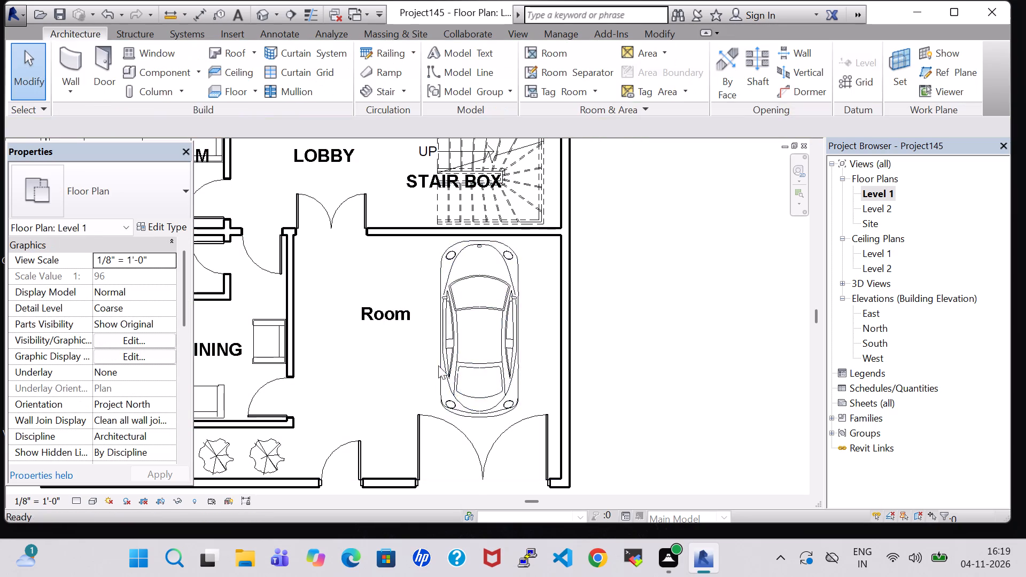
double_click(399, 315)
key(BackSpace)
text(CAR)
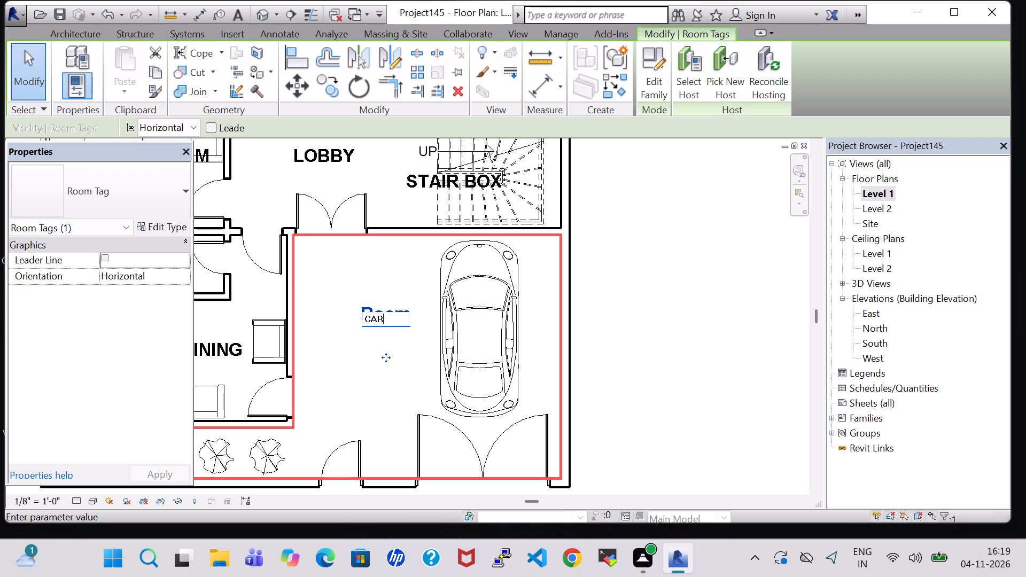
key(space)
text(PORCH)
key(Return)
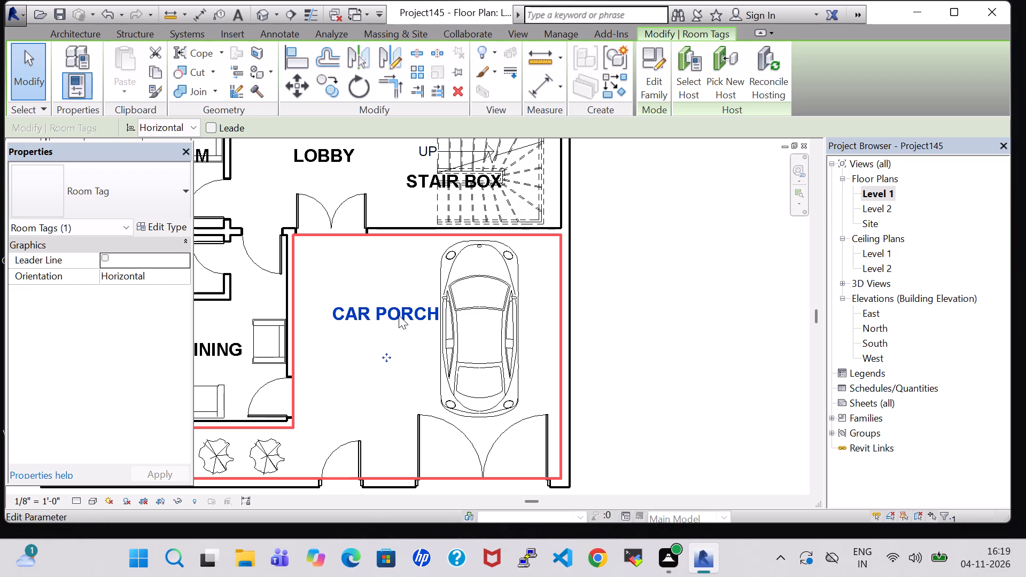
Nudge the CAR PORCH tag slightly west and south so it sits clear of the car.
key(Left)
key(Left)
key(Left)
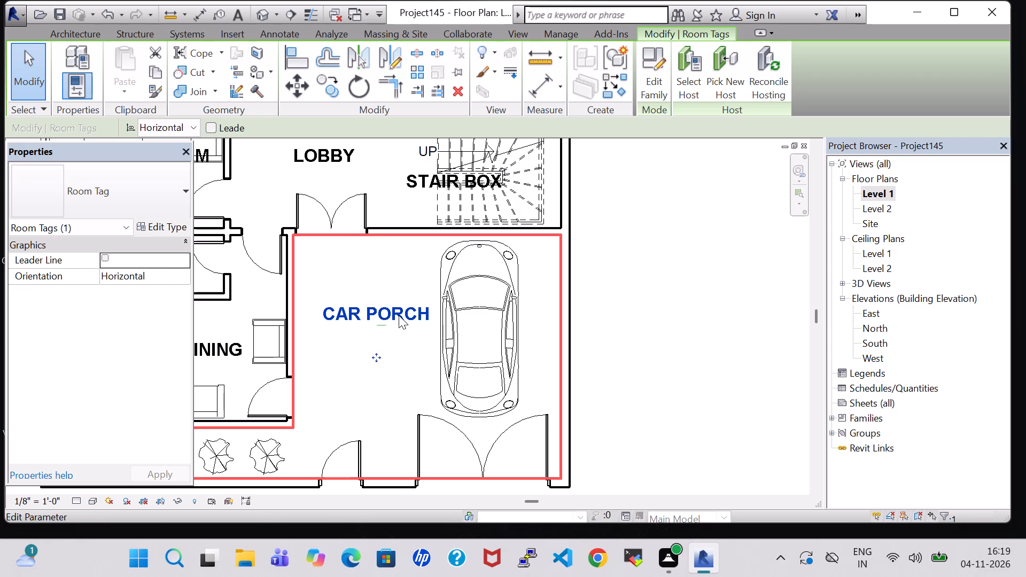
key(Down)
key(Down)
key(Down)
key(Down)
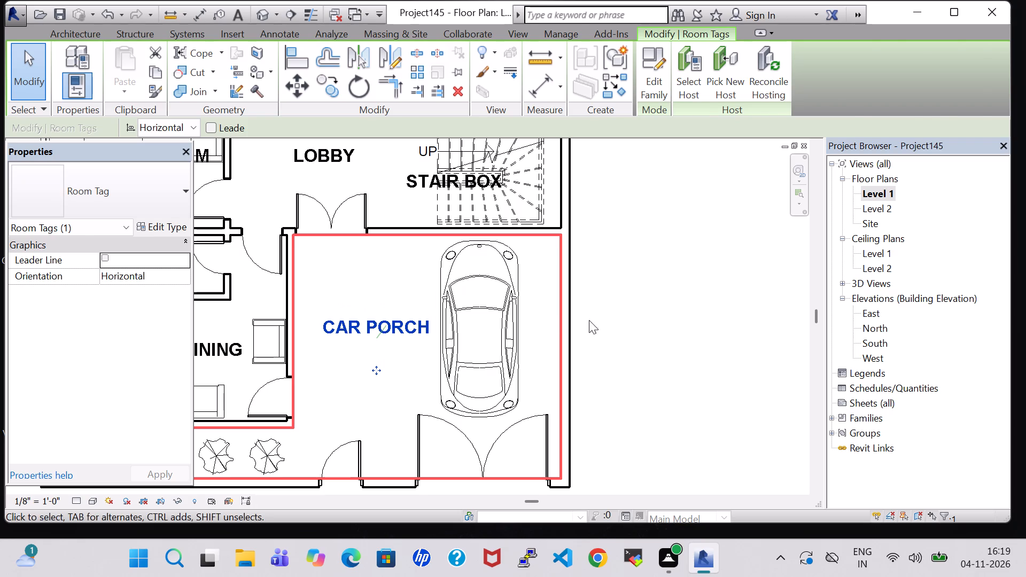
click(618, 316)
Place a rotated 9' x 18' - 90 deg parking space across the double gate, its closed end about 9'-0" south of the front wall.
click(392, 38)
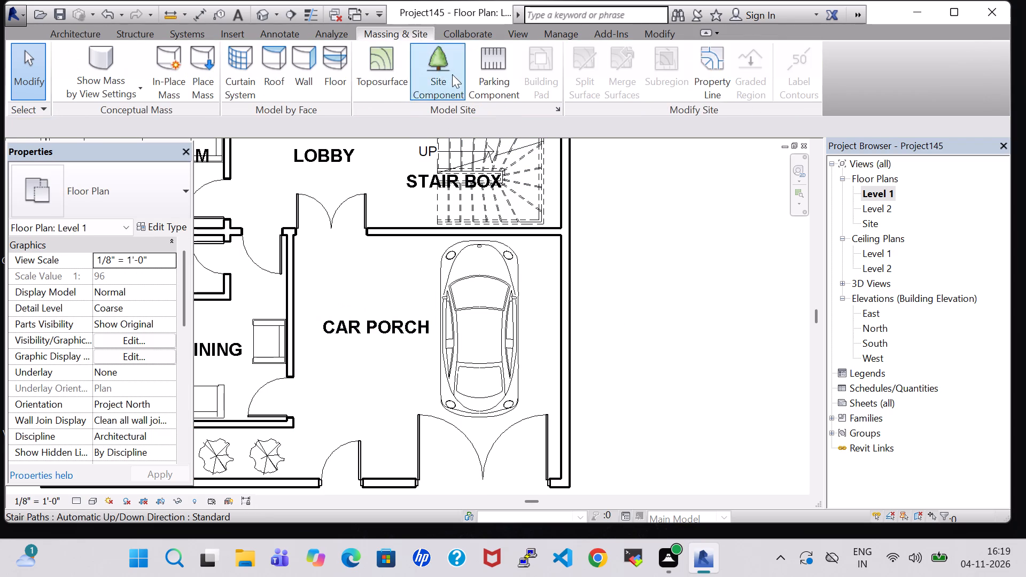
click(492, 79)
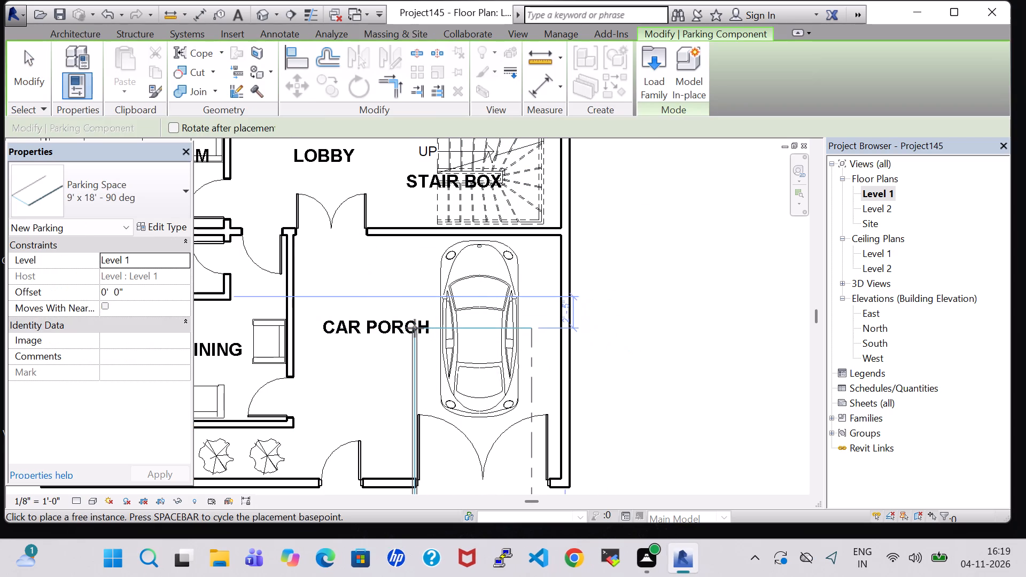
key(space)
key(space)
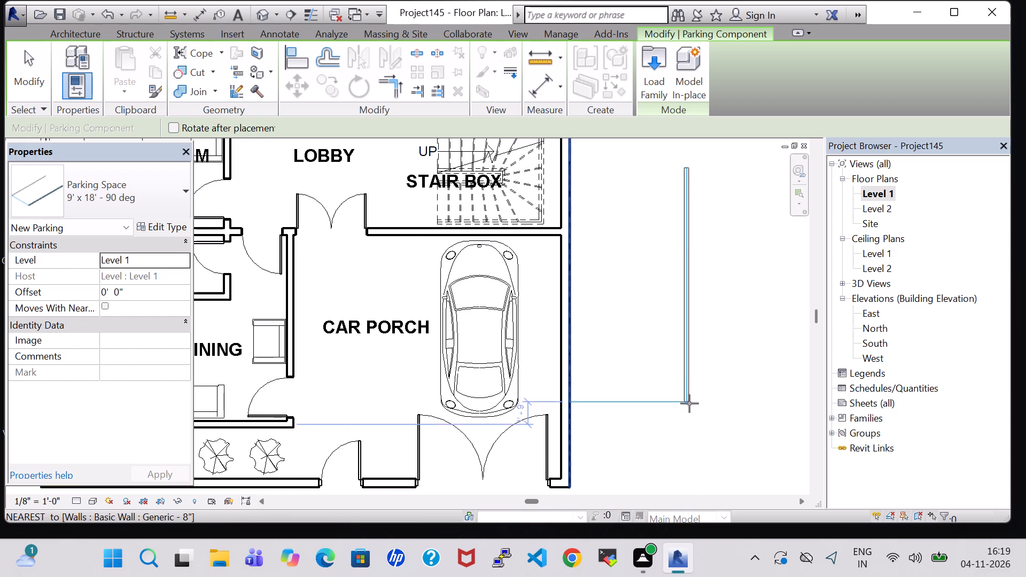
middle_drag(689, 431, 720, 280)
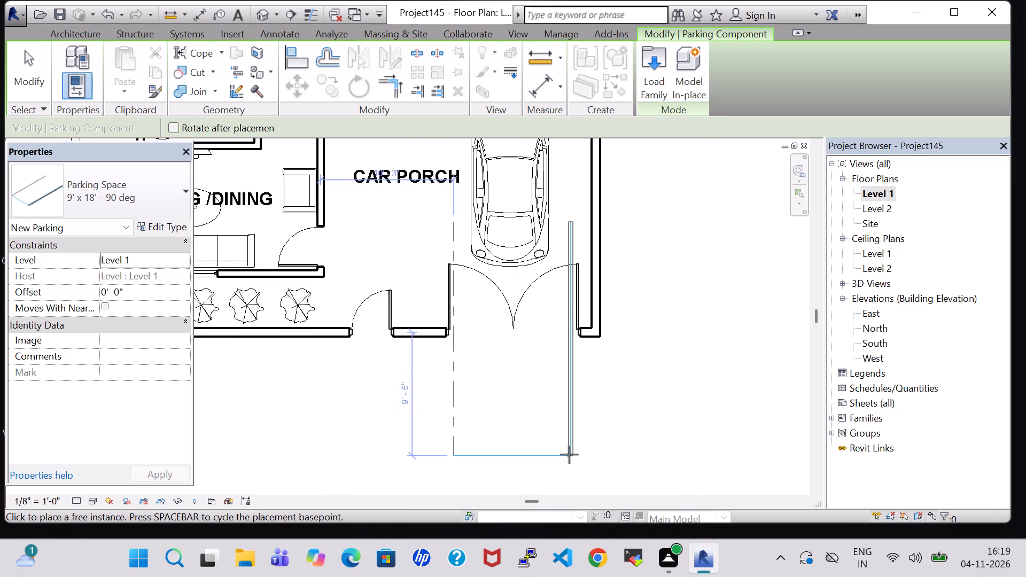
click(571, 449)
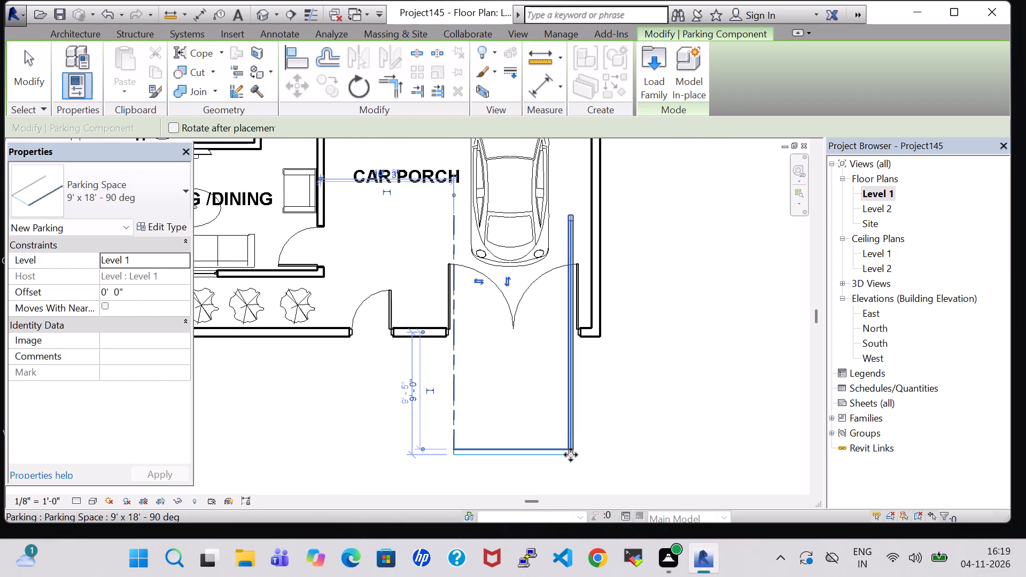
key(Escape)
key(Escape)
Set the parking space type's pl to 14' and pw to 7'.
click(532, 453)
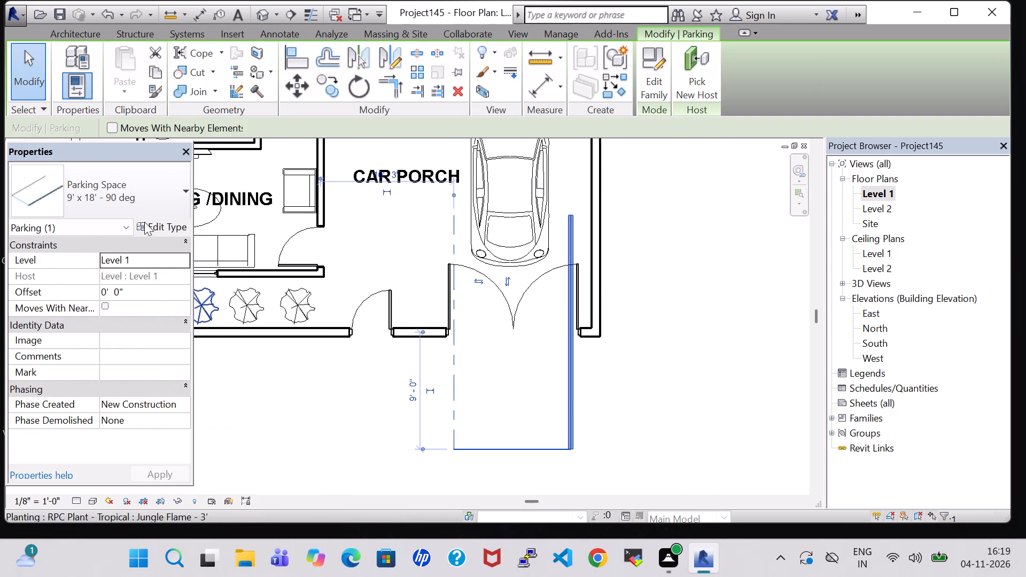
click(149, 225)
double_click(363, 274)
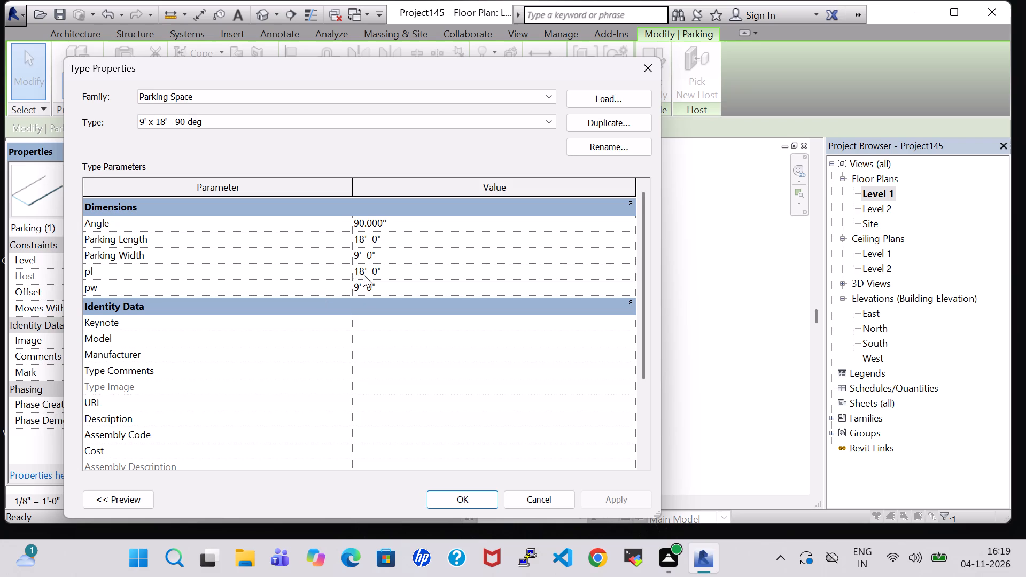
key(BackSpace)
key(4)
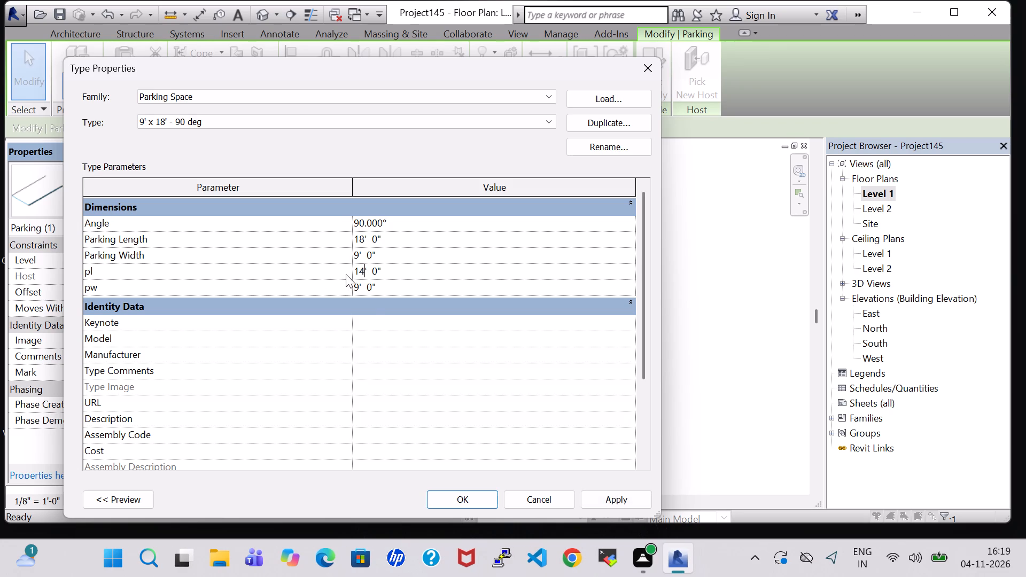
double_click(359, 290)
key(BackSpace)
key(7)
click(468, 500)
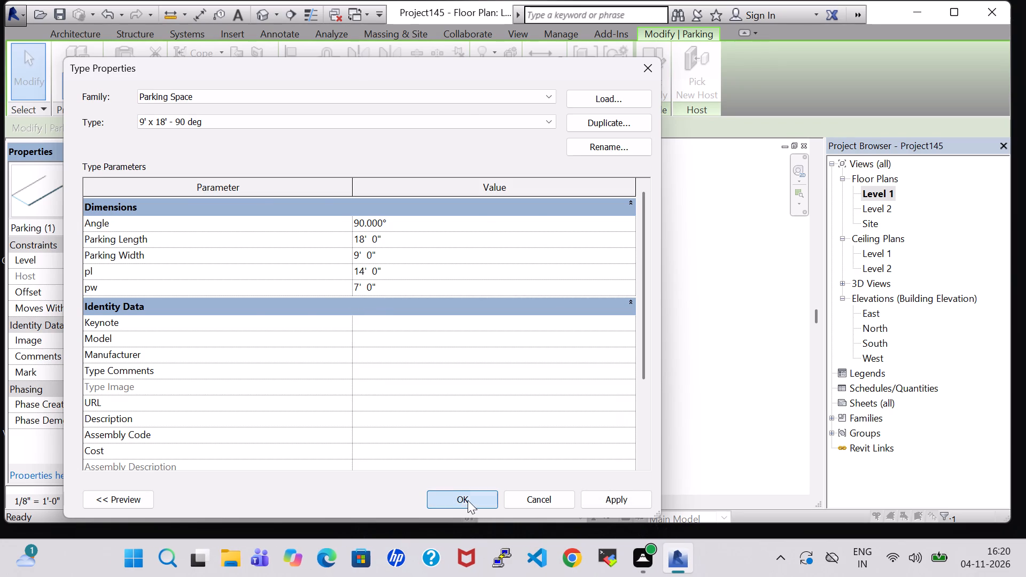
click(629, 433)
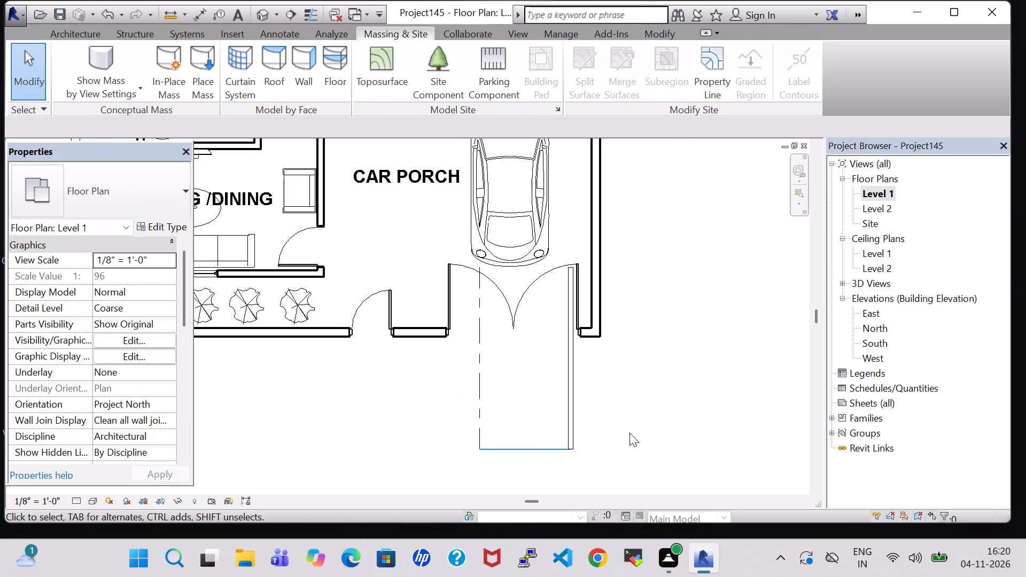
Nudge the parking space west and north around the car, leaving its south end about 3'-0" inside the front wall.
click(534, 443)
key(Left)
key(Left)
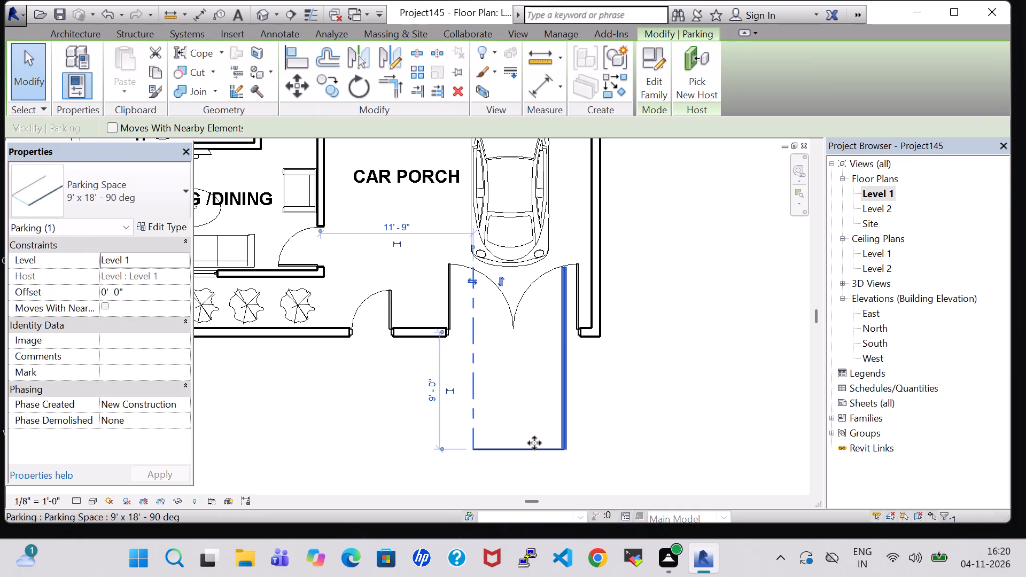
key(Left)
key(Left)
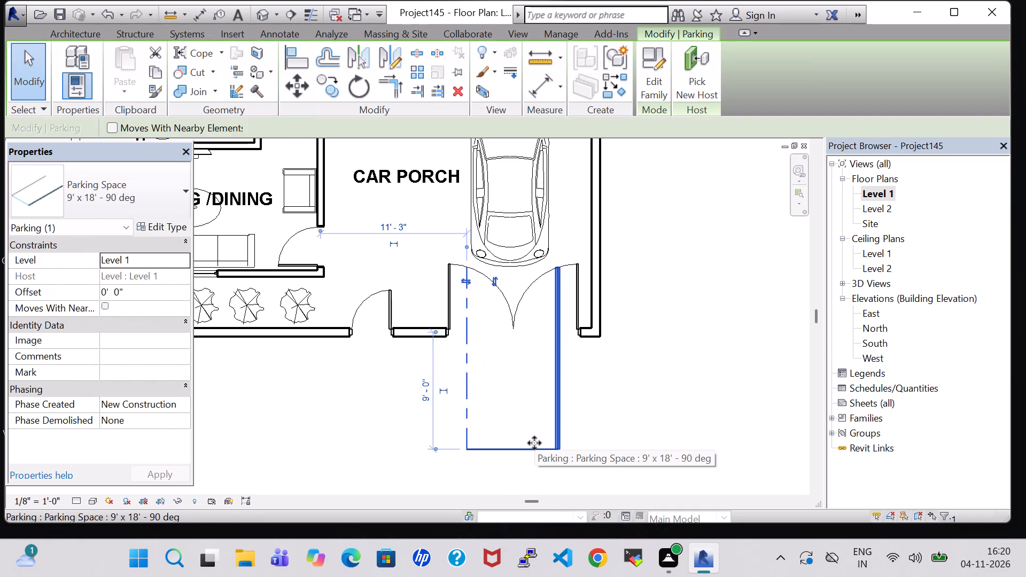
key(Left)
key(Up)
key(Up)
key(Up)
key(Up)
key(Up)
key(Up)
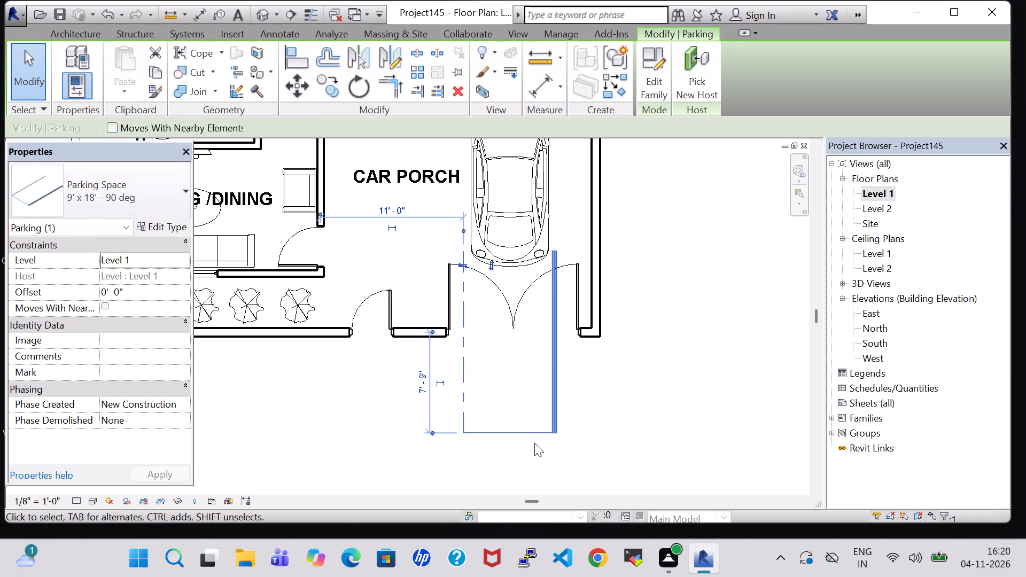
key(Up)
key(Up)
key(Up)
key(Up)
key(Up)
key(Up)
key(Up)
key(Up)
key(Up)
key(Up)
key(Up)
key(Up)
key(Up)
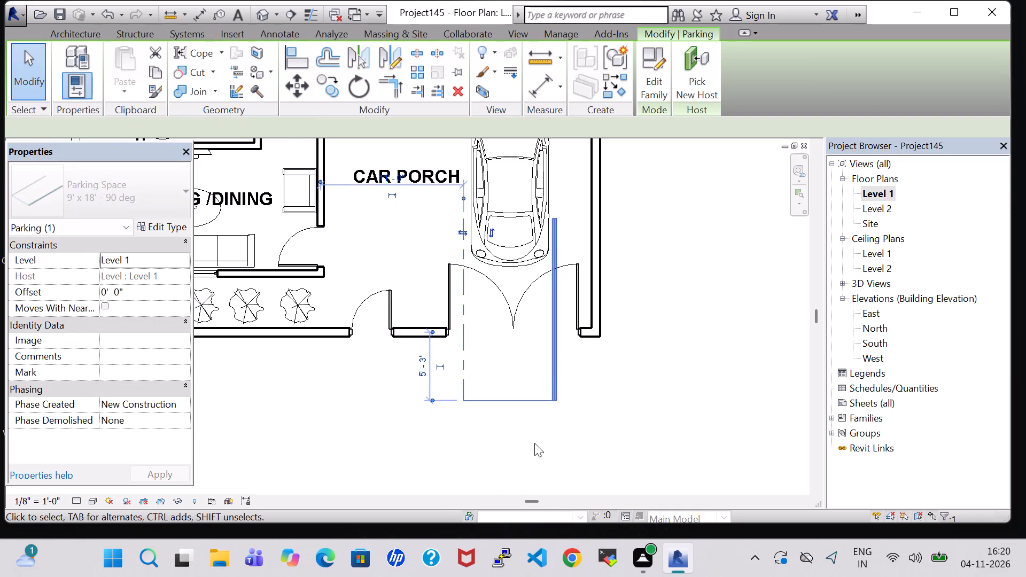
key(Up)
key(Up)
key(Up)
key(Up)
key(Up)
key(Up)
key(Up)
key(Up)
key(Up)
key(Up)
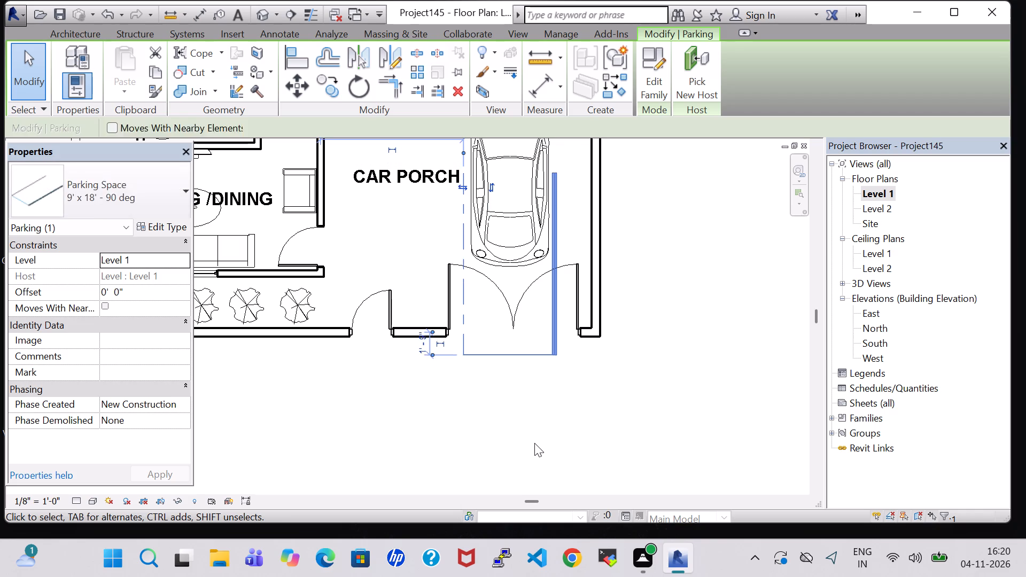
key(Up)
key(Up)
key(Up)
key(Up)
key(Up)
key(Up)
key(Up)
key(Up)
key(Up)
key(Up)
key(Up)
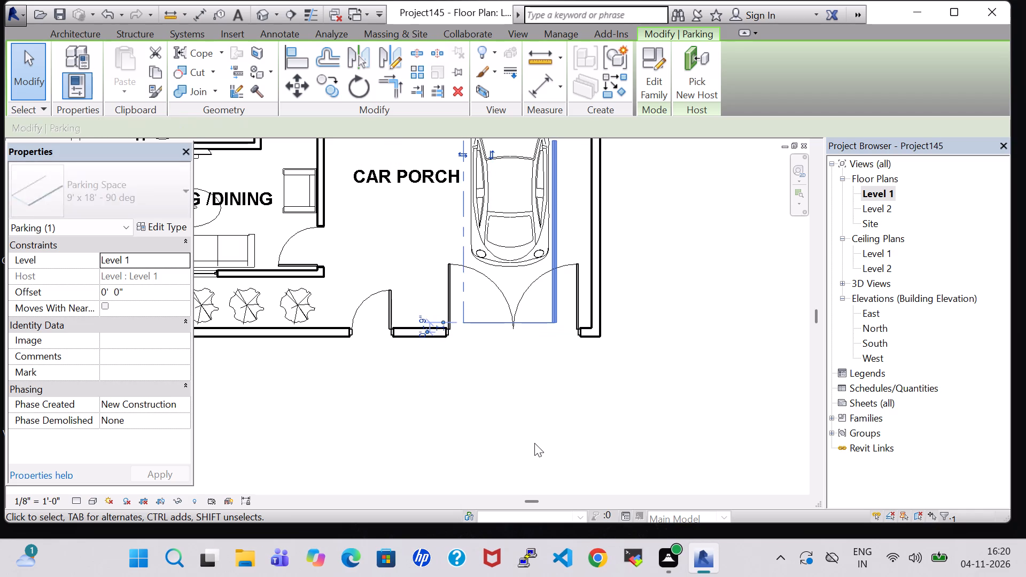
key(Up)
key(Up)
key(Up)
key(Up)
key(Up)
key(Up)
key(Up)
key(Up)
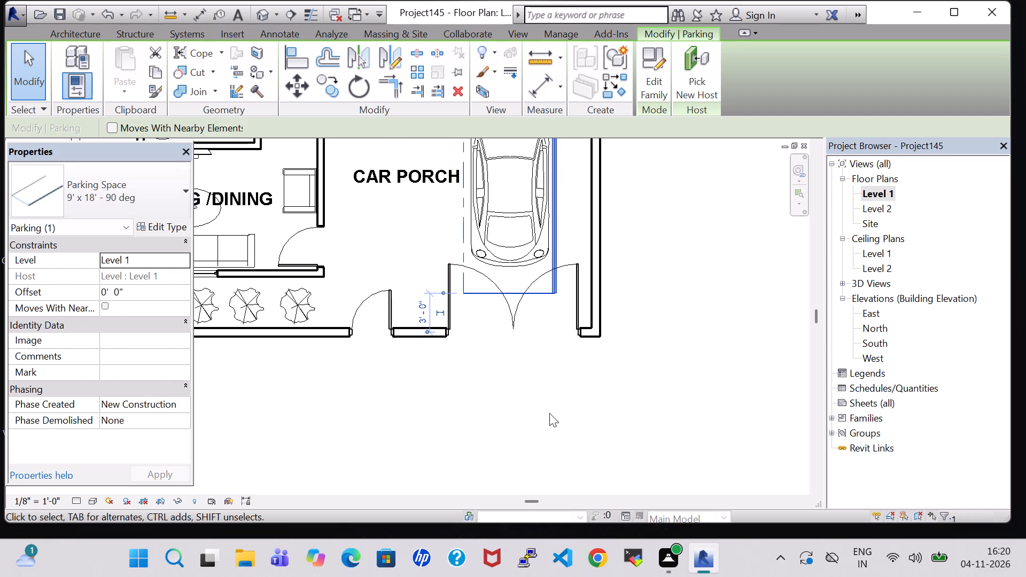
Nudge the parking space north until its closed south end sits about 4'-9" inside the front wall, just behind the car.
middle_drag(644, 210, 649, 324)
scroll(644, 210, up, 1)
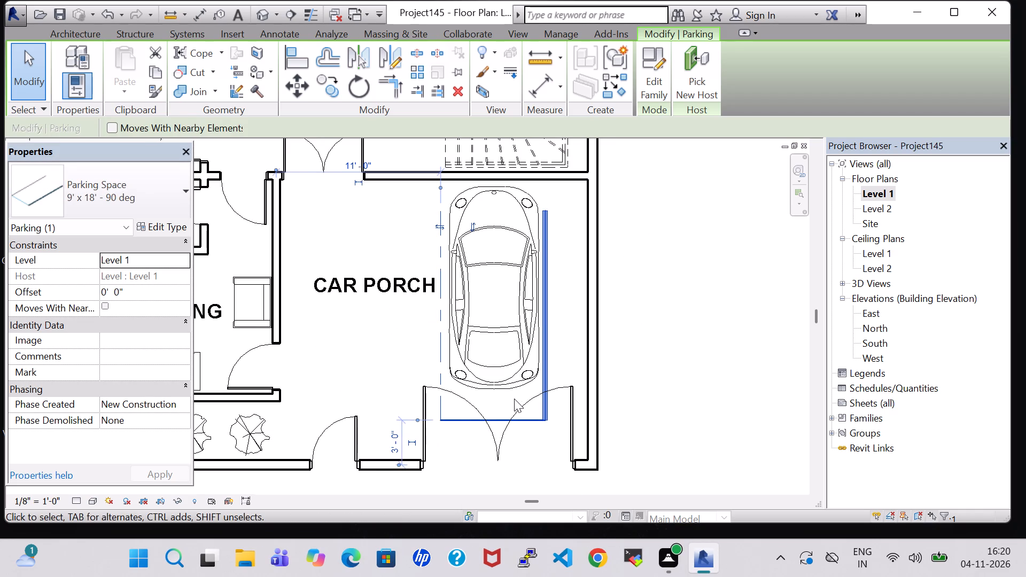
key(Up)
key(Up)
key(Up)
key(Up)
key(Up)
key(Up)
key(Up)
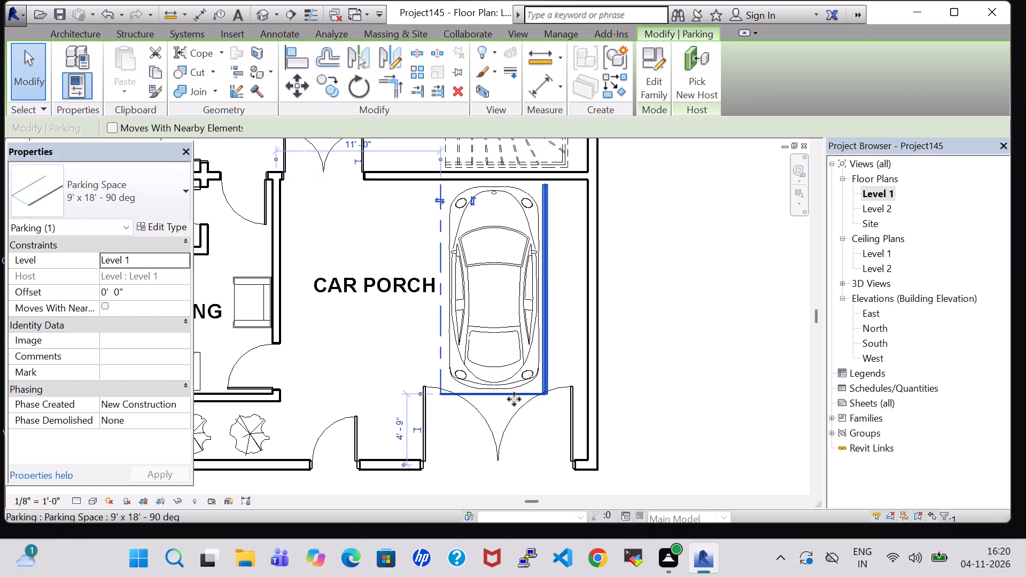
key(Up)
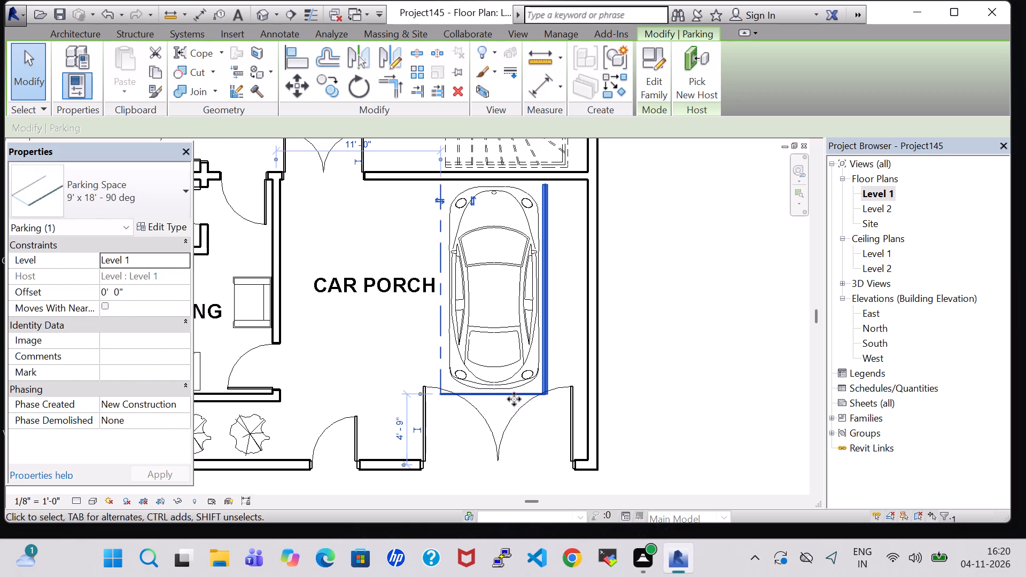
key(Down)
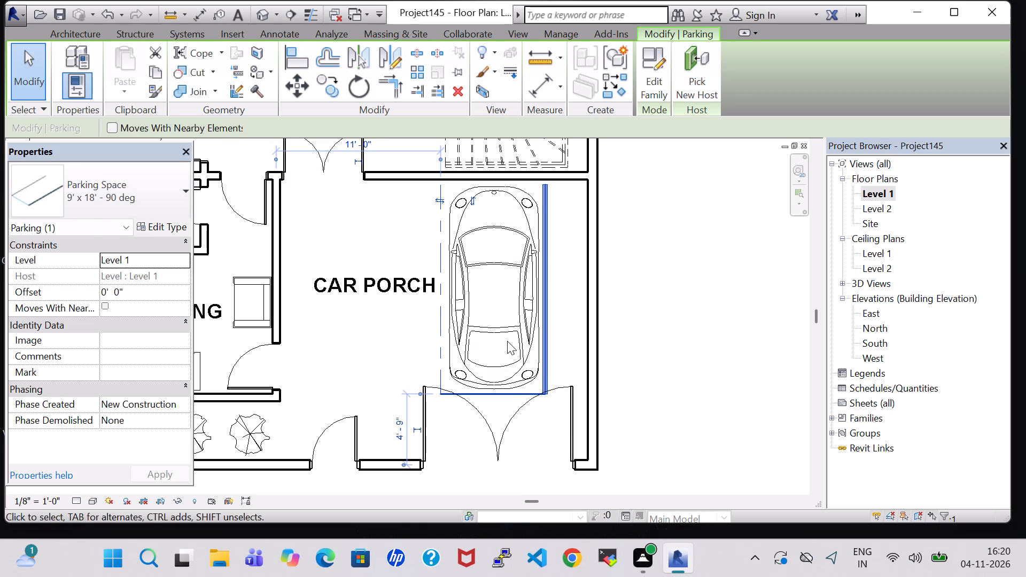
Nudge the RPC Beetle car about 3" west and 3" north within the parking space.
click(507, 341)
click(492, 333)
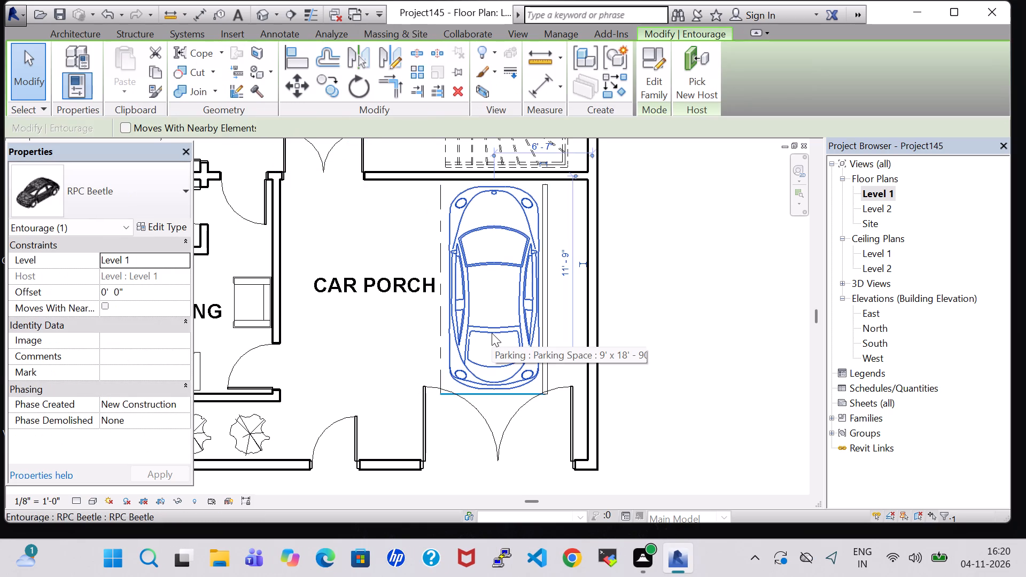
key(Left)
key(Up)
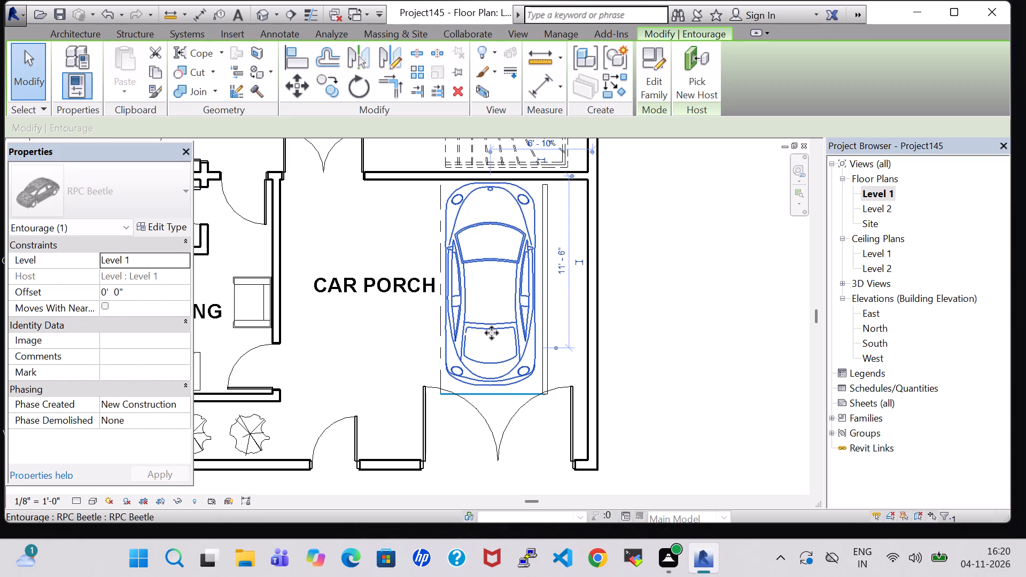
click(645, 333)
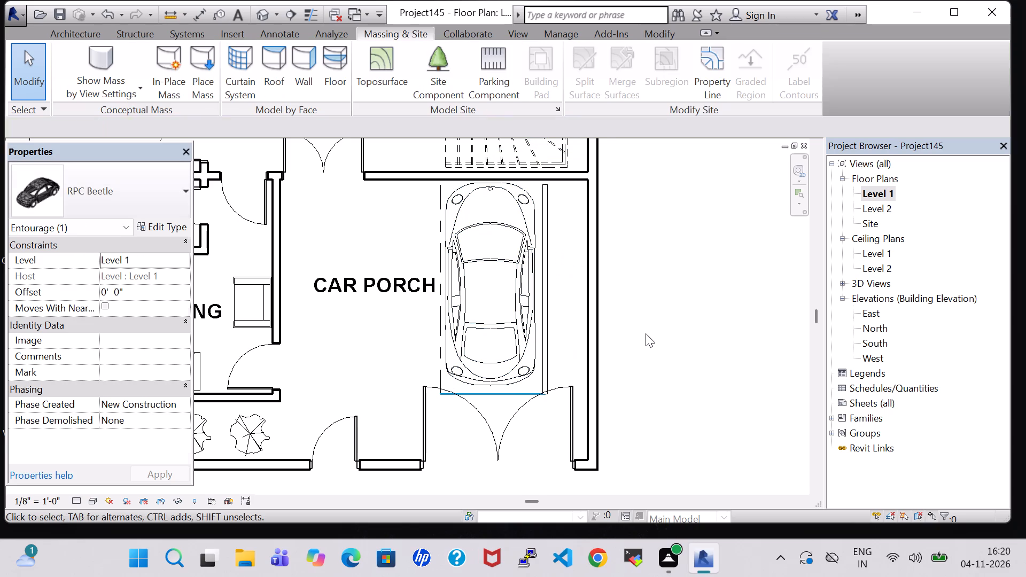
Nudge the parking space one small increment further north so its closed end meets the open gate leaves.
click(534, 391)
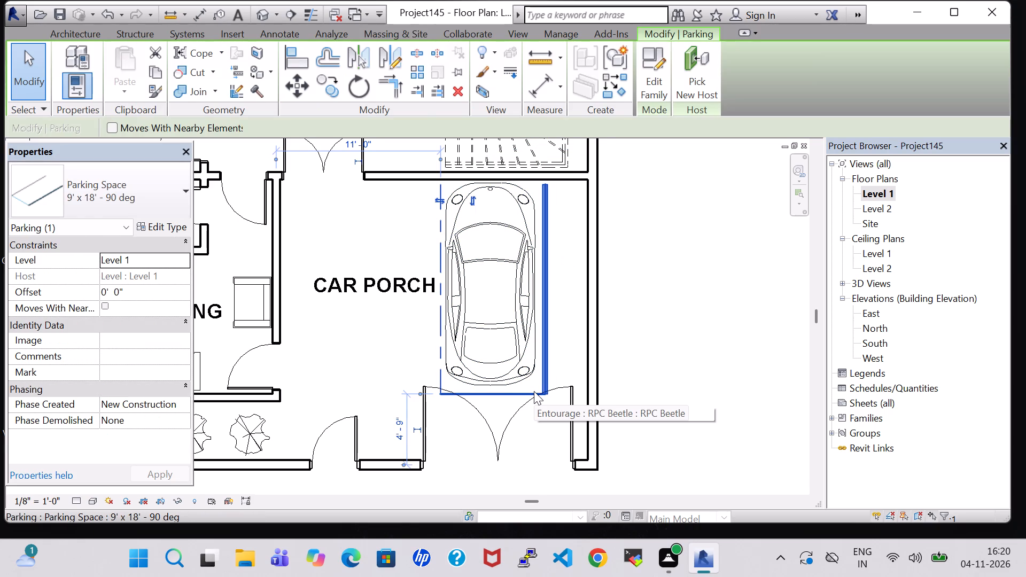
key(Up)
click(691, 264)
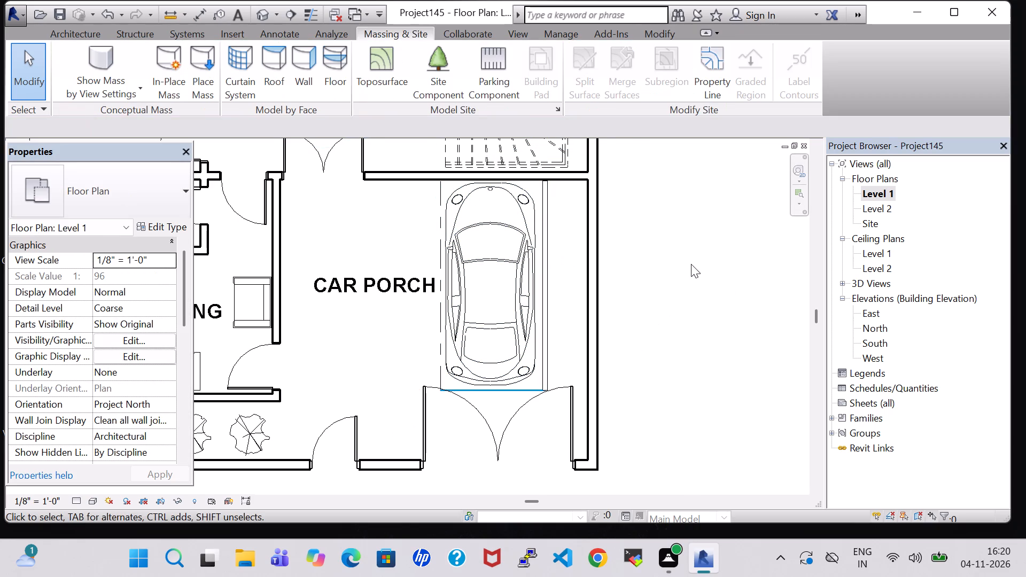
click(502, 430)
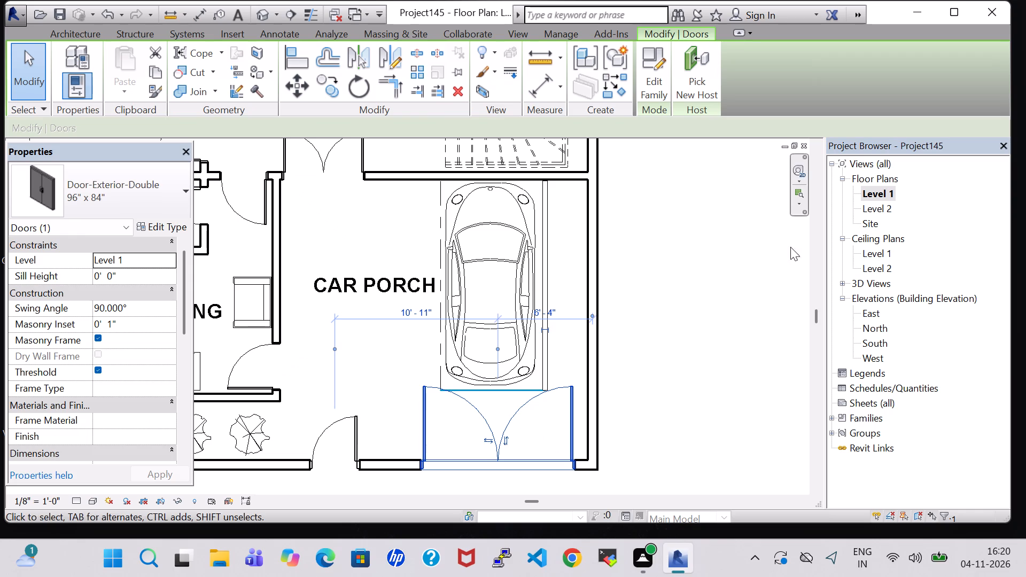
click(674, 248)
Create a toposurface at elevation 0' 0" over the front strip, with points on the outer side walls and at both front plot corners.
scroll(674, 249, down, 3)
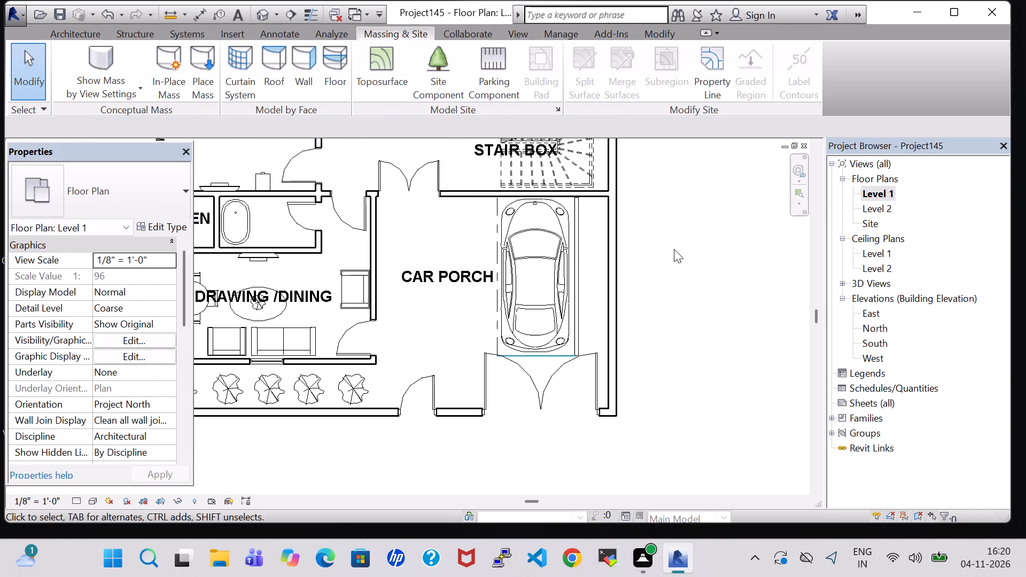
middle_drag(674, 249, 702, 276)
scroll(702, 276, down, 4)
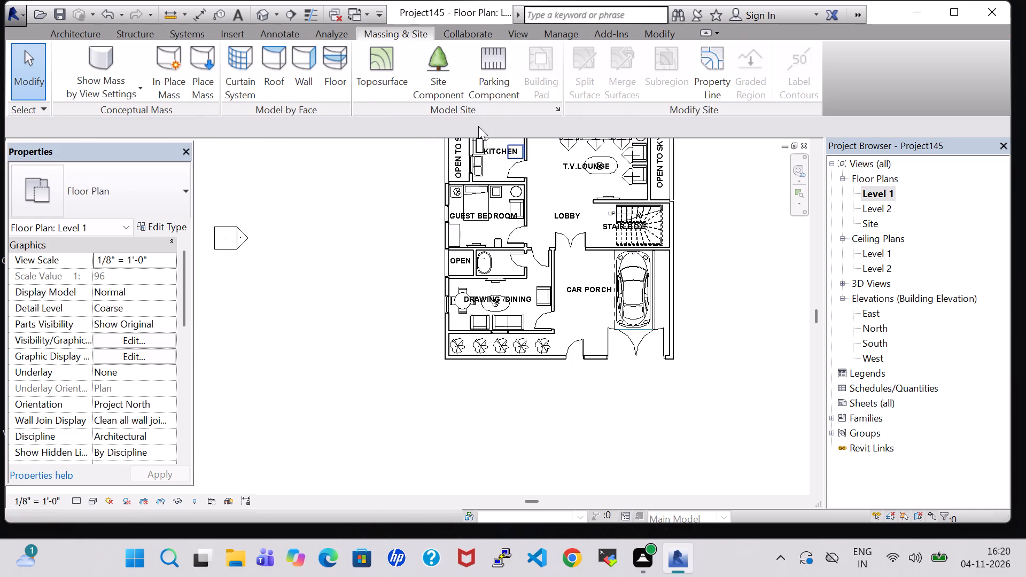
click(378, 68)
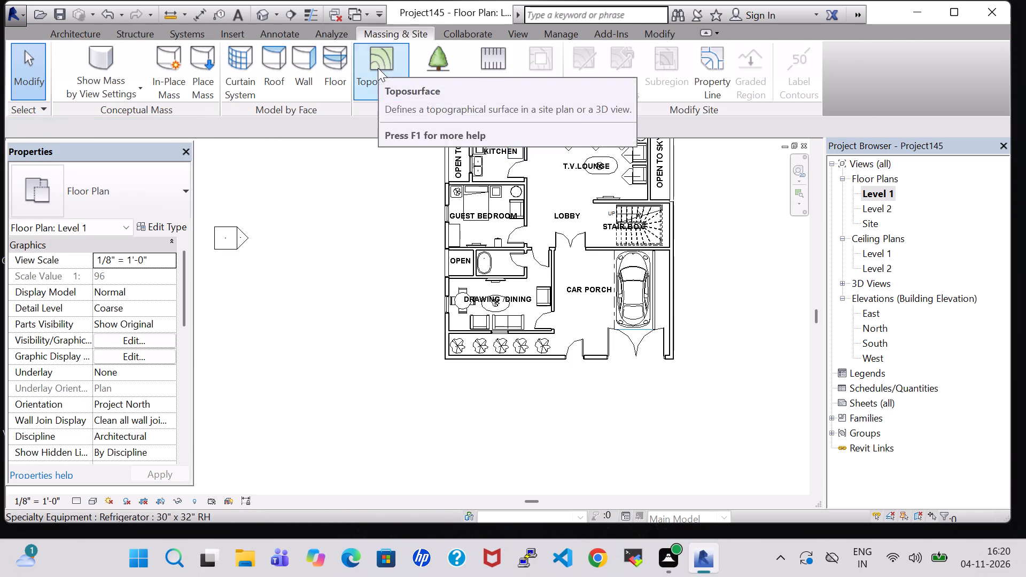
click(688, 59)
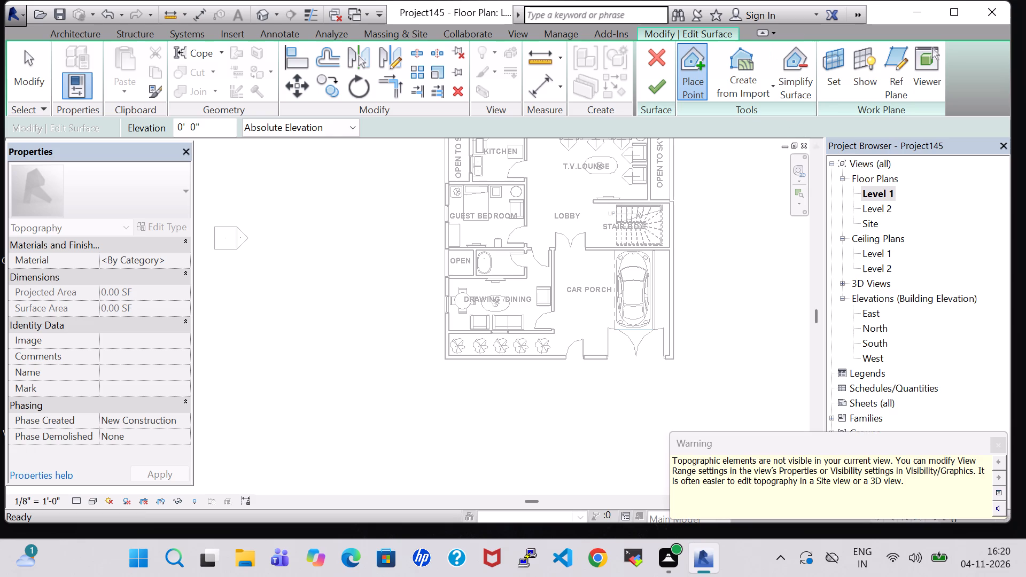
double_click(887, 196)
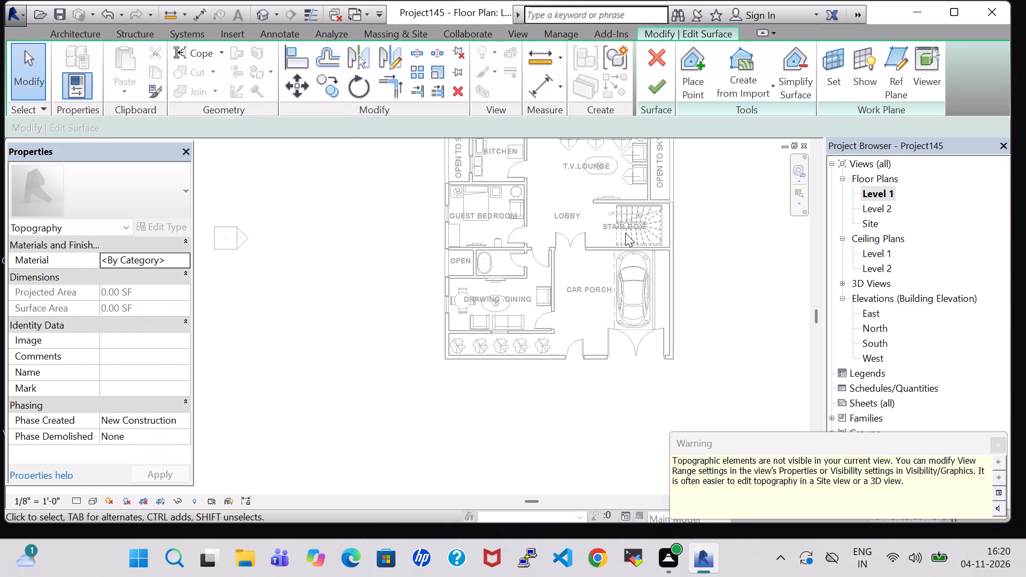
click(704, 69)
scroll(470, 336, up, 6)
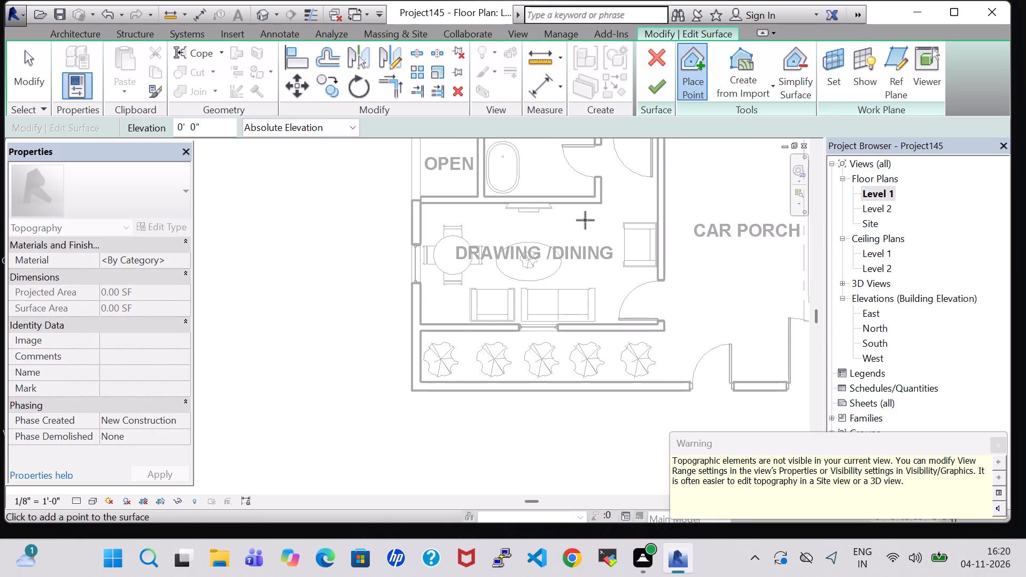
middle_drag(537, 279, 543, 197)
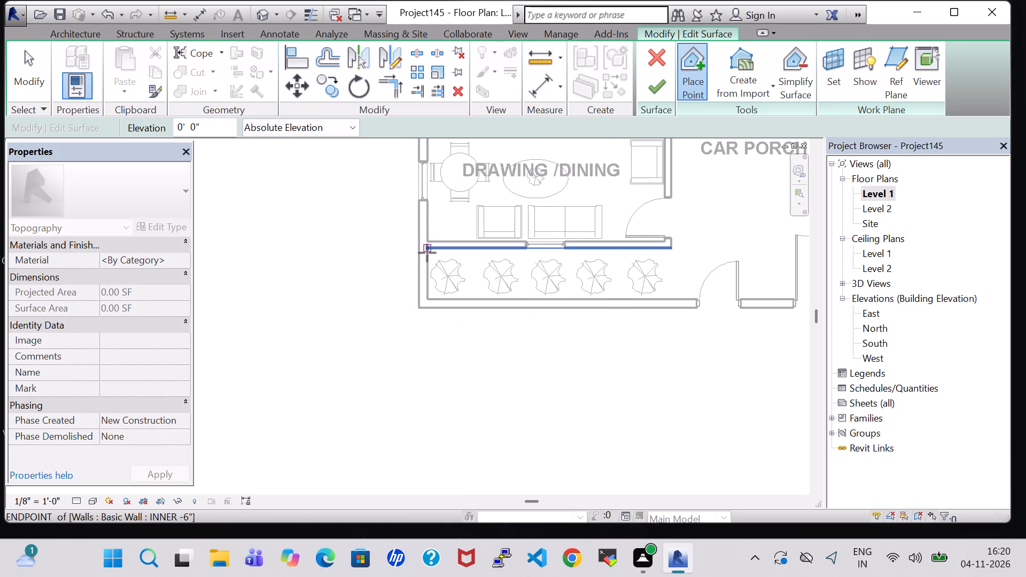
click(418, 251)
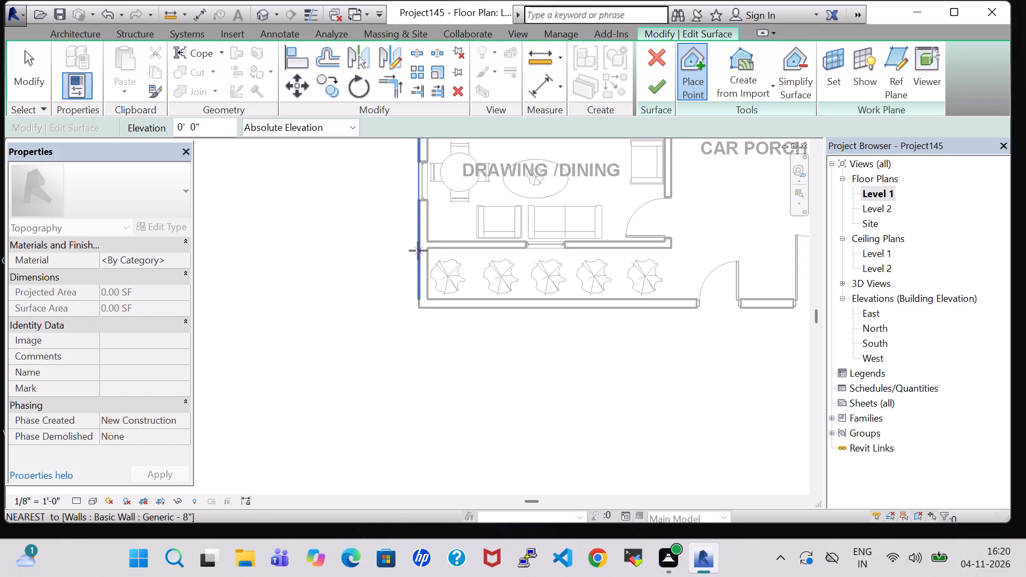
click(418, 307)
middle_drag(624, 276, 569, 276)
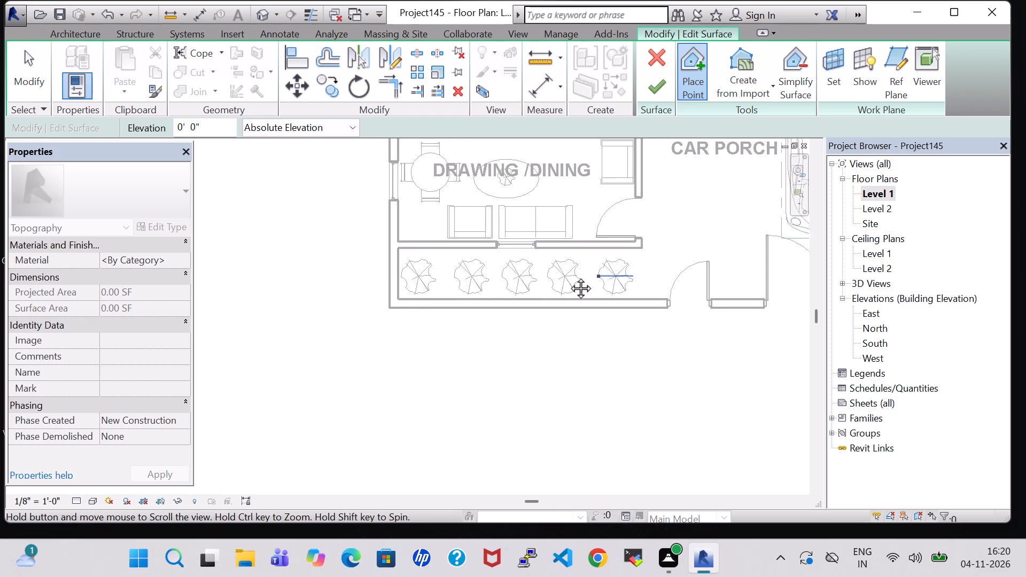
middle_drag(569, 276, 393, 276)
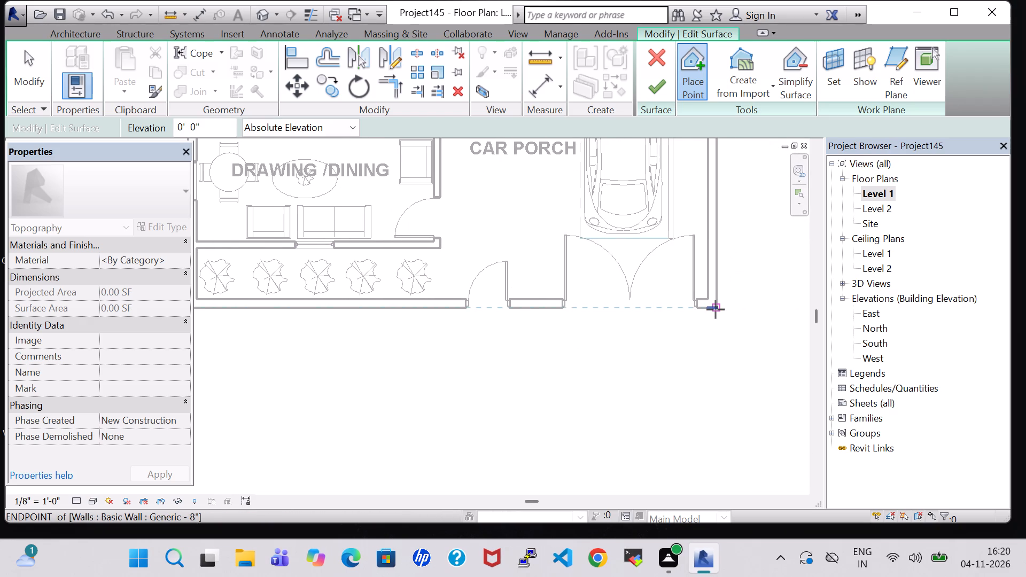
click(717, 309)
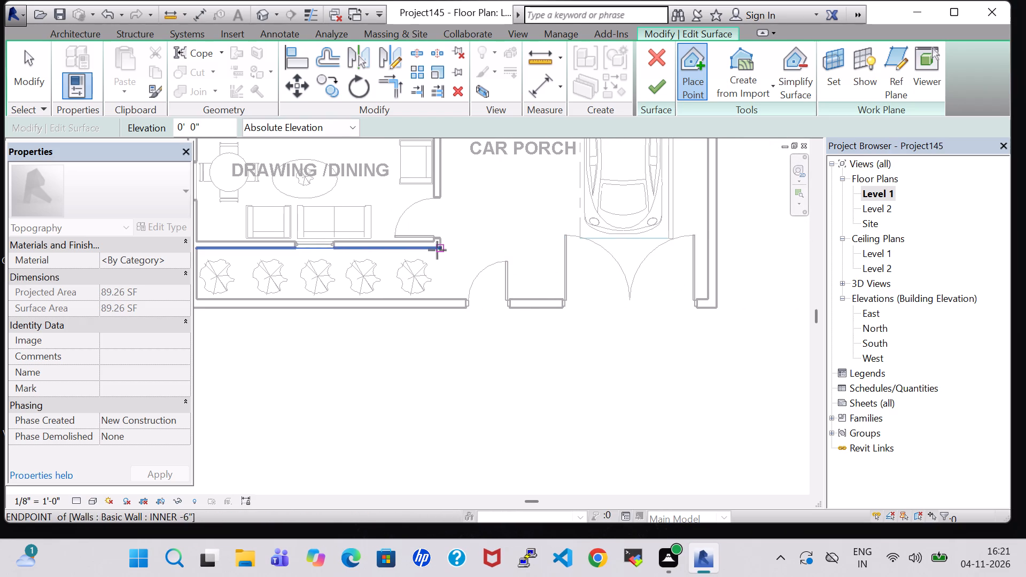
click(717, 241)
click(658, 82)
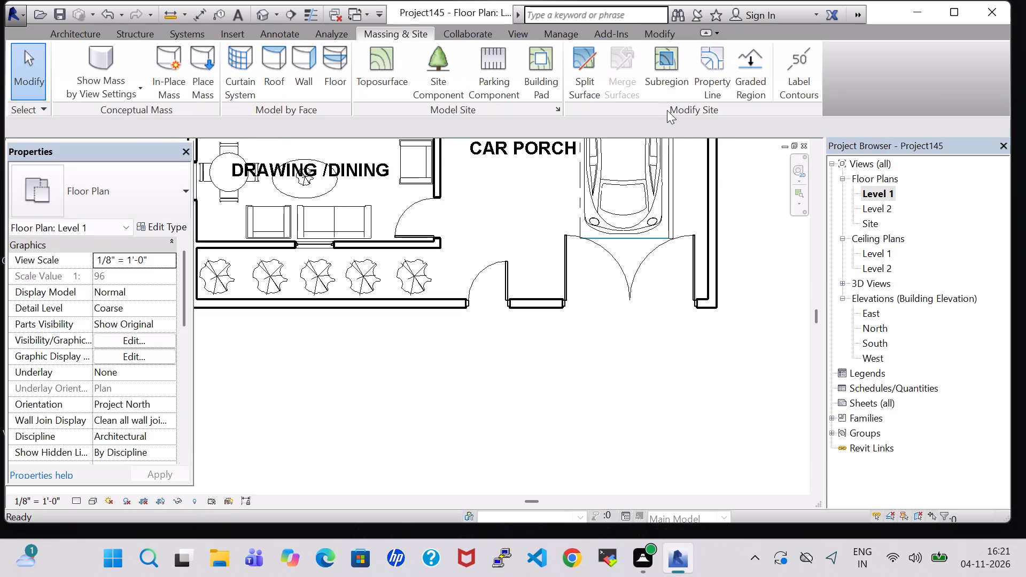
Create a second toposurface at elevation 0' 0" over the car porch, from the front strip's line up to the stair wall.
click(377, 53)
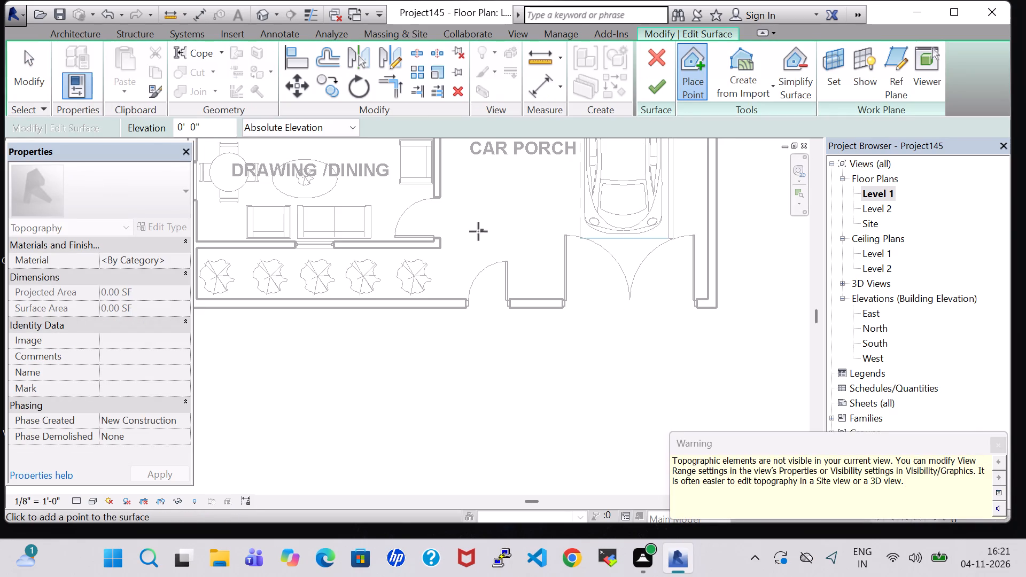
click(441, 246)
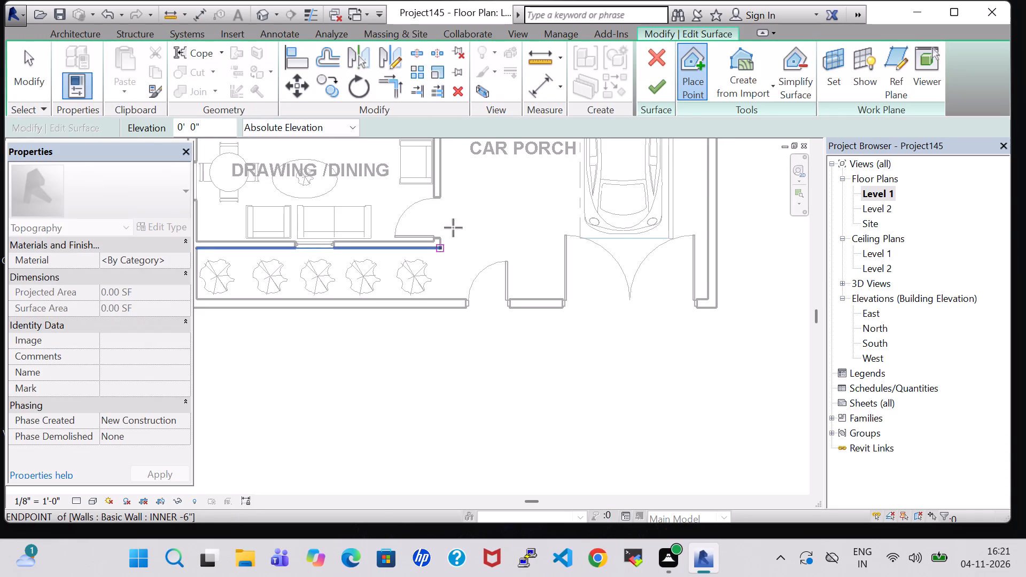
click(718, 240)
middle_drag(513, 177, 519, 243)
middle_drag(471, 183, 472, 230)
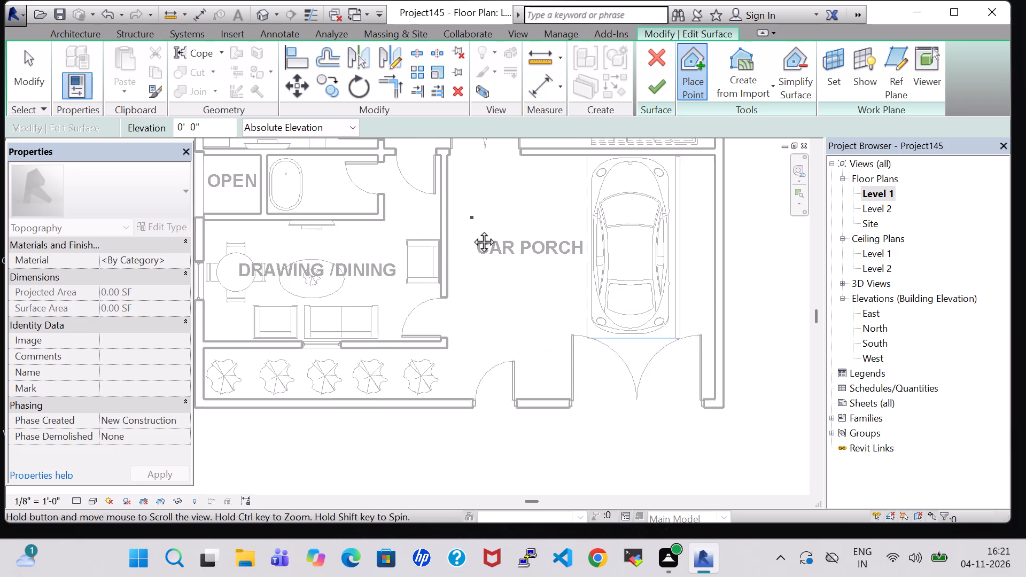
middle_drag(472, 230, 472, 232)
click(441, 171)
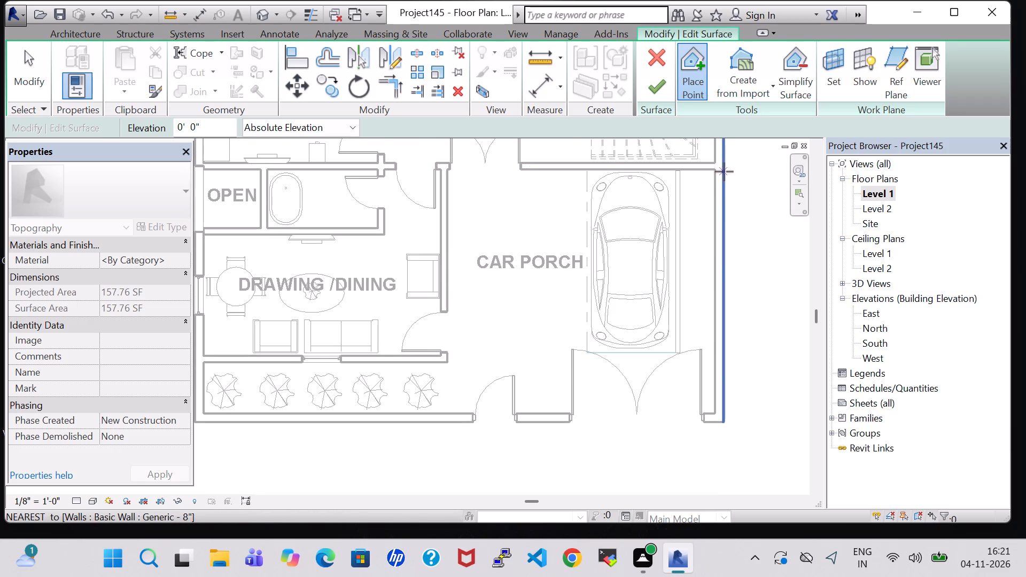
click(724, 171)
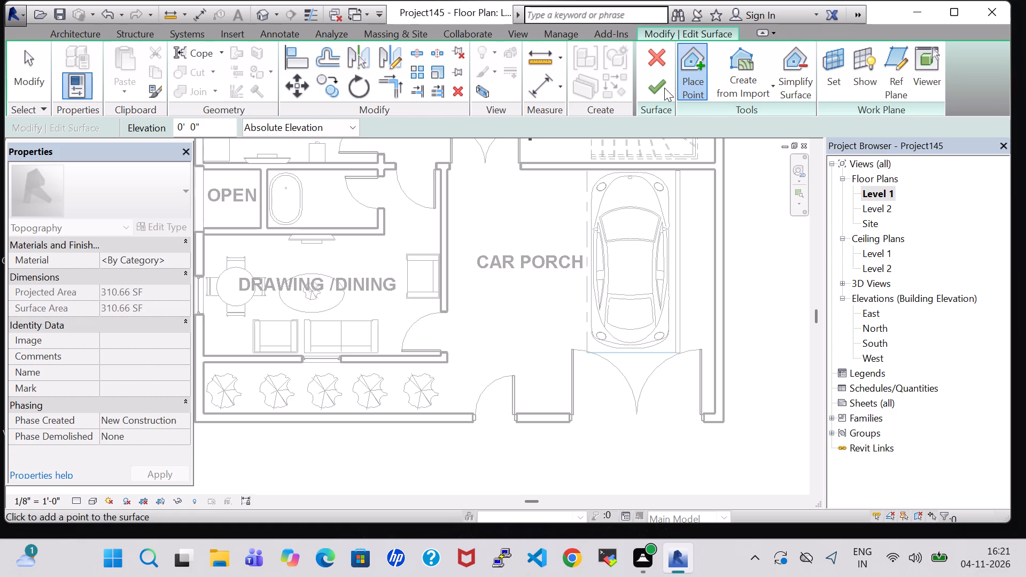
click(664, 88)
In the 3D view, add points at elevation 0' 0" to the car porch toposurface at the double door's porch-side corner and the stair wall's east corner.
click(262, 16)
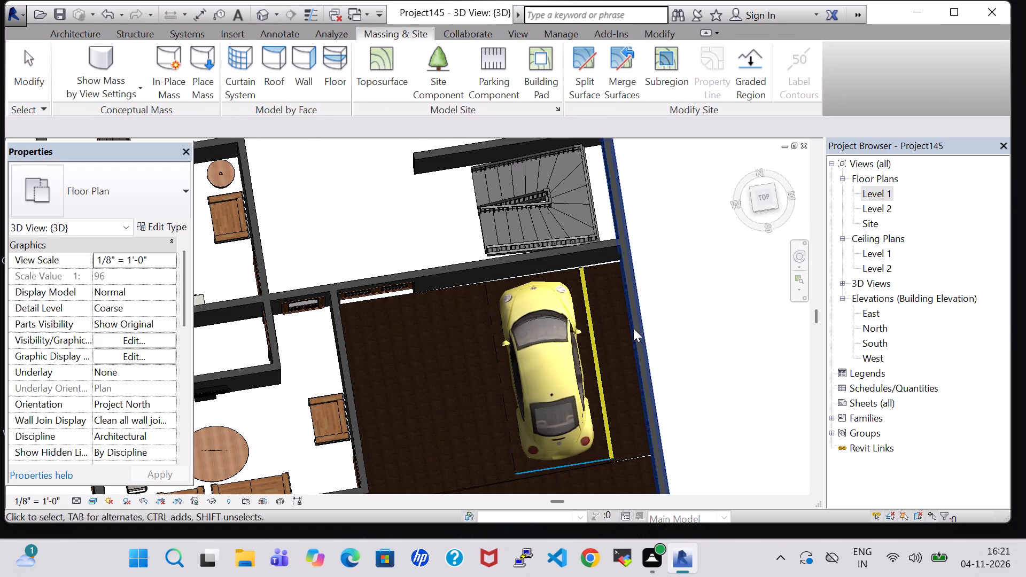
click(459, 290)
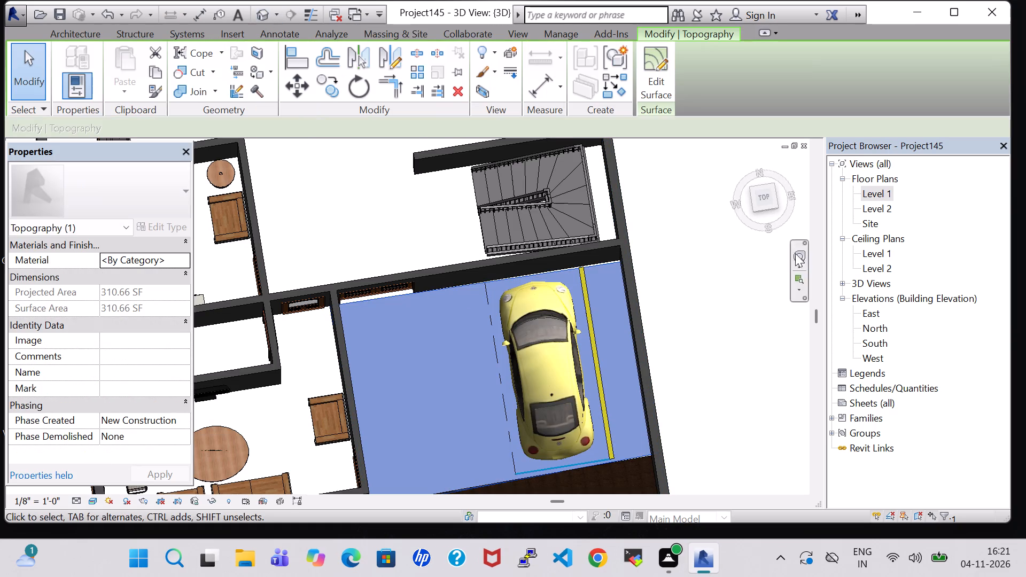
click(657, 81)
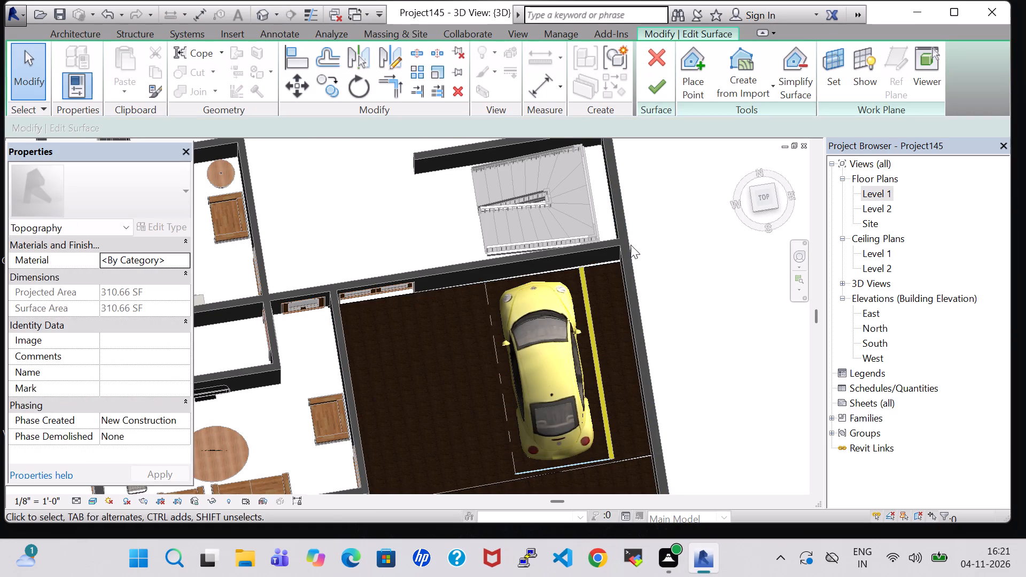
click(686, 80)
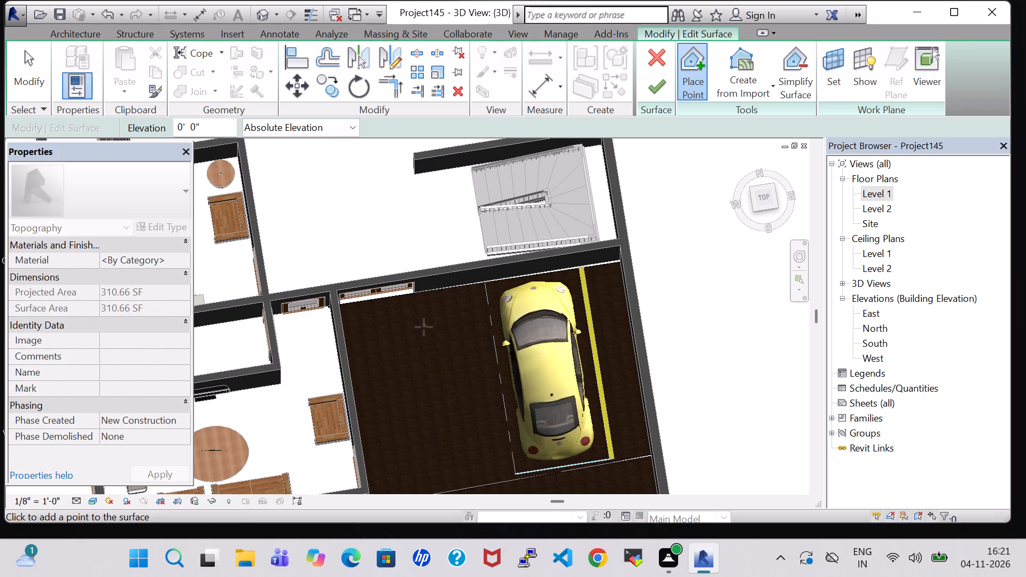
shift+middle_drag(384, 339, 368, 261)
middle_drag(368, 261, 309, 261)
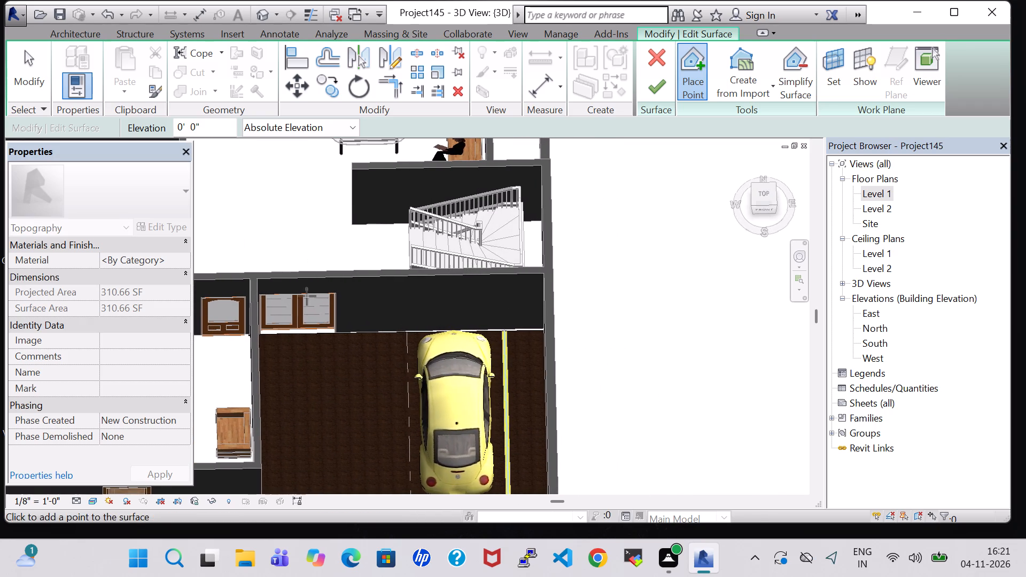
shift+middle_drag(307, 330, 262, 349)
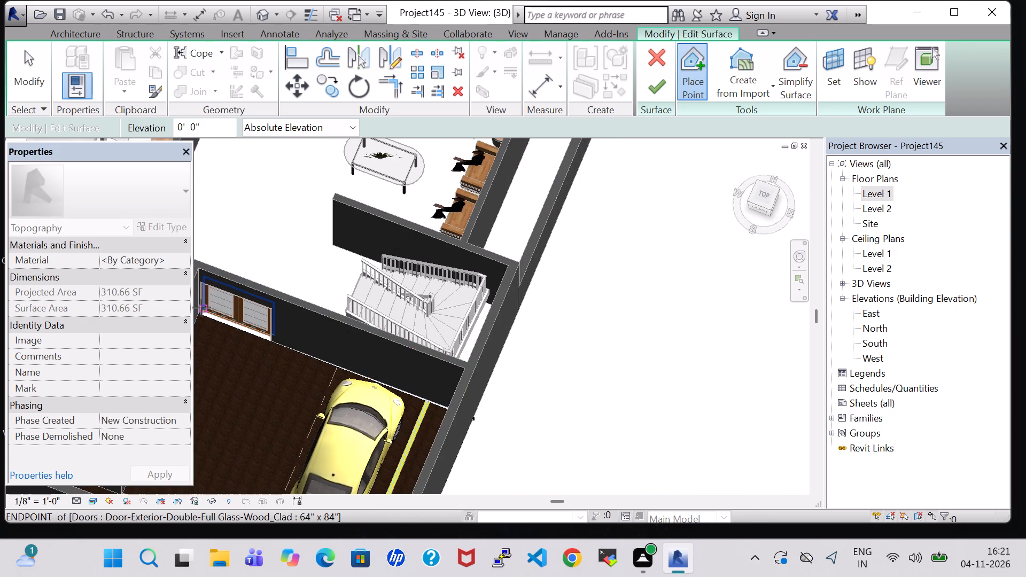
click(200, 308)
shift+middle_drag(391, 371, 463, 382)
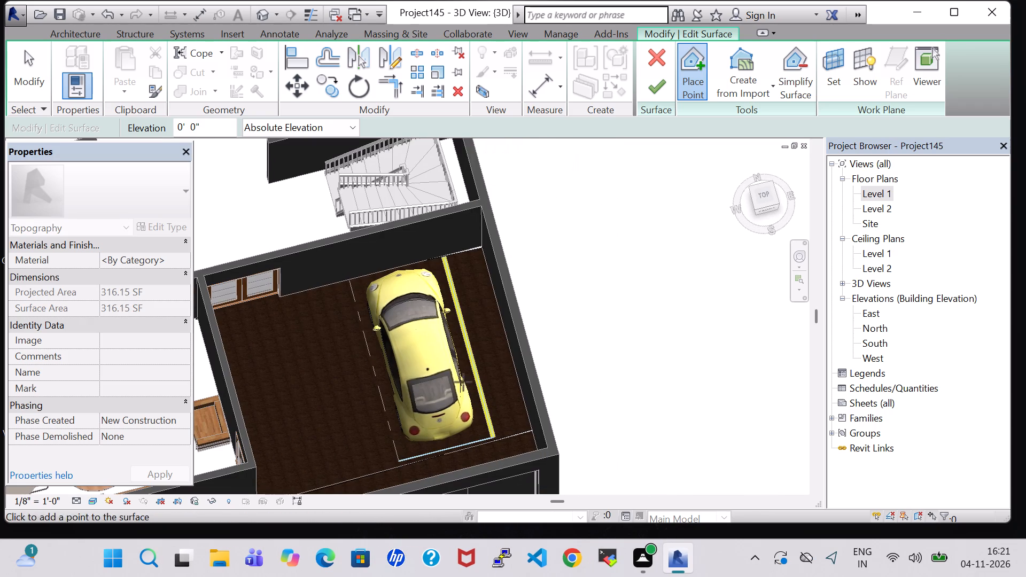
click(479, 248)
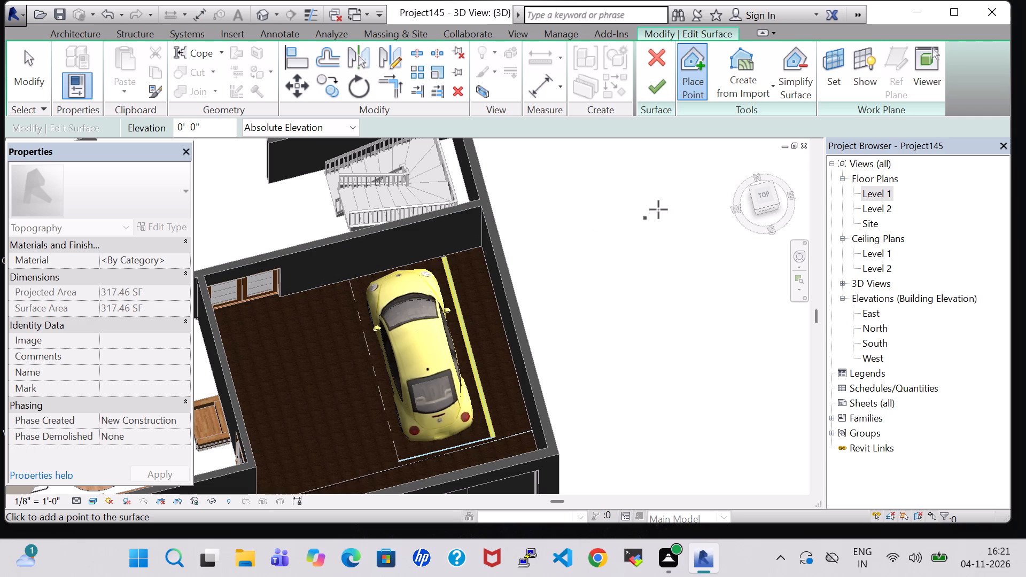
click(659, 89)
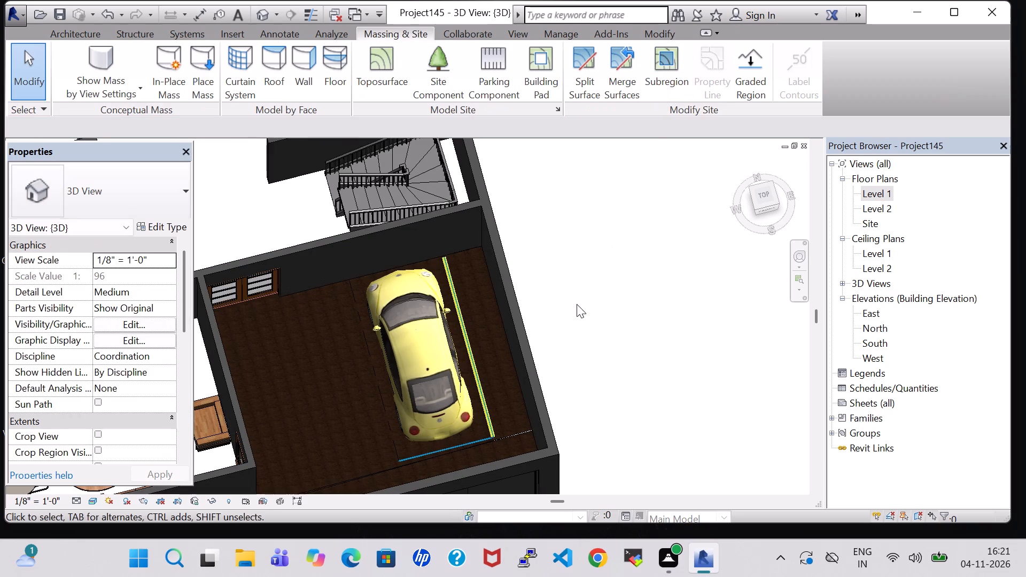
Add a point at elevation 0' 0" to the car porch toposurface where its front edge meets the east outer wall.
shift+middle_drag(577, 308, 572, 354)
middle_drag(572, 354, 549, 166)
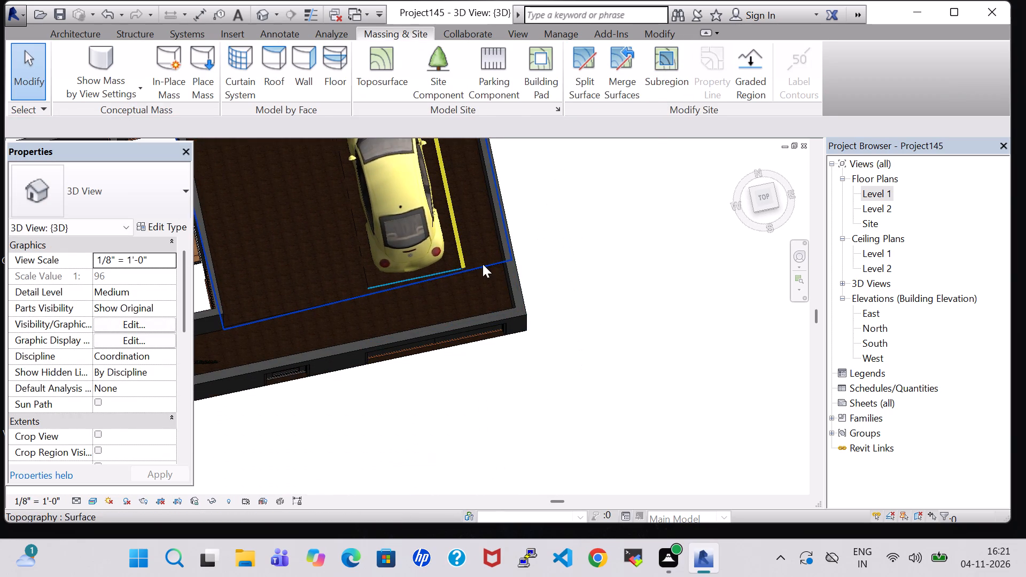
click(483, 264)
click(665, 84)
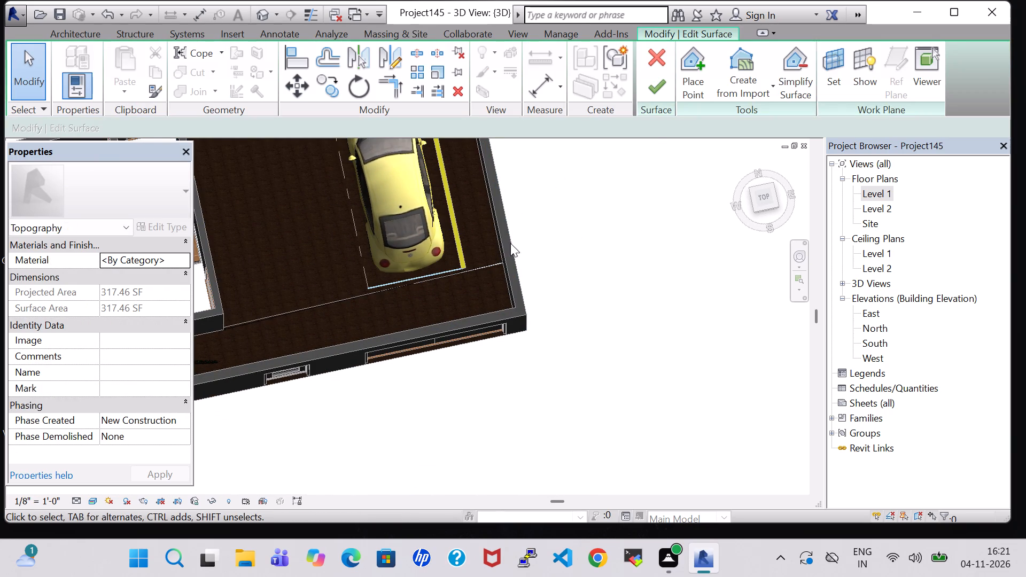
click(703, 77)
scroll(515, 259, up, 6)
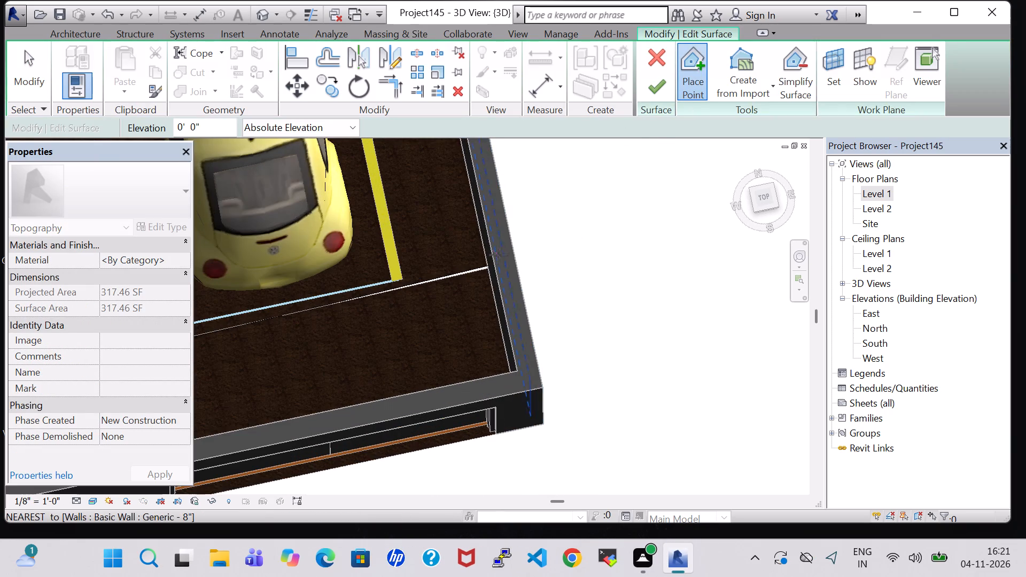
click(487, 270)
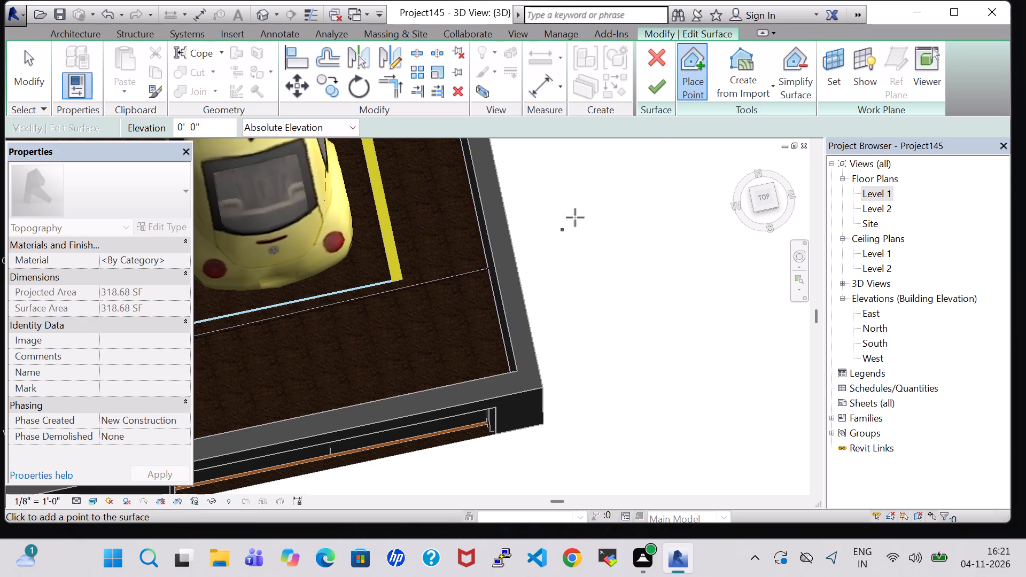
click(667, 87)
scroll(588, 266, down, 10)
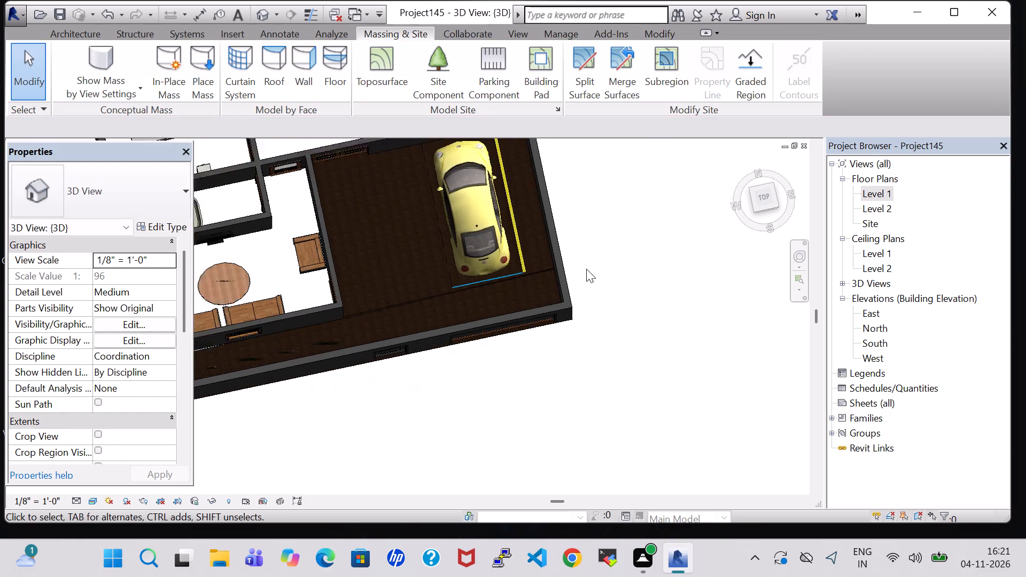
Assign the Plant material to the front strip toposurface.
click(436, 293)
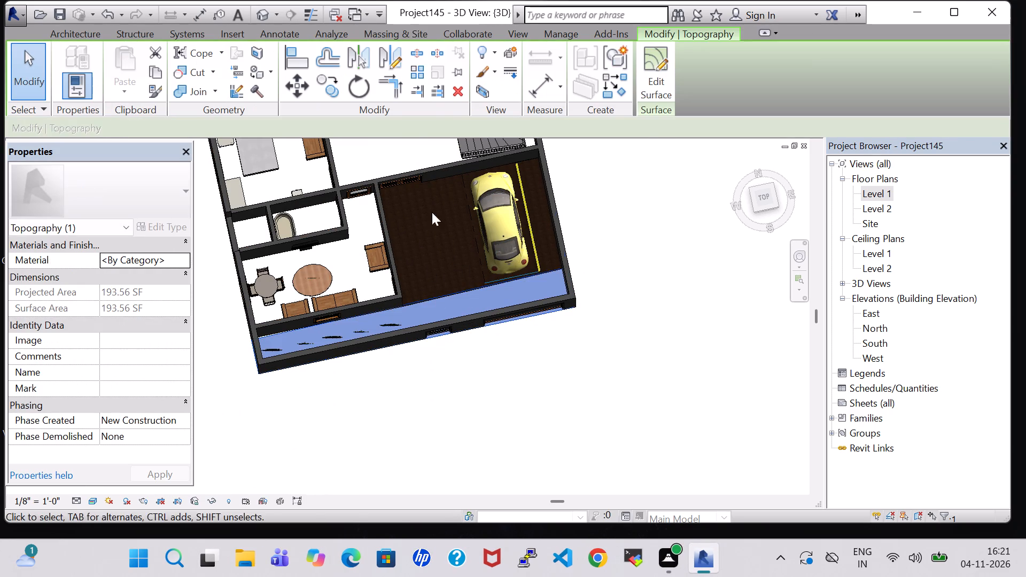
click(184, 256)
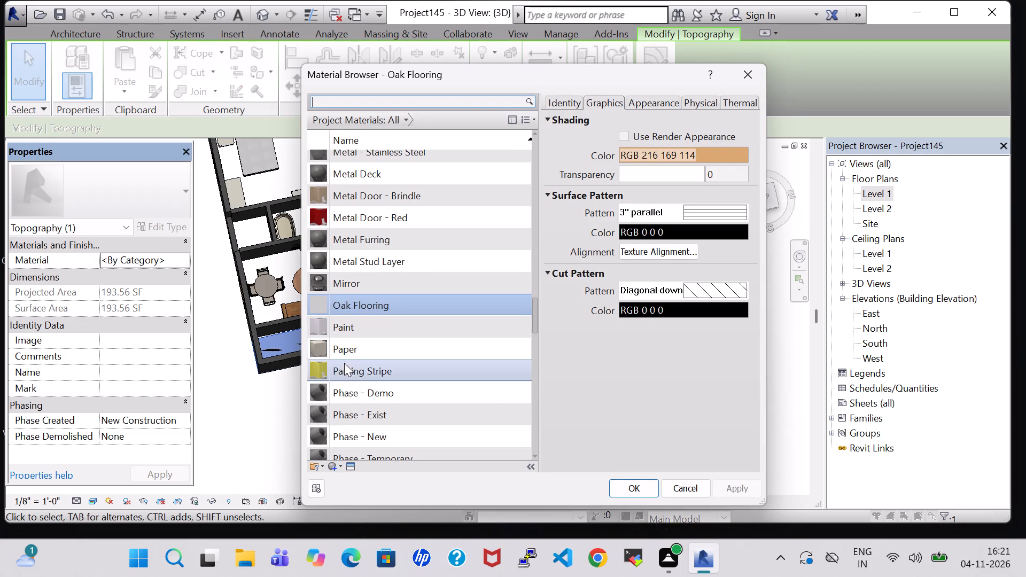
scroll(345, 372, down, 2)
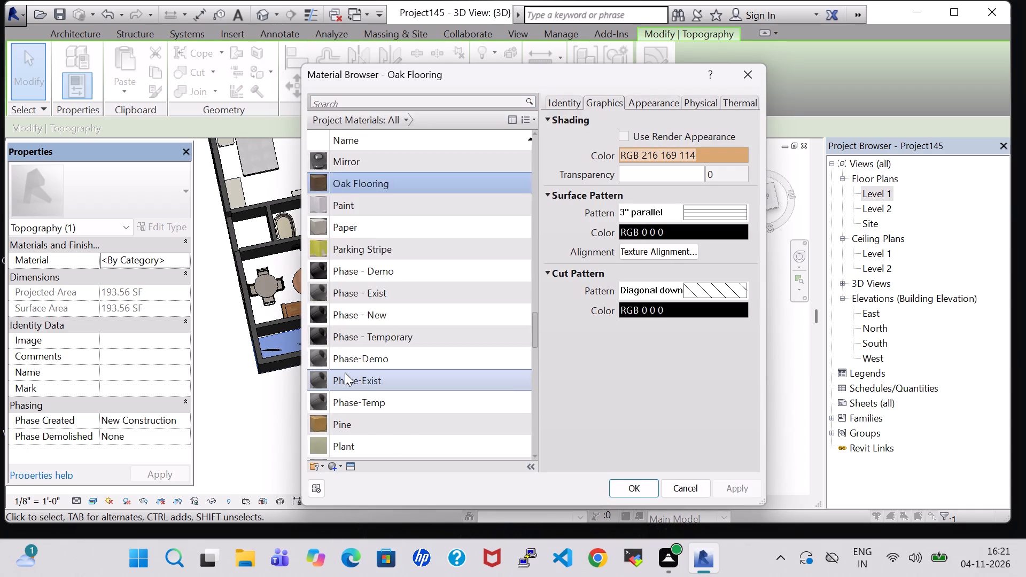
scroll(345, 372, down, 1)
click(349, 380)
click(633, 482)
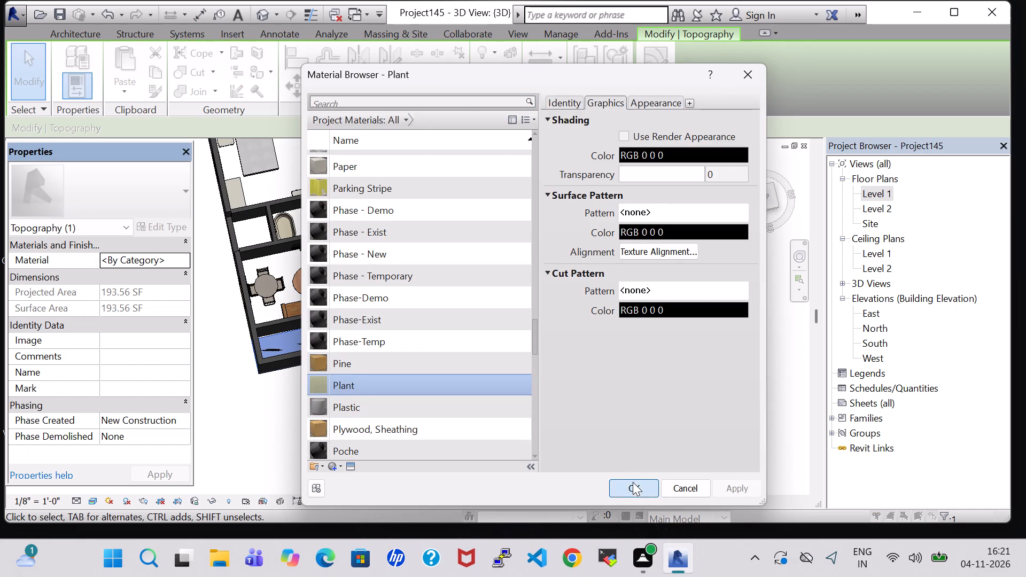
click(525, 425)
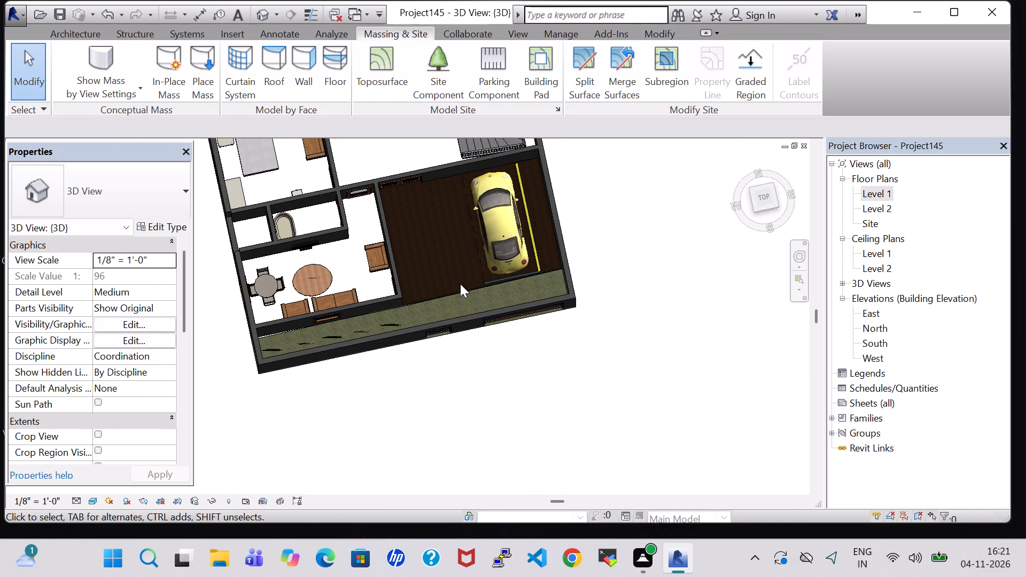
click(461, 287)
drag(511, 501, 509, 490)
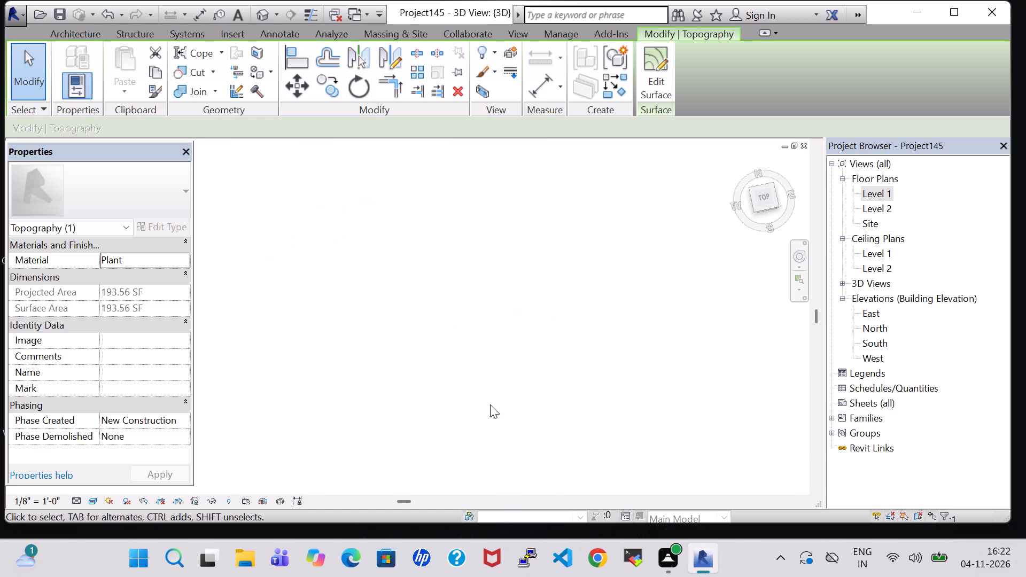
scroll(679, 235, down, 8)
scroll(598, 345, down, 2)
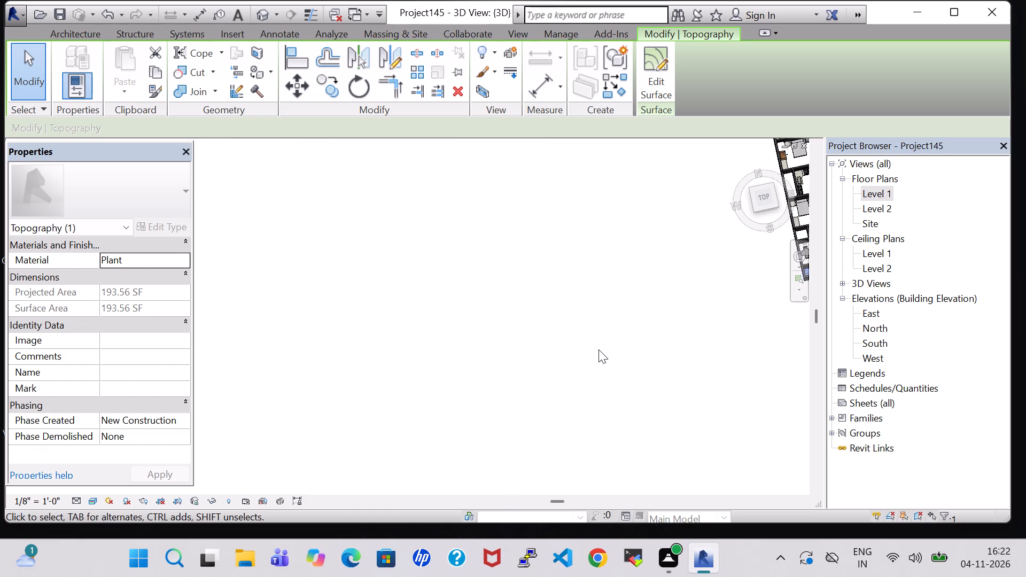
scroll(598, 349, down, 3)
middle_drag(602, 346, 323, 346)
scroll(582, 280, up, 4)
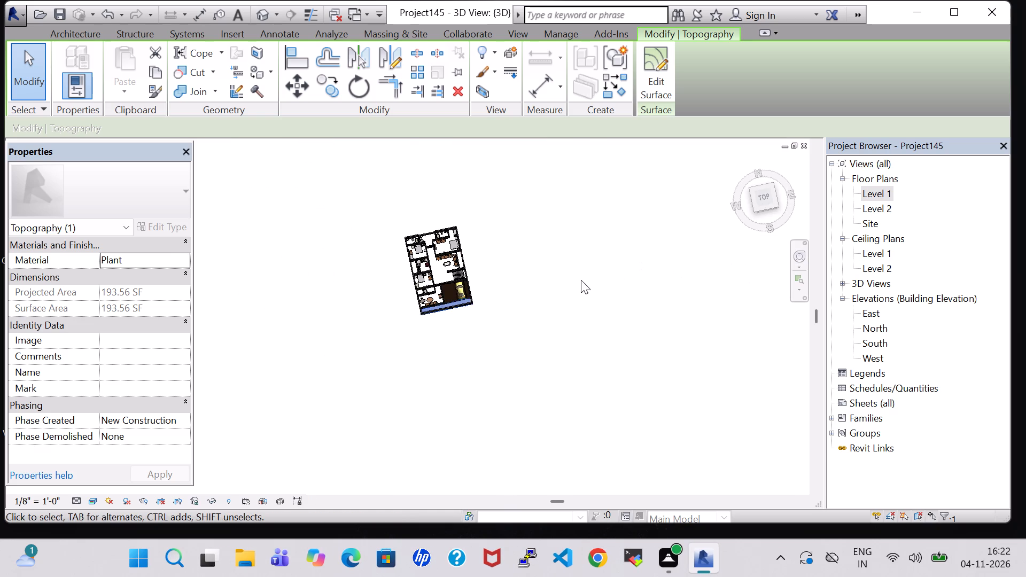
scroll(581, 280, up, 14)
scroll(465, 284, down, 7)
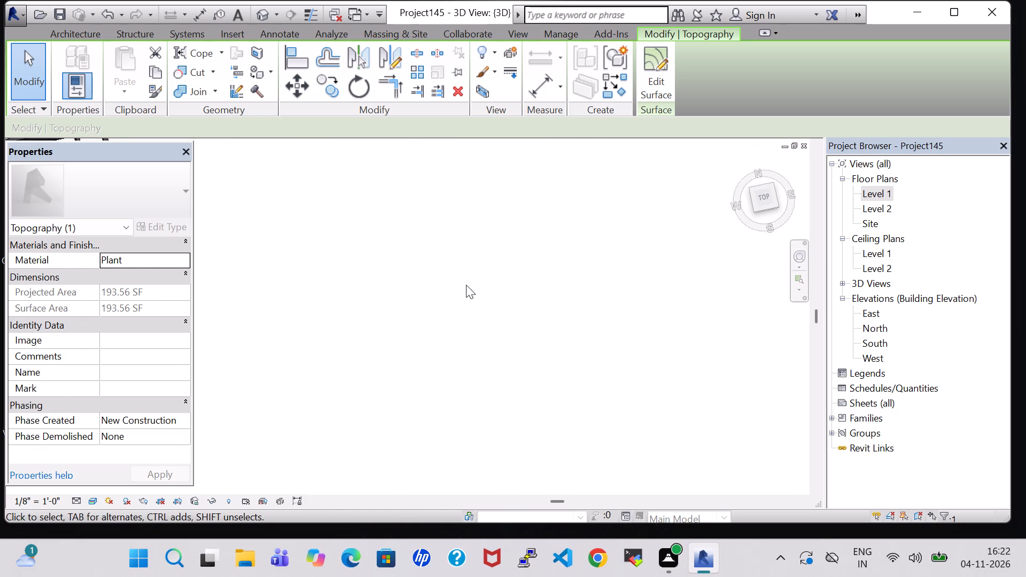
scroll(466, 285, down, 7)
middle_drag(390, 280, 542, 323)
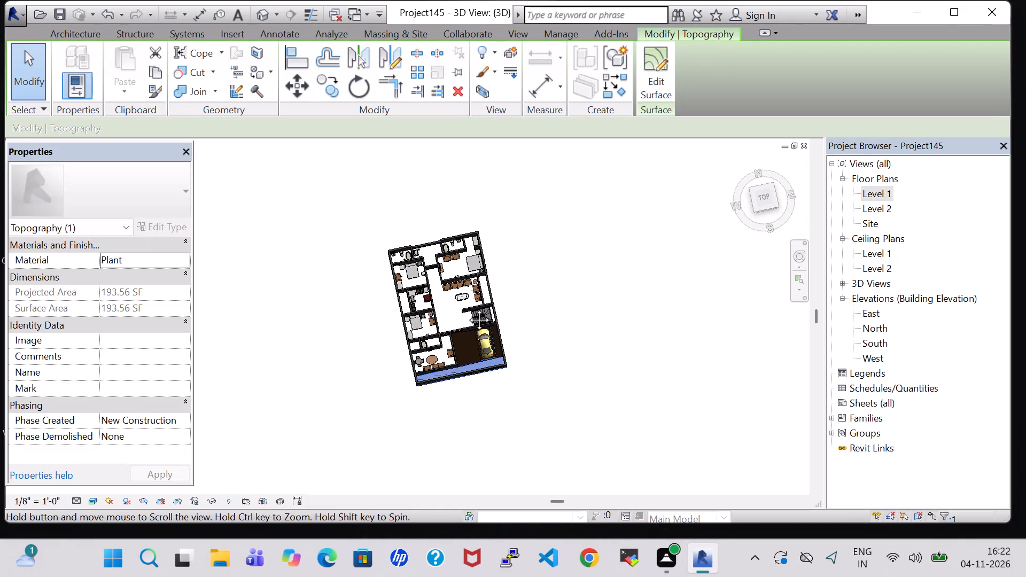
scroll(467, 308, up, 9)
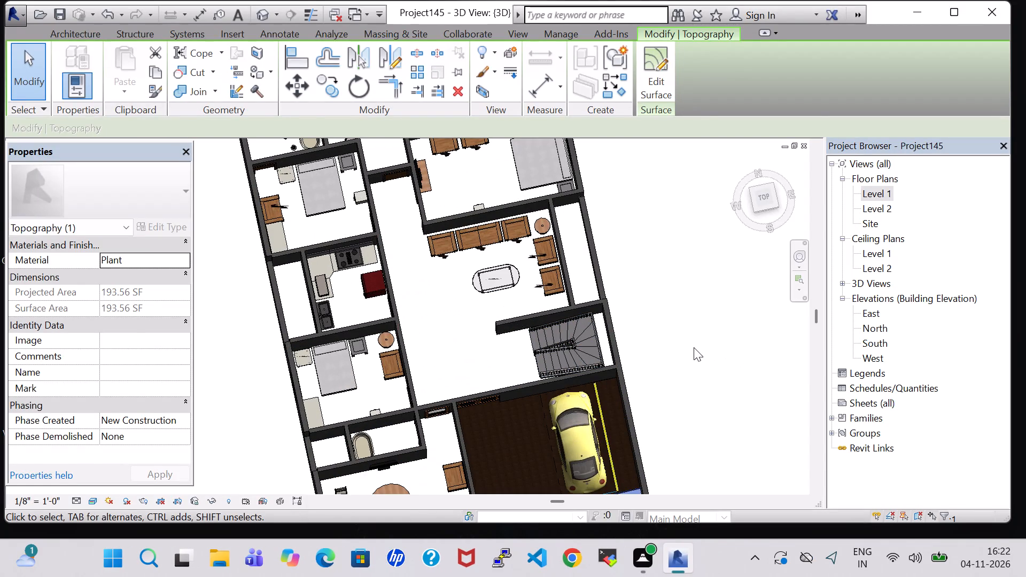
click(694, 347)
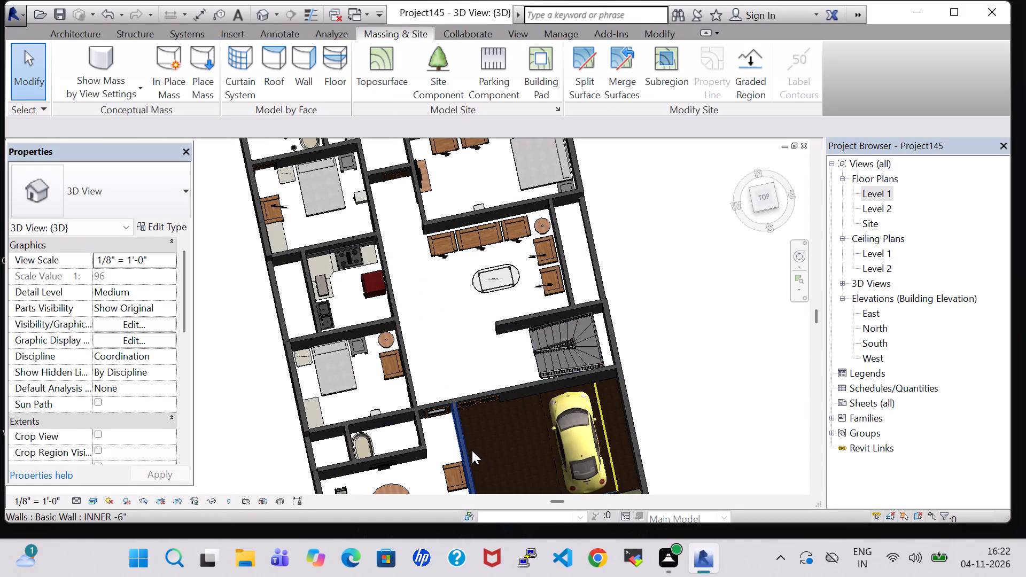
Assign the Plant material to the car porch toposurface.
middle_drag(519, 439, 514, 244)
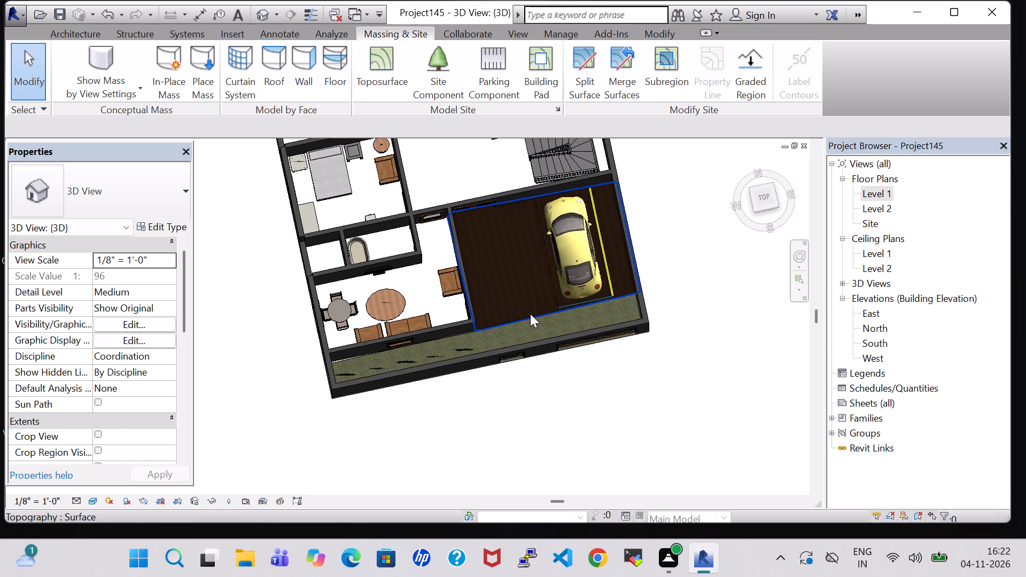
click(530, 315)
click(185, 255)
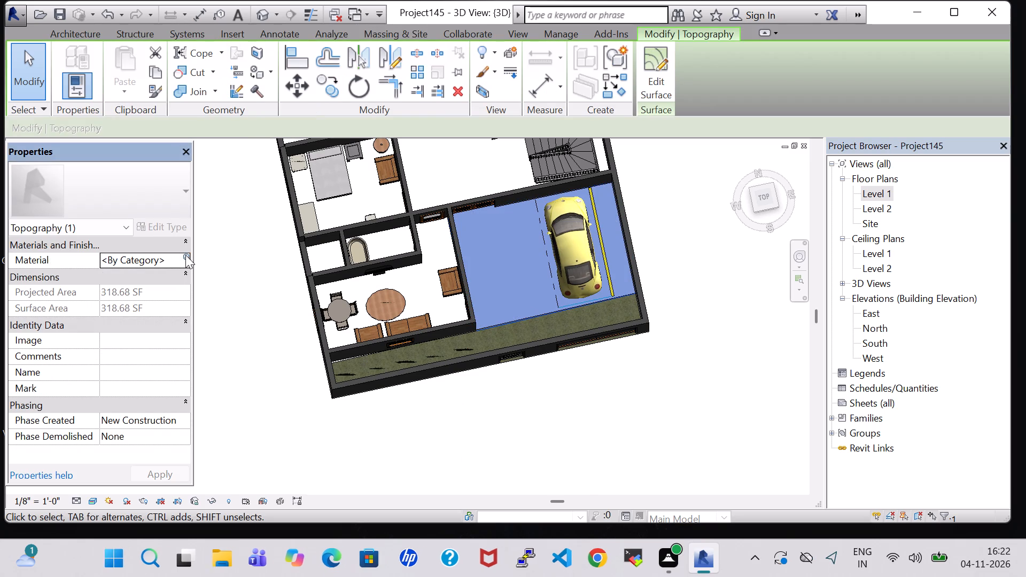
click(624, 484)
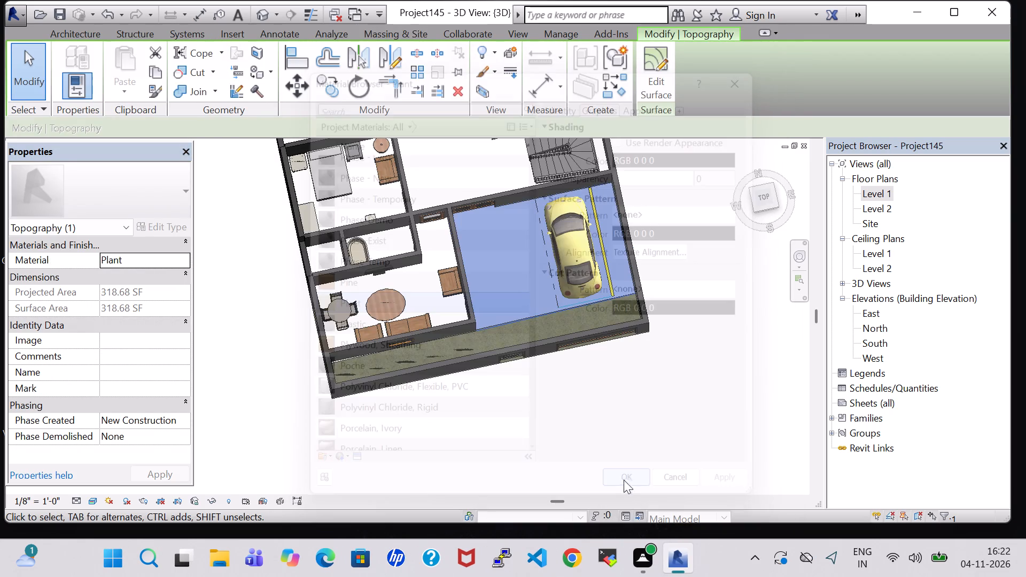
click(627, 400)
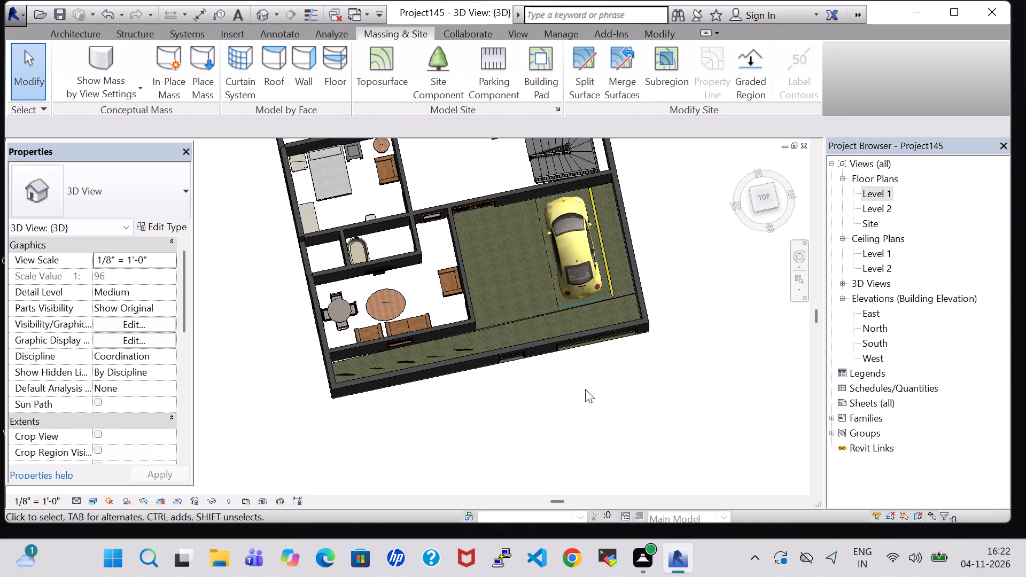
On Level 1, start a Generic - 12" floor and sketch its boundary line along the rear outer wall's full exterior face.
middle_drag(558, 386, 535, 201)
shift+middle_drag(534, 201, 518, 311)
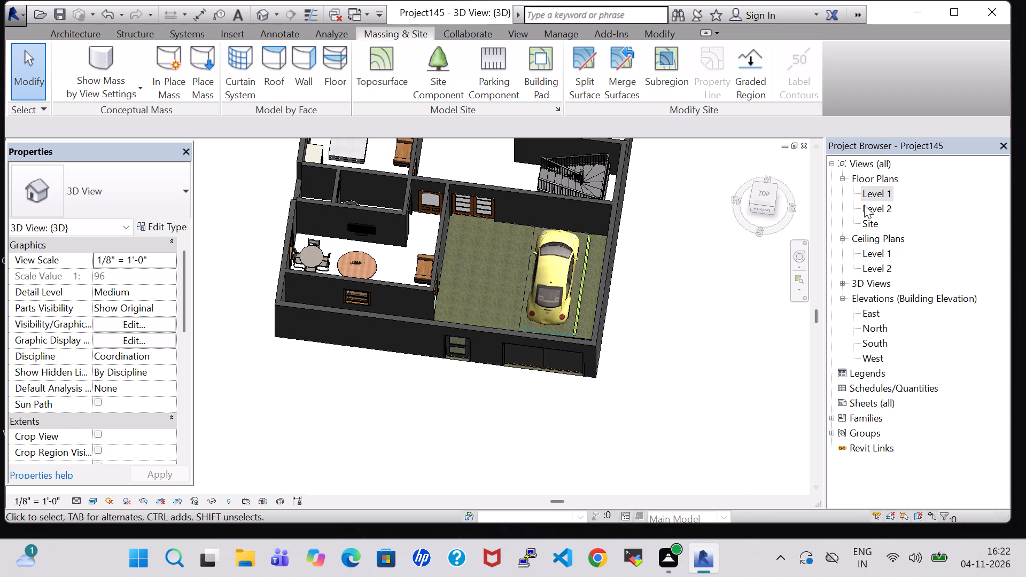
double_click(872, 197)
scroll(597, 273, down, 3)
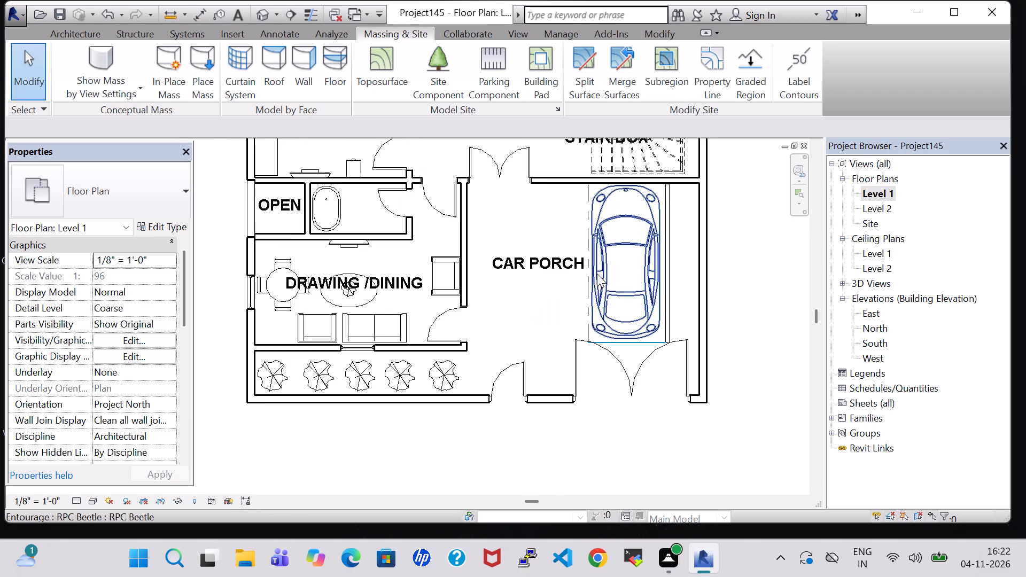
scroll(597, 274, down, 2)
middle_drag(582, 259, 632, 389)
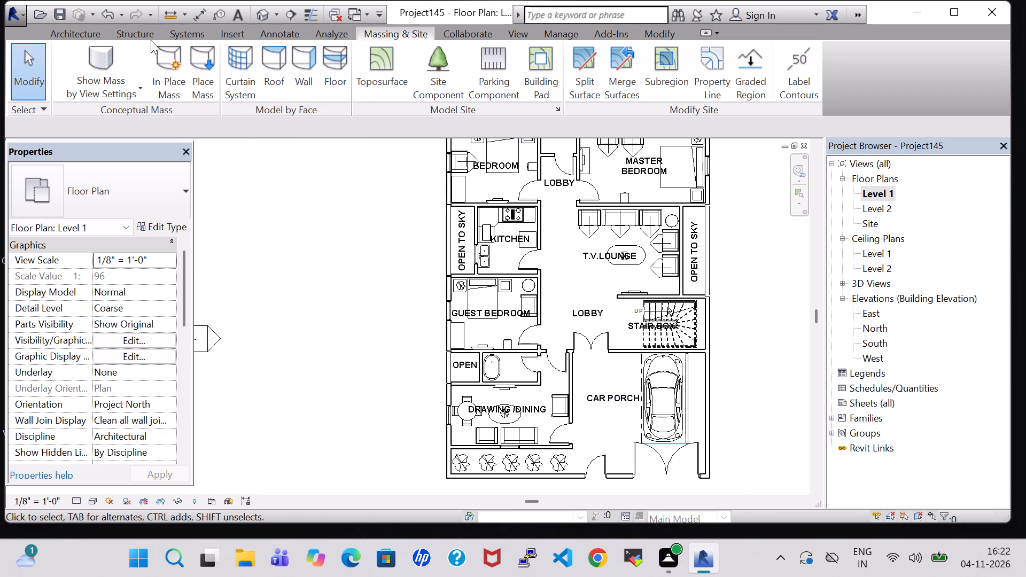
click(82, 30)
click(215, 87)
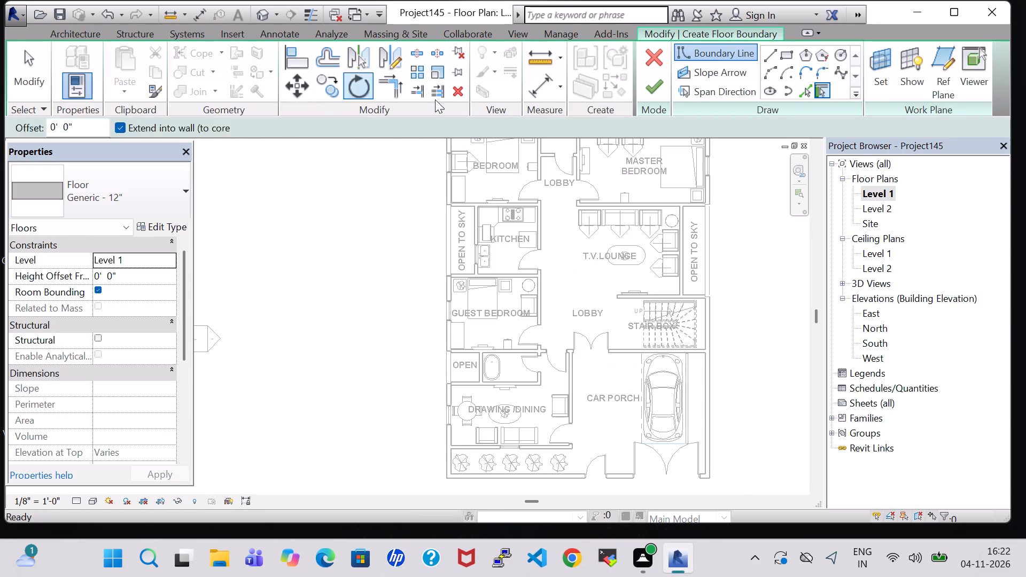
click(764, 52)
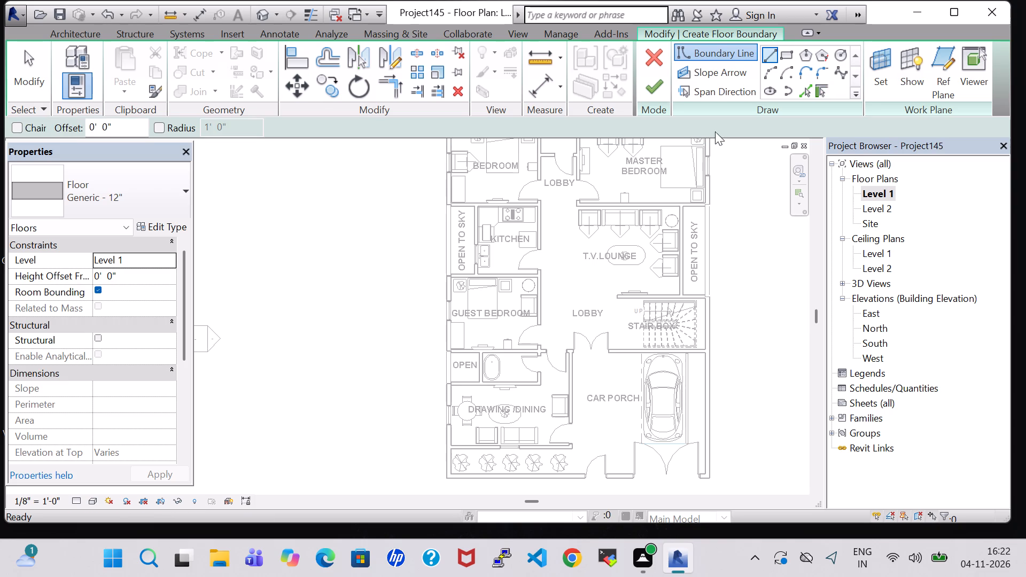
middle_drag(623, 217, 614, 298)
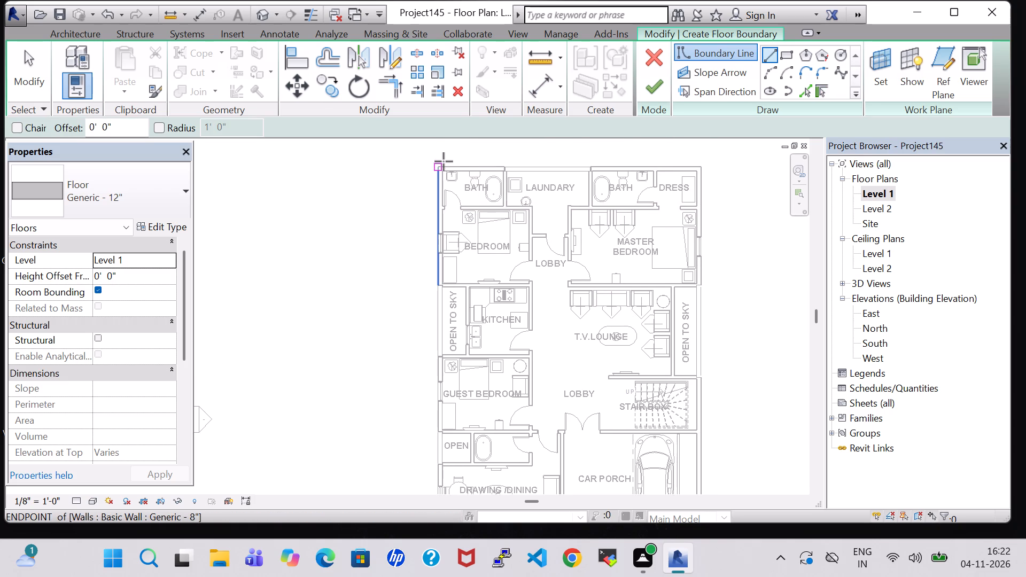
click(439, 166)
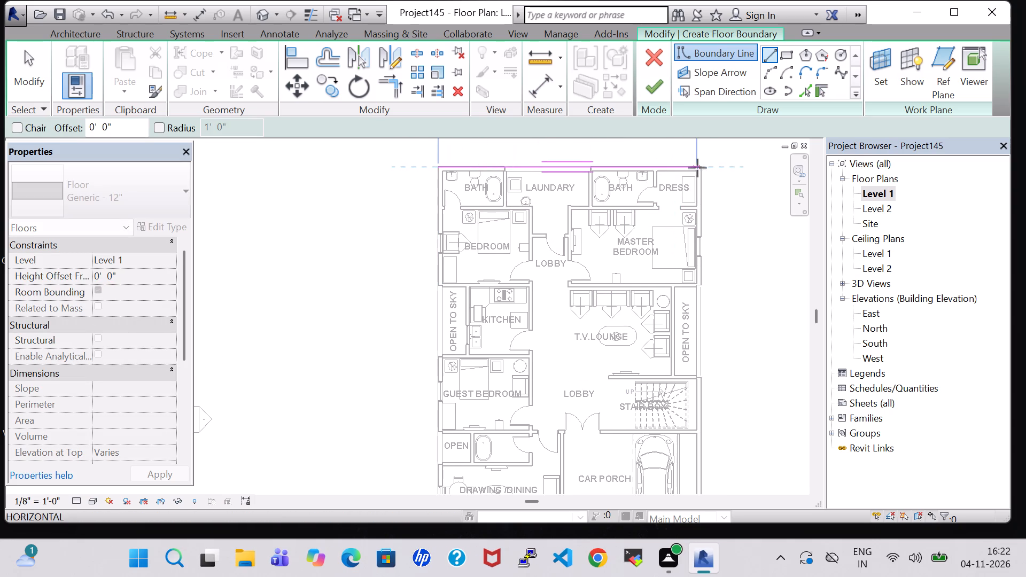
click(700, 168)
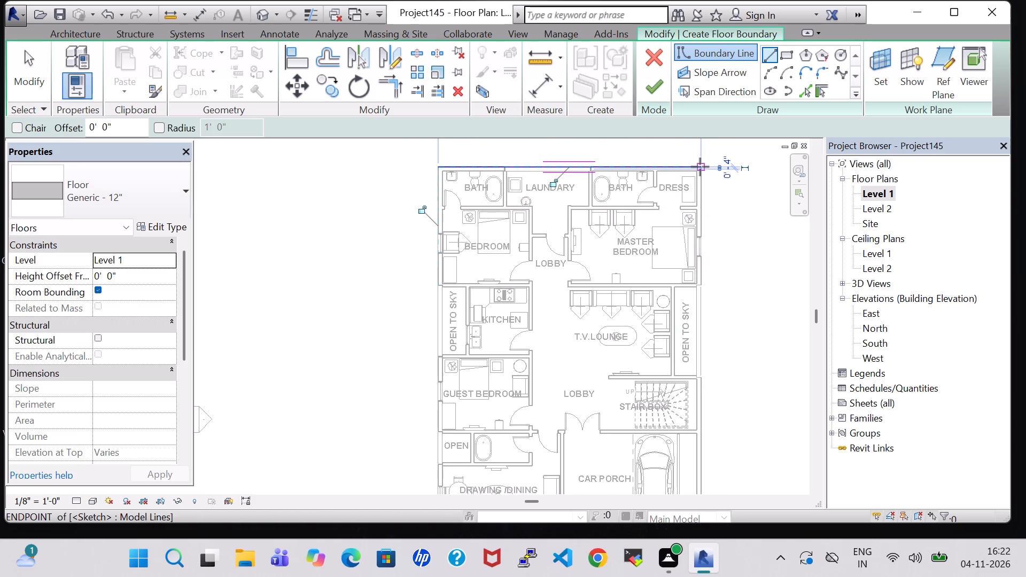
Continue the floor boundary along the east outer wall, then about 21' 2 3/4" along the porch-side face of the car porch's rear wall.
click(701, 167)
middle_drag(707, 411, 694, 221)
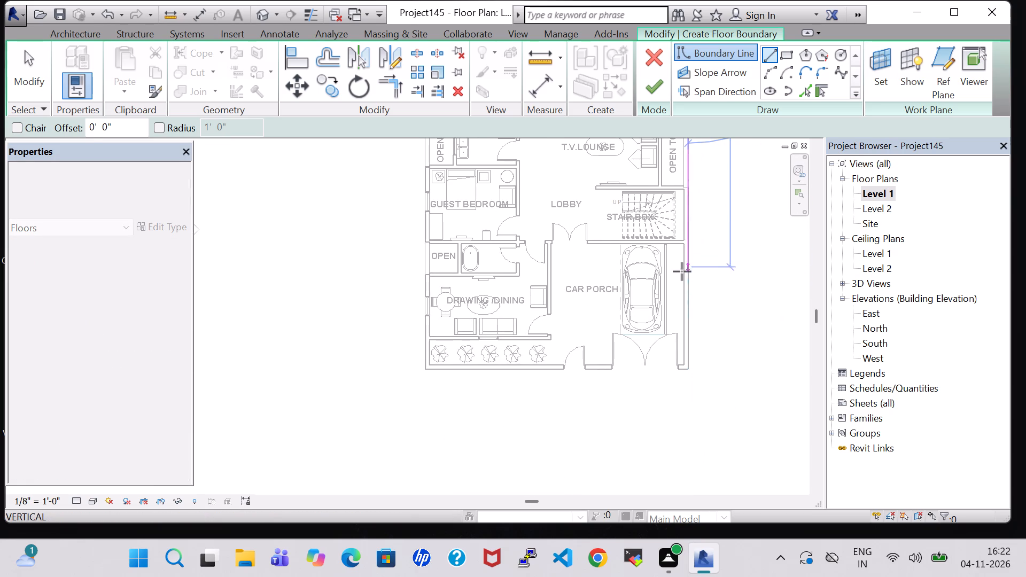
scroll(687, 246, up, 7)
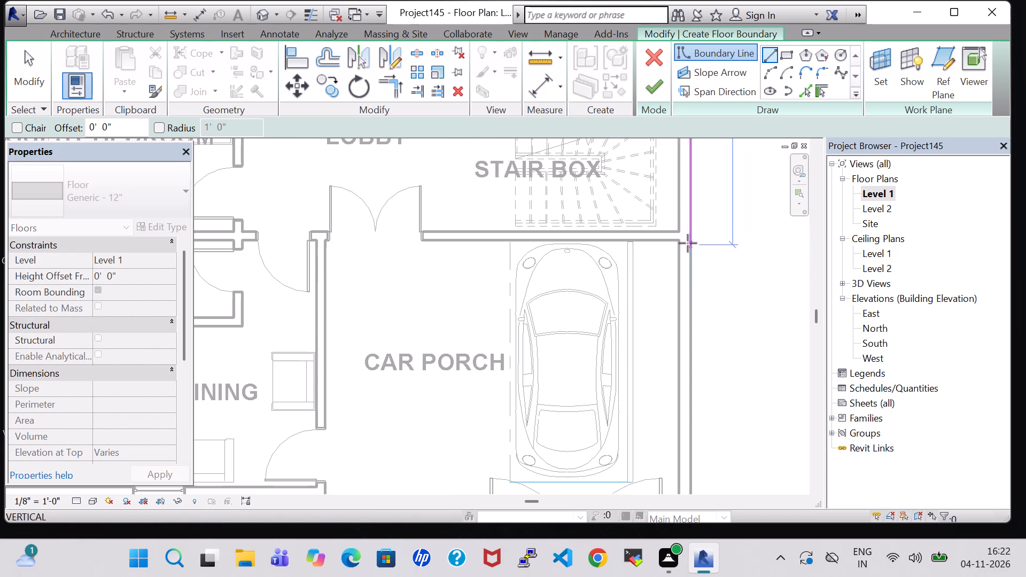
click(689, 242)
click(693, 240)
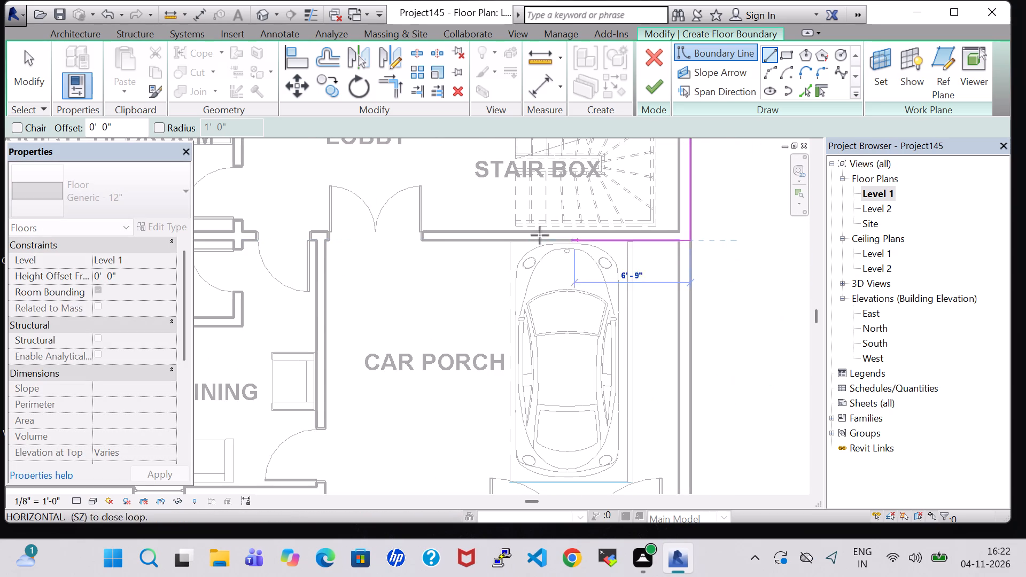
click(329, 241)
Continue the floor boundary down the drawing/dining room's porch-side wall and along its front wall to the west exterior face.
click(326, 241)
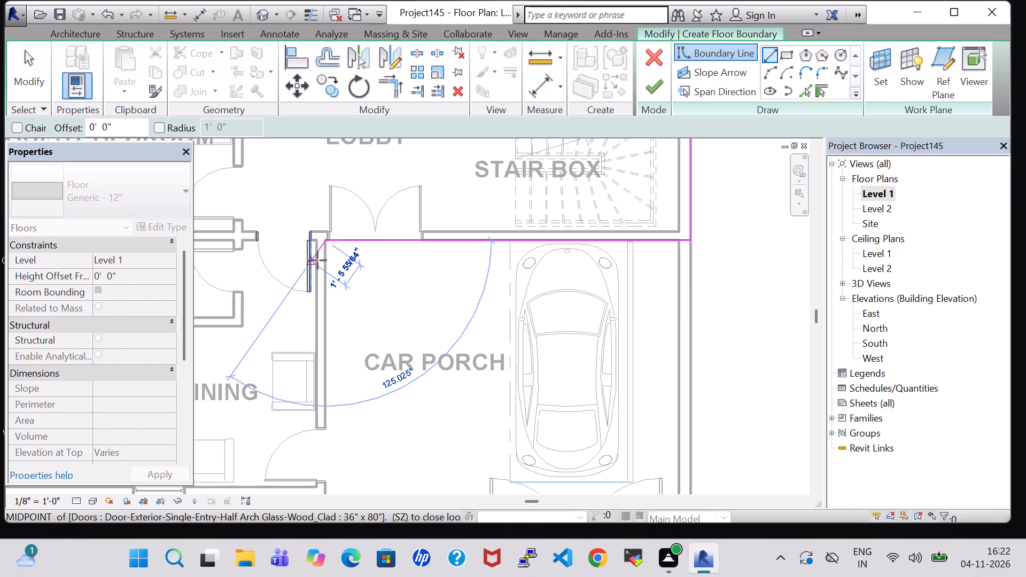
middle_drag(326, 330, 374, 82)
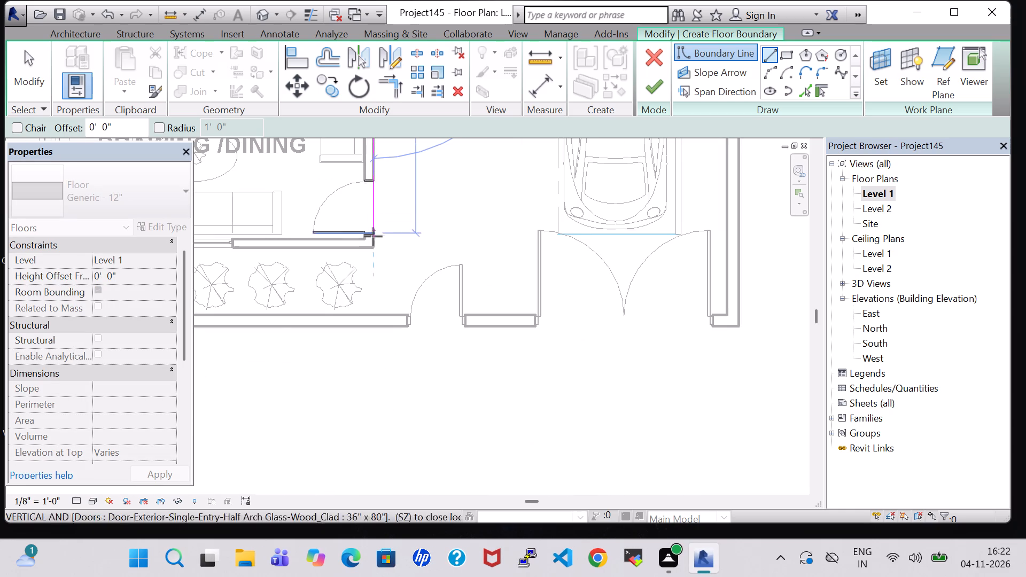
click(373, 247)
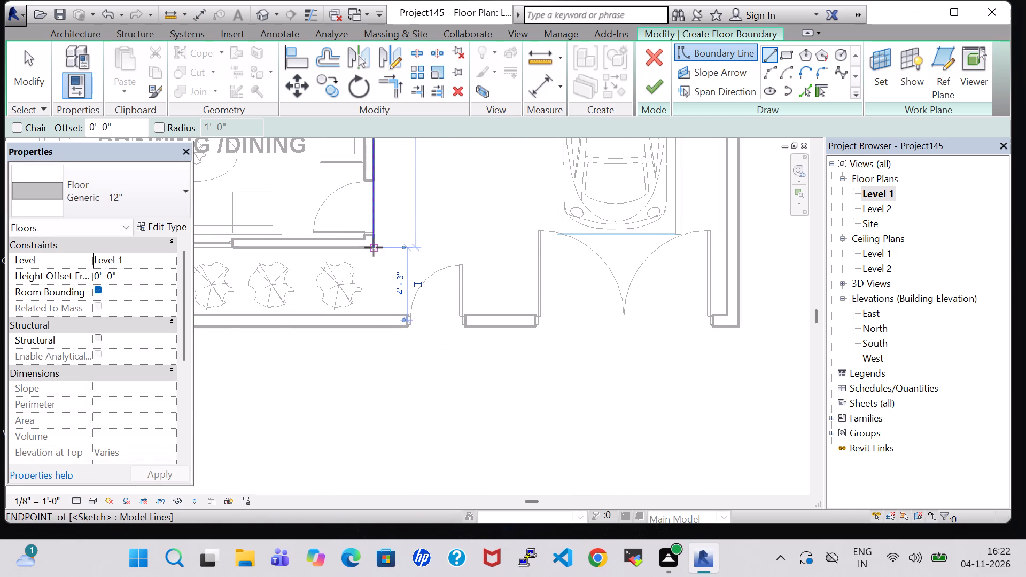
click(374, 247)
middle_drag(240, 255, 747, 288)
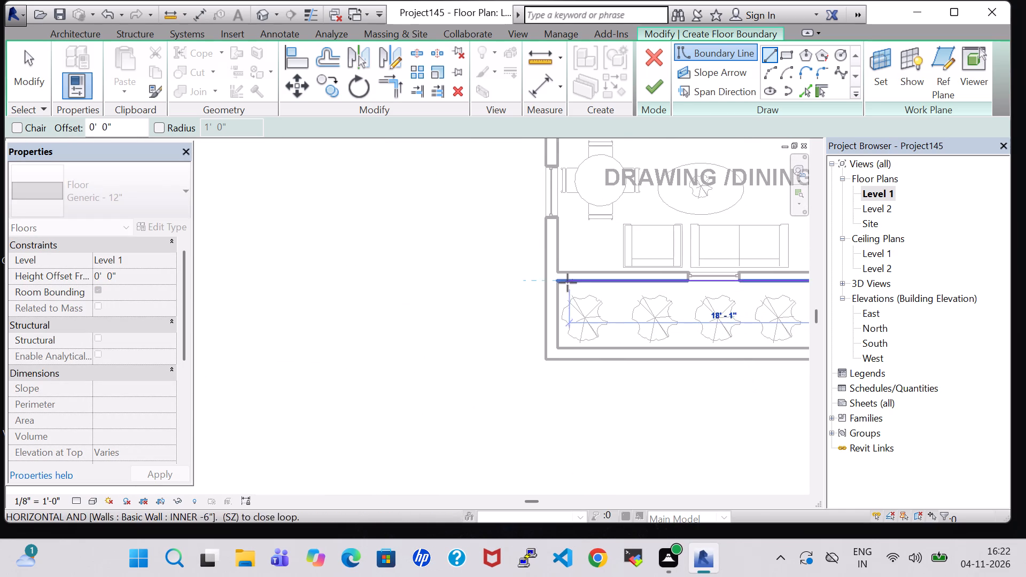
click(545, 283)
Close the floor boundary along the west outer wall up to the rear corner and finish the floor.
click(545, 281)
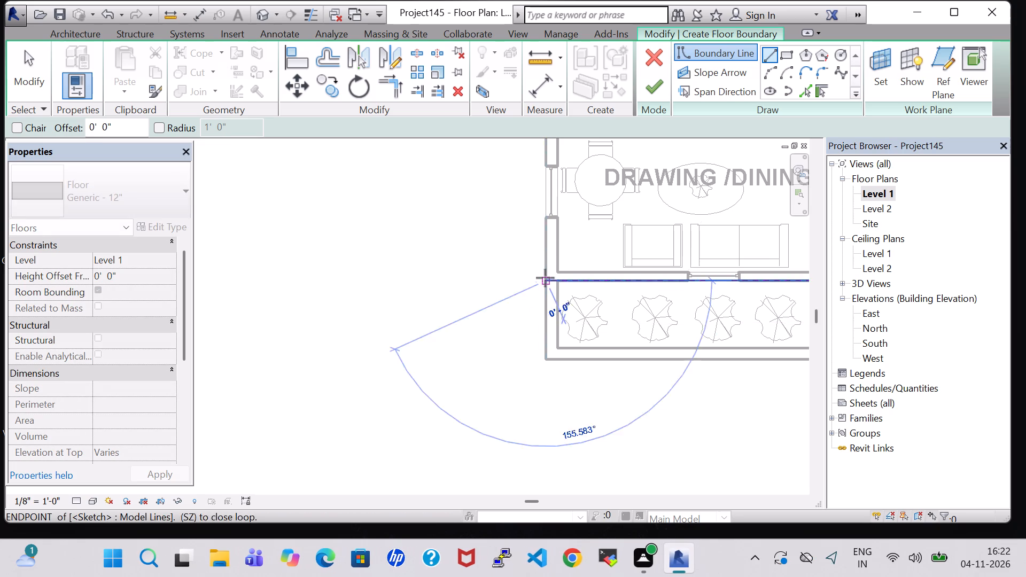
scroll(546, 149, up, 1)
middle_drag(547, 150, 540, 441)
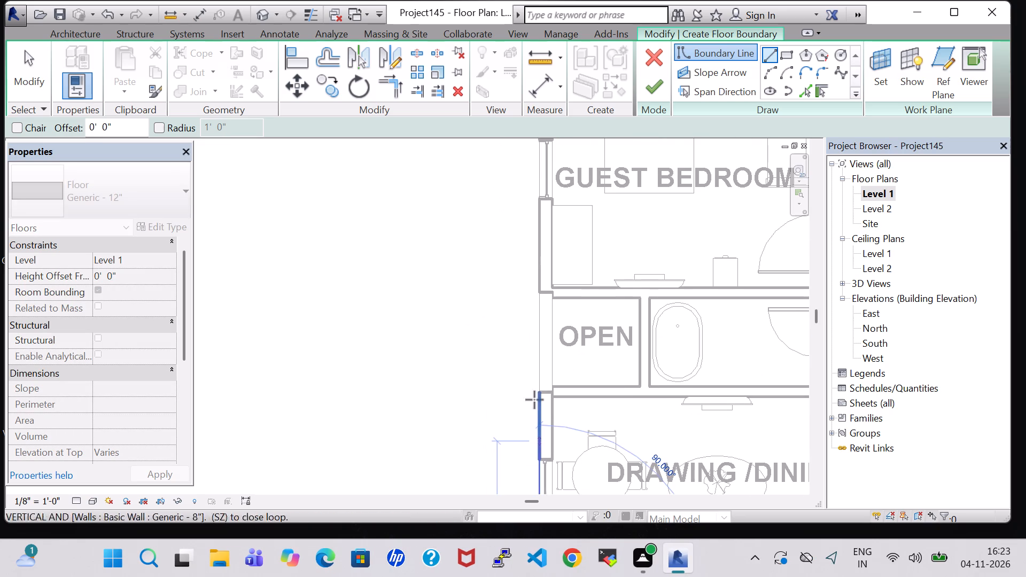
middle_drag(547, 202, 586, 432)
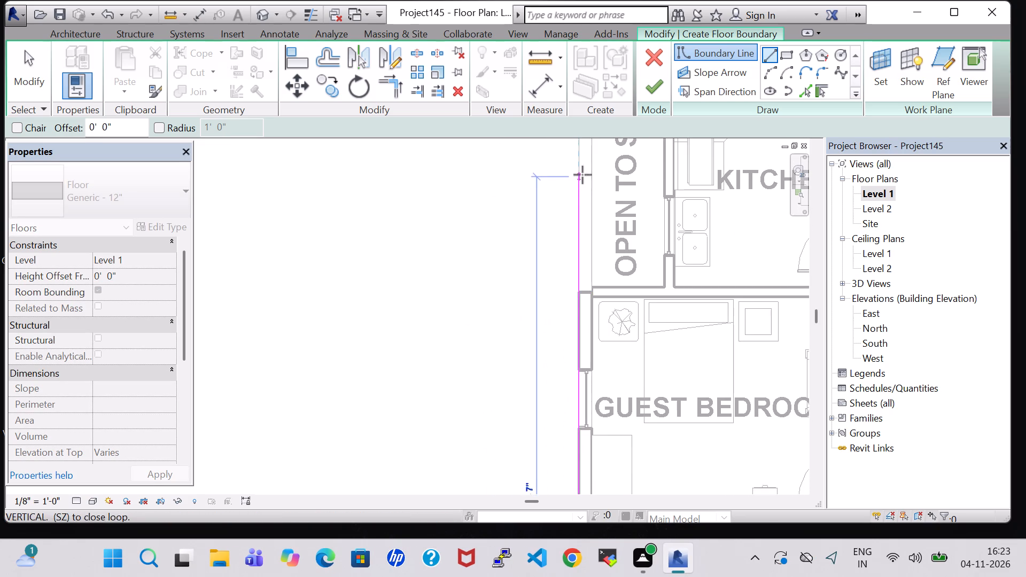
middle_drag(584, 178, 596, 447)
middle_drag(587, 189, 615, 479)
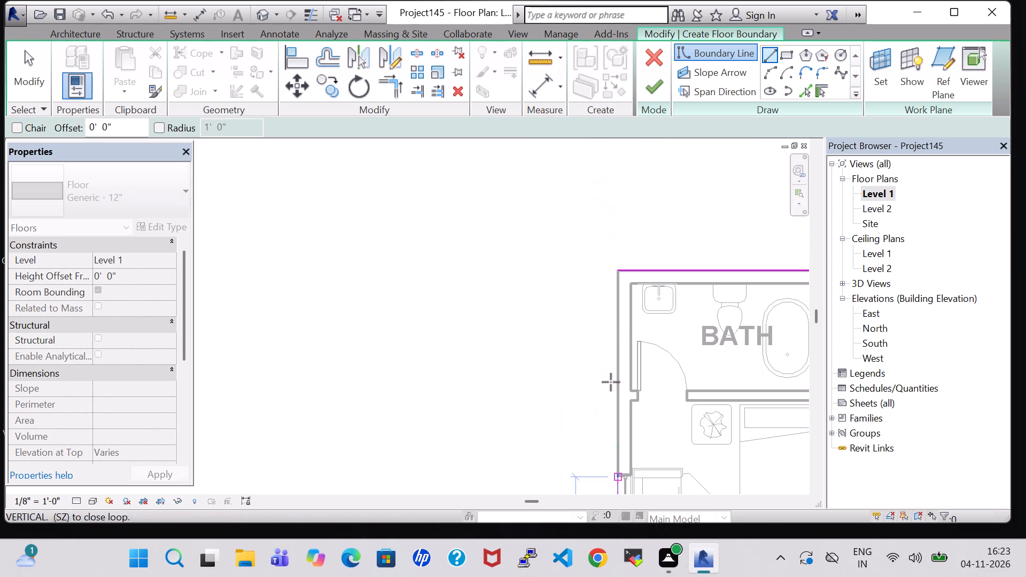
click(618, 272)
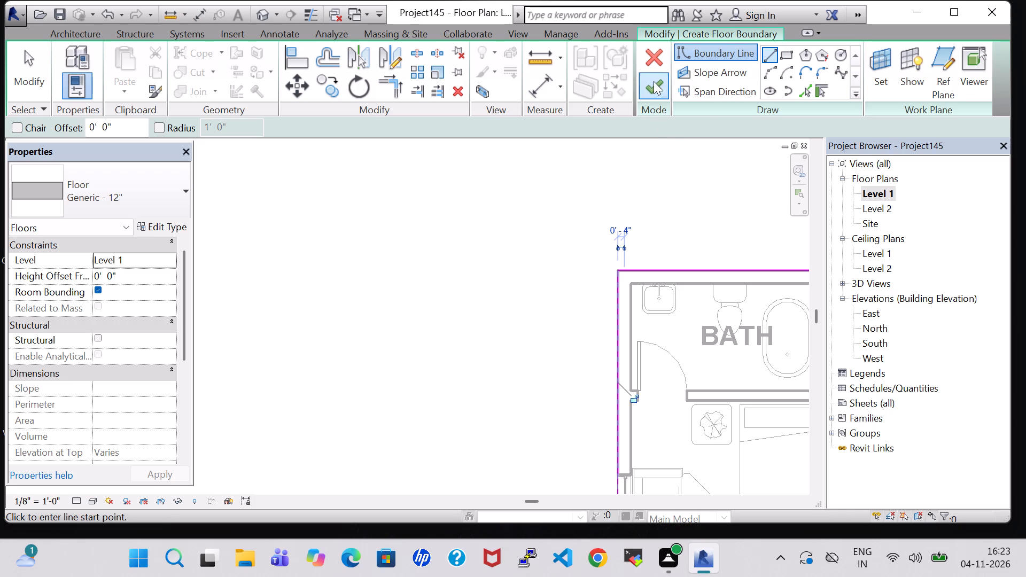
click(654, 81)
Switch to the default 3D view and save the project.
click(258, 18)
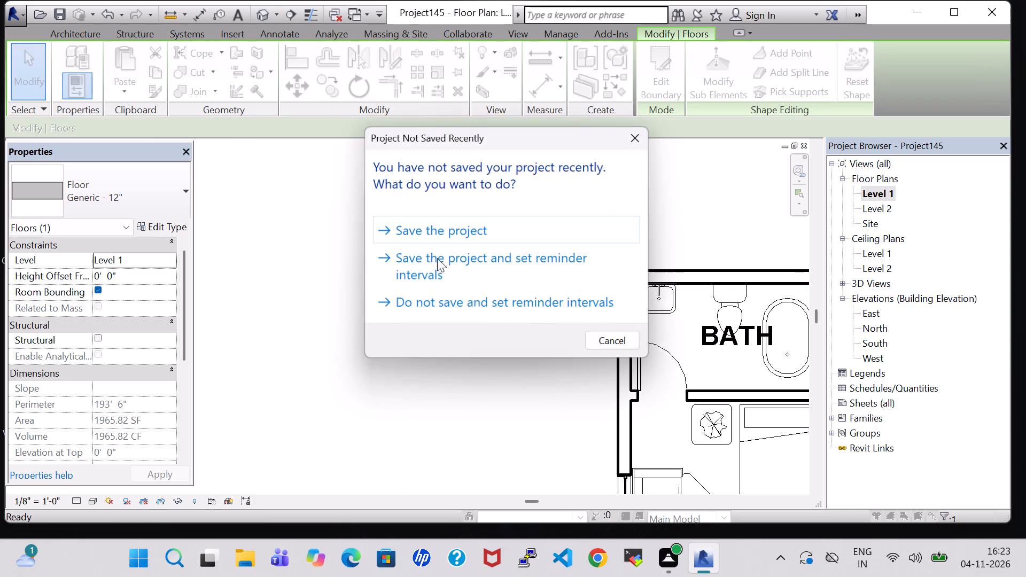
click(481, 228)
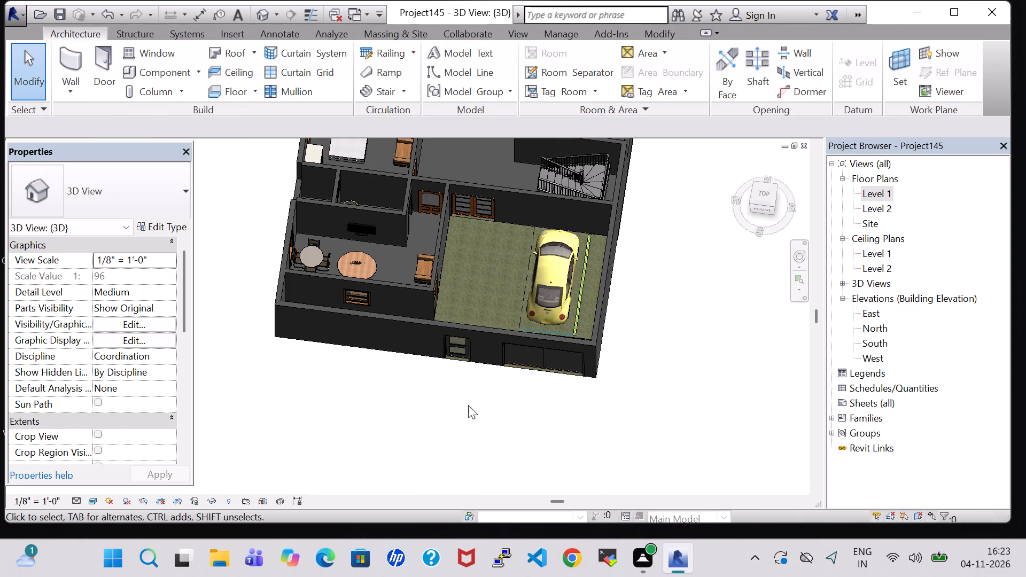
Examine the new floor across the rooms in 3D and inspect the low outer walls beside the open areas.
shift+middle_drag(391, 399, 415, 267)
middle_drag(461, 205, 449, 254)
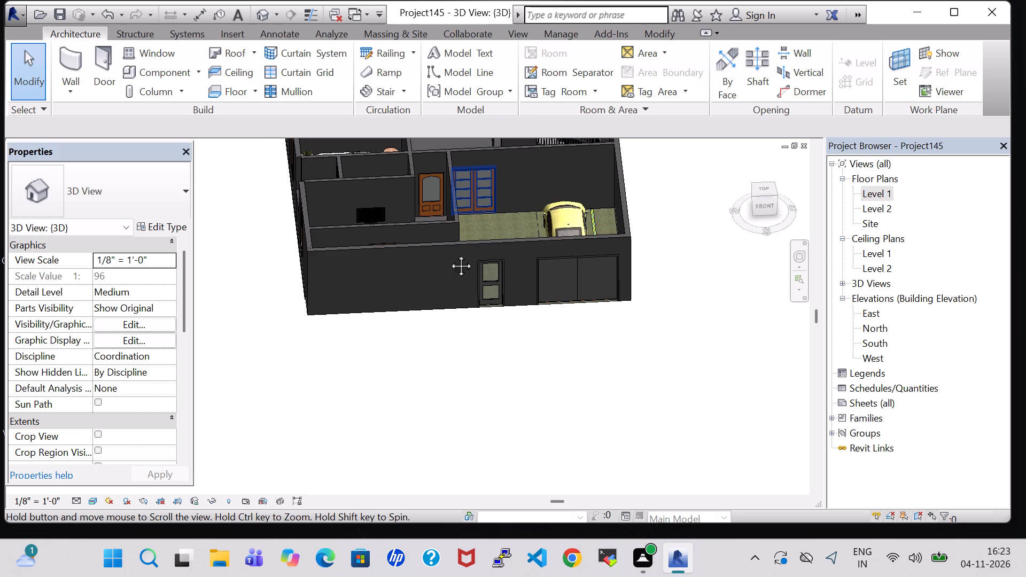
middle_drag(449, 254, 402, 370)
middle_drag(419, 193, 429, 274)
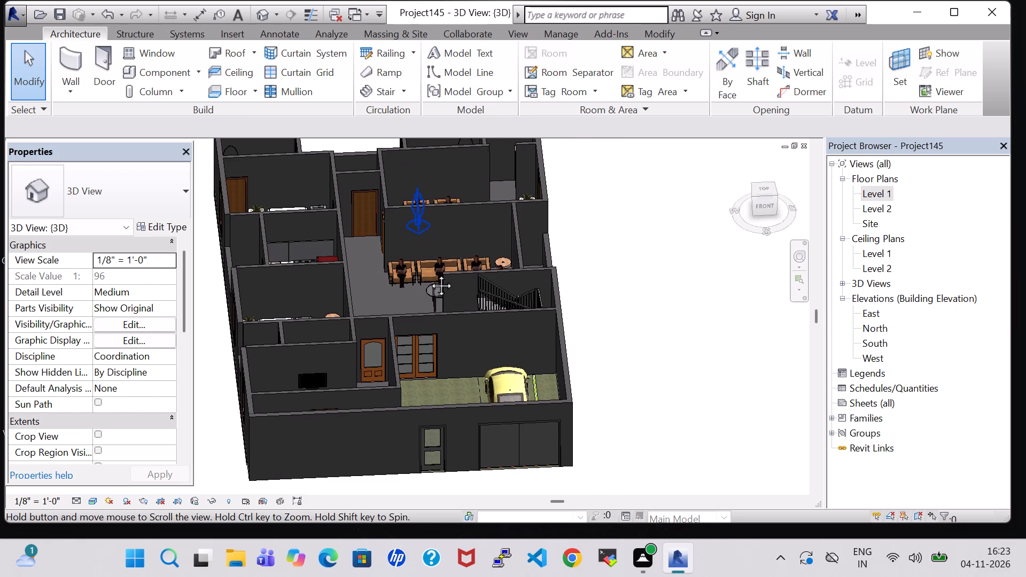
middle_drag(429, 274, 431, 279)
middle_drag(586, 219, 561, 317)
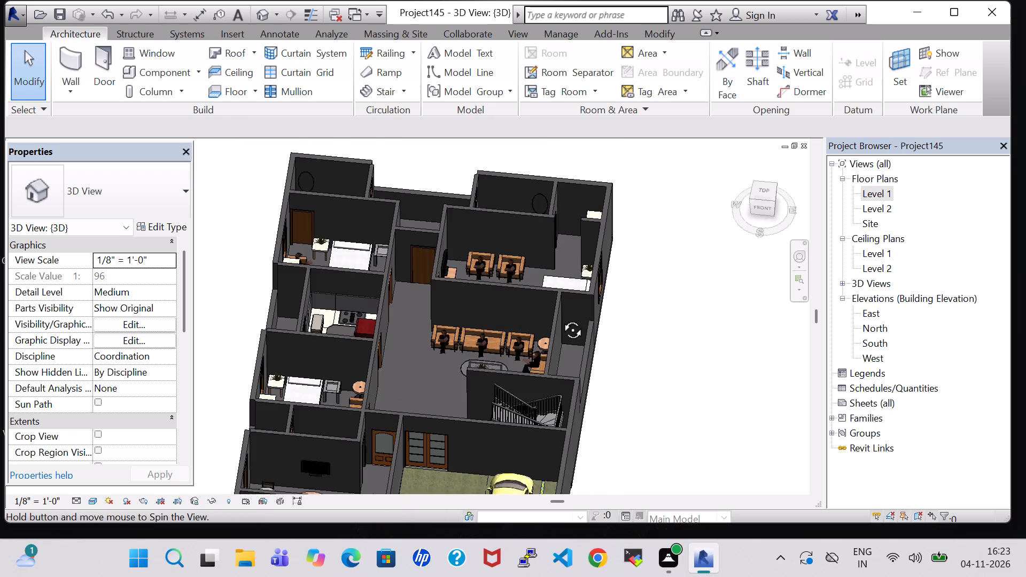
middle_drag(655, 382, 680, 339)
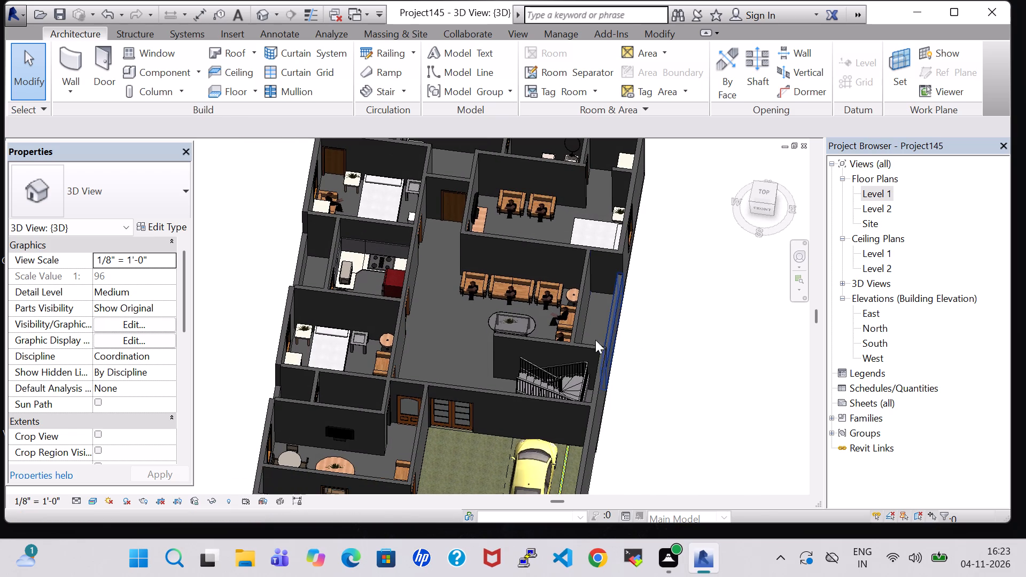
click(303, 254)
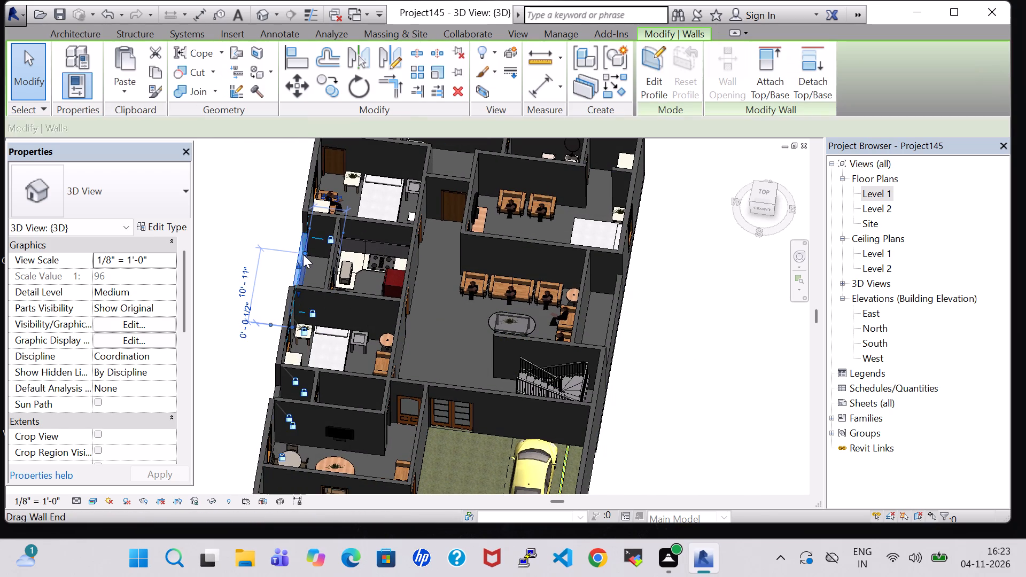
click(670, 312)
click(613, 320)
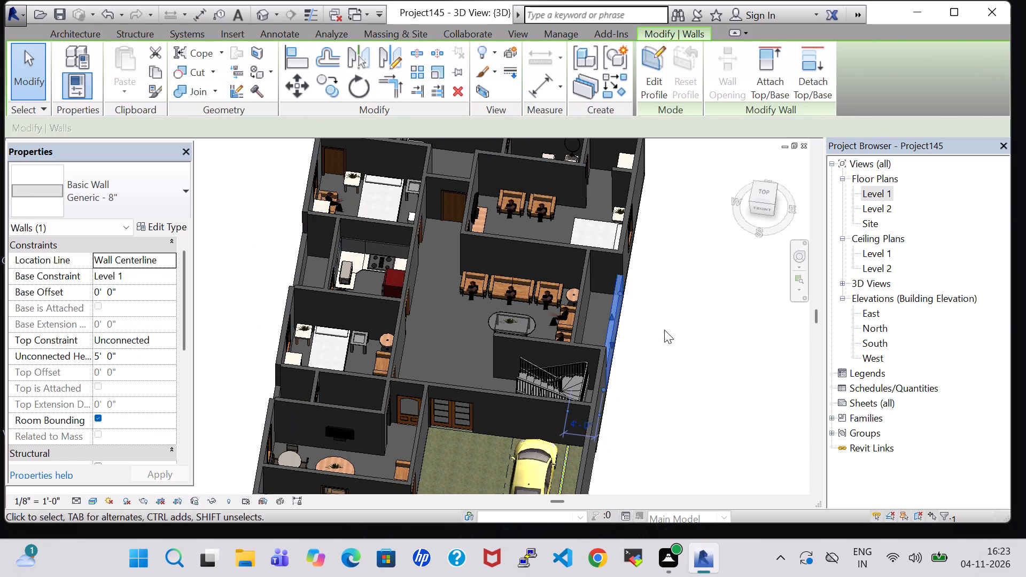
click(664, 330)
click(276, 388)
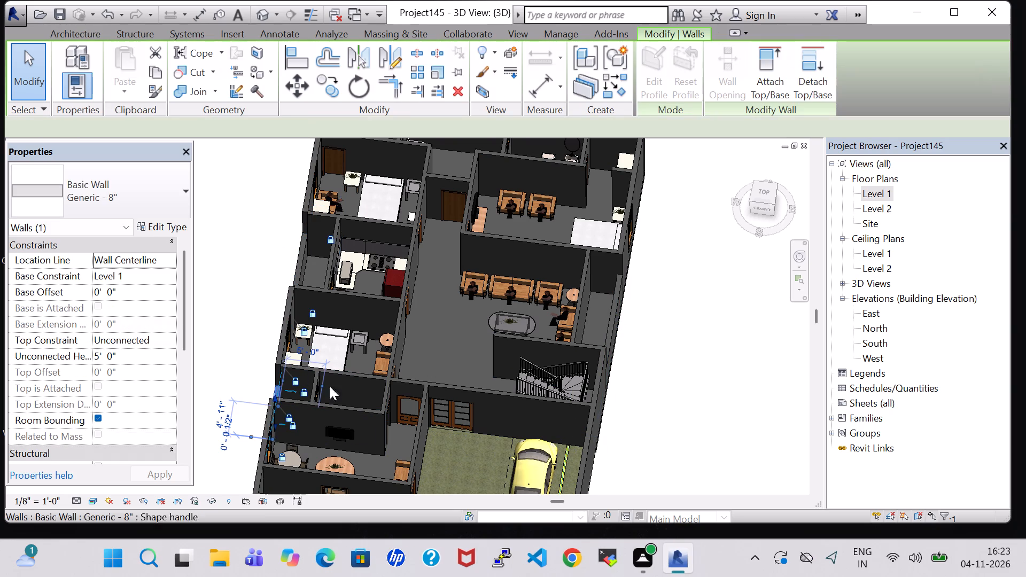
click(636, 329)
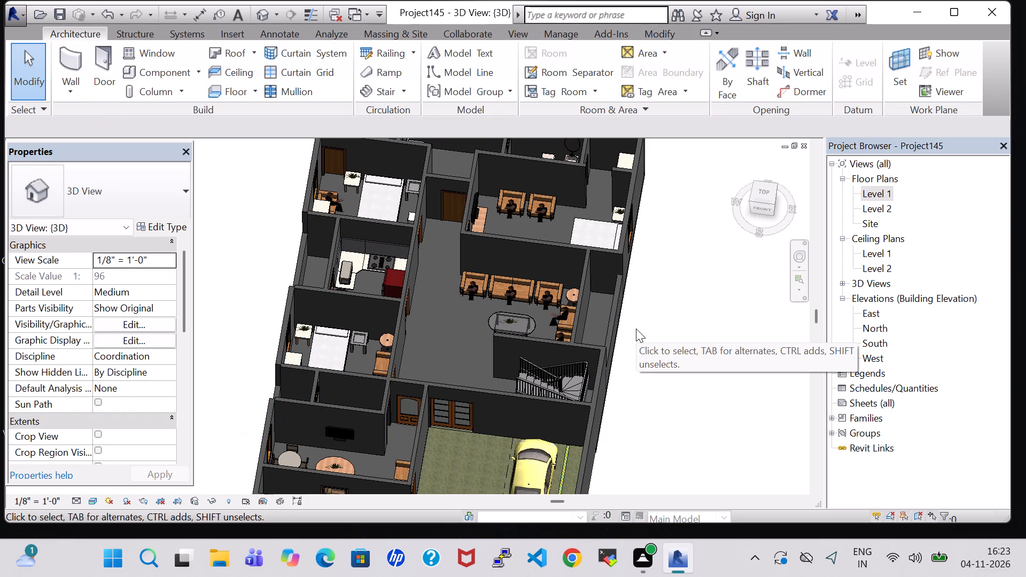
Assign Brick, Common as the structure layer material of the INNER -6" wall type.
click(517, 397)
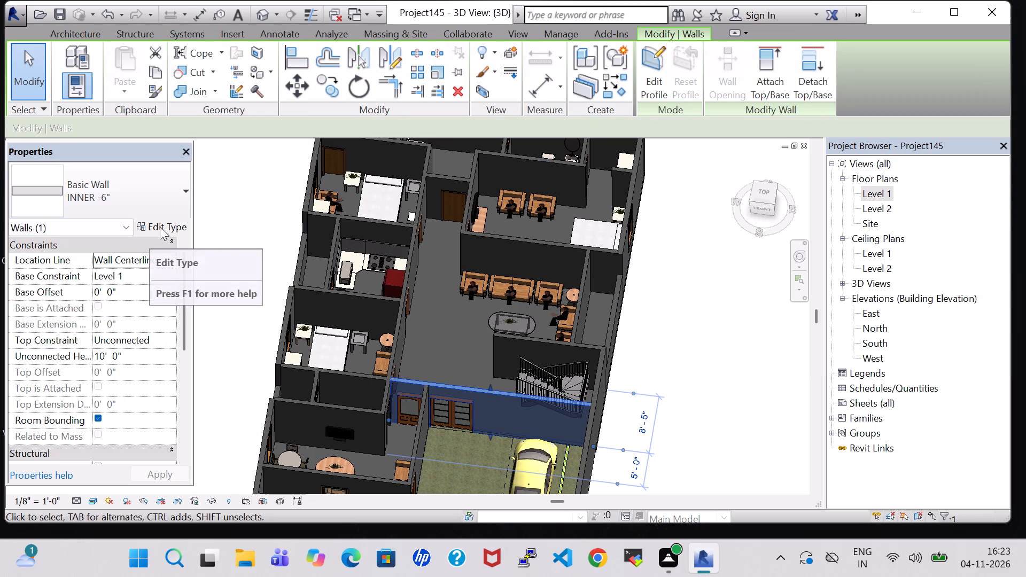
click(160, 227)
click(502, 224)
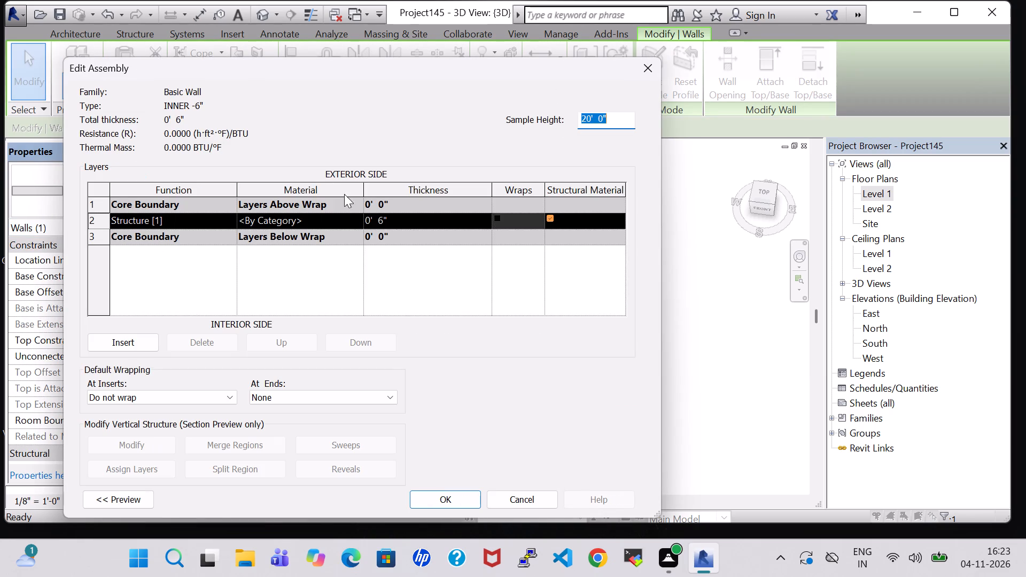
click(359, 216)
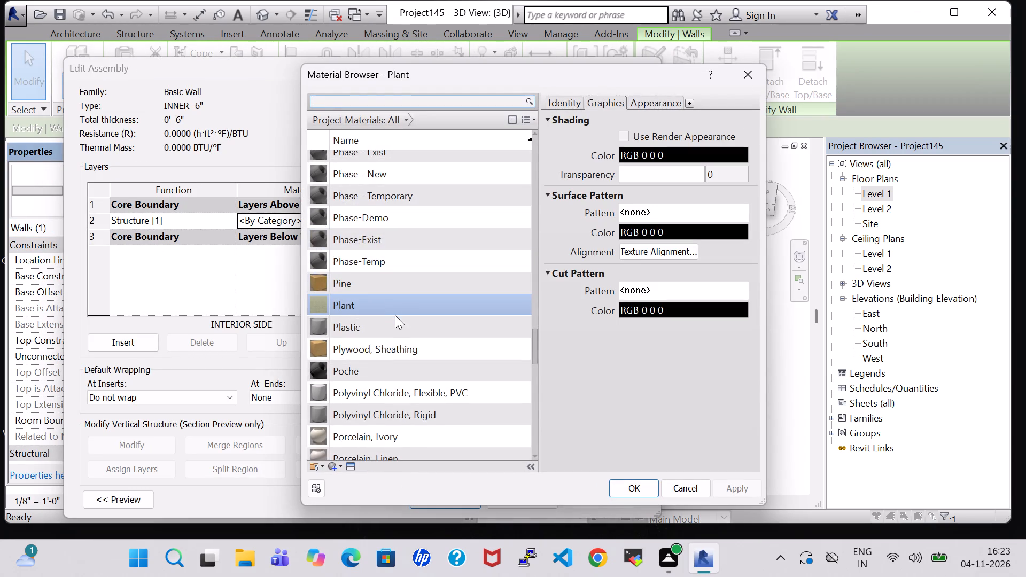
scroll(395, 315, up, 18)
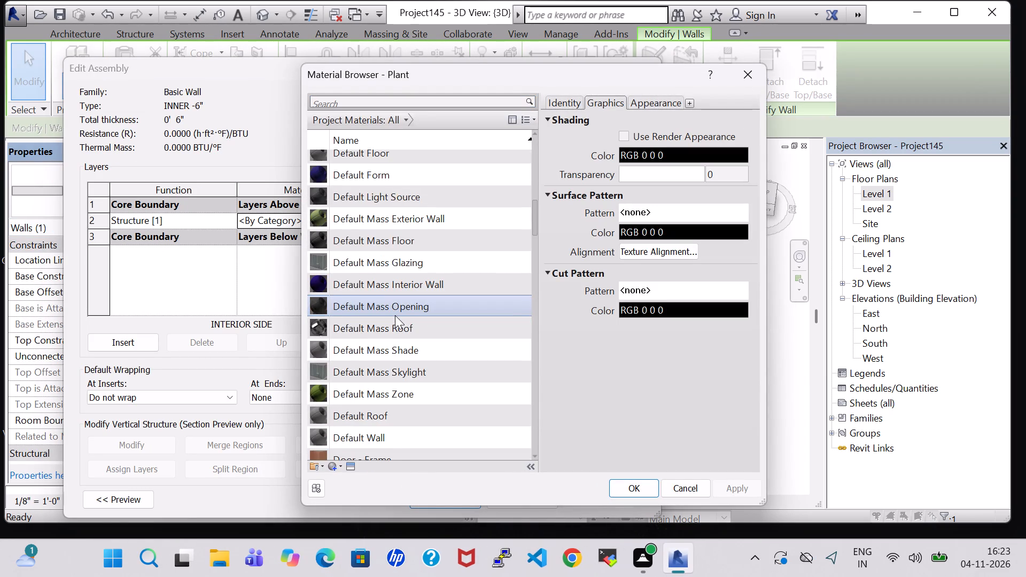
scroll(395, 315, up, 7)
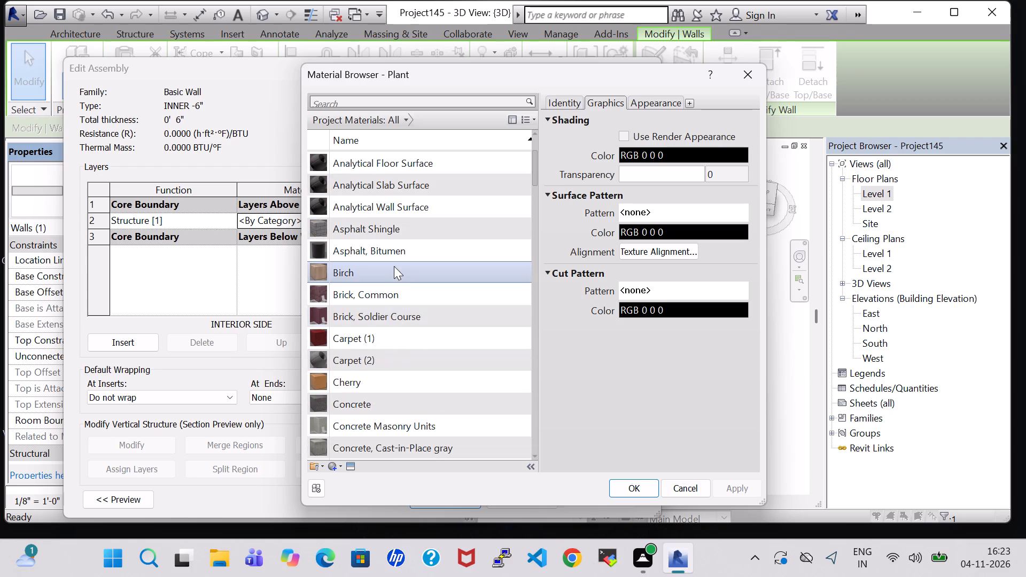
click(383, 300)
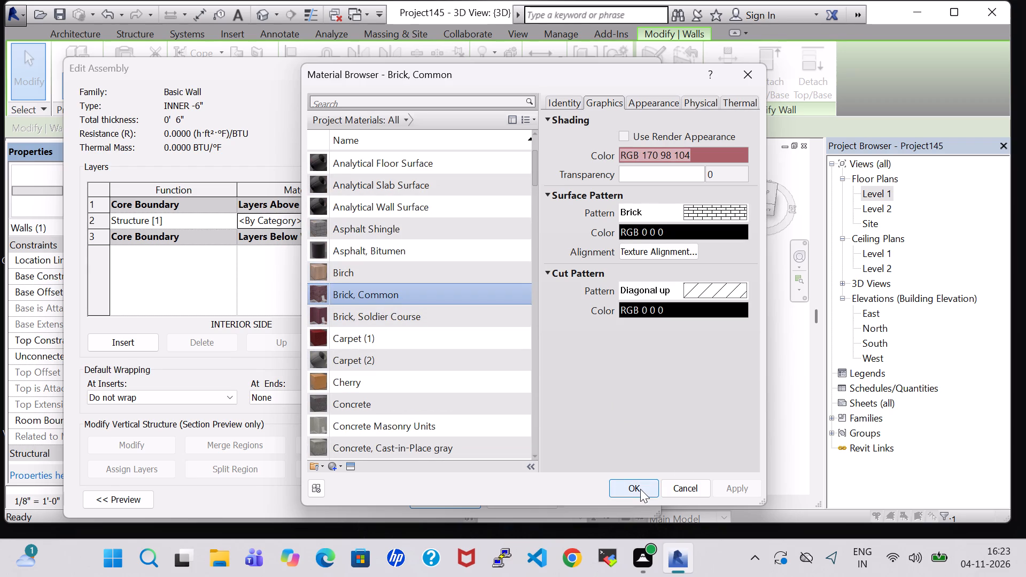
click(640, 489)
click(447, 497)
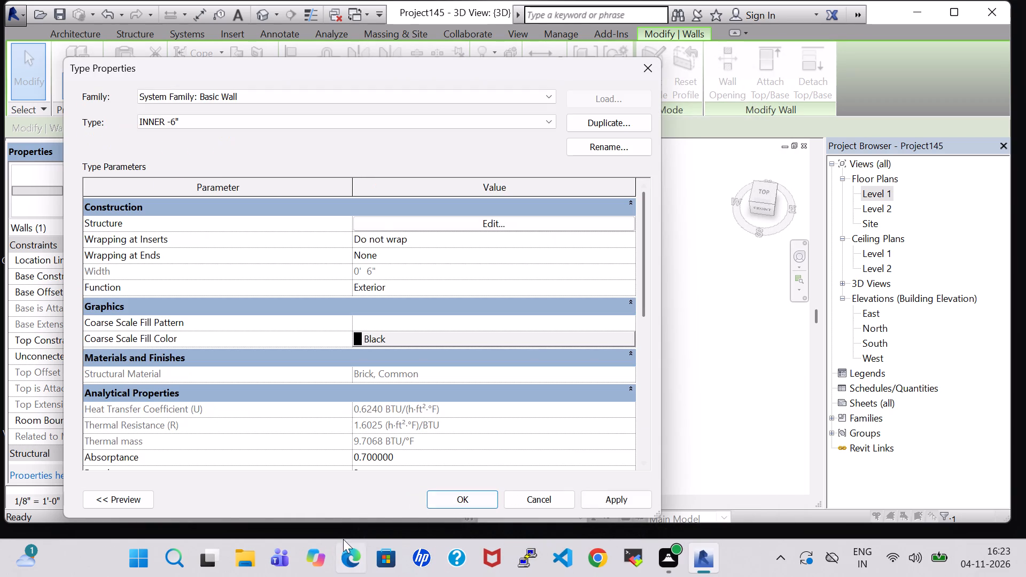
click(487, 495)
click(758, 367)
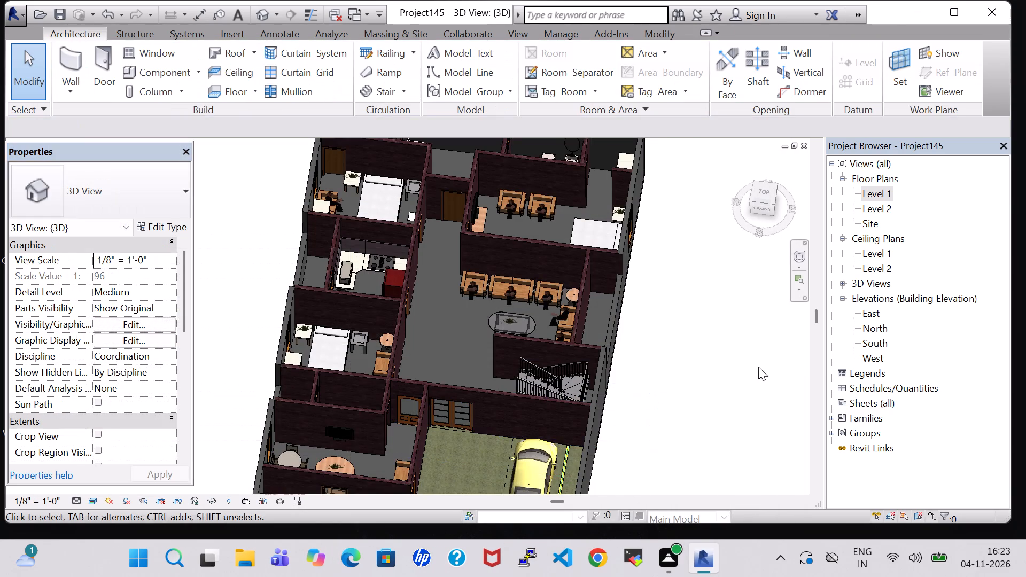
Assign Brick, Common as the structure layer material of the Generic - 8" wall type used by the outer walls.
middle_drag(426, 359, 494, 247)
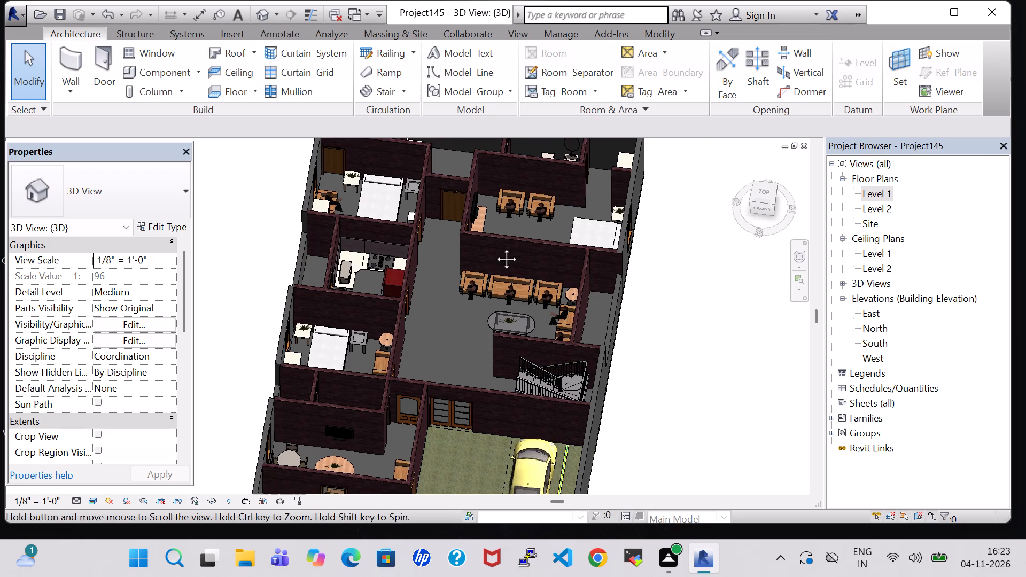
middle_drag(494, 247, 497, 245)
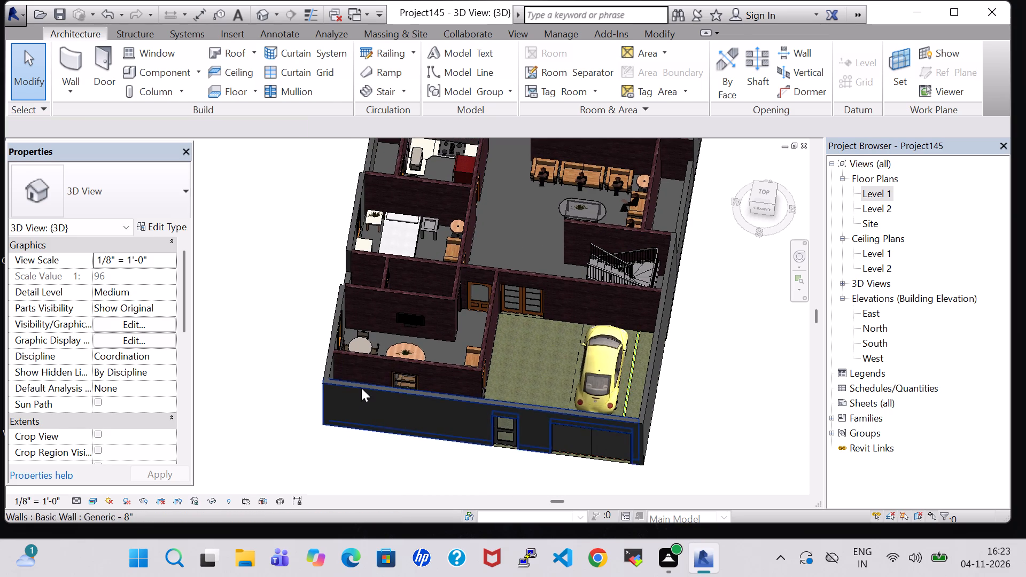
click(361, 388)
click(168, 222)
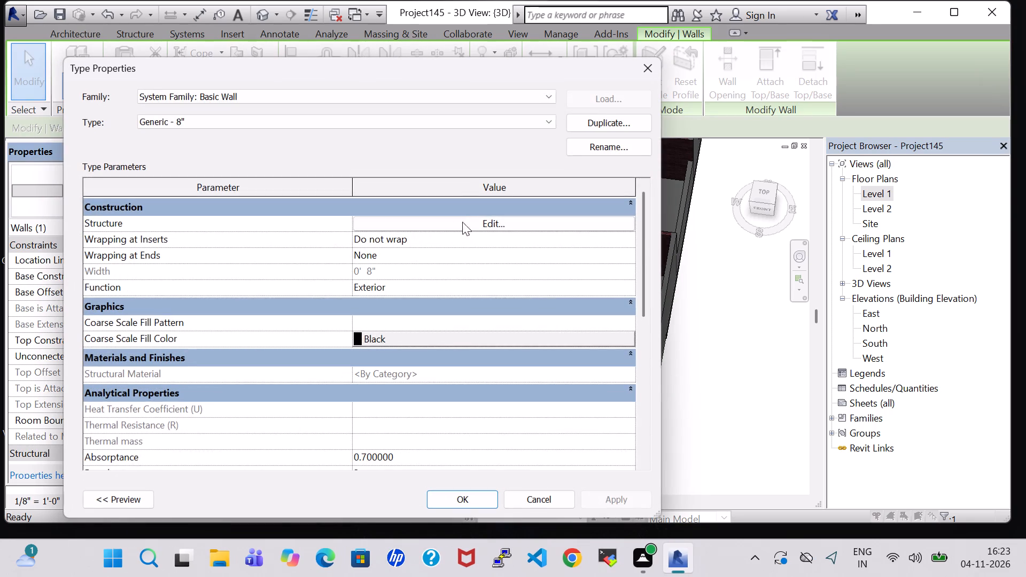
click(485, 226)
click(356, 215)
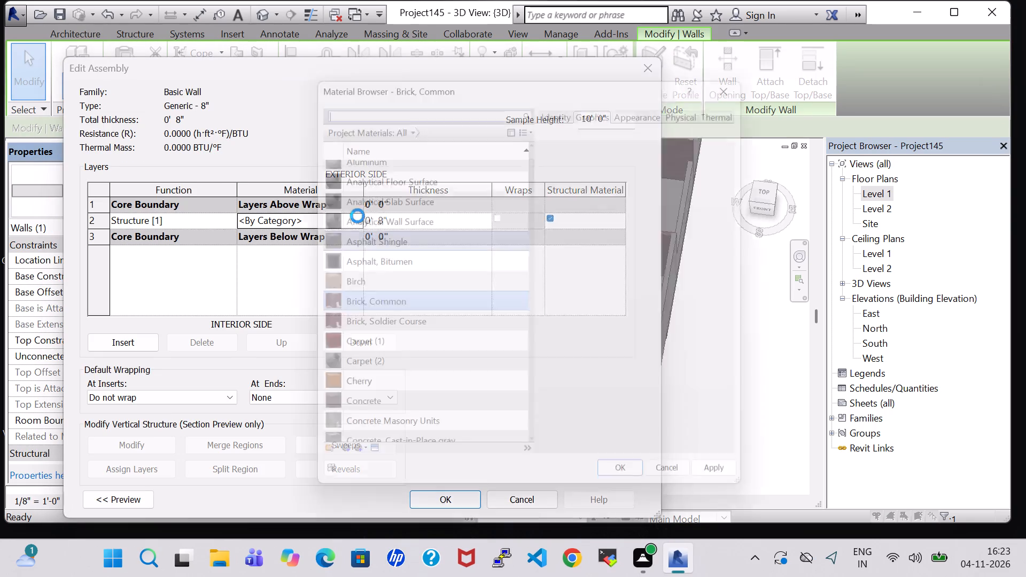
click(629, 483)
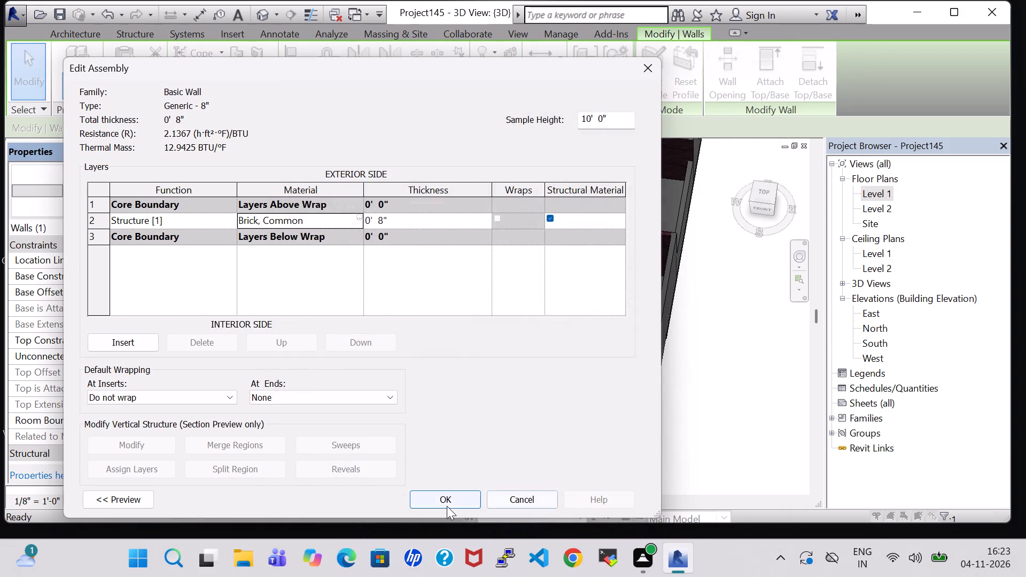
click(447, 506)
click(477, 492)
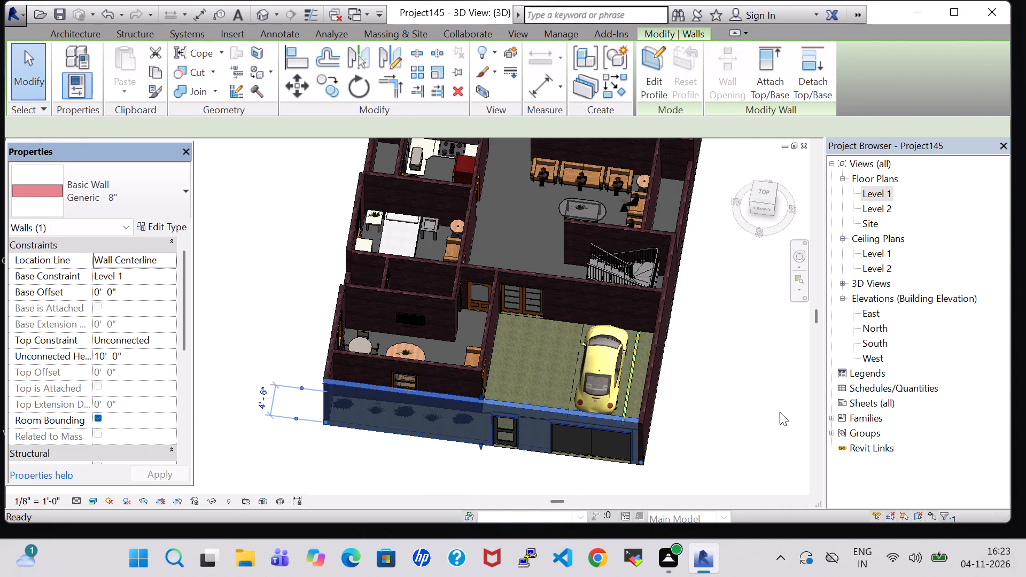
click(780, 412)
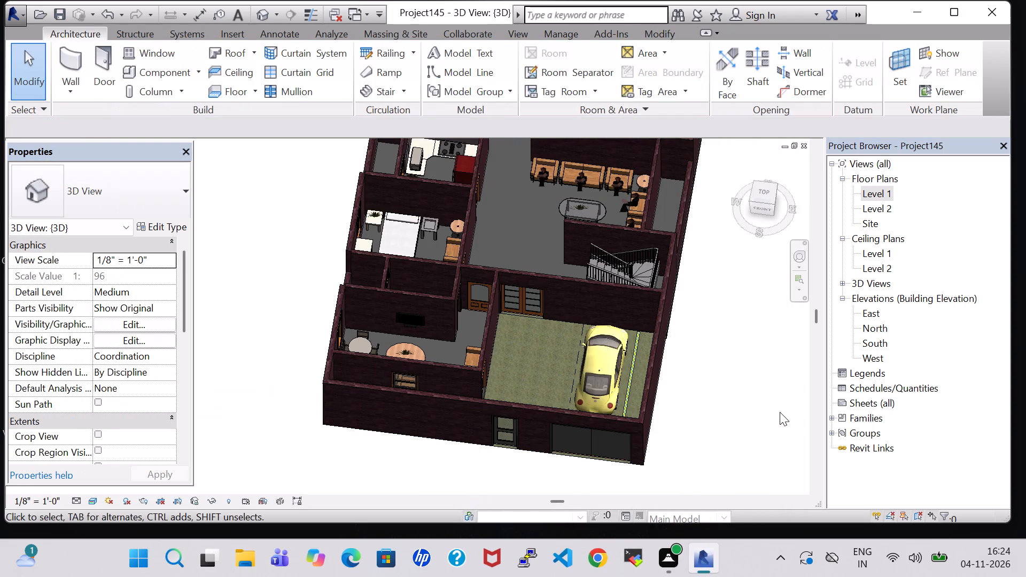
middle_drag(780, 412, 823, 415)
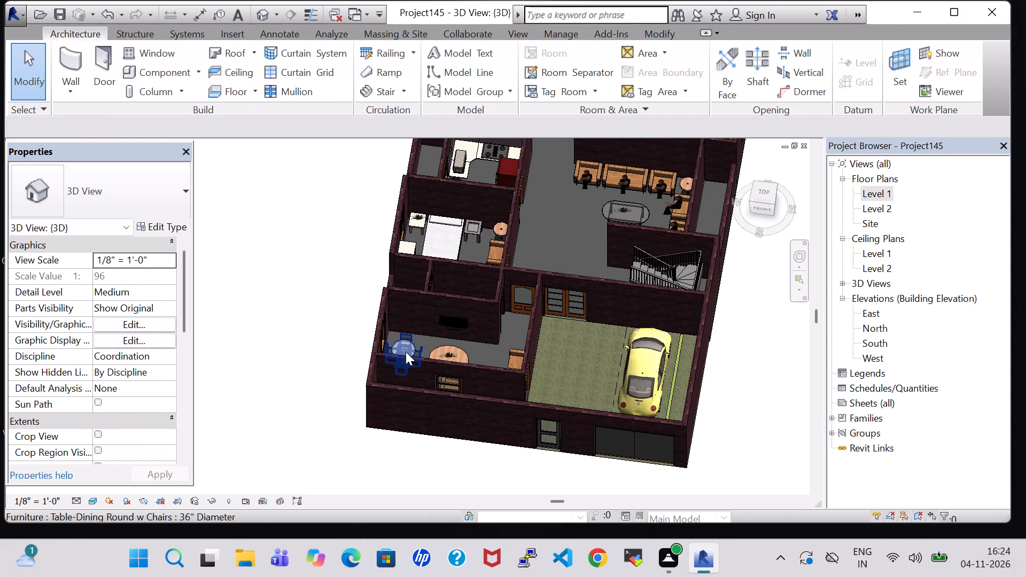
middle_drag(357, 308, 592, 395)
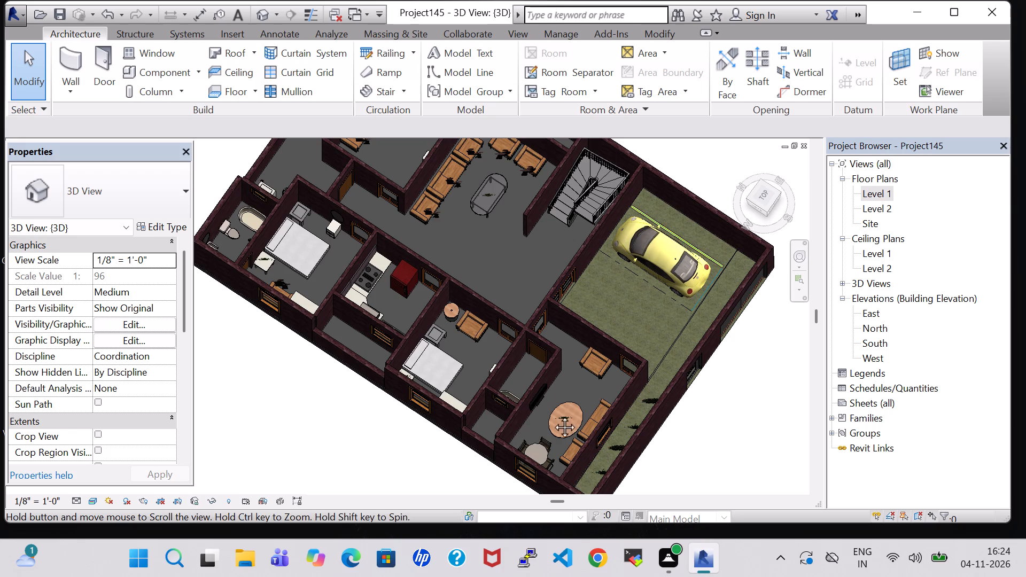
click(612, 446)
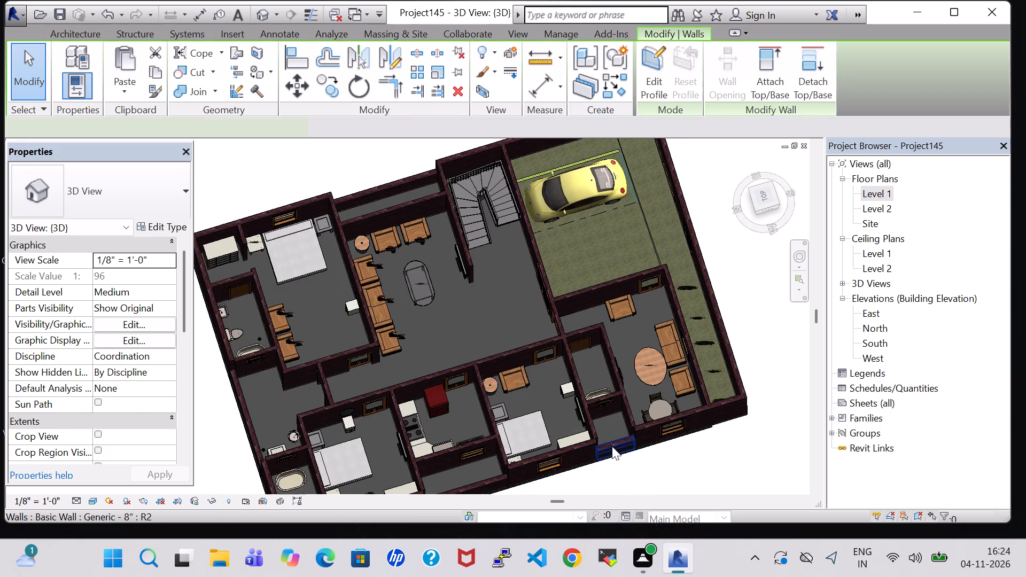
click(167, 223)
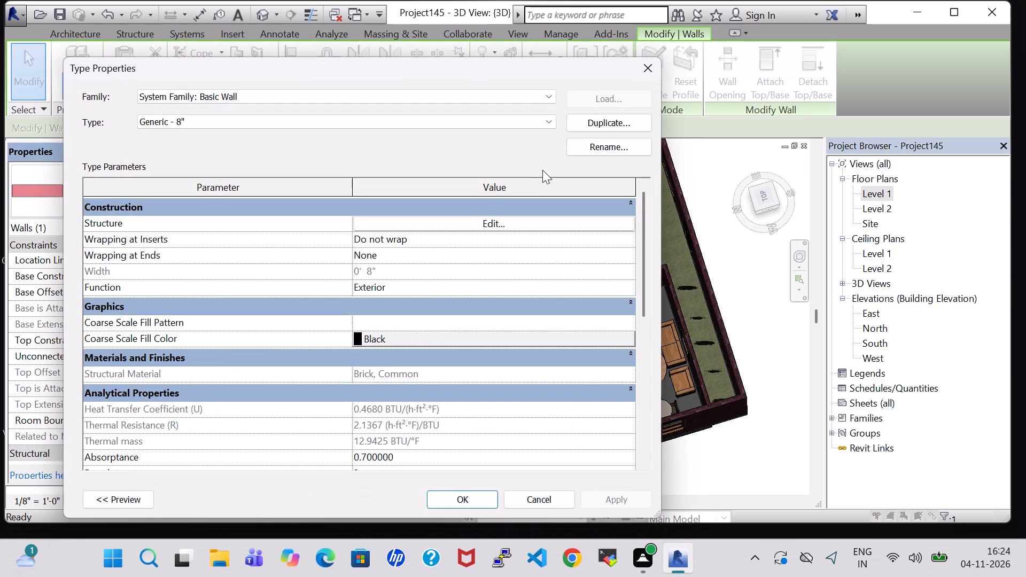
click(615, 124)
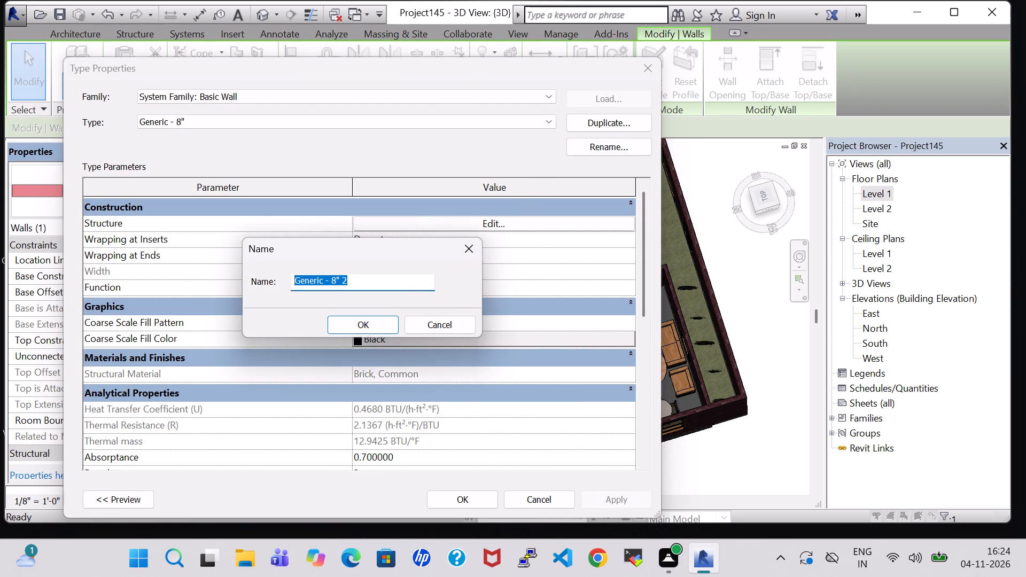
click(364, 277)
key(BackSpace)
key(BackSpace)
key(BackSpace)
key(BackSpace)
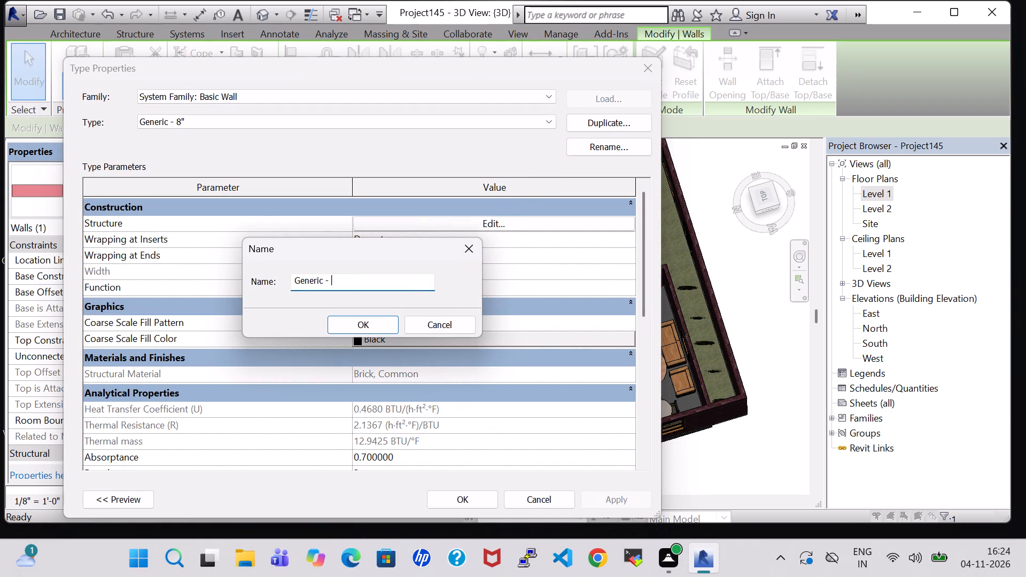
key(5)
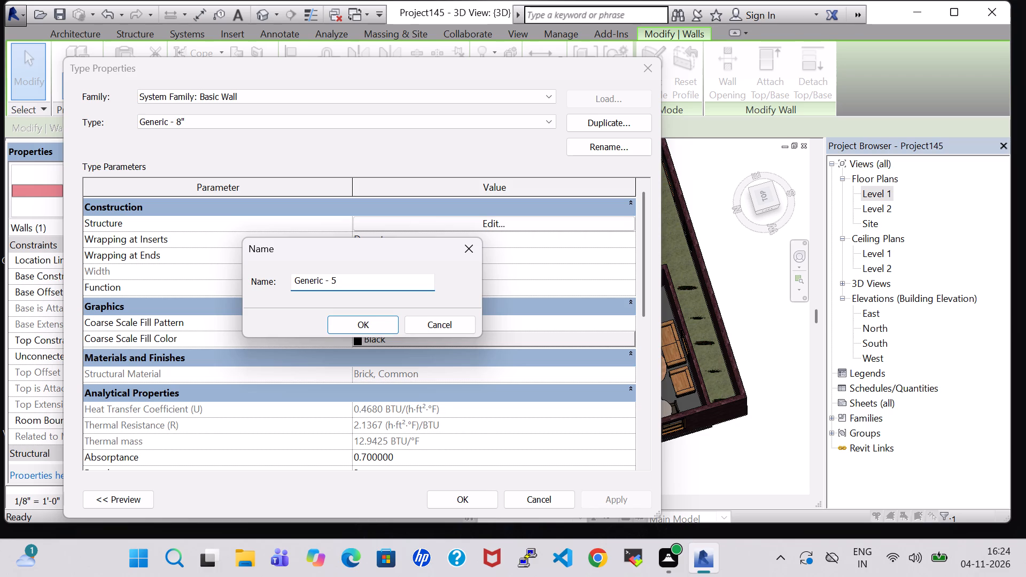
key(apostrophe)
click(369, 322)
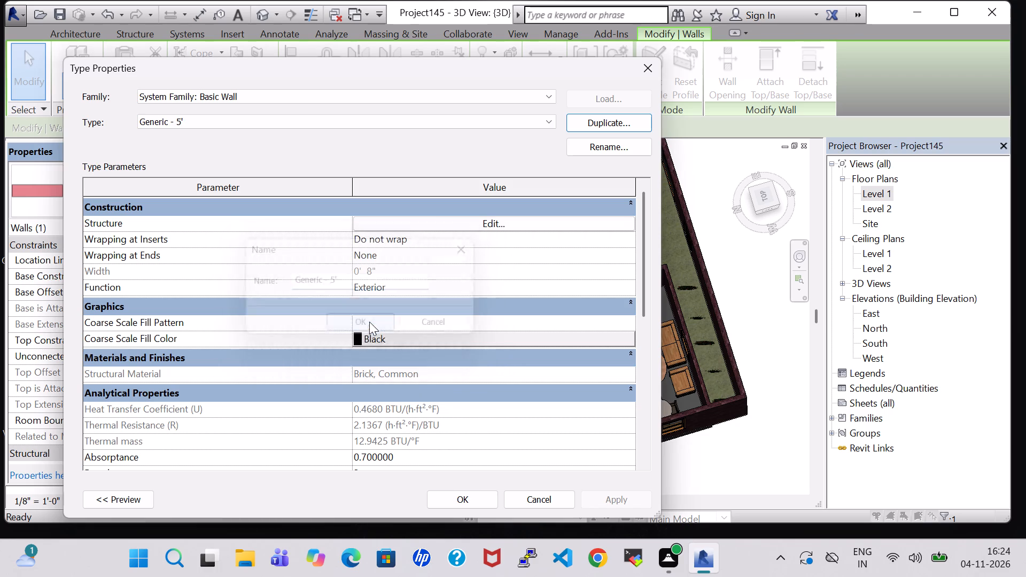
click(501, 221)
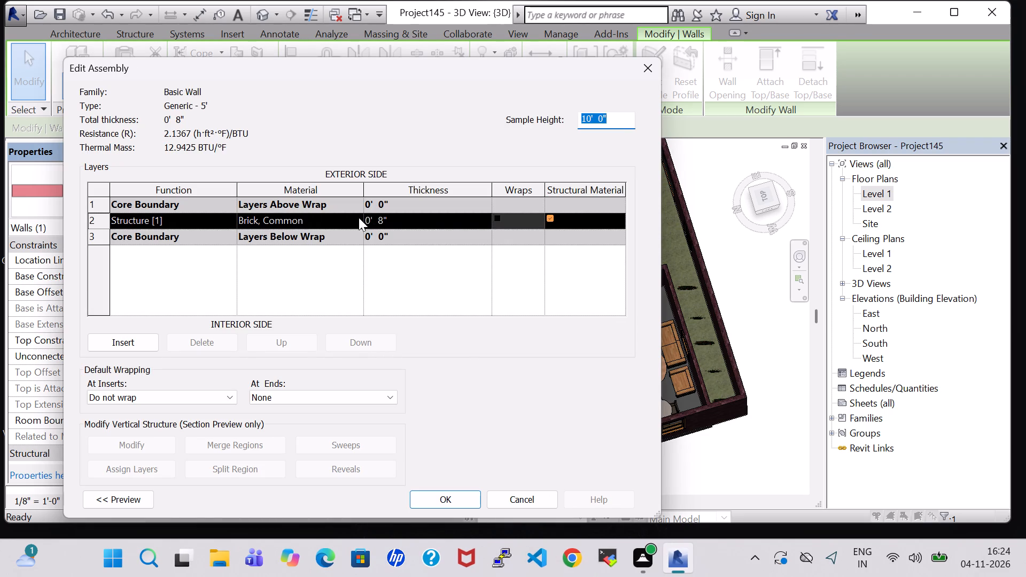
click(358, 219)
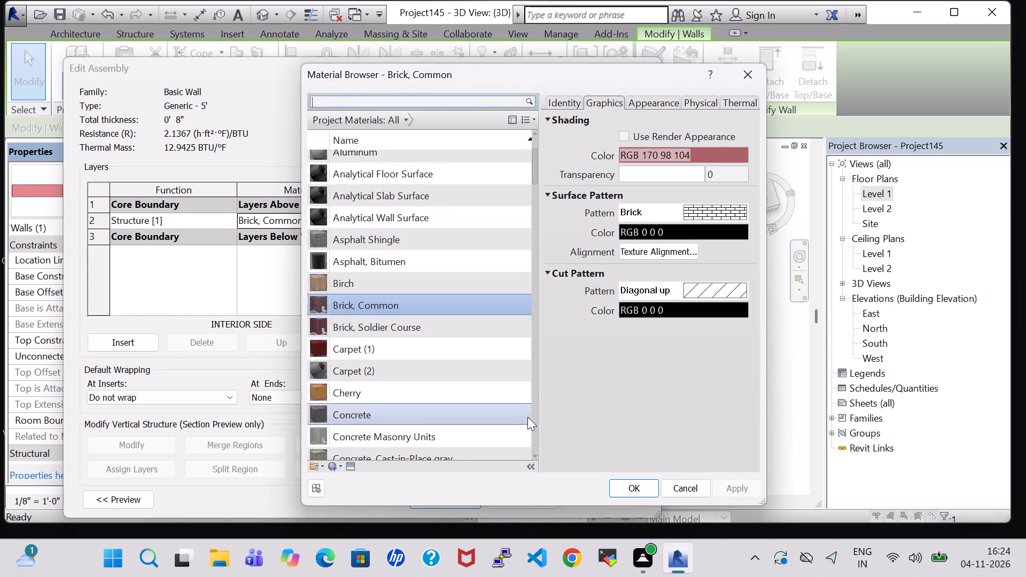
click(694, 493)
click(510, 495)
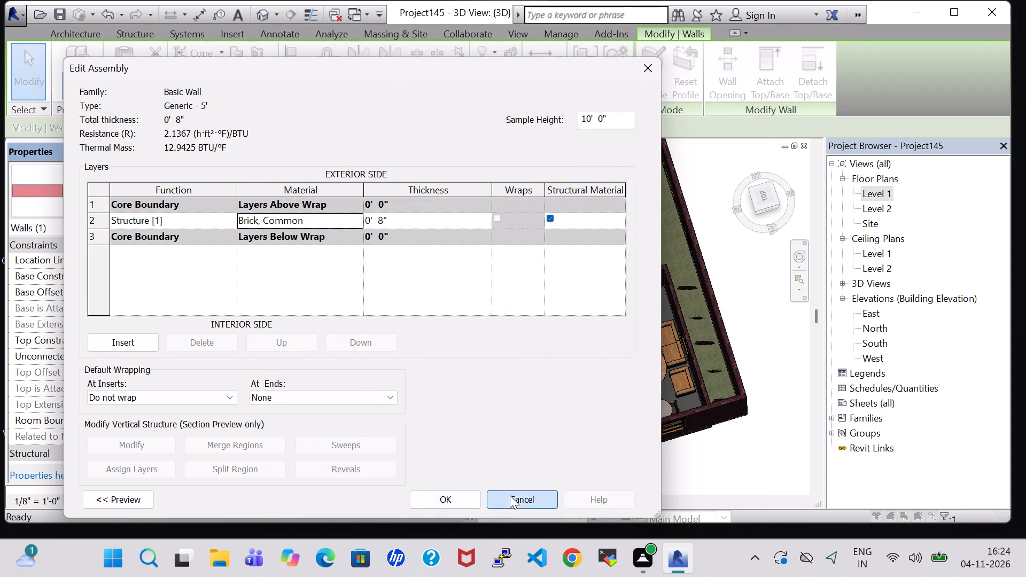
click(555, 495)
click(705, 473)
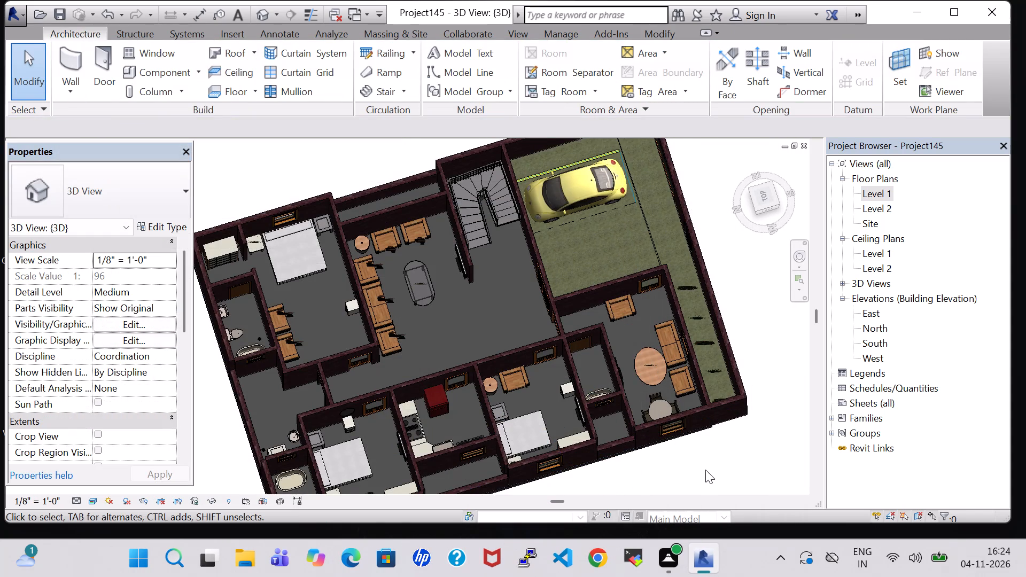
Set the unconnected height of the Generic - 8" front boundary wall containing the entrance doors to 7' 0".
middle_drag(745, 299, 736, 317)
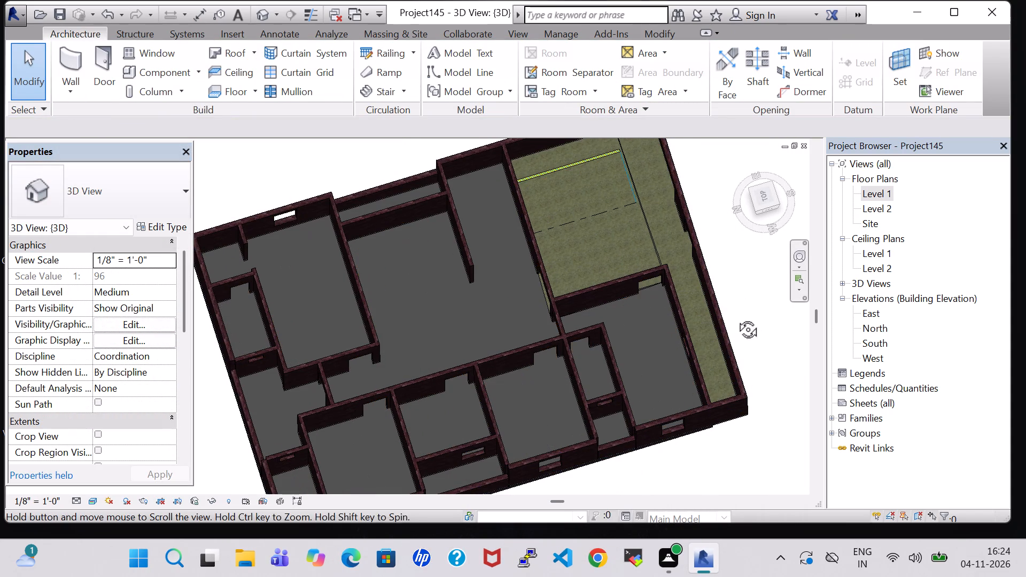
middle_drag(736, 317, 614, 341)
shift+middle_drag(683, 347, 535, 307)
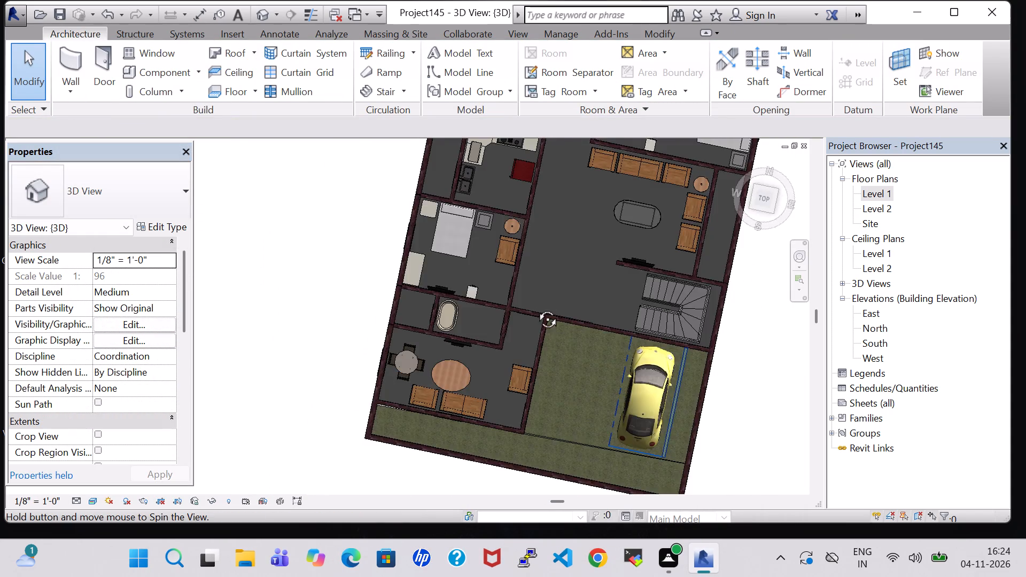
shift+middle_drag(535, 307, 551, 256)
middle_drag(675, 388, 702, 330)
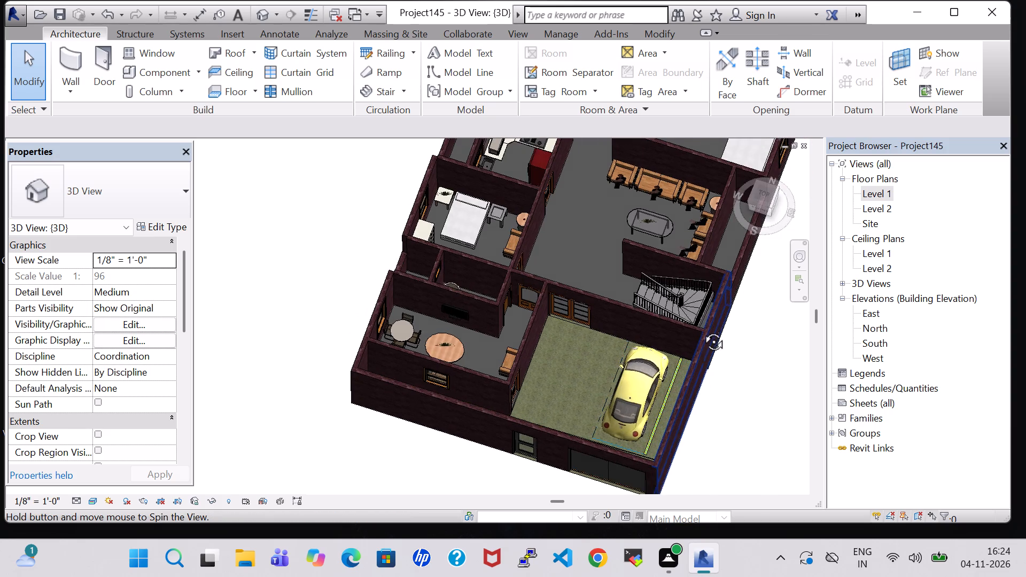
middle_drag(702, 330, 701, 245)
shift+middle_drag(578, 401, 609, 322)
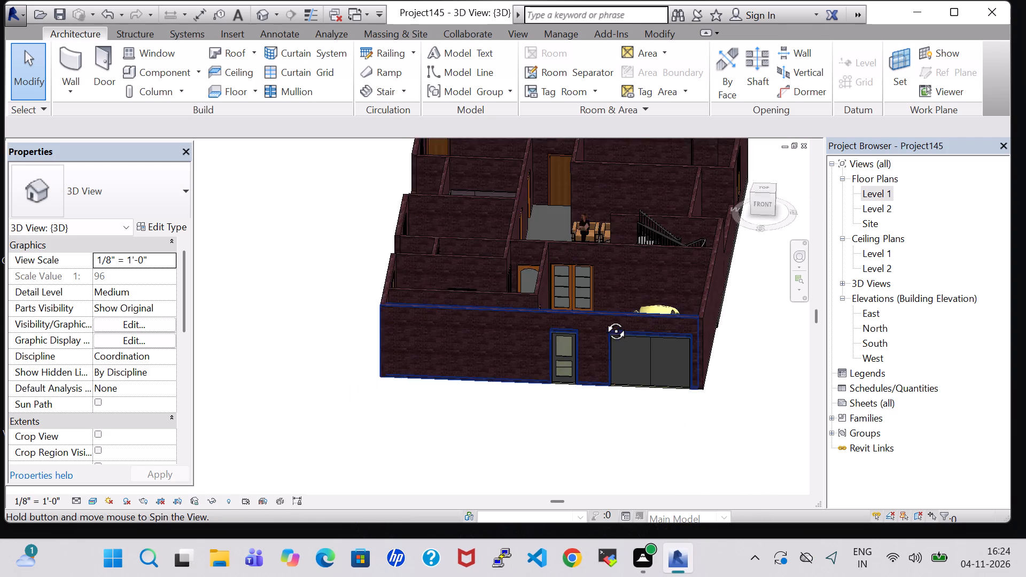
click(498, 291)
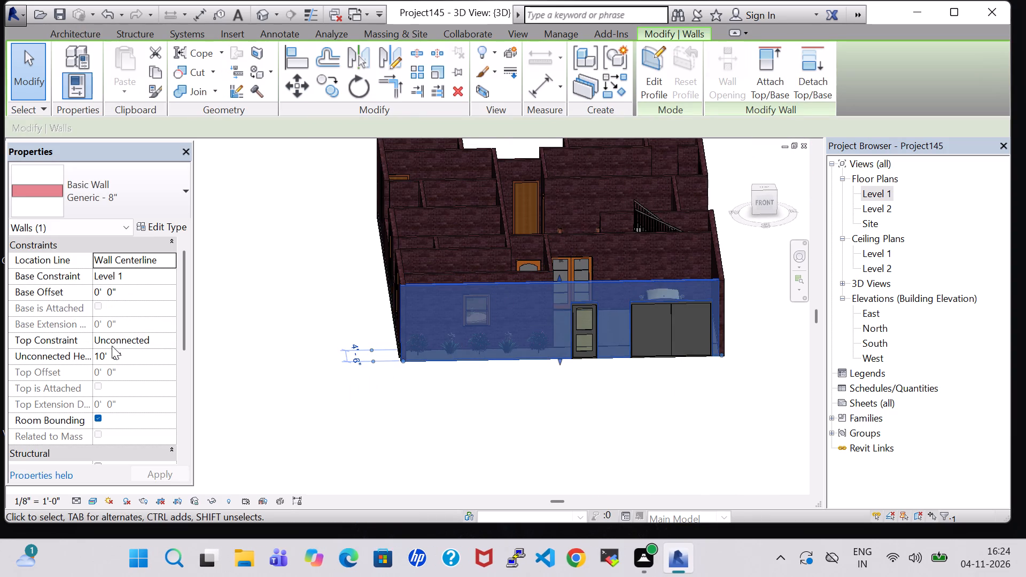
click(107, 357)
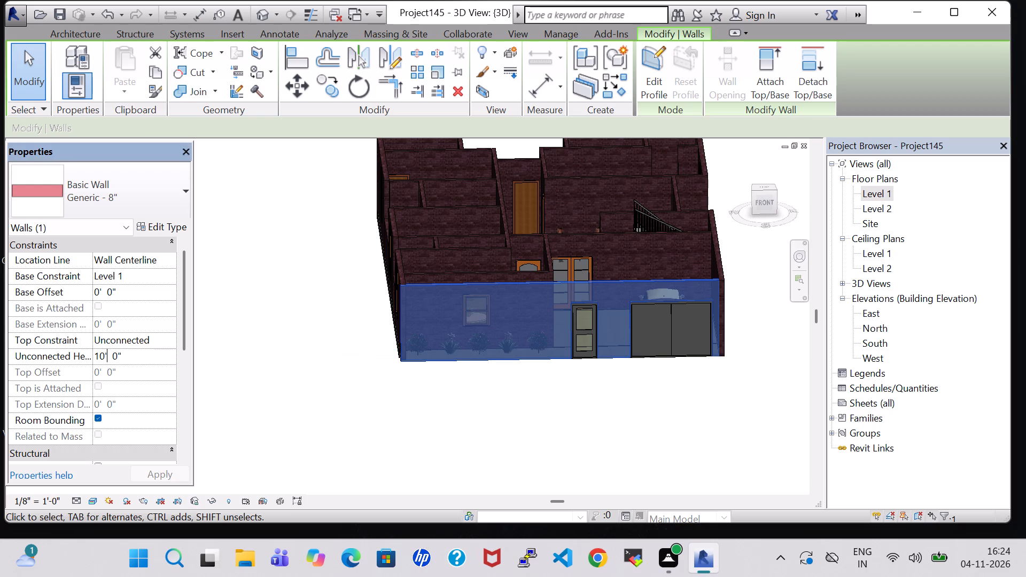
click(103, 354)
key(BackSpace)
key(BackSpace)
key(7)
click(159, 471)
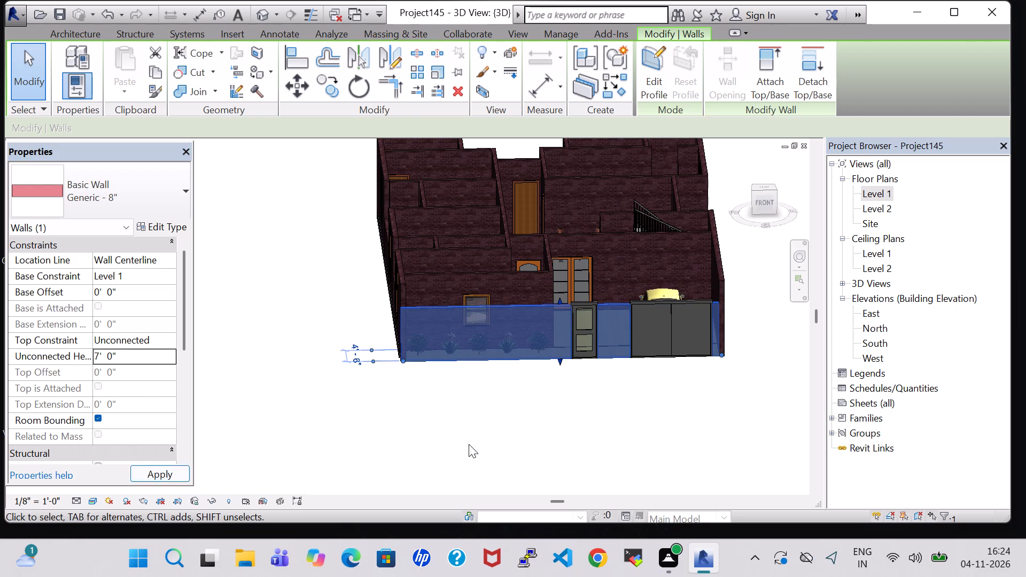
click(472, 445)
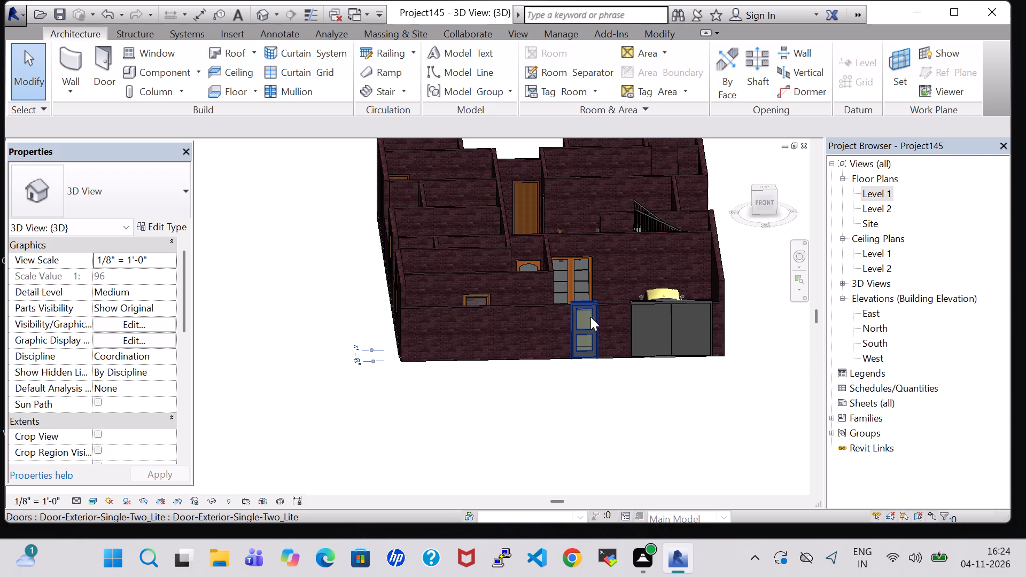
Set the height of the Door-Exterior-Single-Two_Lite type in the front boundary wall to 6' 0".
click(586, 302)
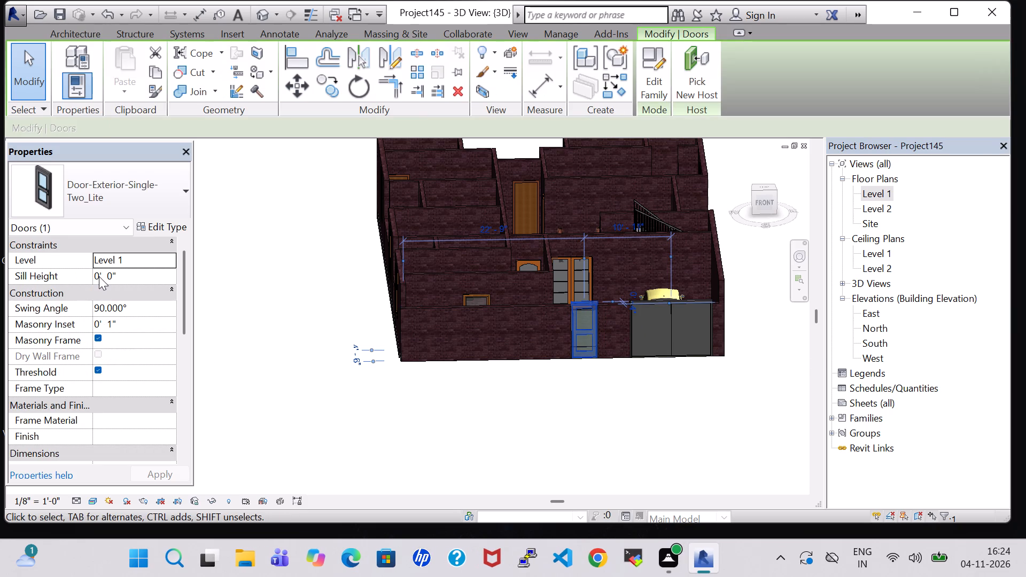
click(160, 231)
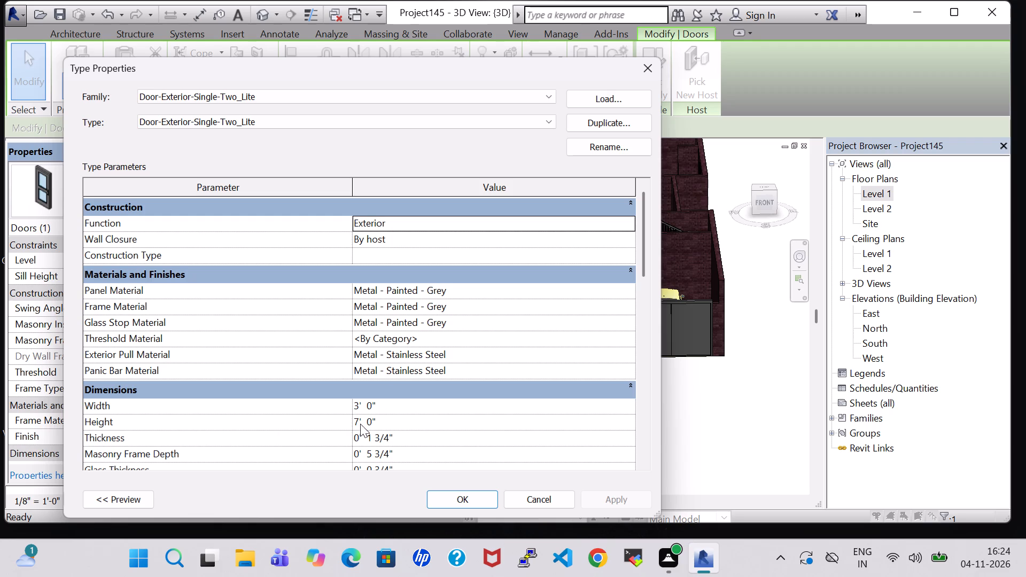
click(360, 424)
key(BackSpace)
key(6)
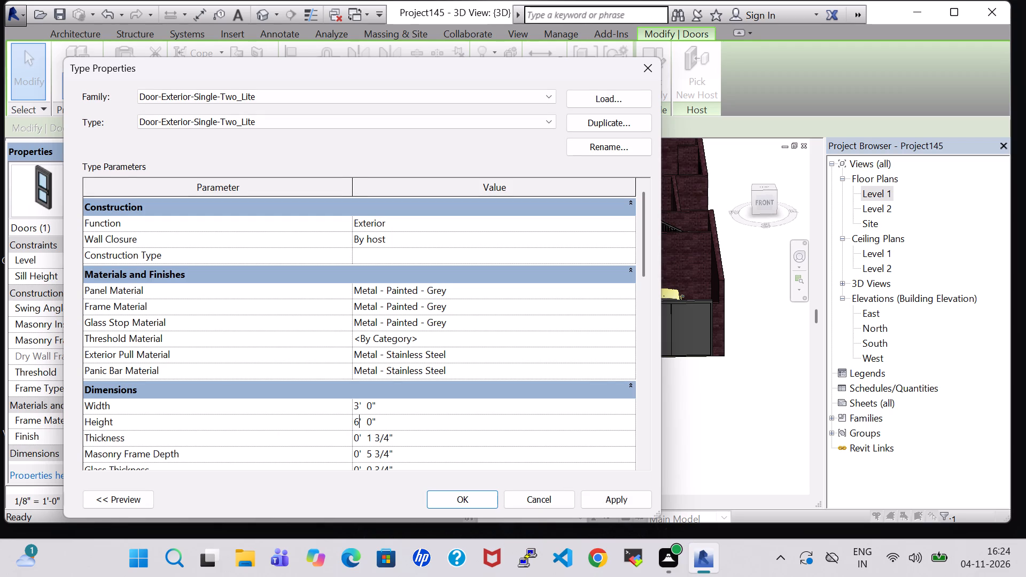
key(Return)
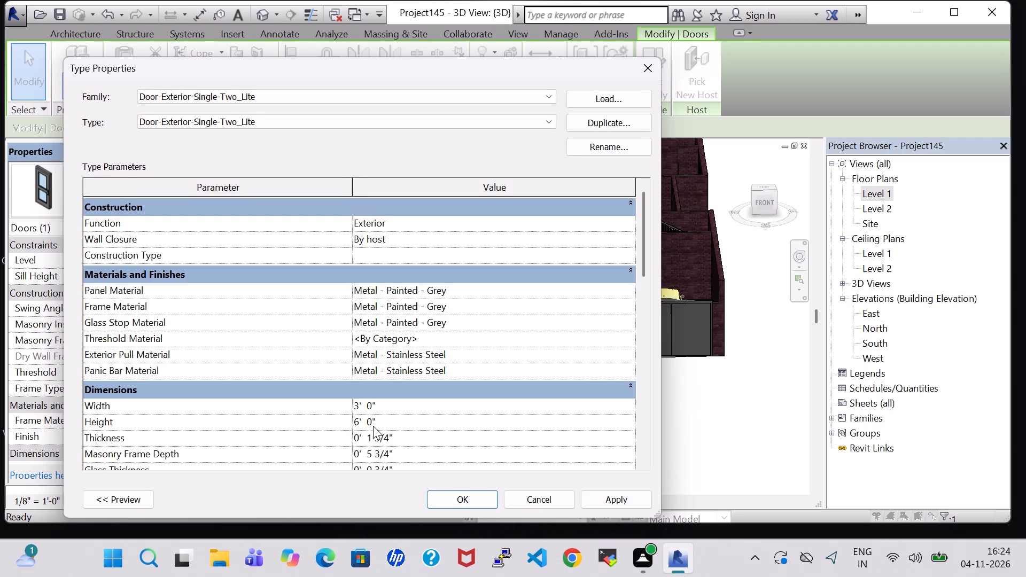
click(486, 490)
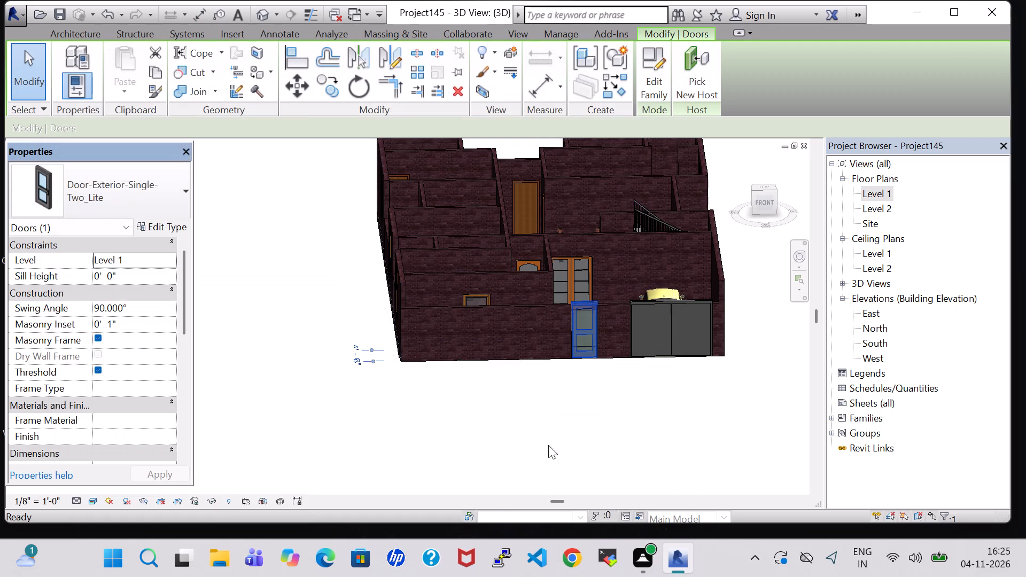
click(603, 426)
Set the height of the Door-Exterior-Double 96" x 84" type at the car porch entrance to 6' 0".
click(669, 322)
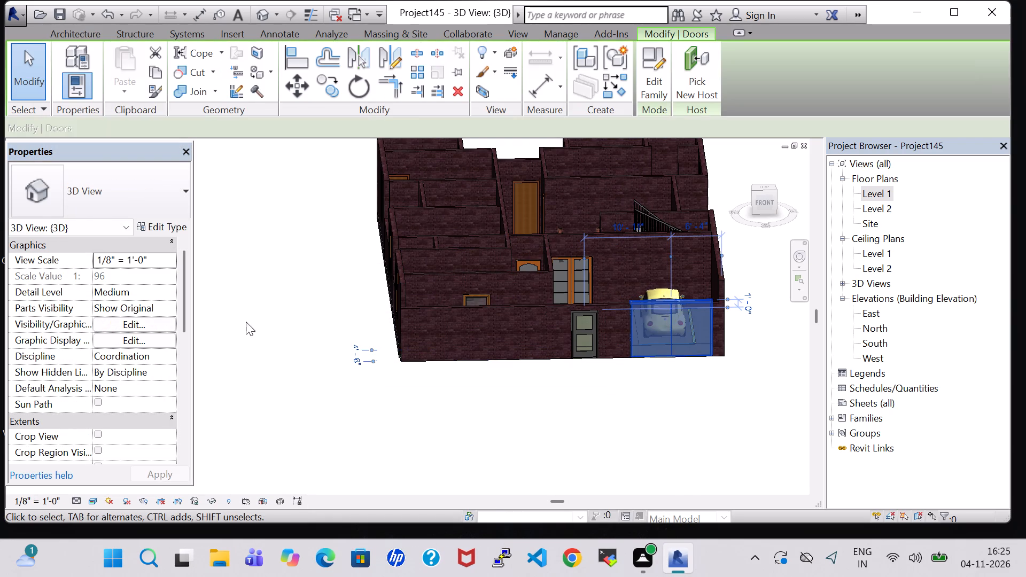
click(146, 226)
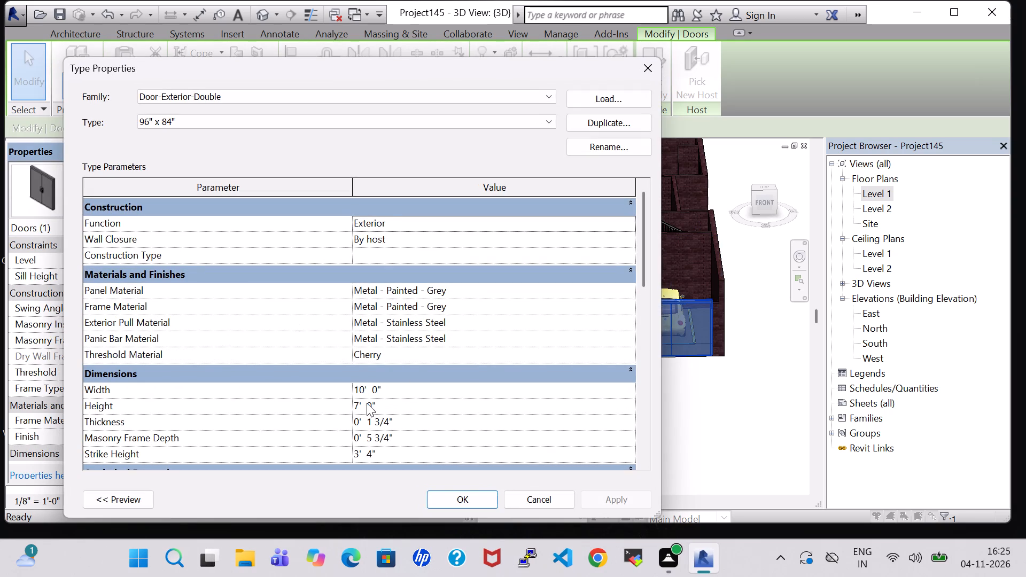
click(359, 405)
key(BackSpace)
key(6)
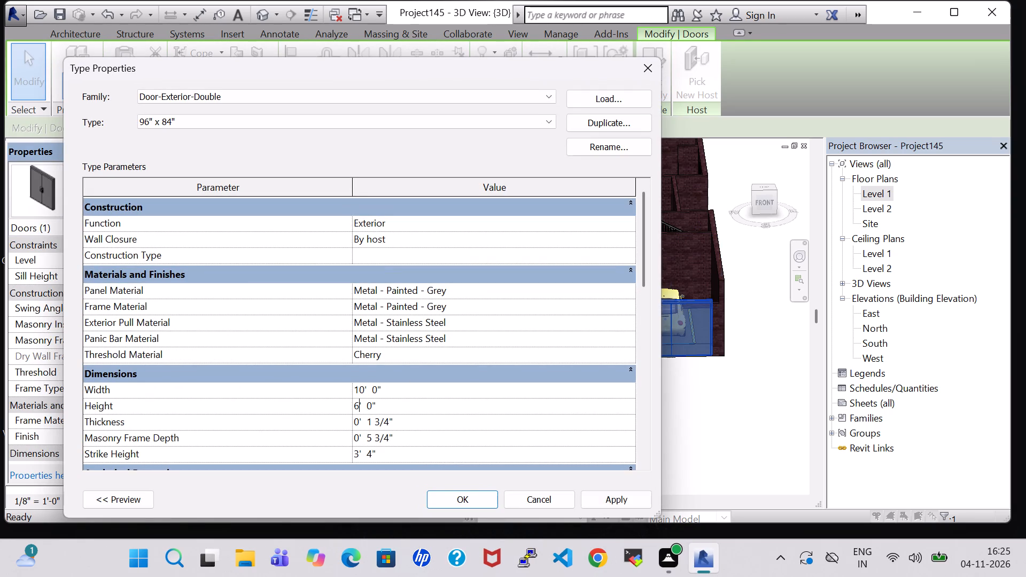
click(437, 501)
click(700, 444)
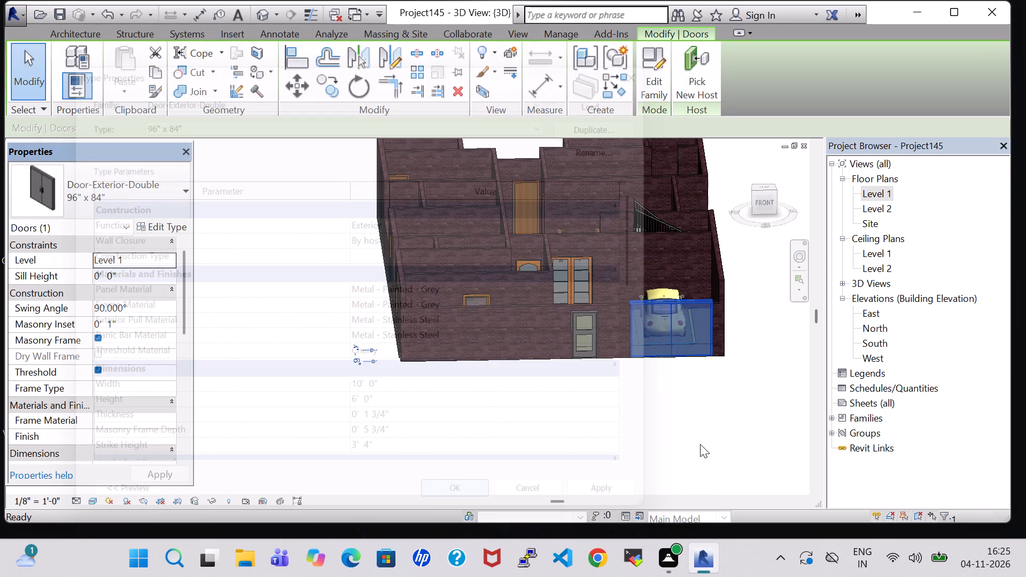
Examine both doors against the front boundary wall in 3D, and review the room layout in the Level 1 floor plan.
shift+middle_drag(617, 437, 602, 405)
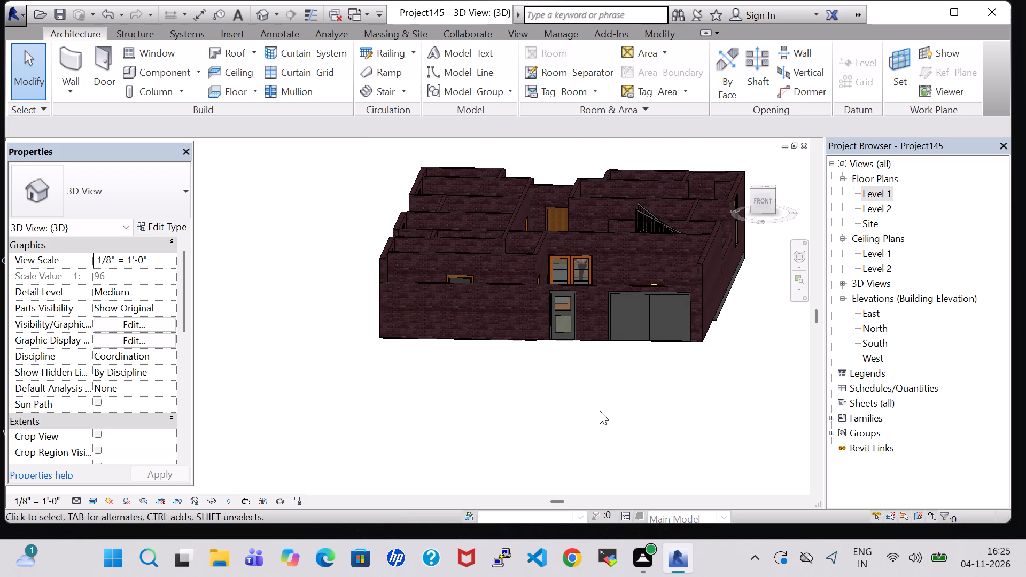
scroll(600, 411, up, 5)
middle_drag(640, 379, 589, 458)
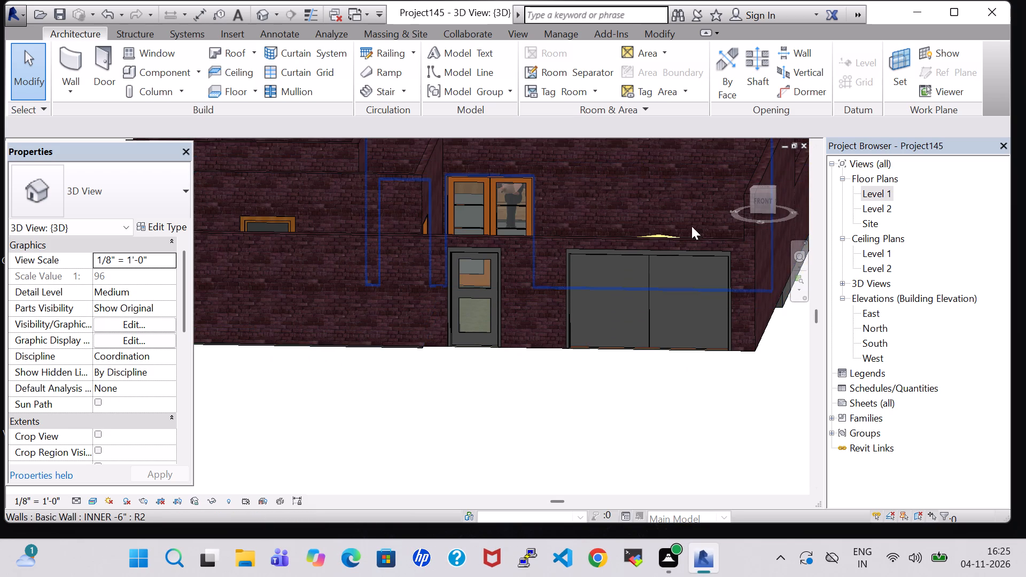
double_click(866, 196)
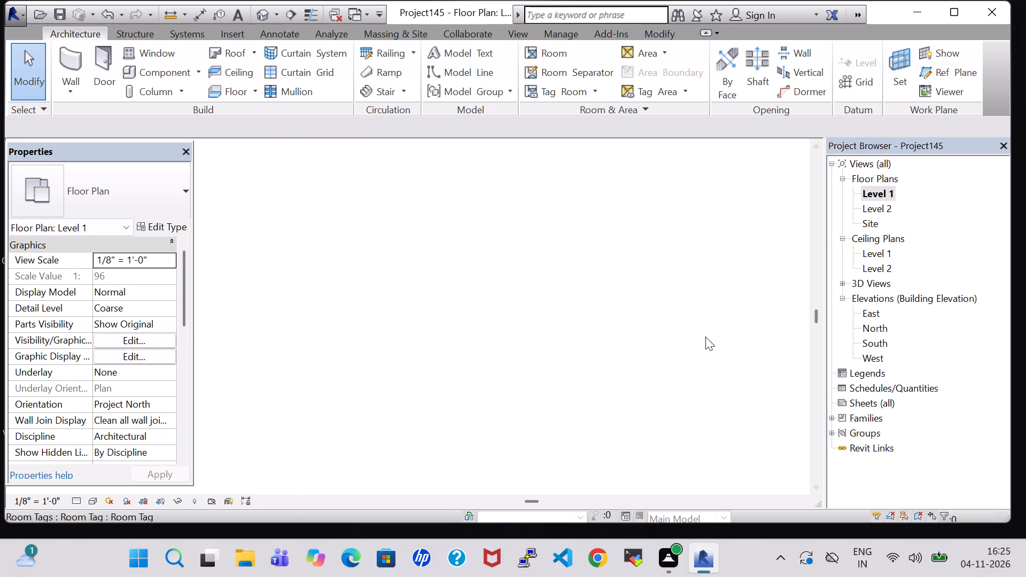
scroll(683, 354, down, 5)
scroll(677, 364, up, 1)
middle_drag(674, 362, 410, 255)
middle_drag(642, 457, 460, 299)
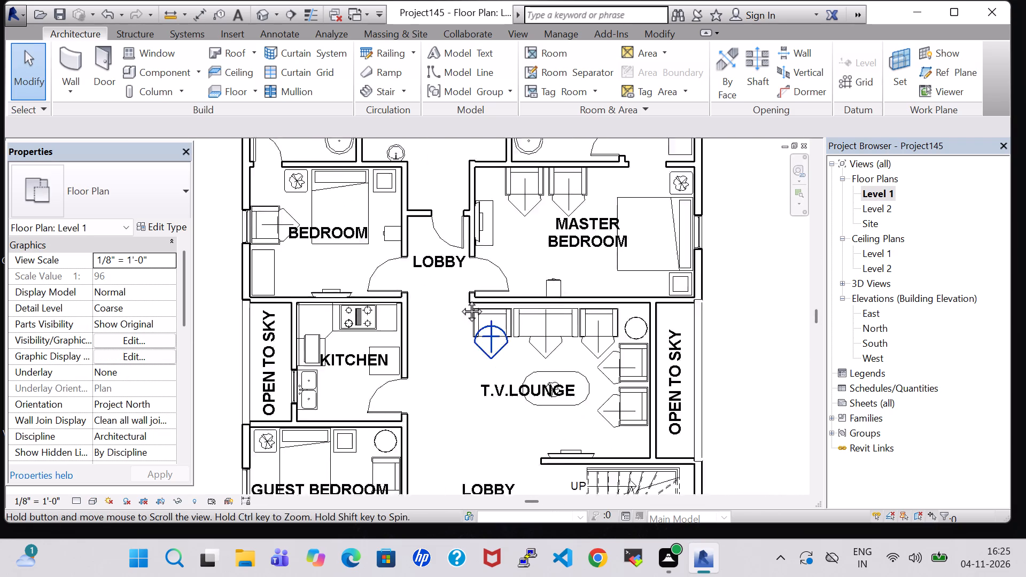
middle_drag(460, 299, 426, 263)
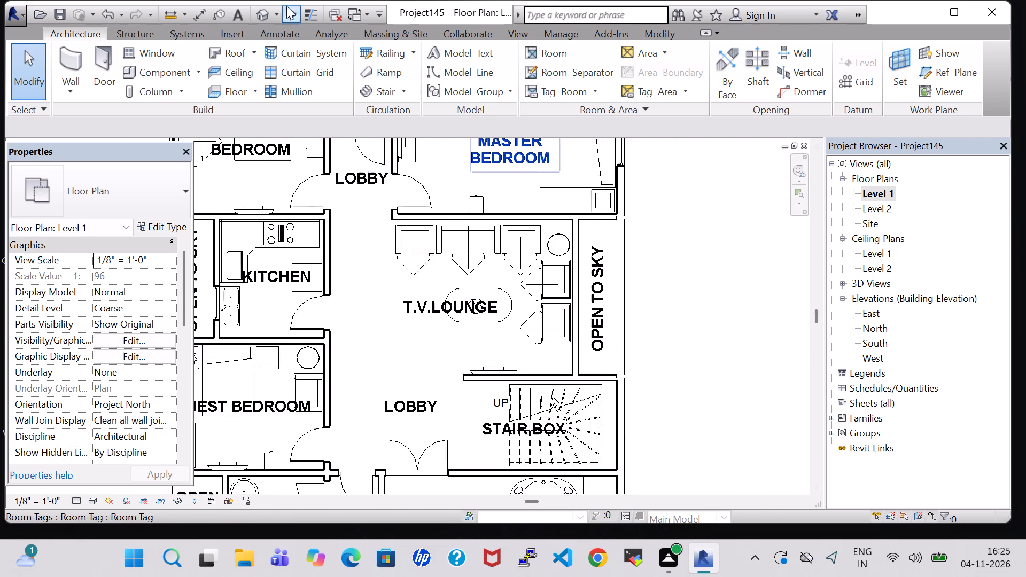
Return to the 3D view and set the Door-Exterior-Double 96" x 84" type's height to 7' 0".
click(256, 11)
click(607, 251)
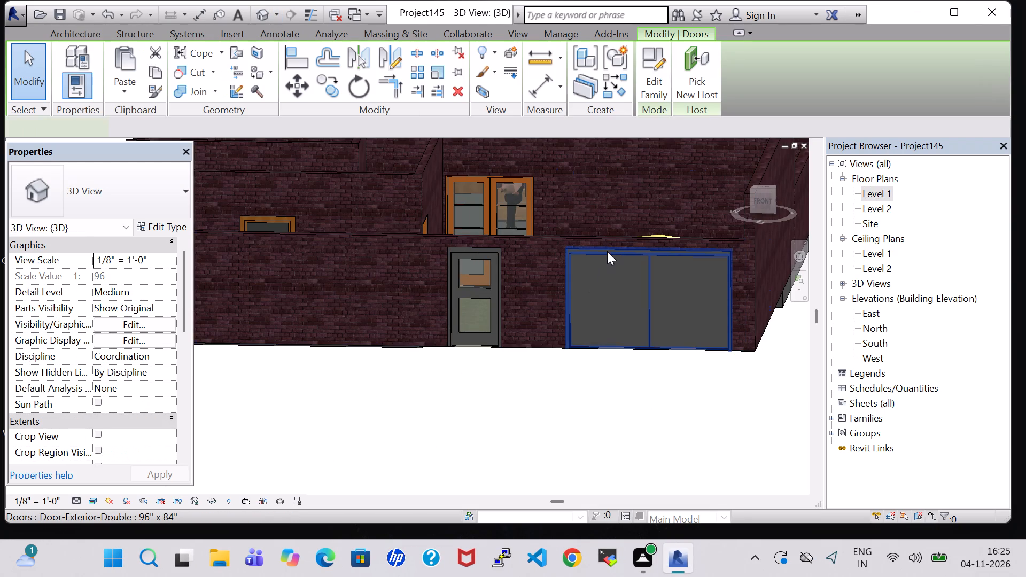
click(154, 227)
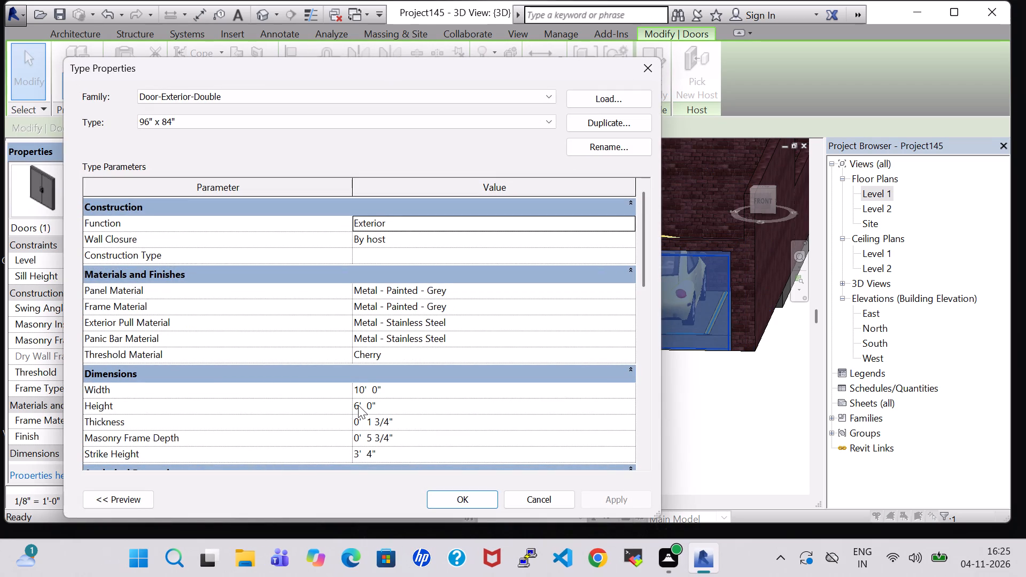
double_click(358, 405)
key(BackSpace)
key(7)
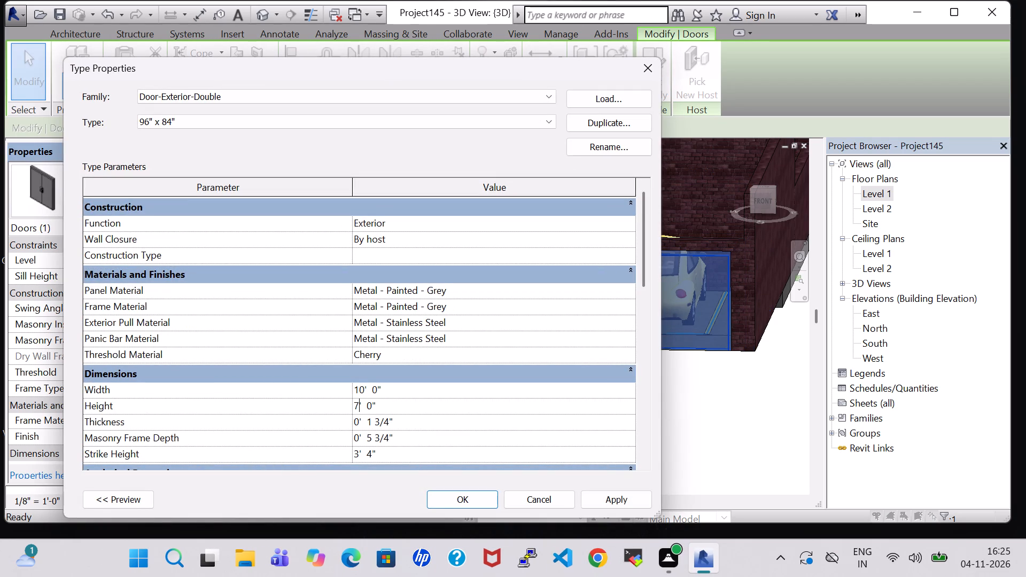
click(436, 502)
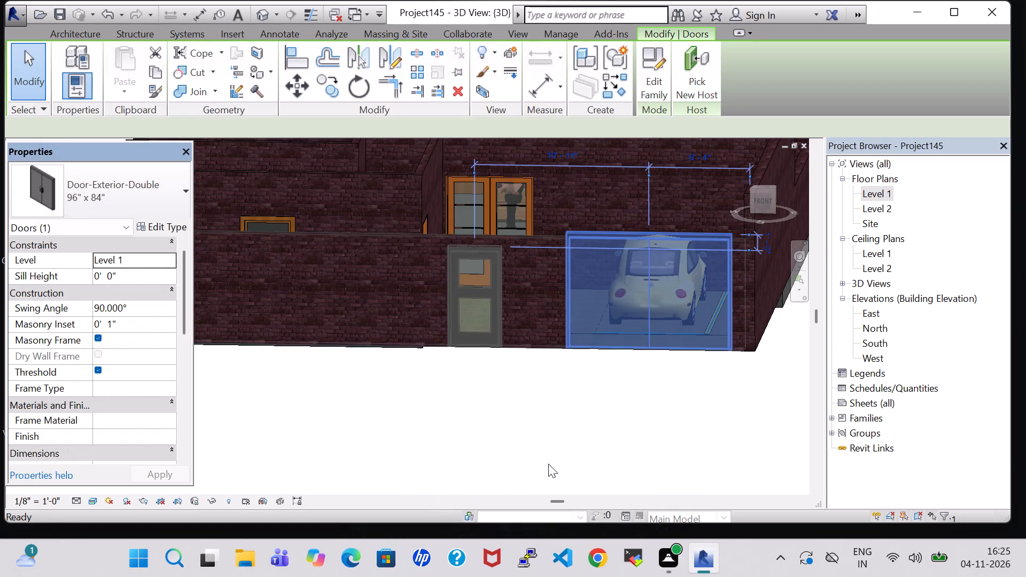
click(575, 464)
Set the height of the Door-Exterior-Single-Two_Lite type in the front boundary wall to 7' 0".
scroll(580, 461, up, 2)
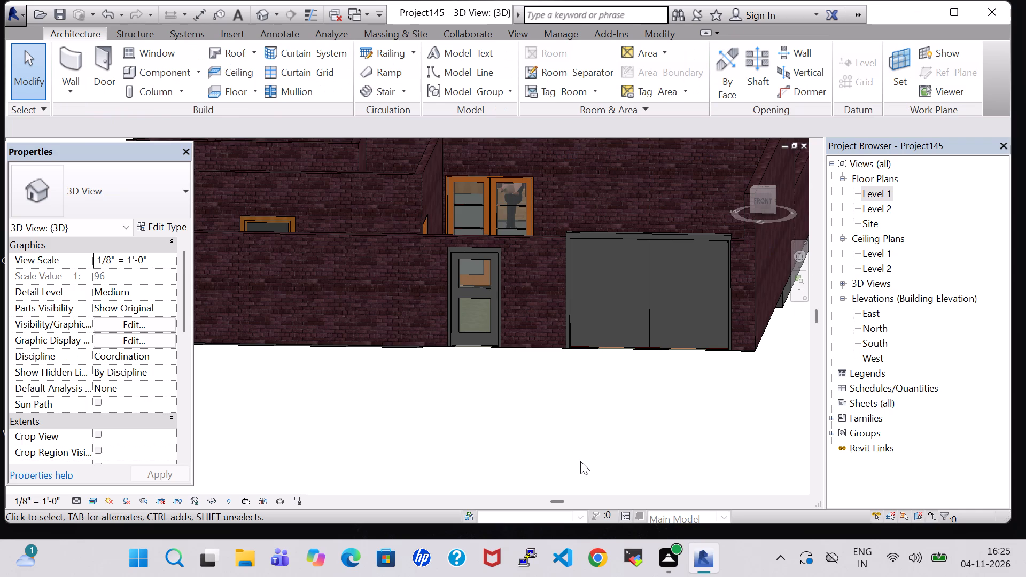
click(542, 166)
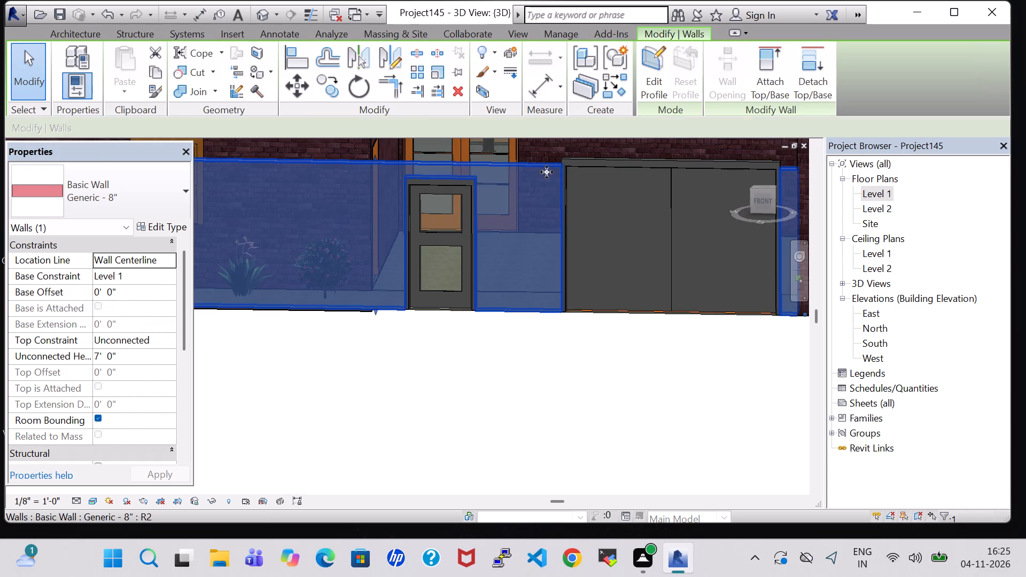
click(596, 361)
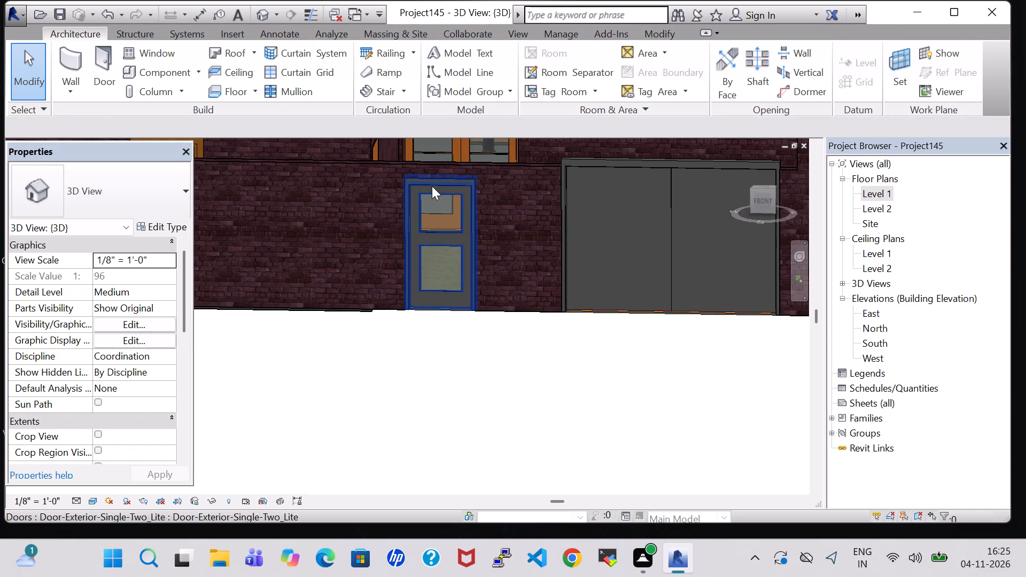
click(432, 186)
click(178, 222)
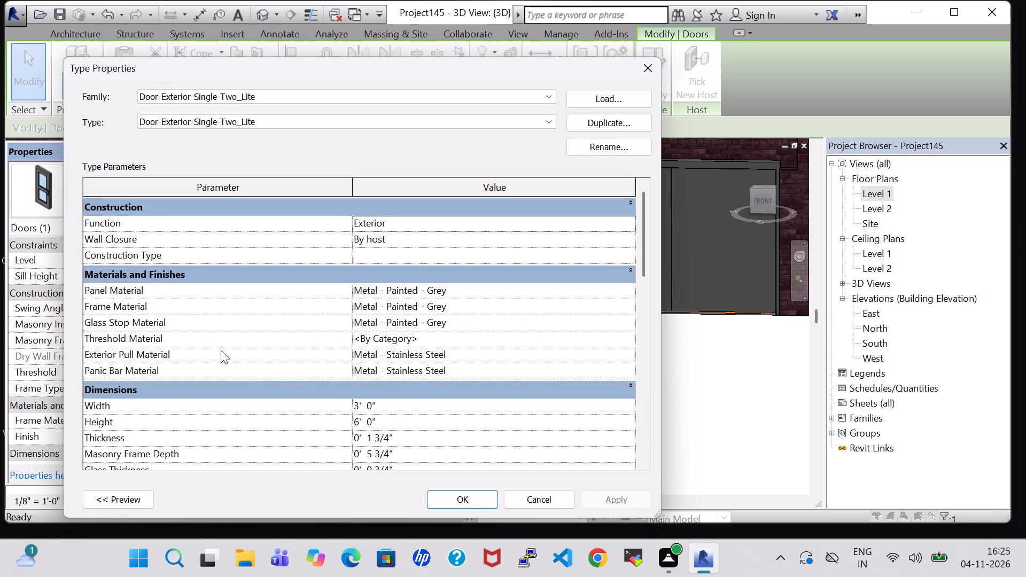
double_click(359, 424)
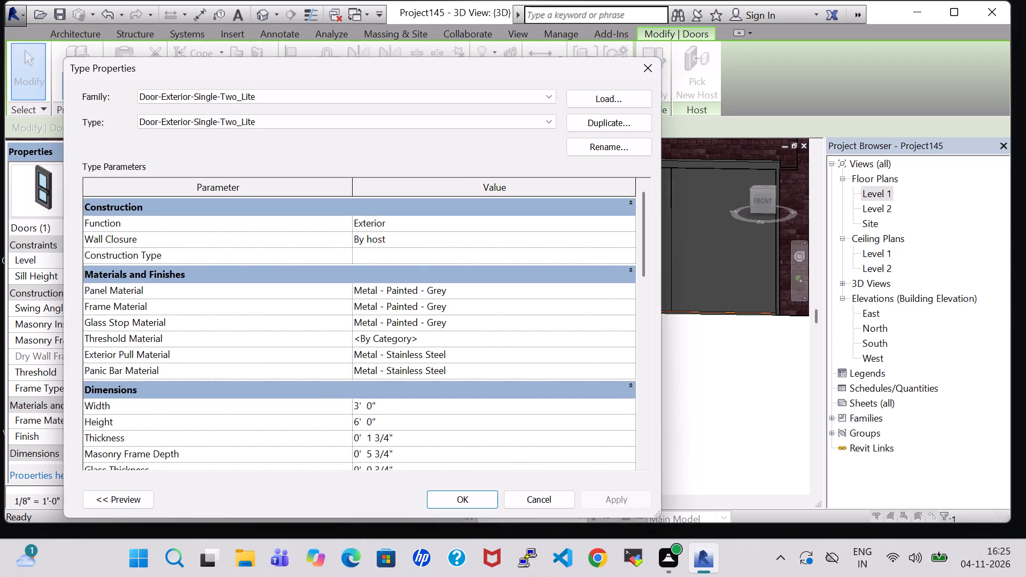
key(BackSpace)
key(7)
key(Return)
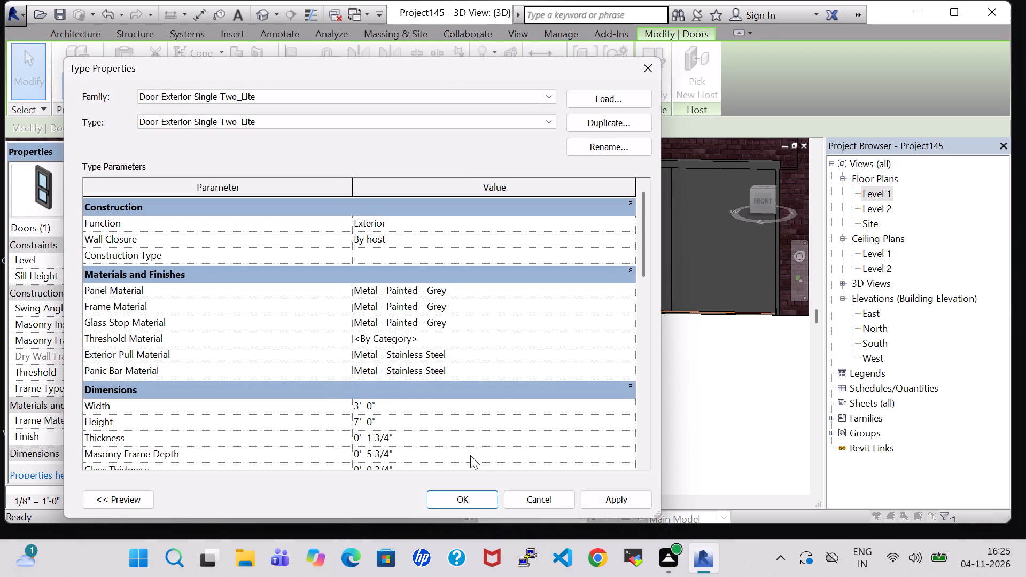
click(465, 502)
click(702, 427)
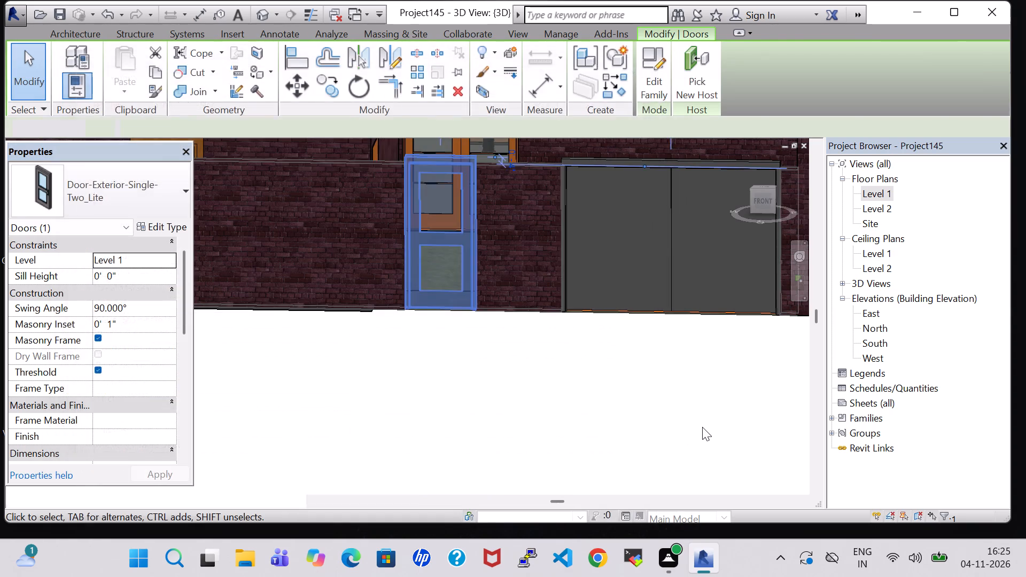
Set the front boundary wall's unconnected height first to 7' 2", and finally to 7' 3".
click(520, 164)
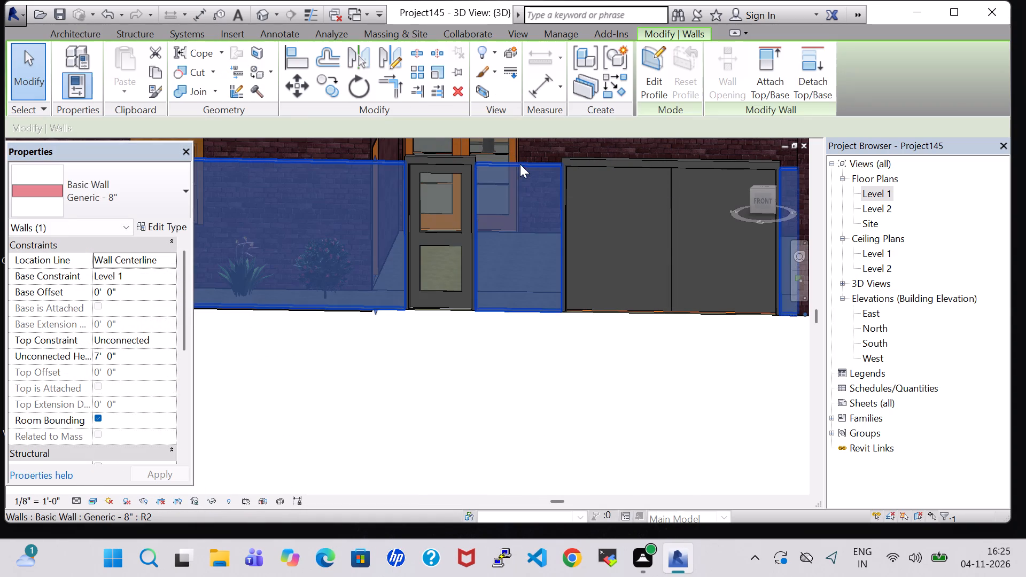
click(113, 356)
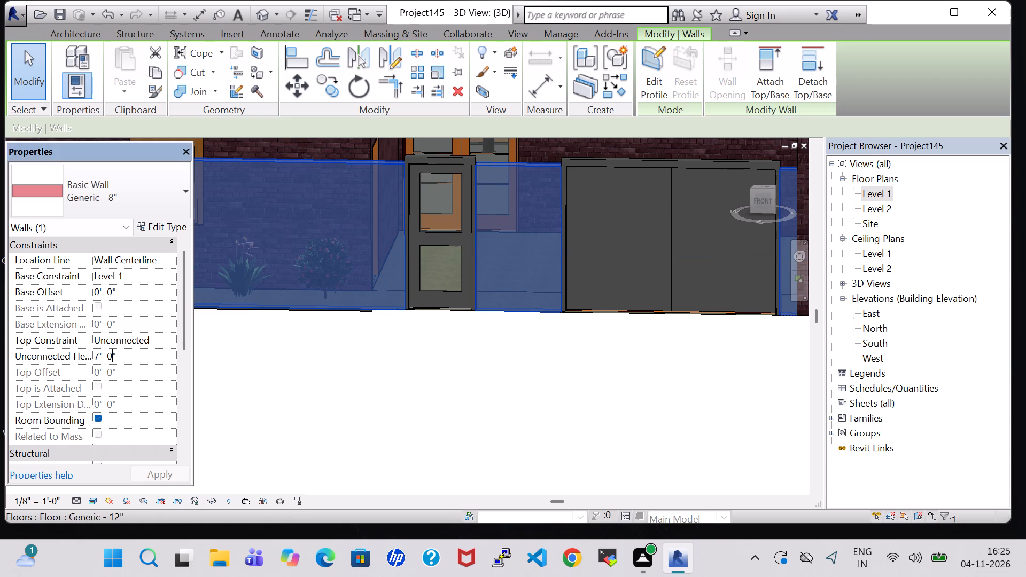
key(BackSpace)
key(2)
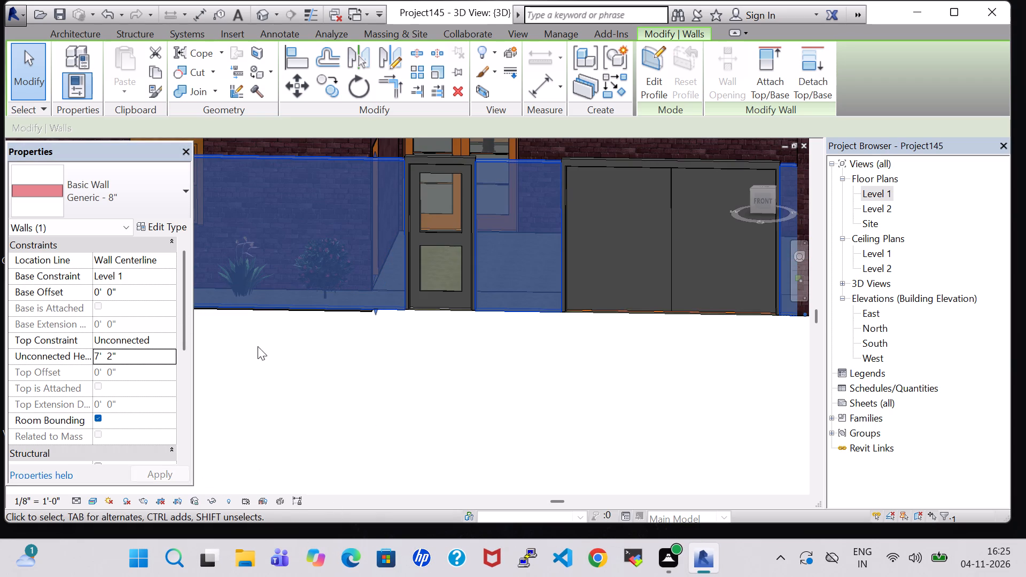
click(112, 360)
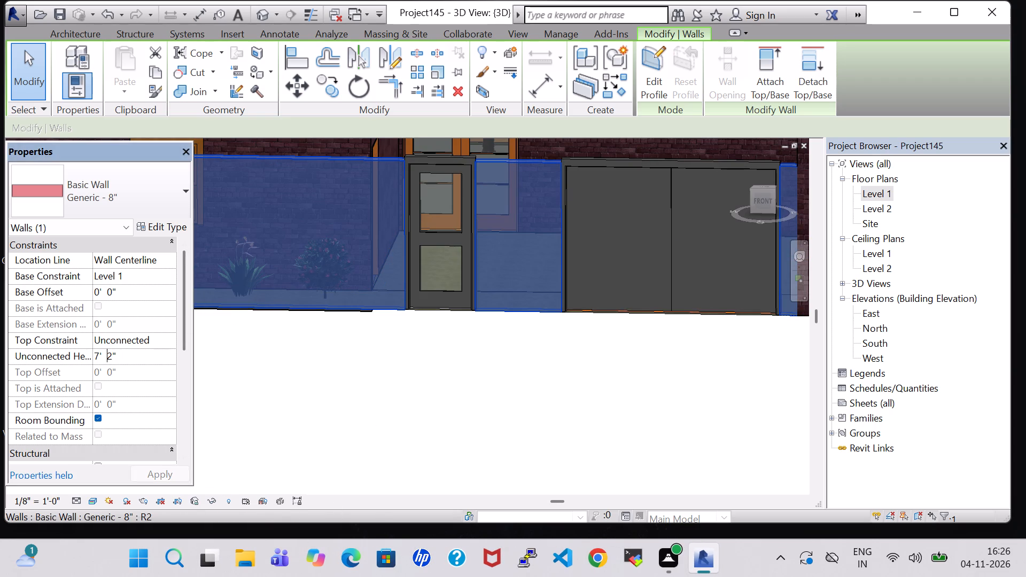
click(112, 360)
key(BackSpace)
key(3)
click(156, 473)
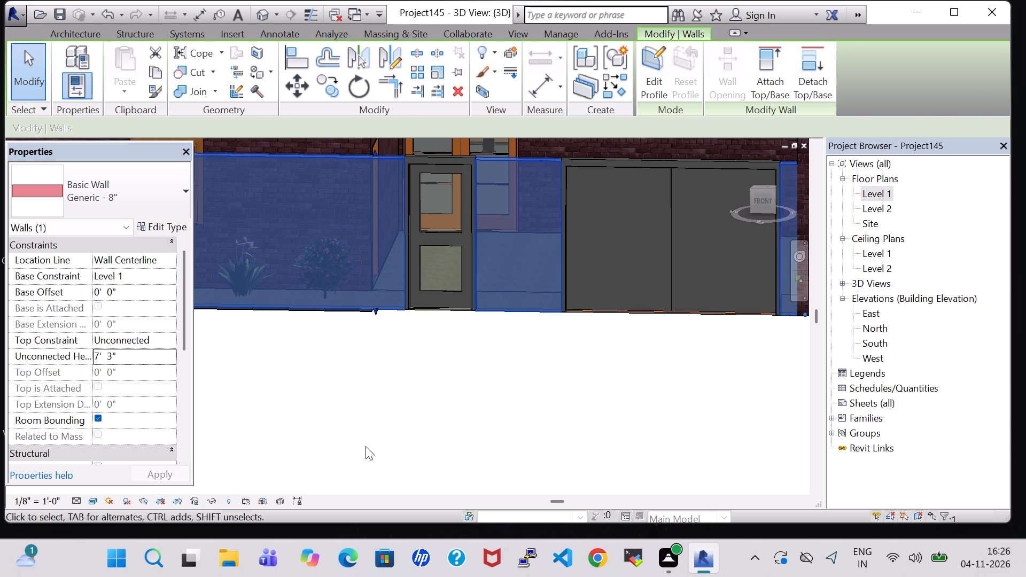
click(366, 446)
Examine the front boundary wall against its doors and the adjoining side wall in 3D.
middle_drag(372, 406, 402, 471)
scroll(418, 446, down, 3)
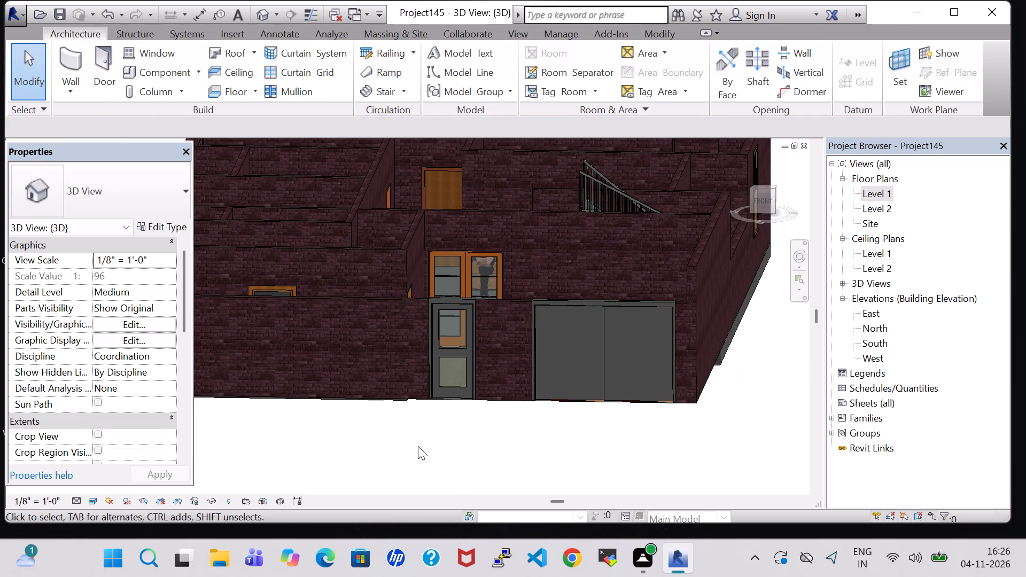
middle_drag(368, 316, 377, 322)
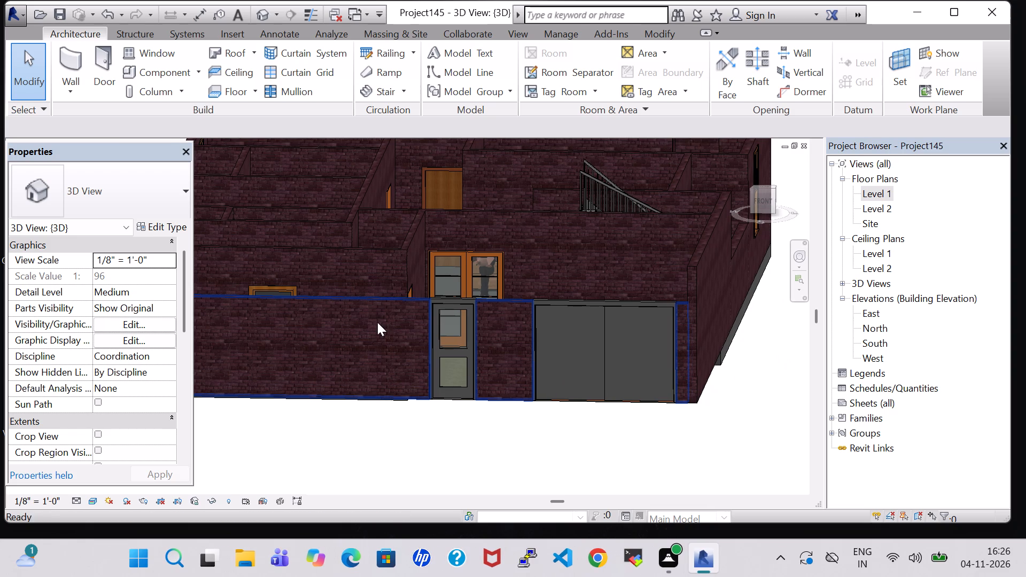
middle_drag(380, 349, 480, 402)
middle_drag(300, 395, 302, 396)
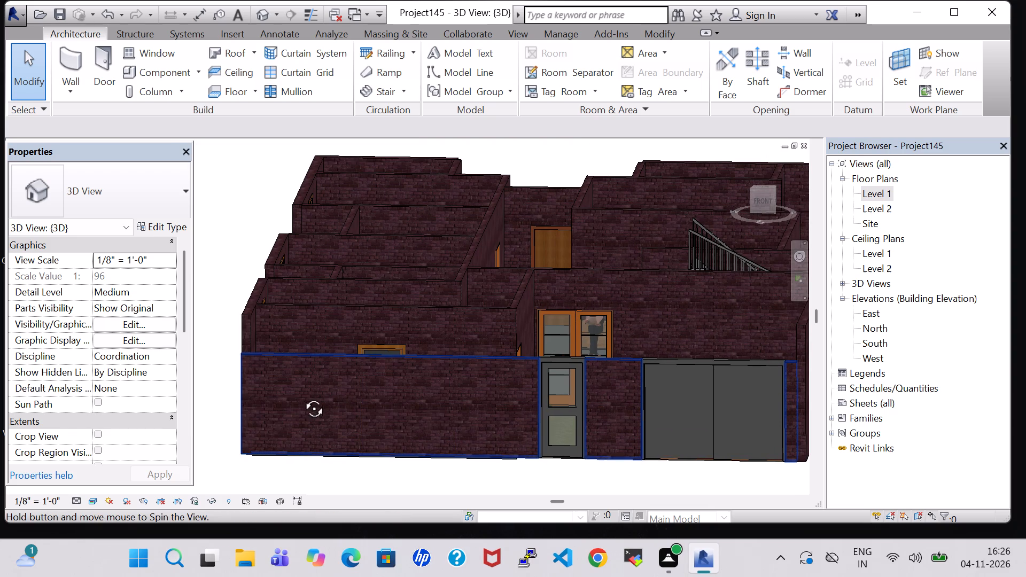
middle_drag(302, 396, 419, 440)
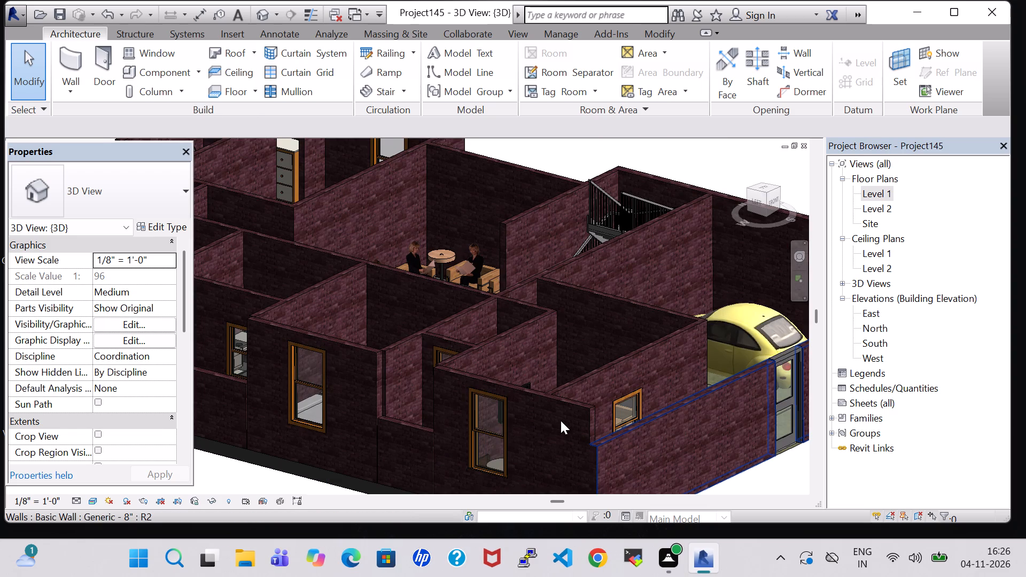
In the Level 1 floor plan, split the outer side wall with a 0' 1" gap where the drawing/dining room meets the planting strip.
double_click(883, 192)
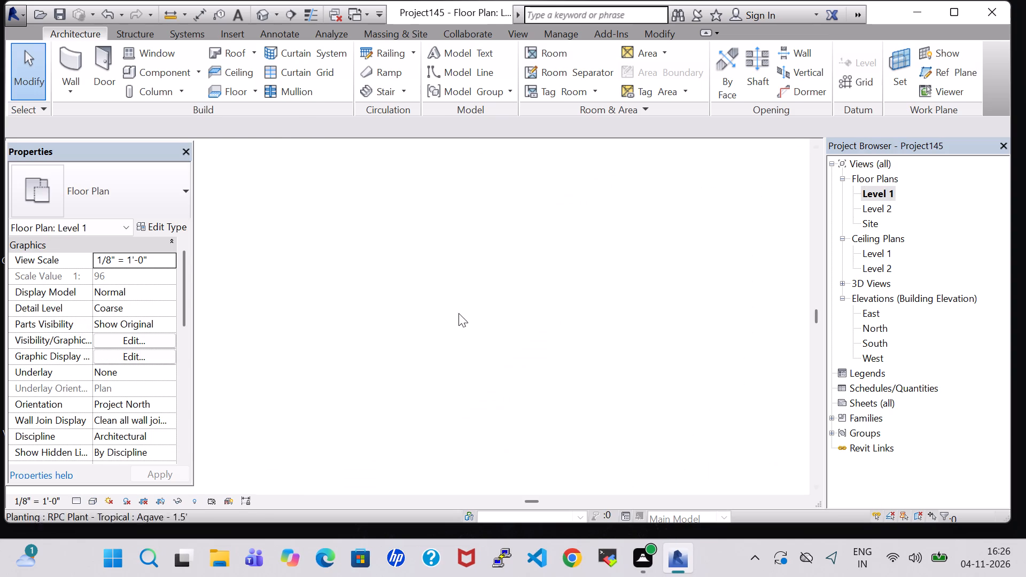
scroll(434, 332, down, 5)
middle_drag(407, 358, 524, 248)
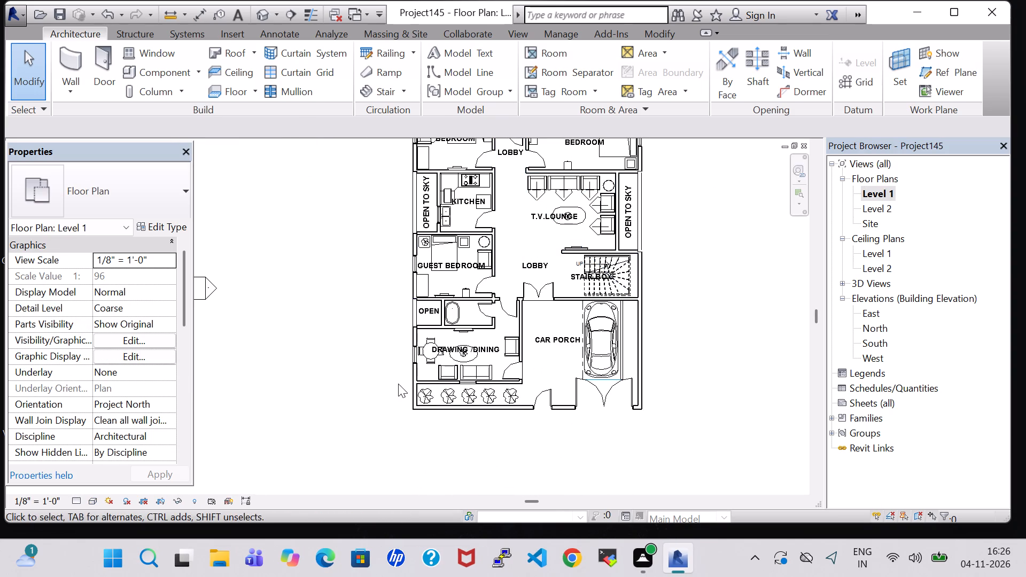
click(666, 33)
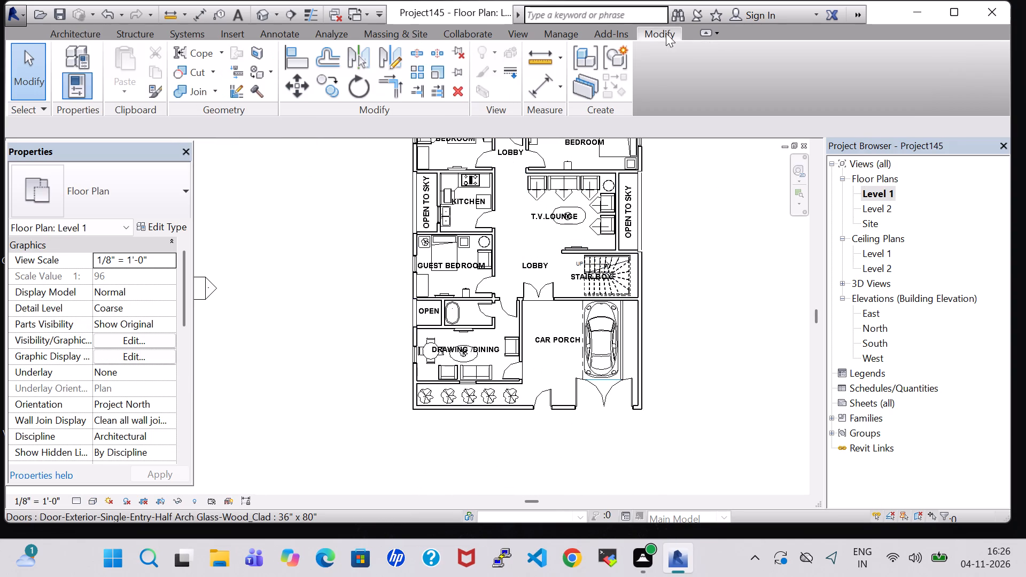
scroll(425, 373, up, 10)
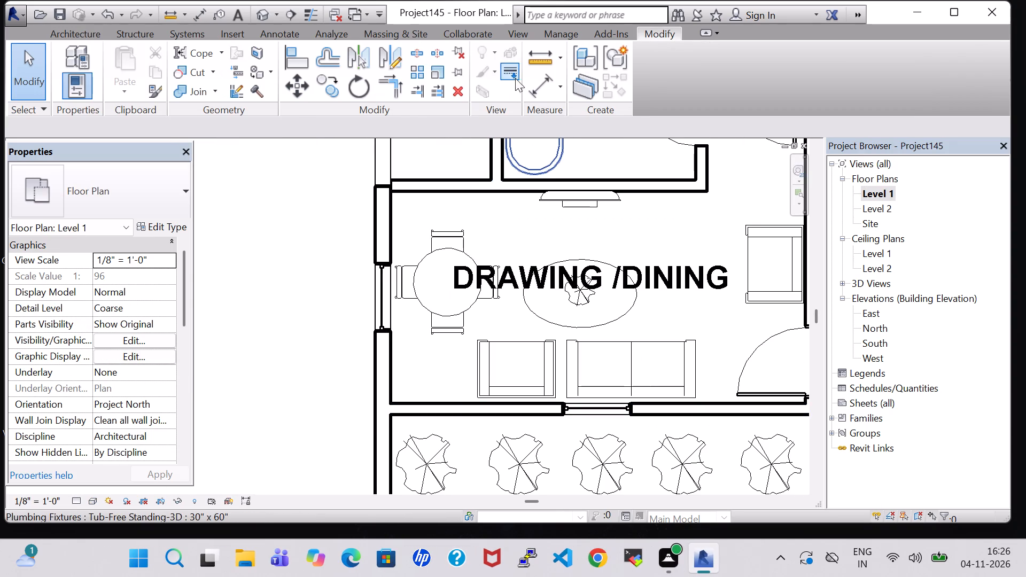
click(432, 54)
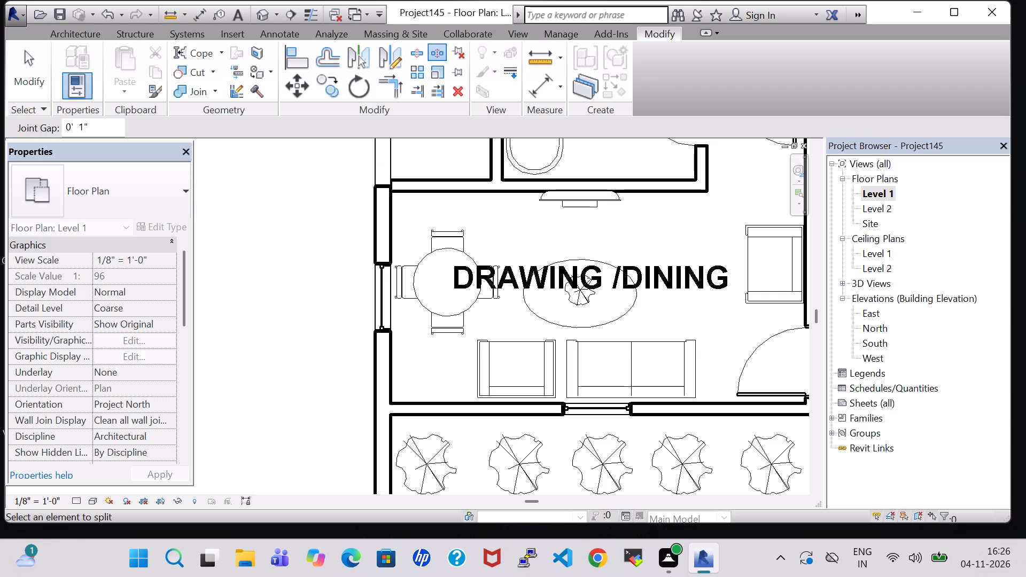
middle_drag(419, 372, 434, 306)
click(393, 345)
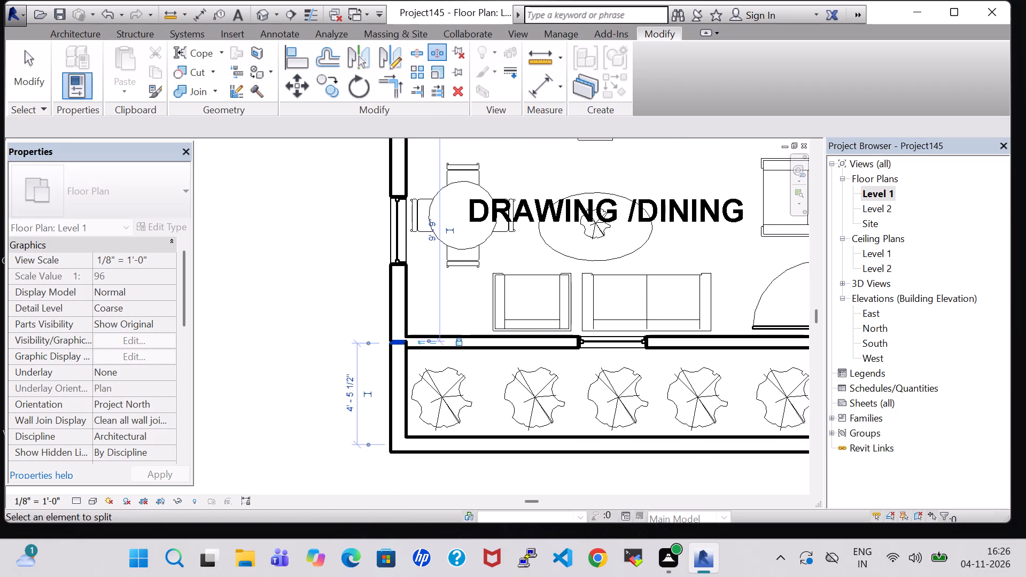
key(Escape)
key(Escape)
Set the unconnected height of the split side wall segment beside the planting strip to 7' 2".
click(402, 375)
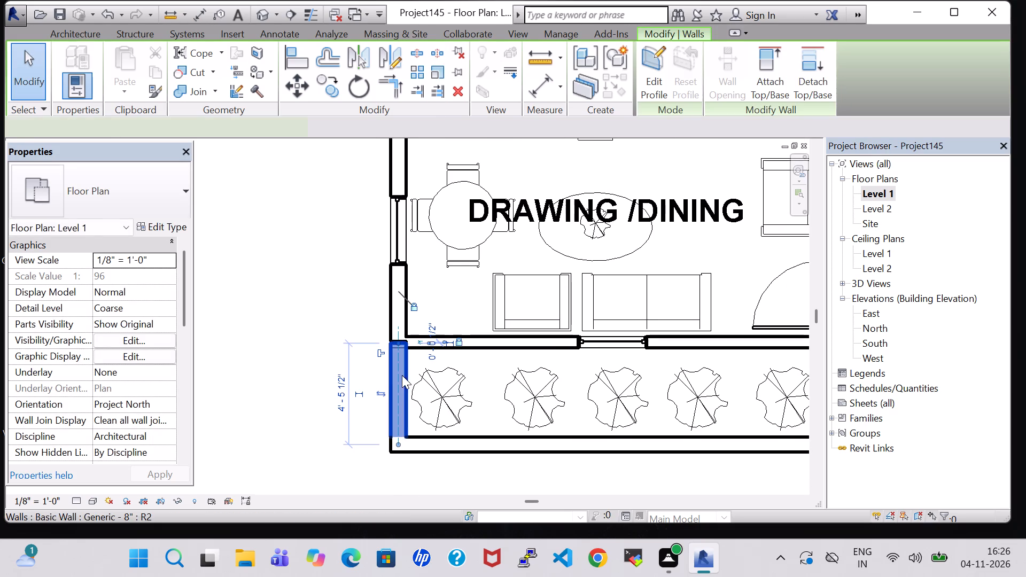
click(106, 357)
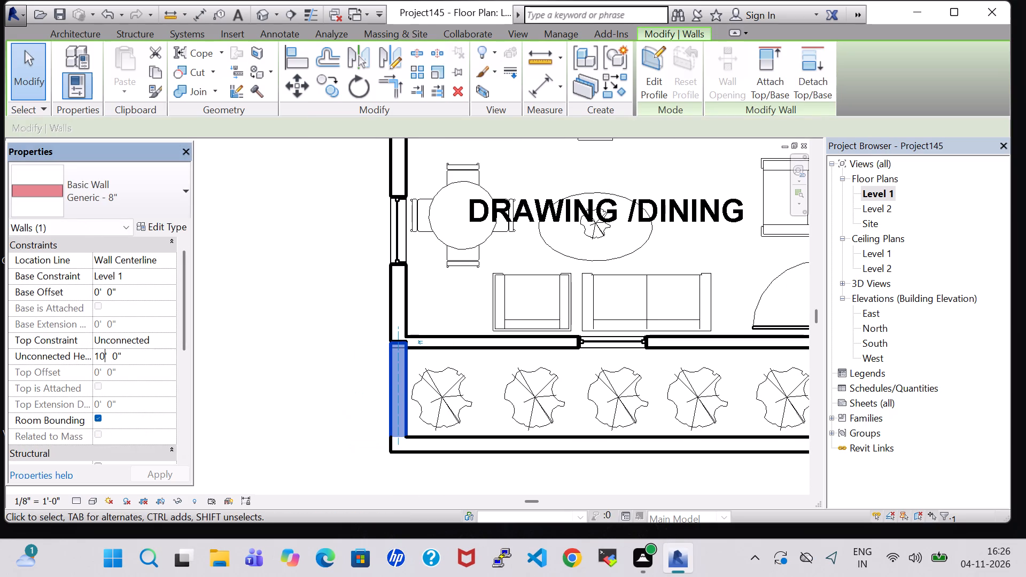
key(BackSpace)
key(BackSpace)
key(7)
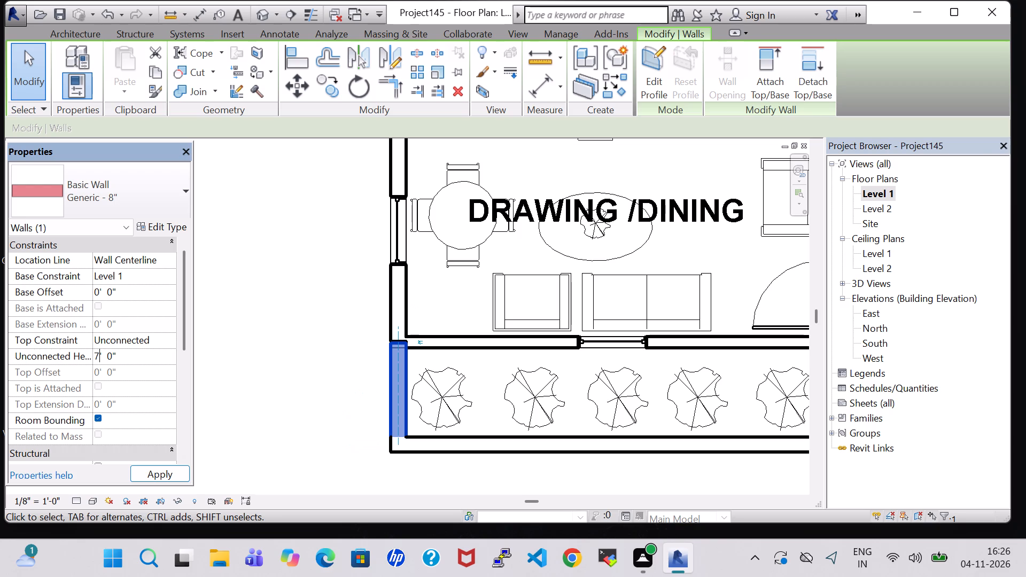
click(114, 360)
key(BackSpace)
key(2)
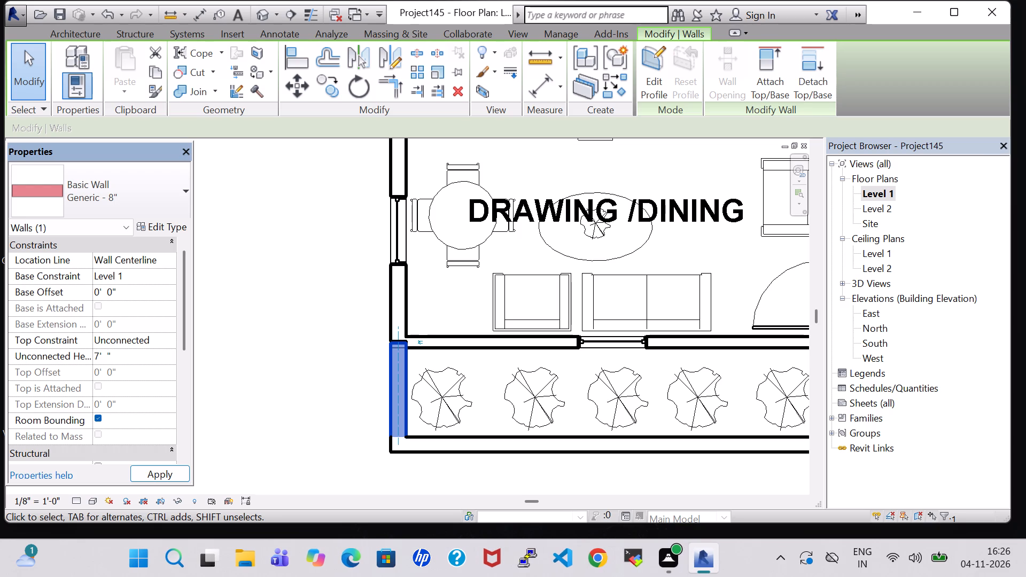
click(168, 472)
click(269, 391)
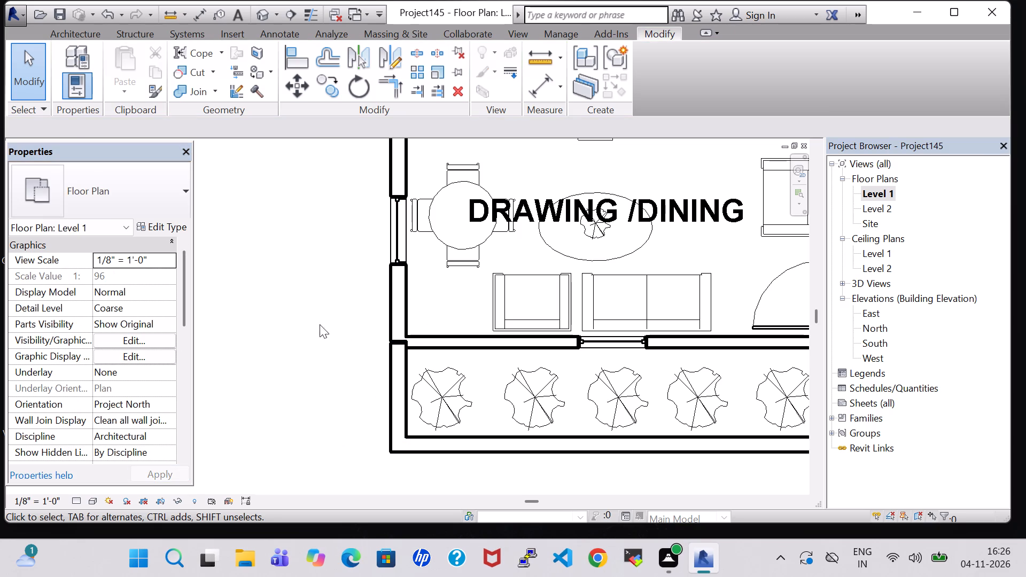
Examine the lowered side wall segment and the car porch's outer side wall in 3D and in the Level 1 floor plan.
click(263, 12)
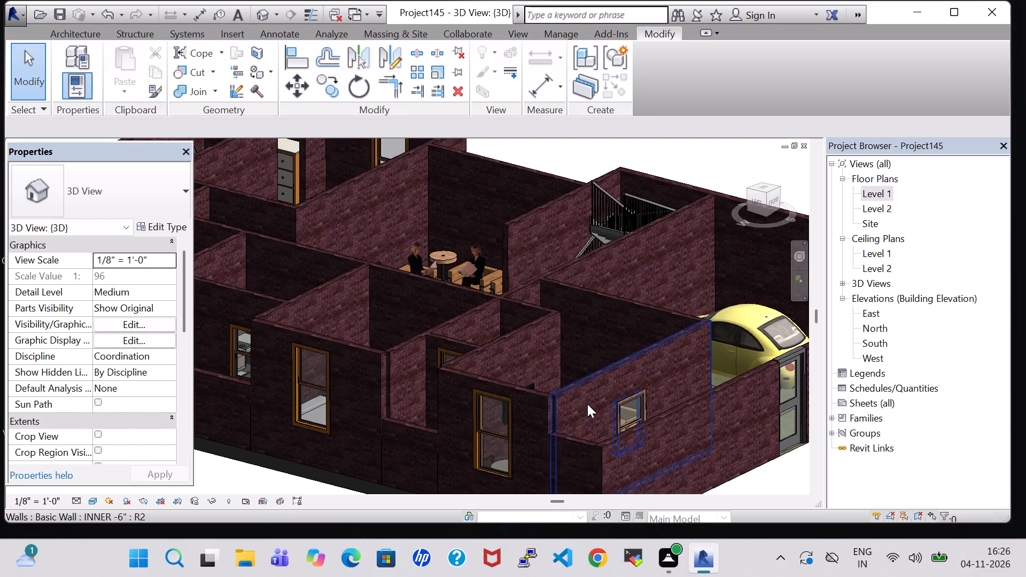
shift+middle_drag(740, 429, 706, 441)
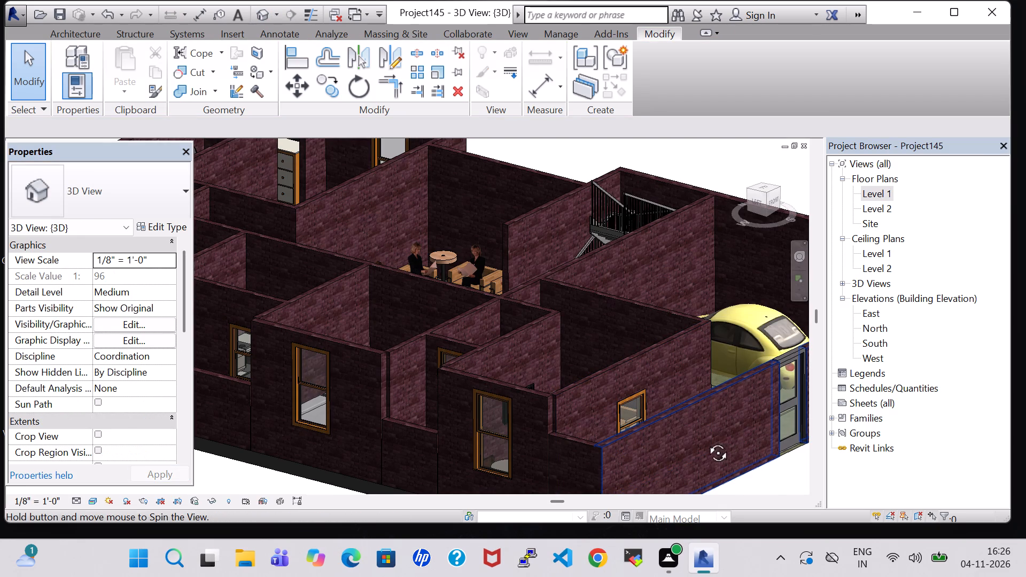
shift+middle_drag(706, 441, 549, 449)
middle_drag(618, 428, 577, 428)
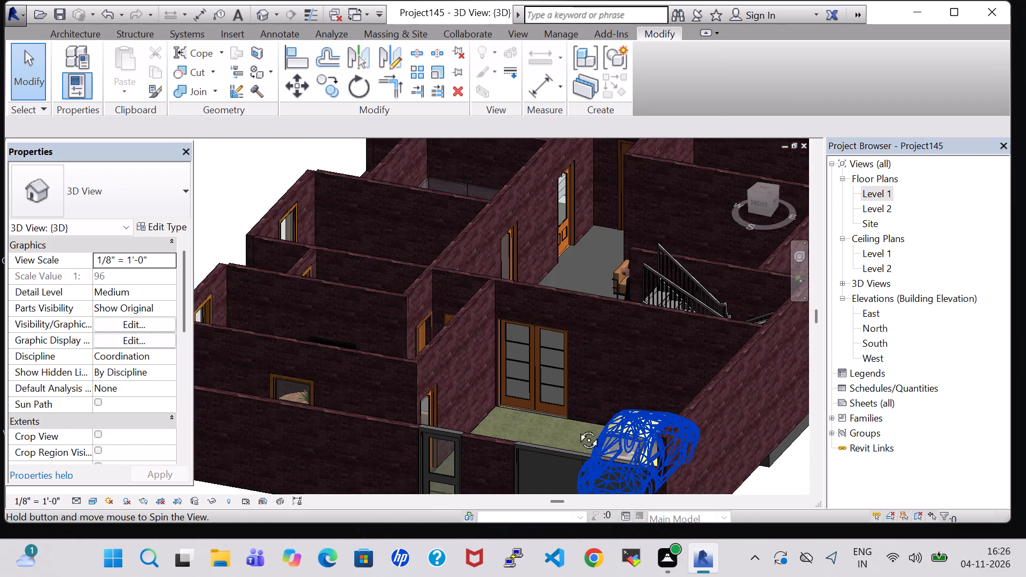
middle_drag(577, 428, 559, 428)
middle_drag(714, 456, 740, 412)
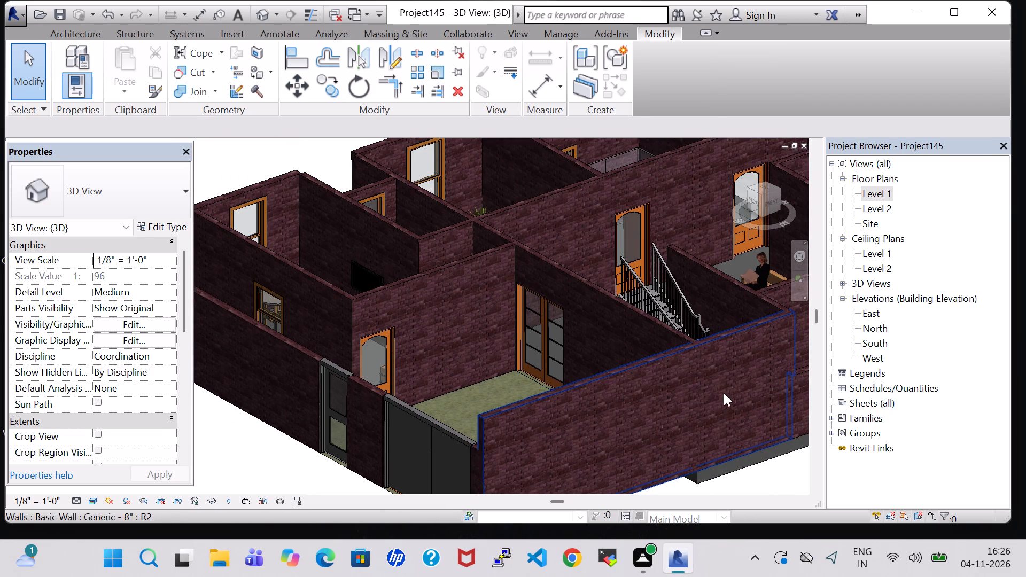
double_click(877, 192)
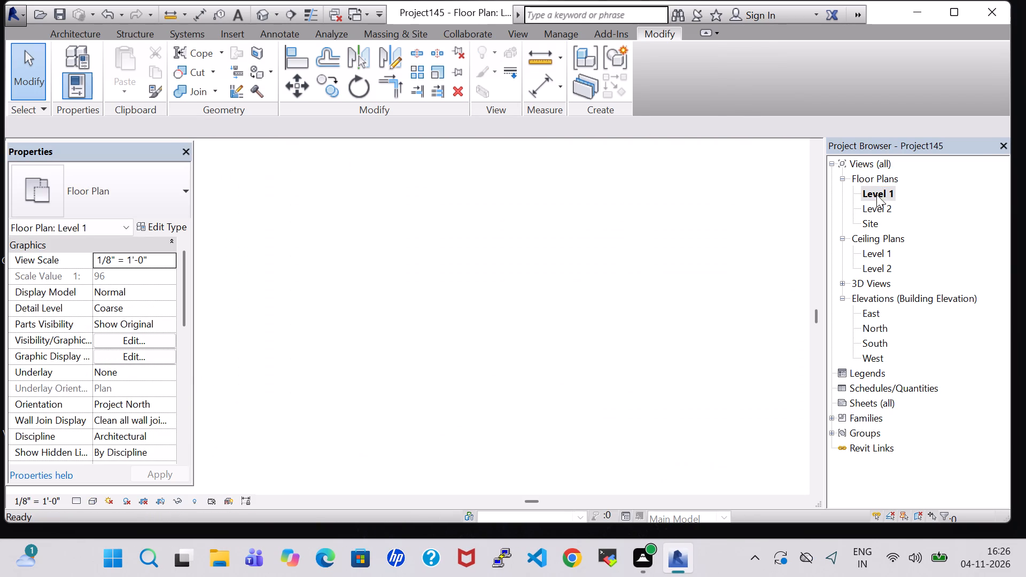
scroll(680, 314, down, 4)
middle_drag(674, 314, 400, 280)
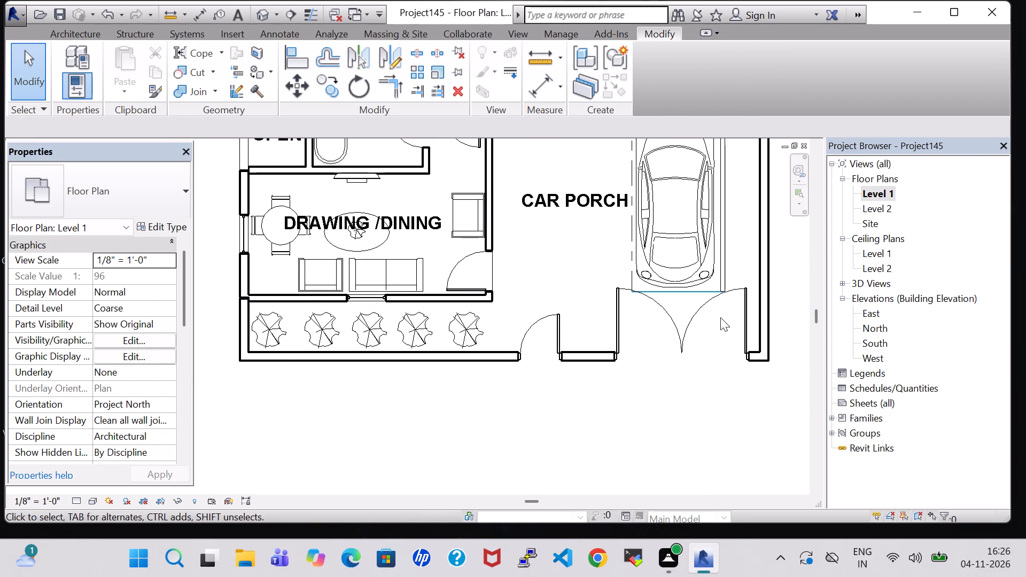
middle_drag(601, 226, 513, 308)
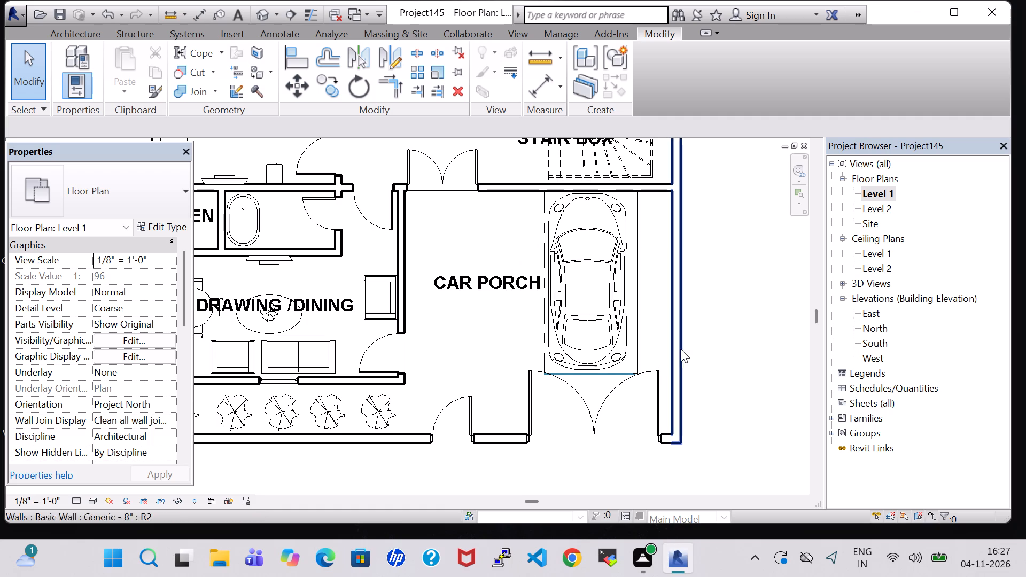
click(260, 17)
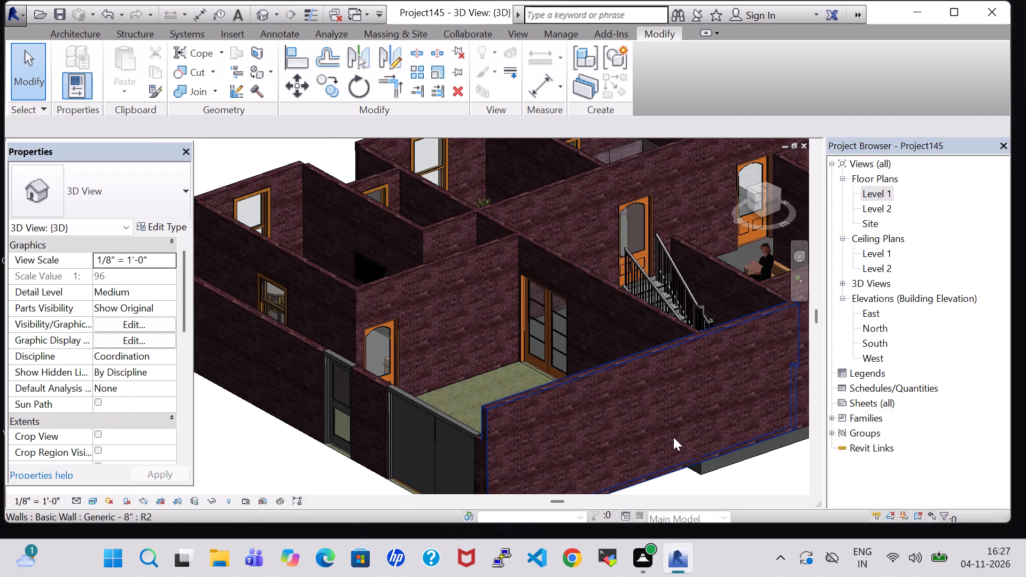
middle_drag(501, 360, 593, 403)
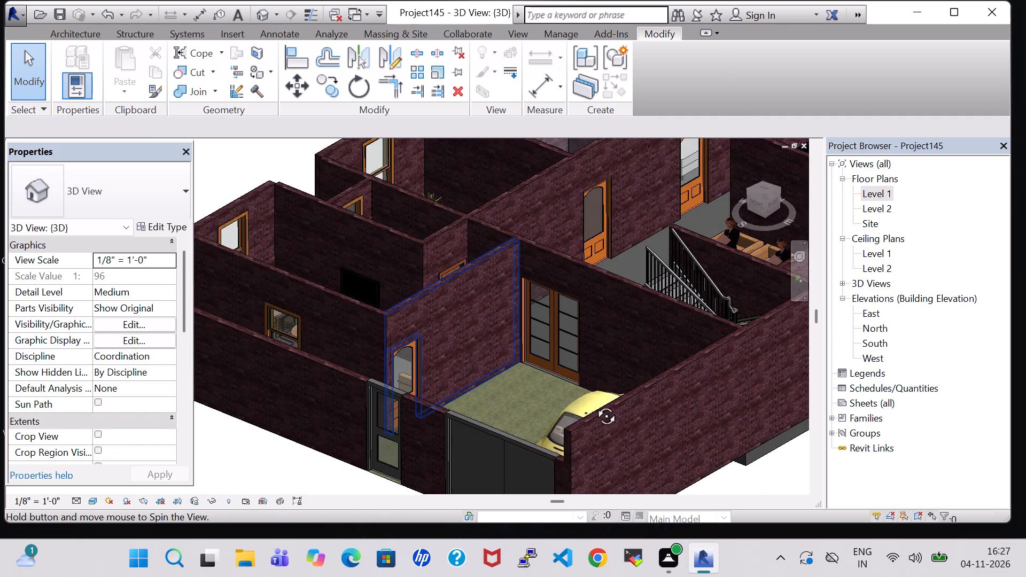
middle_drag(667, 397, 719, 426)
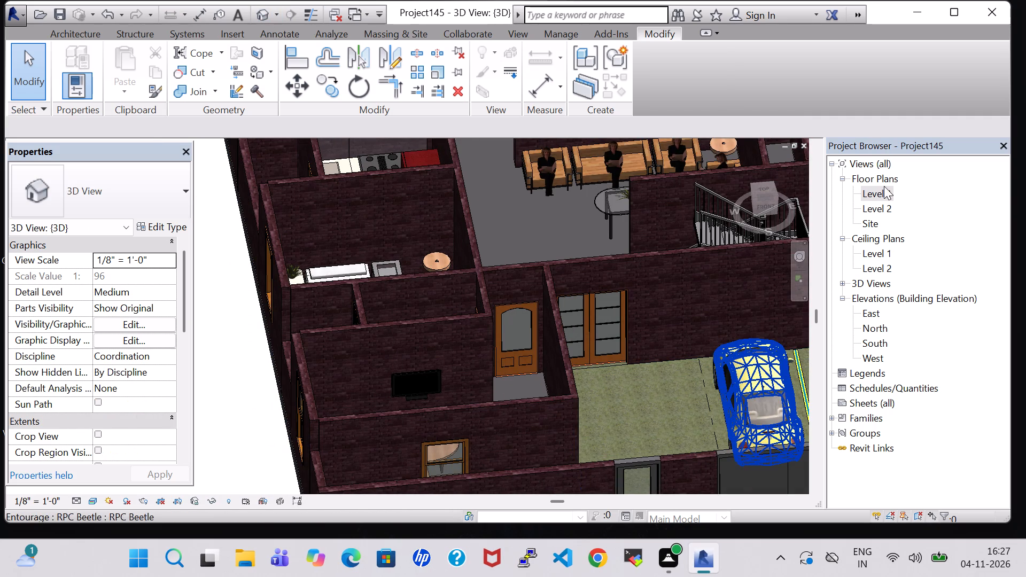
In the Level 1 floor plan, split the car porch's outer side wall at the wall between the porch and stair box.
double_click(884, 186)
double_click(888, 178)
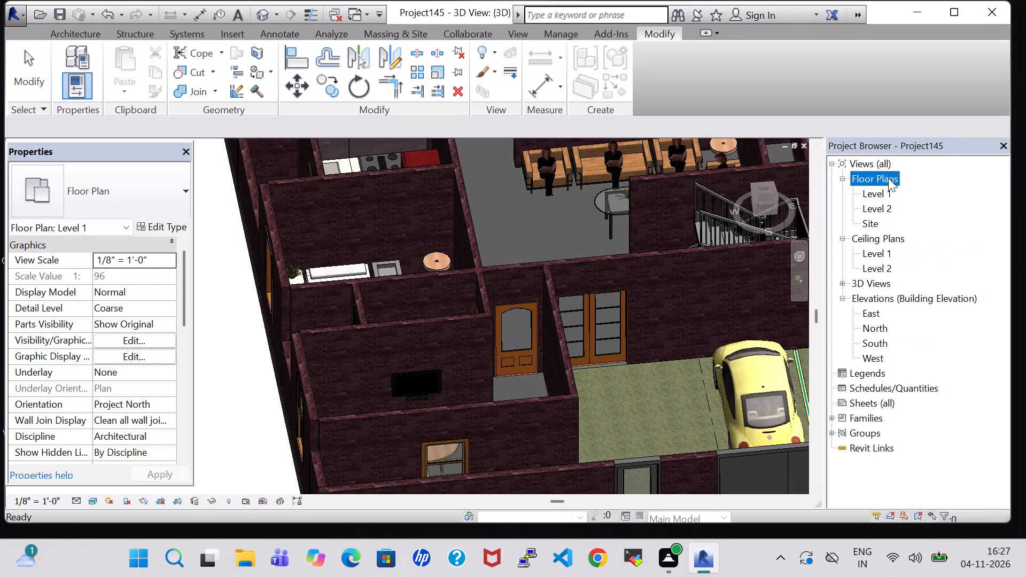
double_click(888, 198)
scroll(659, 395, down, 1)
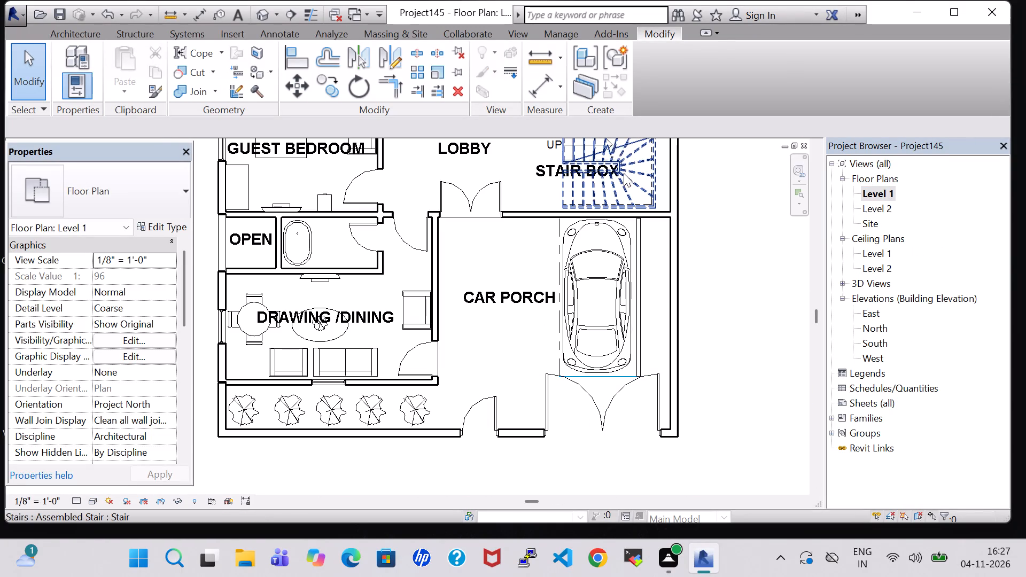
click(416, 59)
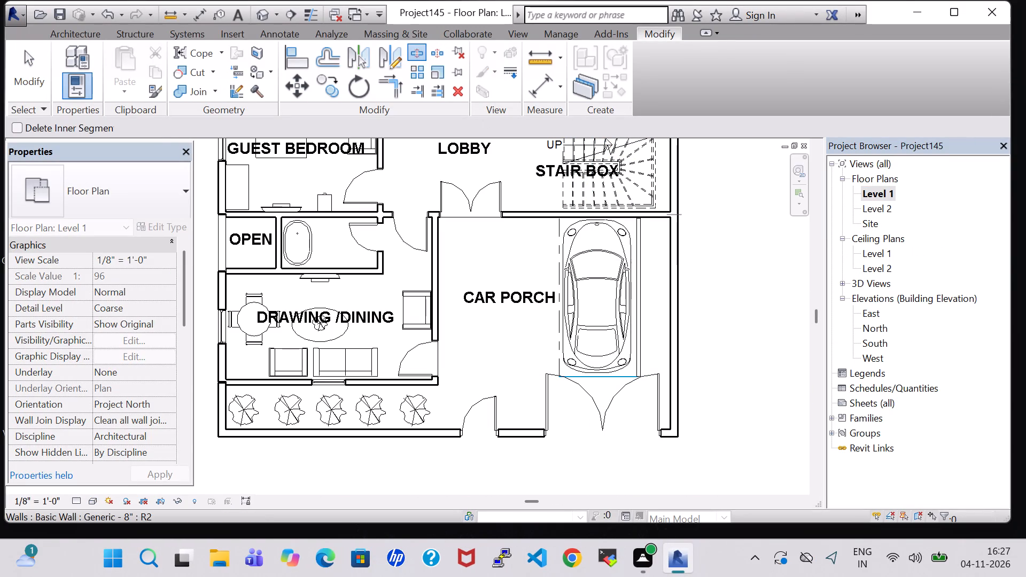
click(679, 213)
key(Escape)
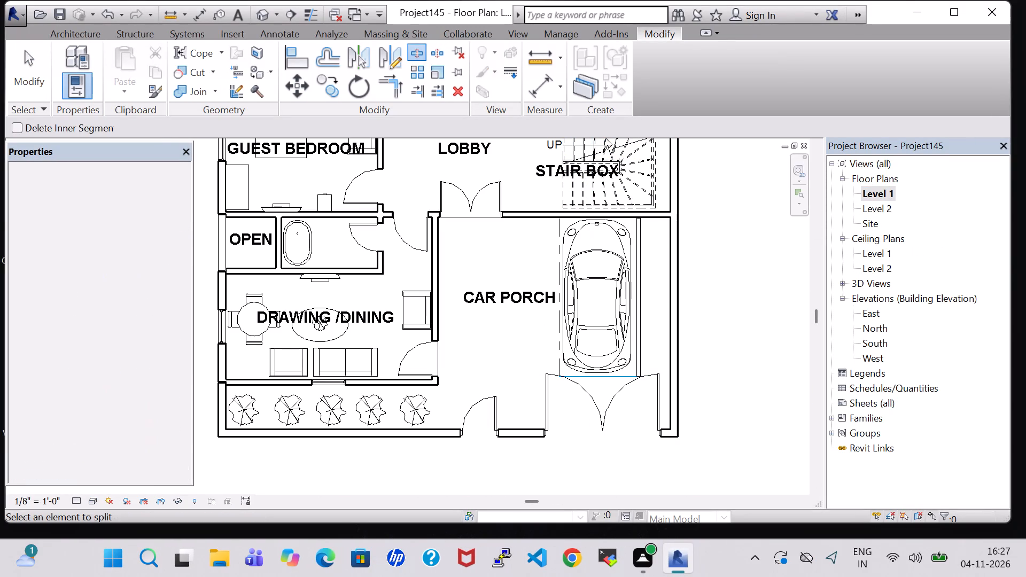
Set the unconnected height of the car porch's split outer side wall to 7' 2".
key(Escape)
click(677, 337)
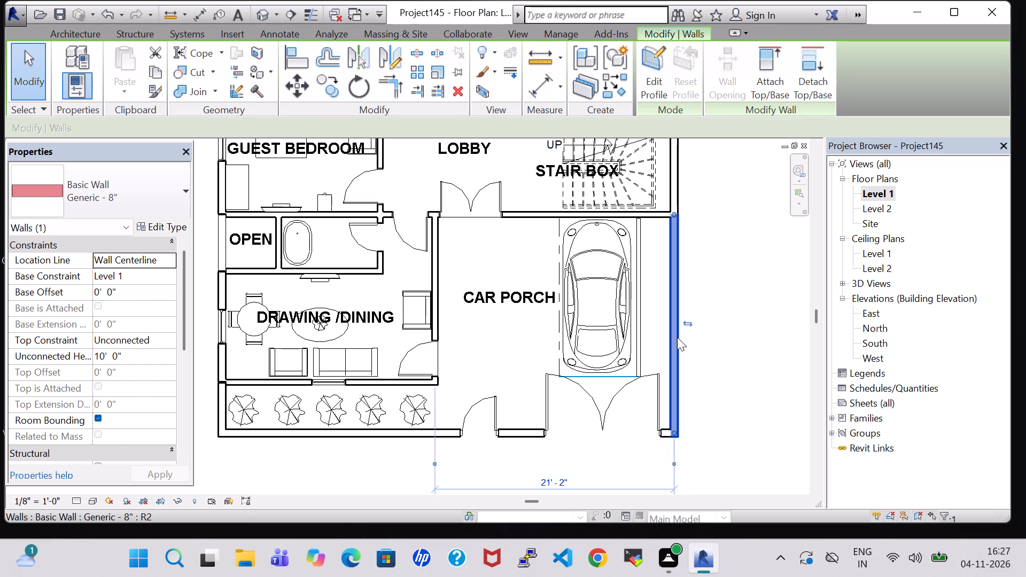
click(106, 354)
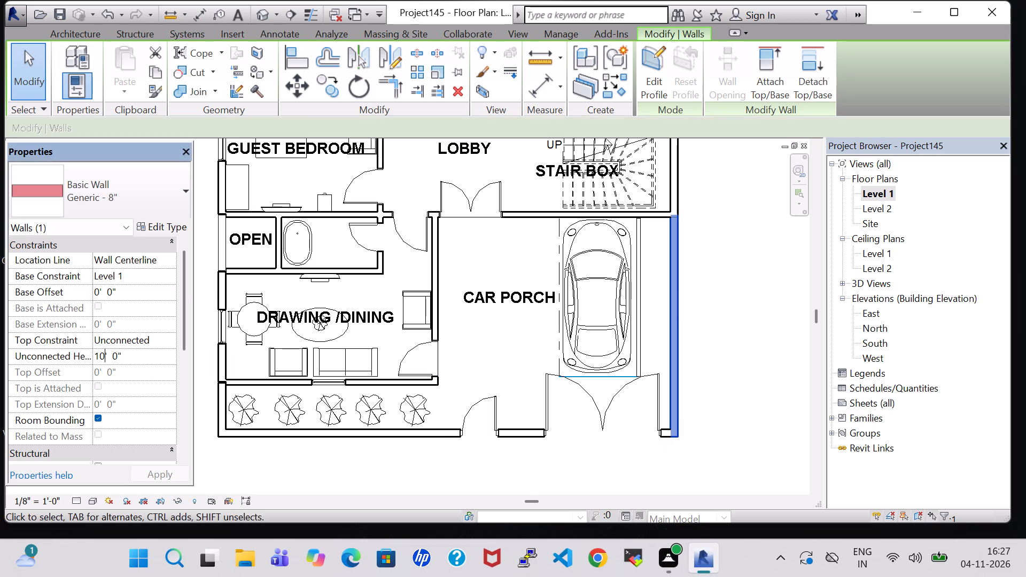
key(BackSpace)
key(BackSpace)
key(7)
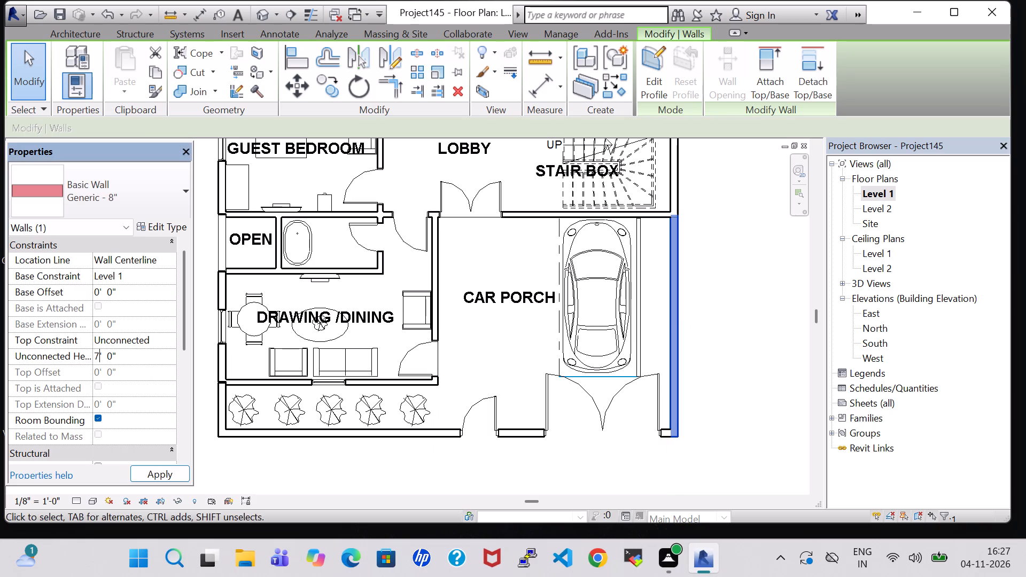
click(112, 358)
key(BackSpace)
key(2)
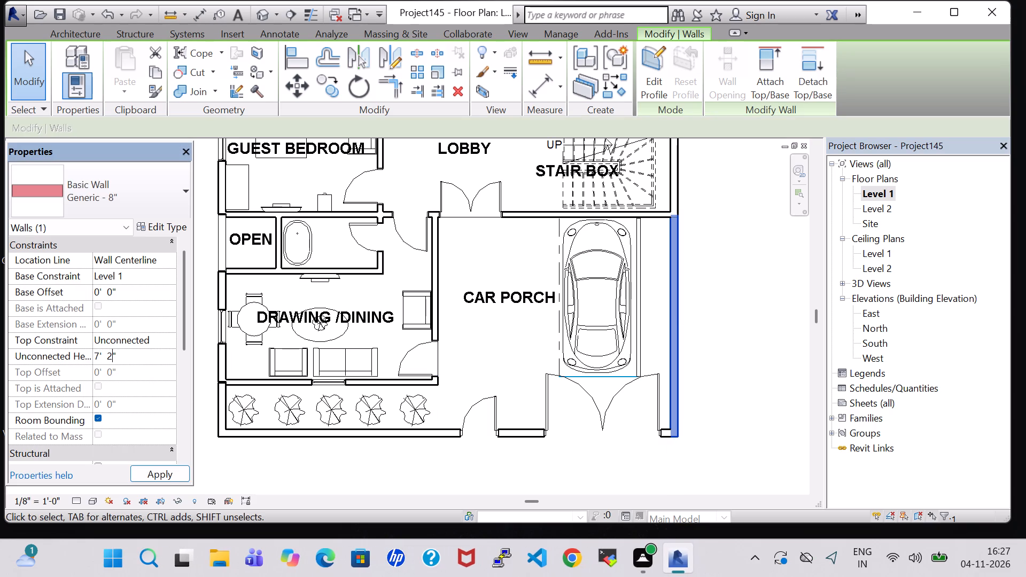
click(166, 477)
click(740, 379)
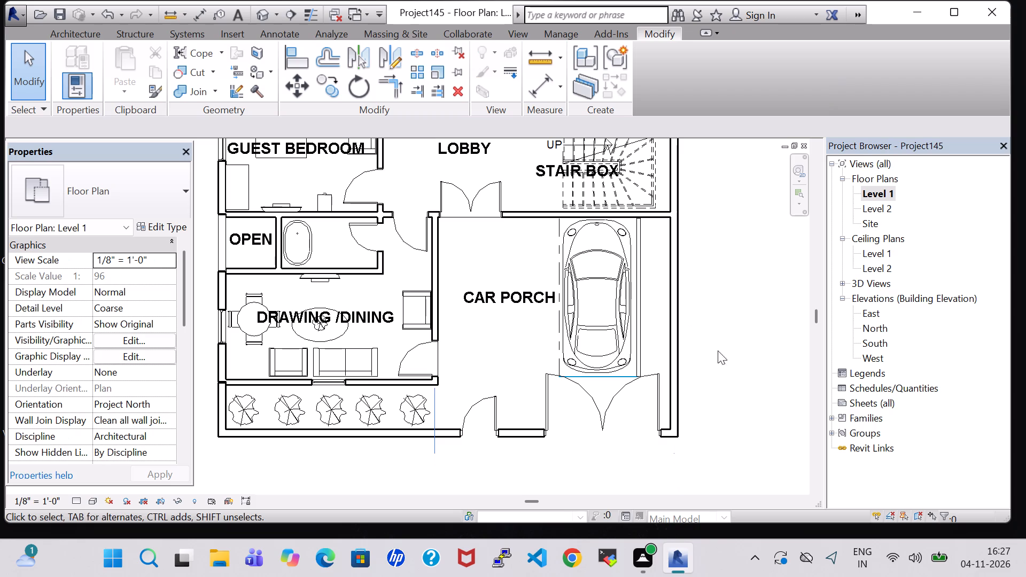
In the 3D view, duplicate the front boundary wall's type as Generic - 7'2".
click(261, 19)
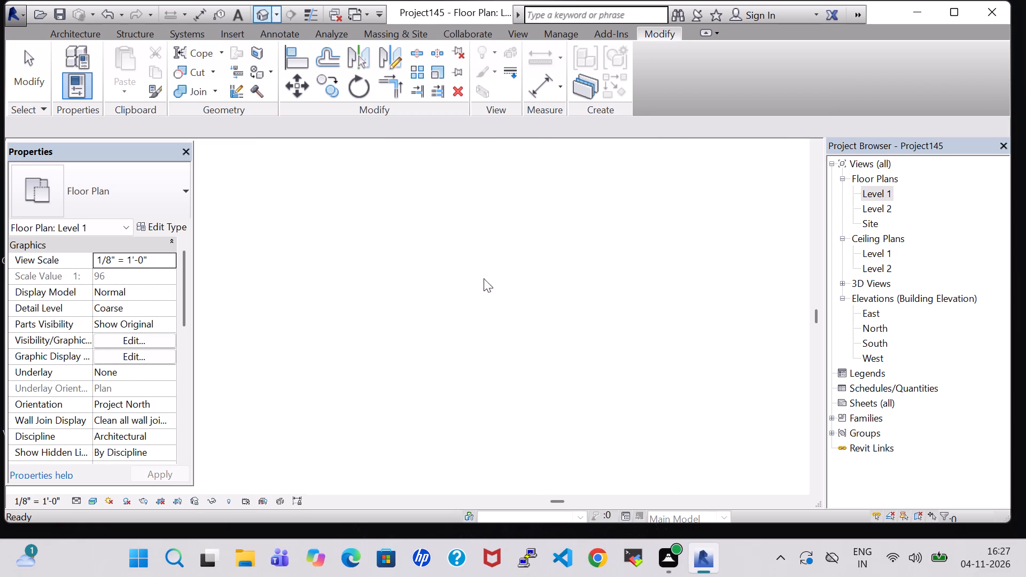
shift+middle_drag(636, 442, 608, 384)
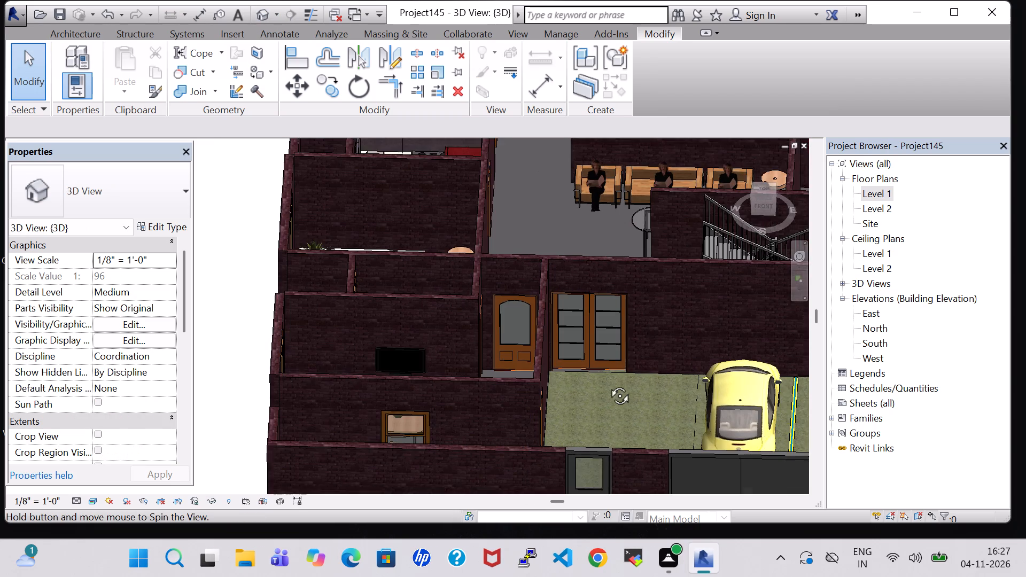
shift+middle_drag(608, 384, 608, 377)
shift+middle_drag(603, 399, 629, 359)
scroll(629, 351, up, 1)
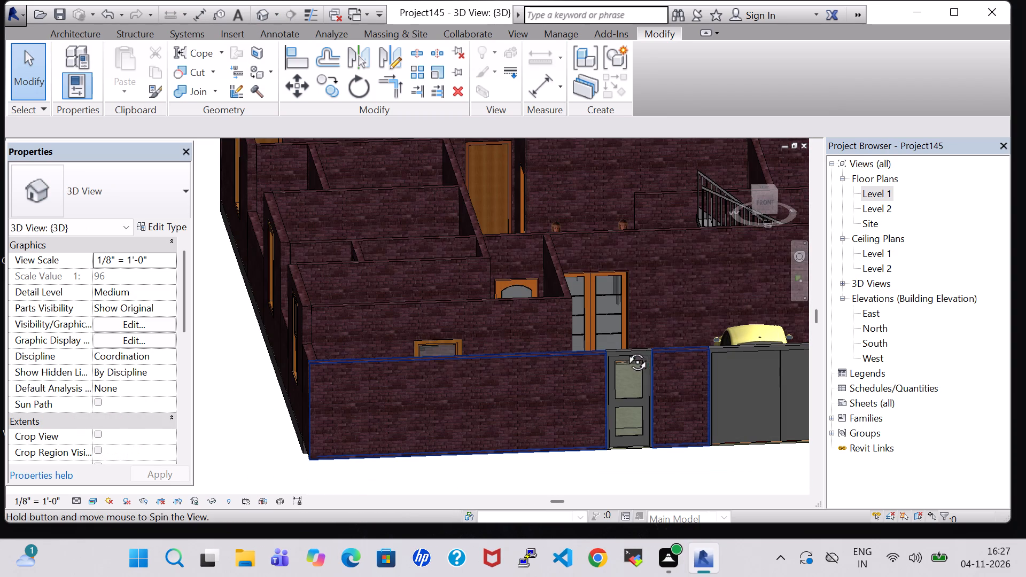
shift+middle_drag(622, 348, 601, 318)
middle_drag(611, 323, 609, 284)
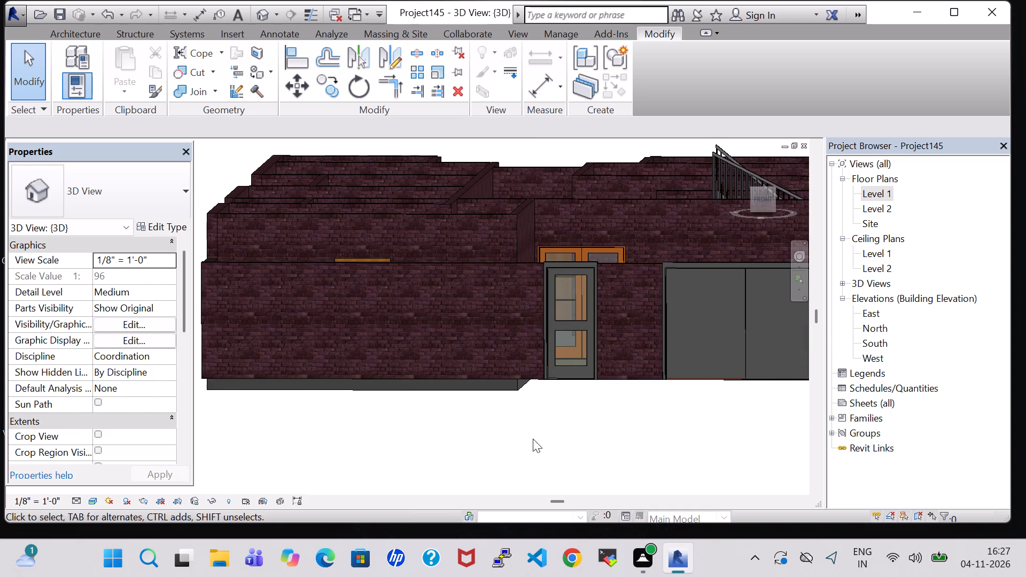
click(533, 439)
click(491, 278)
click(154, 223)
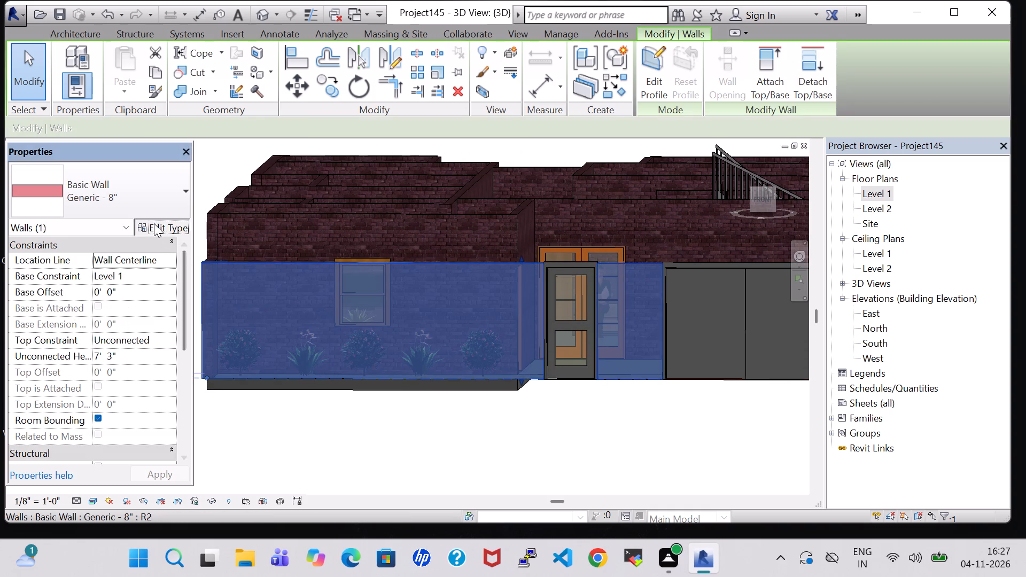
click(594, 120)
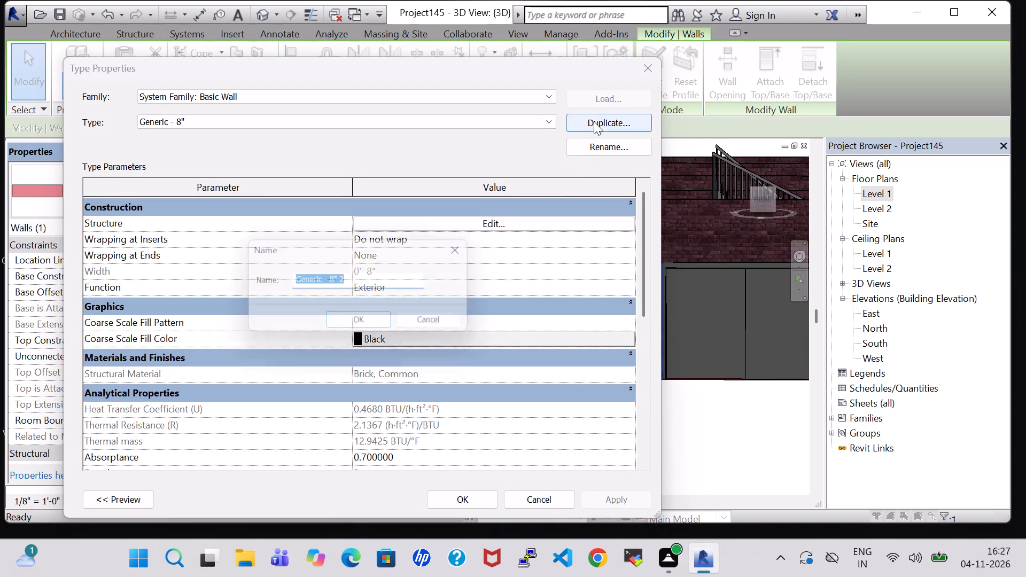
click(337, 277)
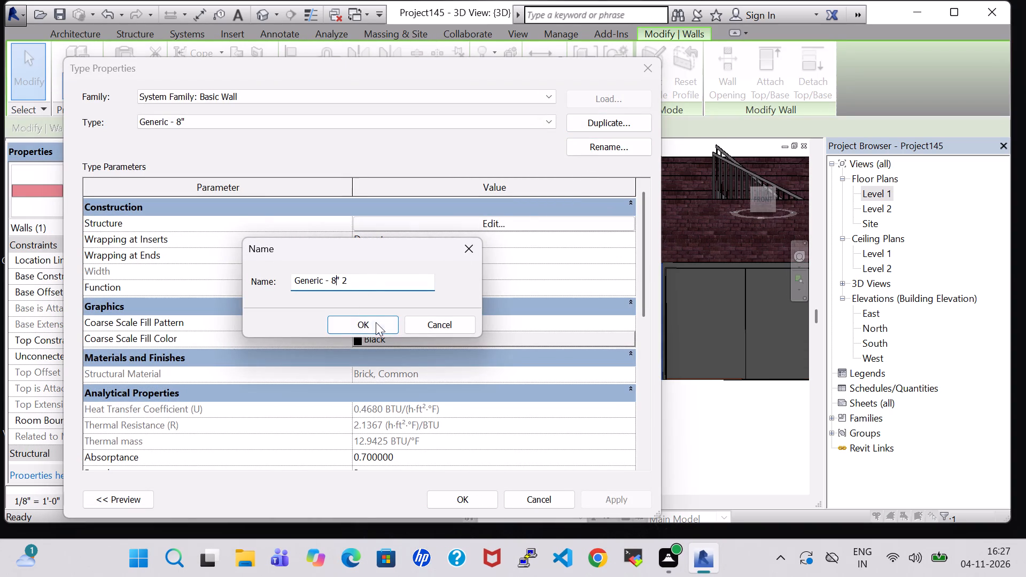
key(BackSpace)
key(7)
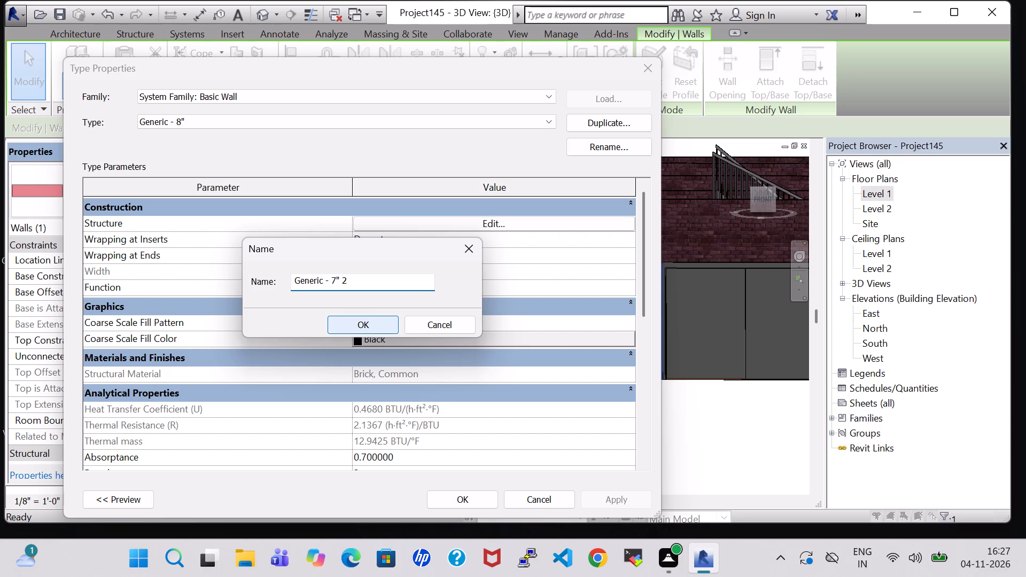
key(Right)
key(Right)
key(BackSpace)
key(BackSpace)
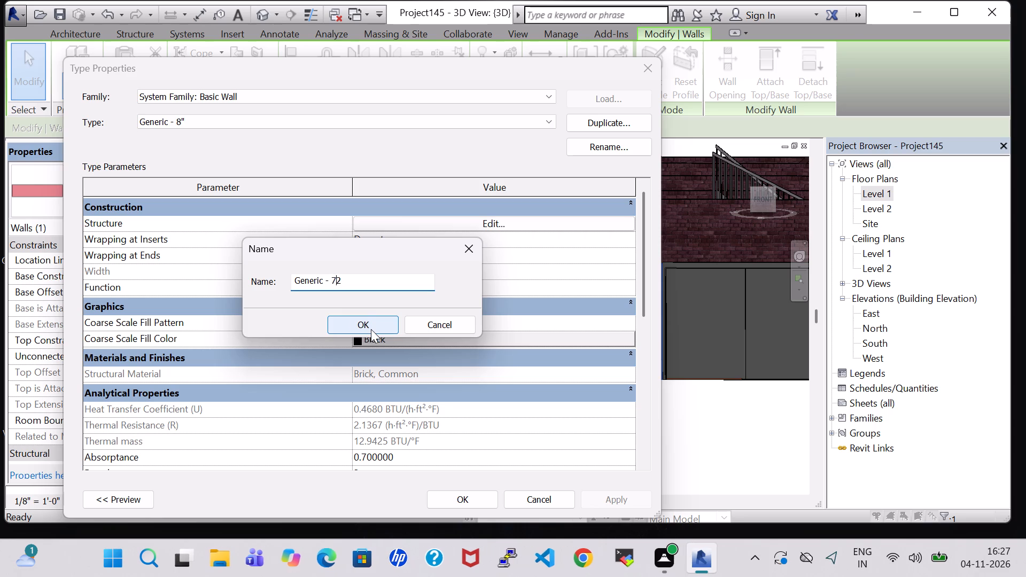
key(apostrophe)
key(Right)
key(Right)
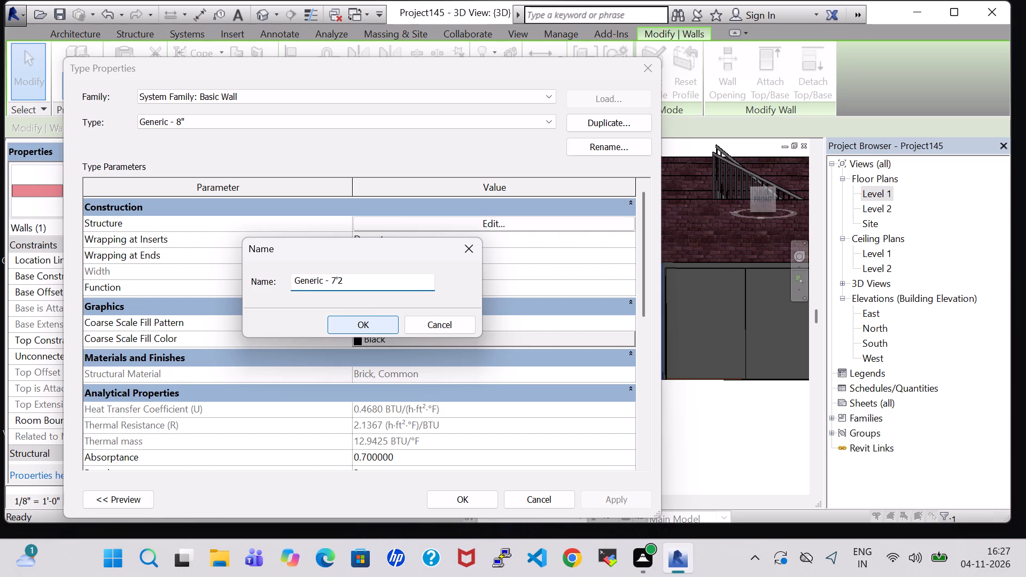
key(shift+quotedbl)
key(Return)
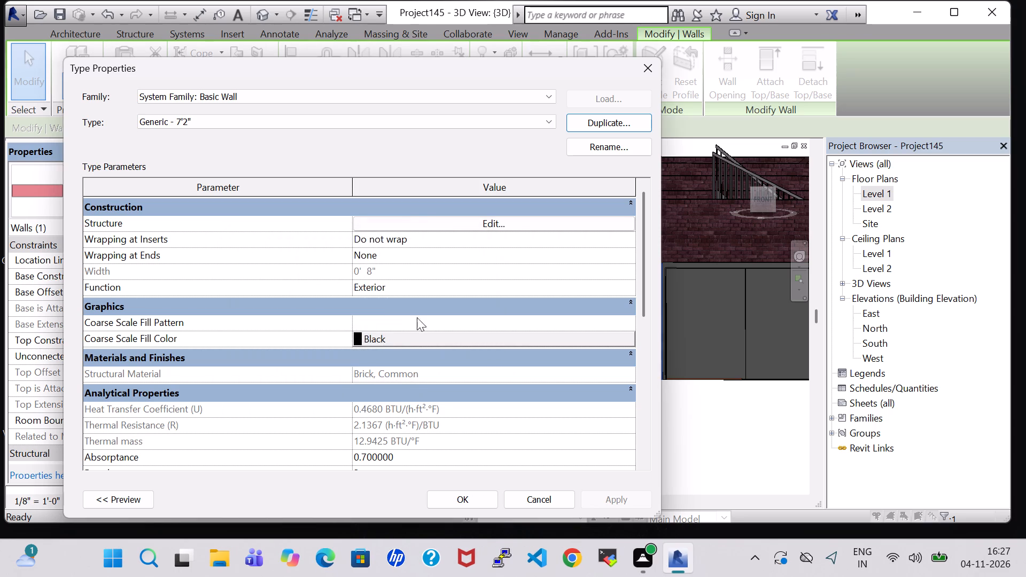
Set the structure layer material of the Generic - 7'2" wall type to Birch.
click(506, 223)
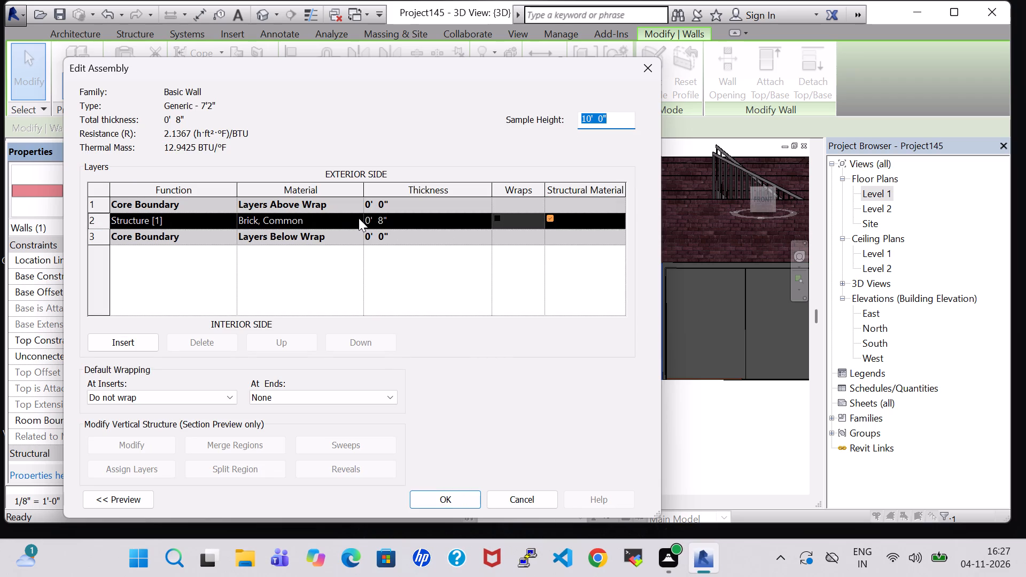
click(359, 217)
click(353, 290)
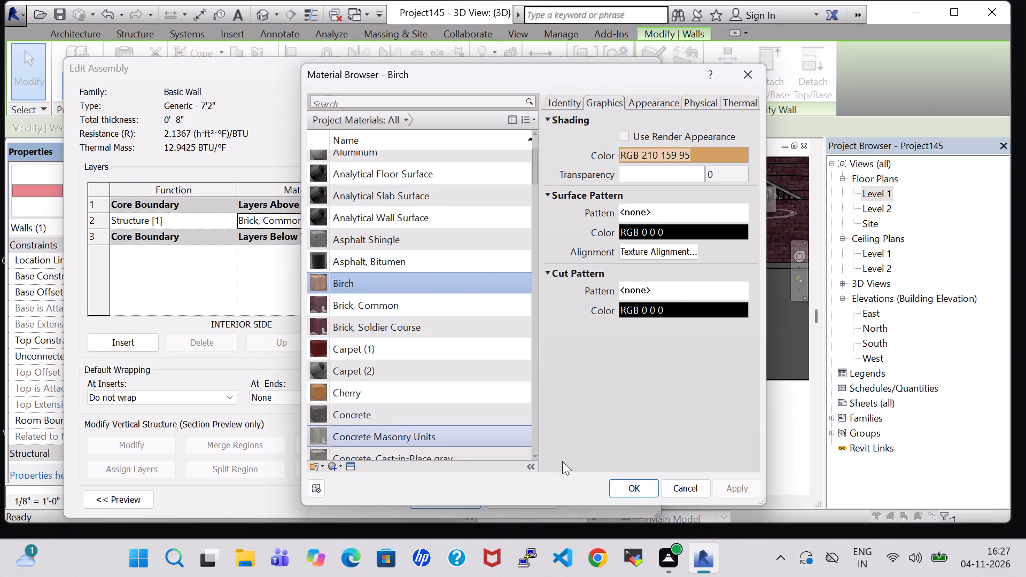
click(623, 488)
click(459, 499)
click(460, 498)
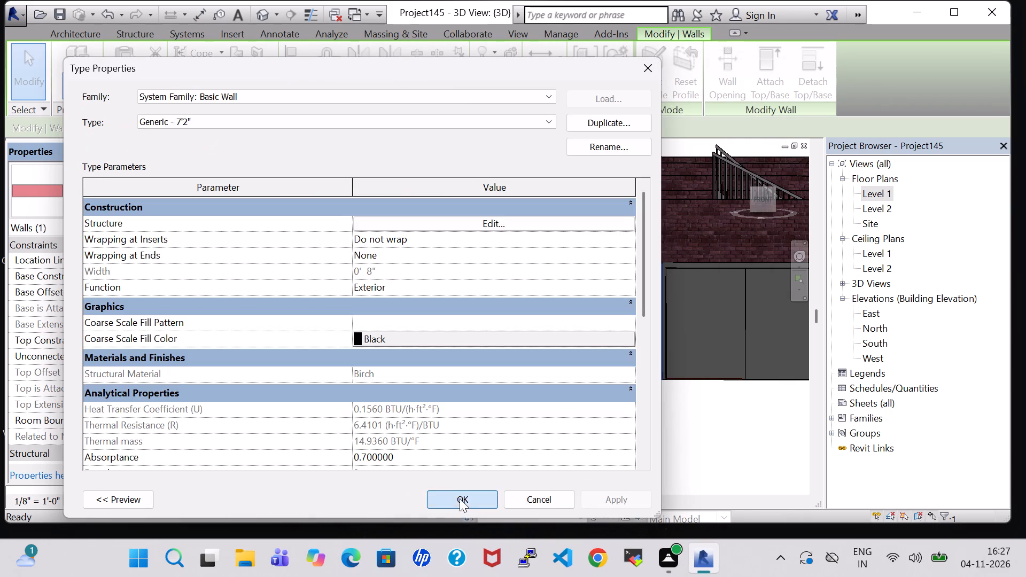
click(552, 453)
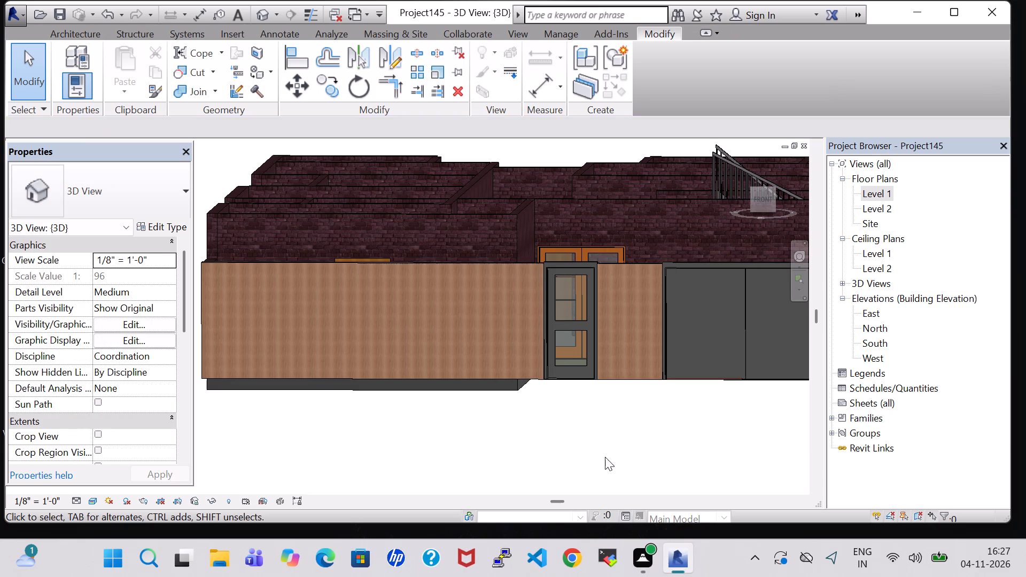
Change the lowered side wall segment beside the planting strip to the Generic - 7'2" wall type.
shift+middle_drag(605, 456, 600, 489)
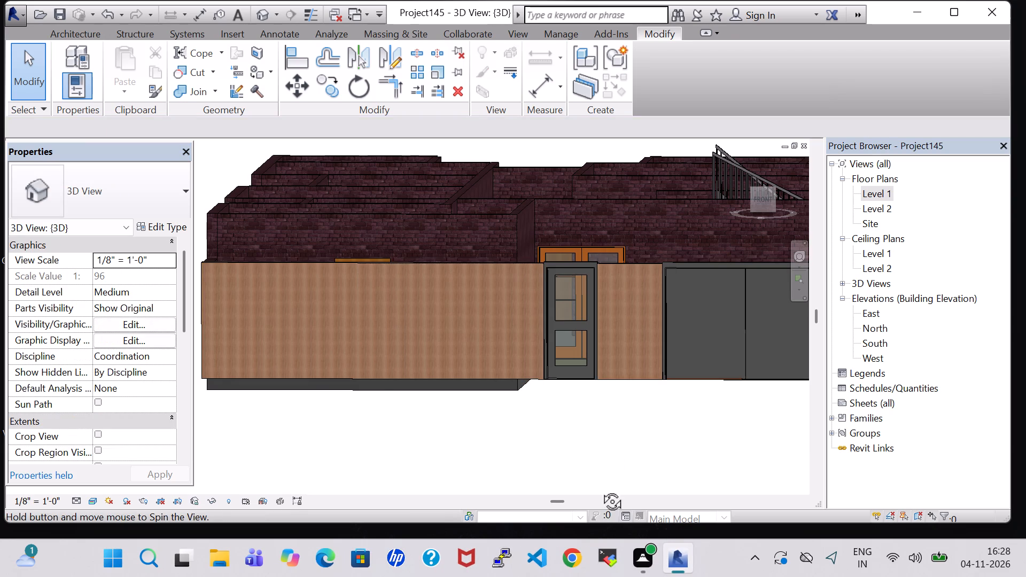
shift+middle_drag(600, 489, 604, 504)
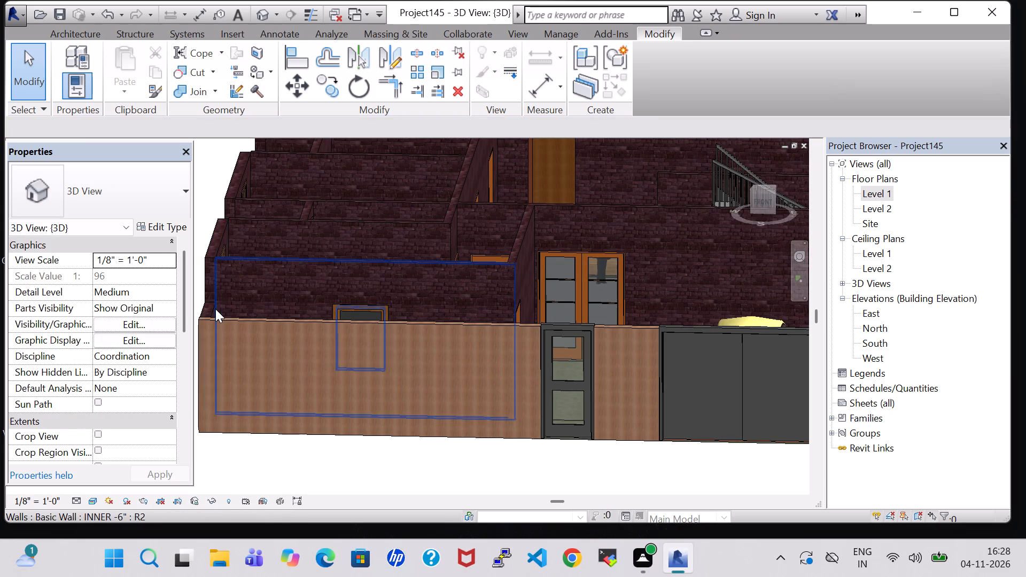
click(207, 307)
click(141, 193)
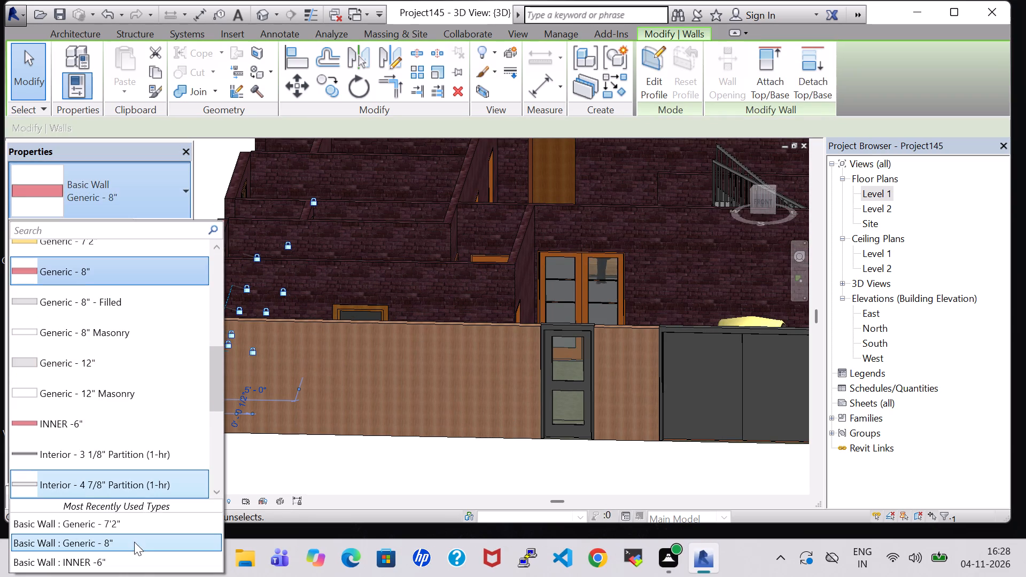
click(131, 516)
click(337, 462)
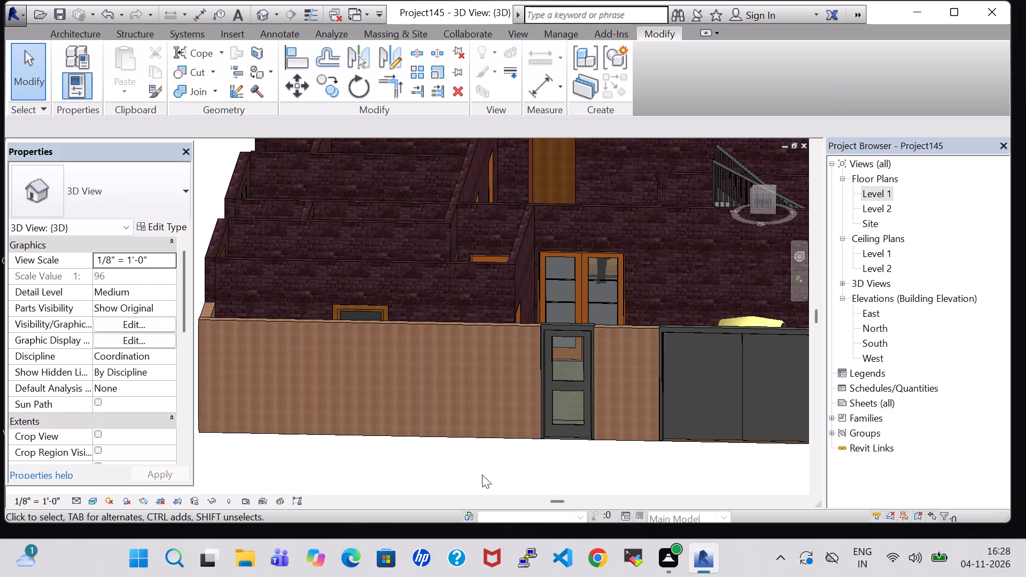
Change the car porch's lowered outer side wall to the Generic - 7'2" wall type.
middle_drag(482, 474, 336, 456)
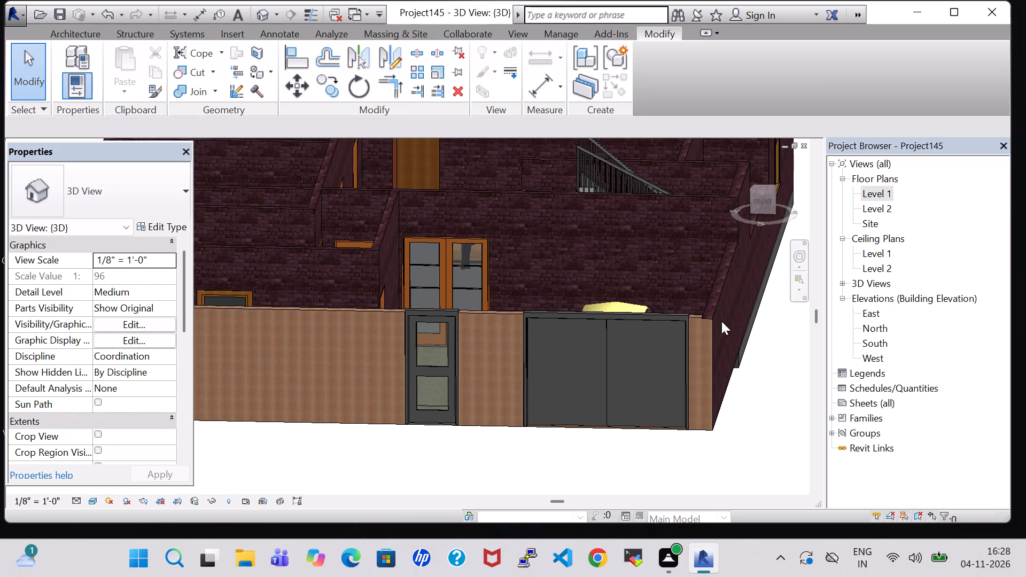
click(717, 275)
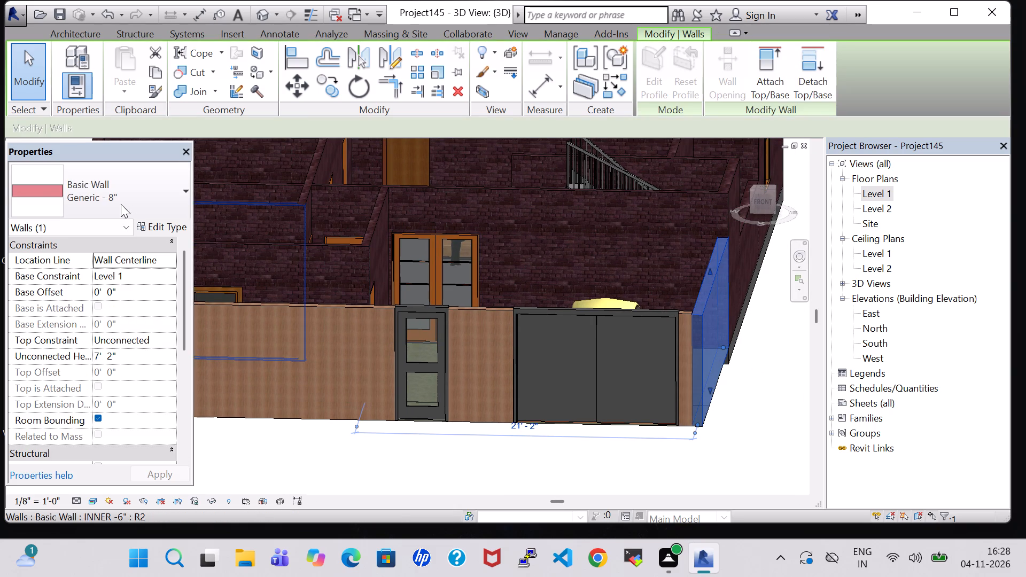
click(121, 204)
click(107, 526)
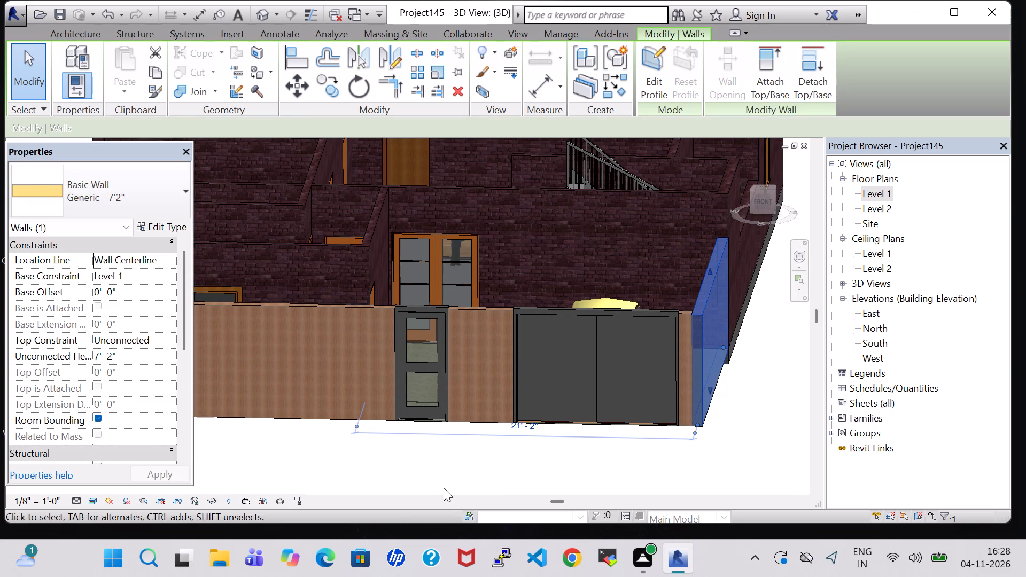
click(444, 488)
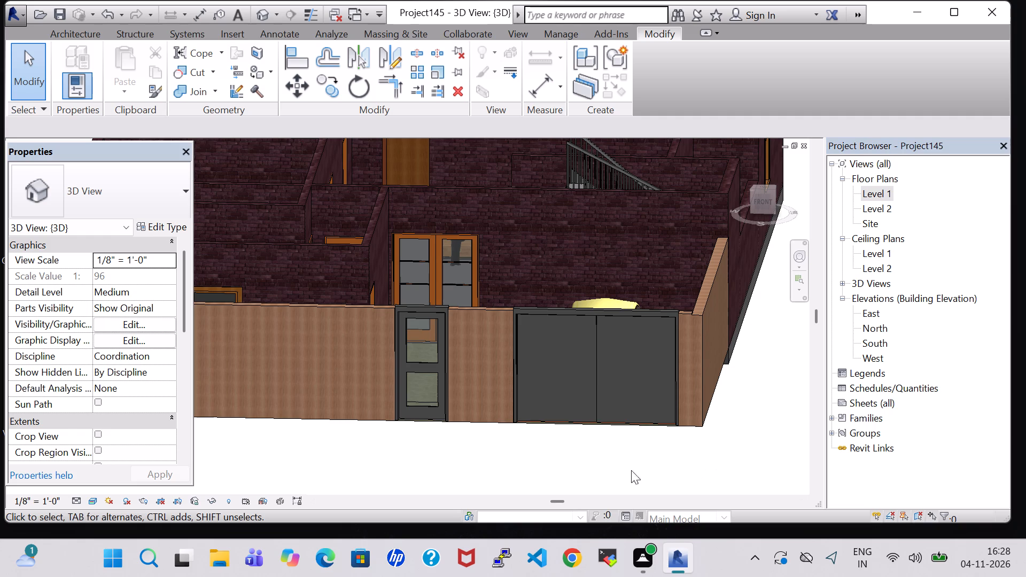
Set the unconnected height of the front boundary wall around the entrance gate to 7' 4".
shift+middle_drag(604, 469, 614, 391)
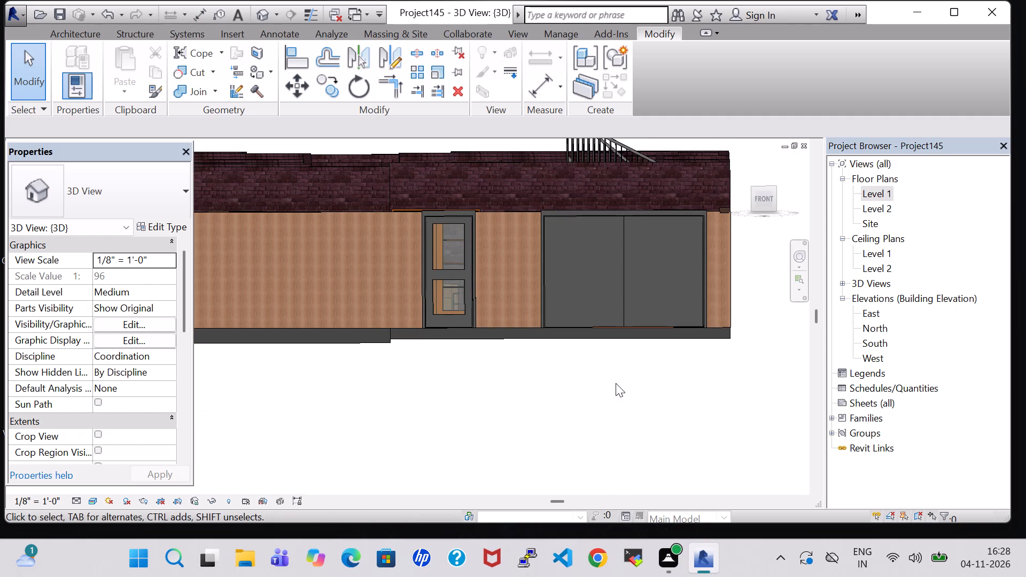
scroll(616, 383, up, 3)
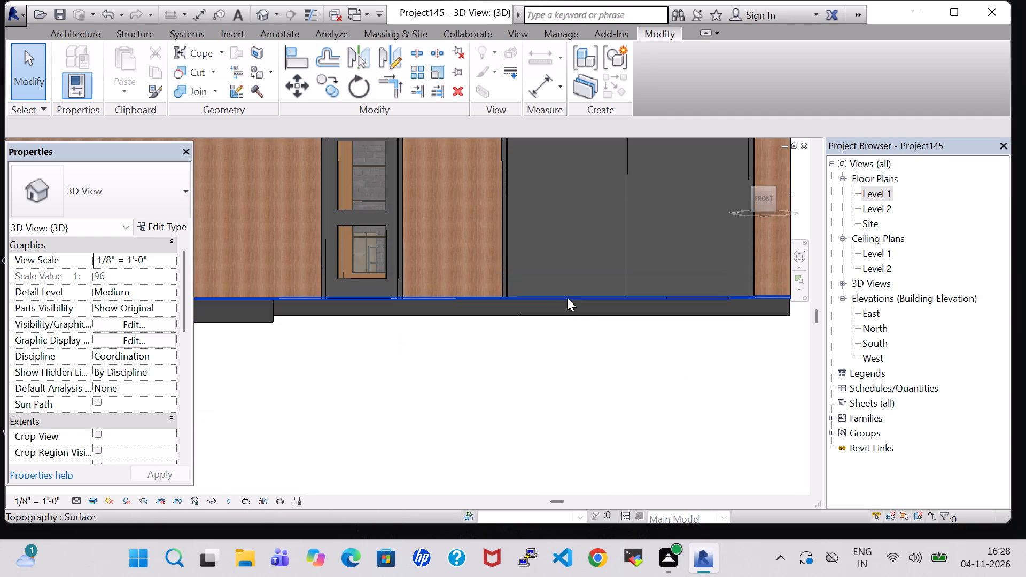
middle_drag(566, 297, 640, 448)
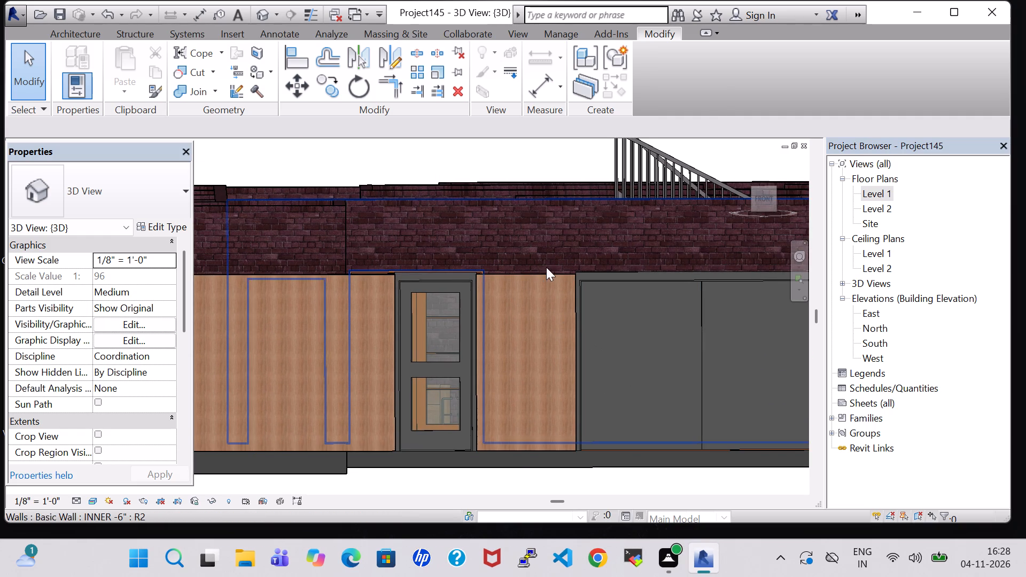
click(556, 278)
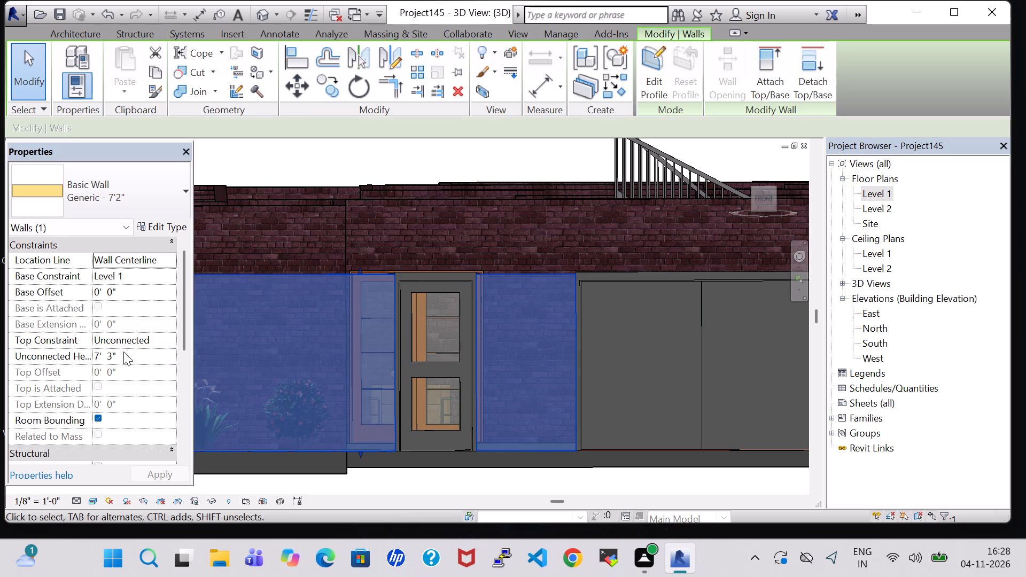
click(113, 357)
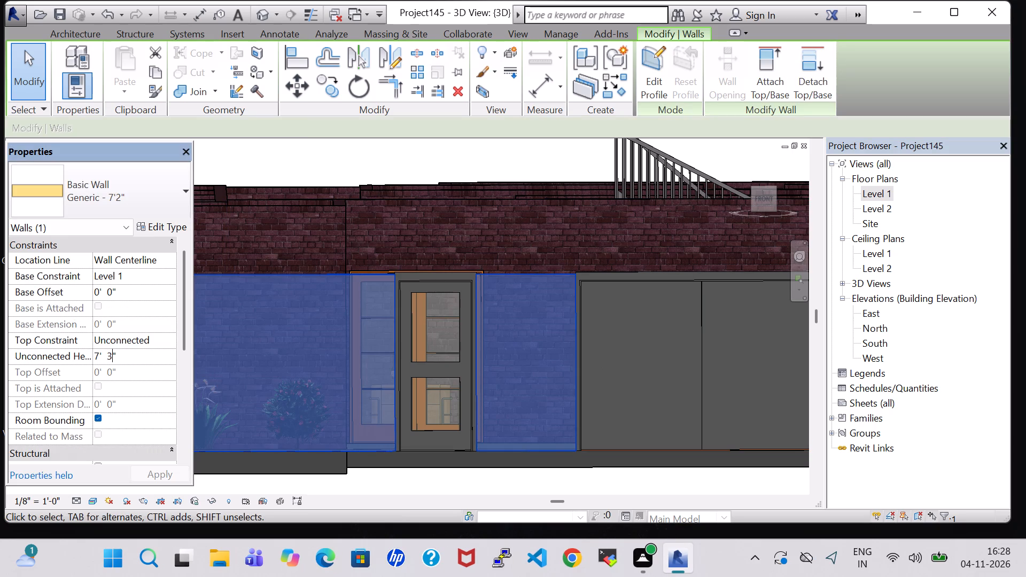
key(BackSpace)
key(4)
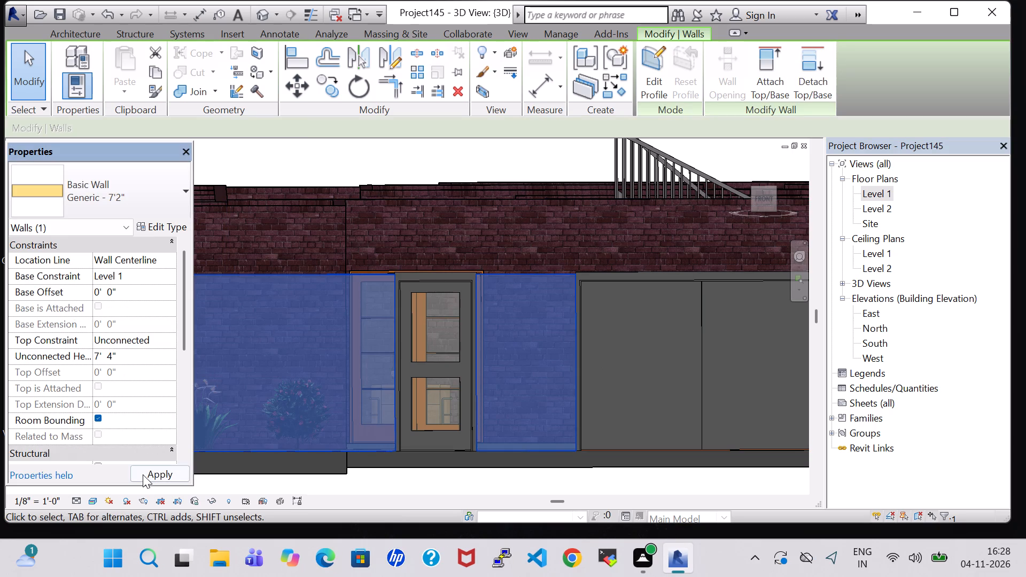
click(143, 474)
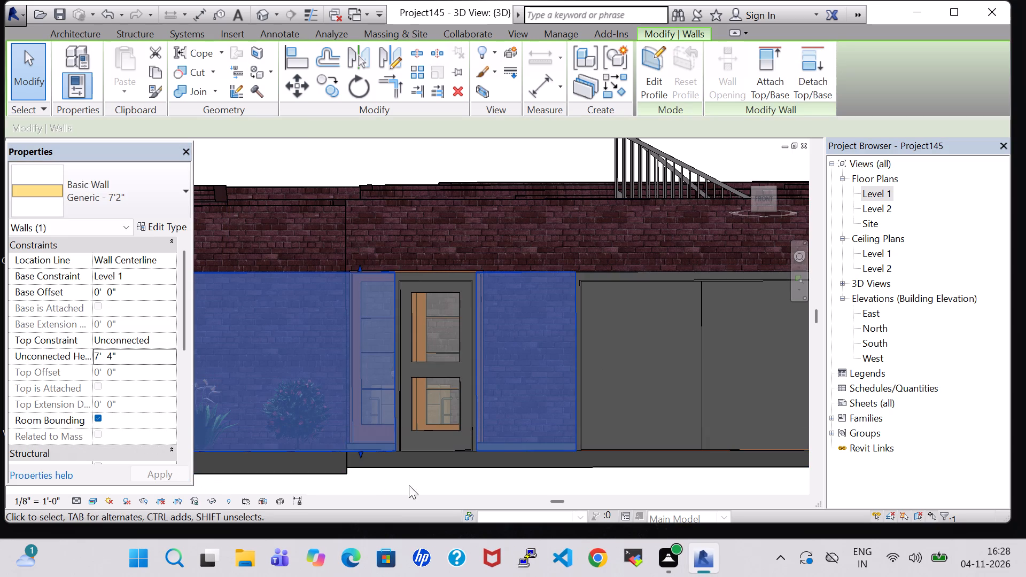
Set the unconnected height of the car porch's outer side boundary wall to 7' 4".
click(417, 486)
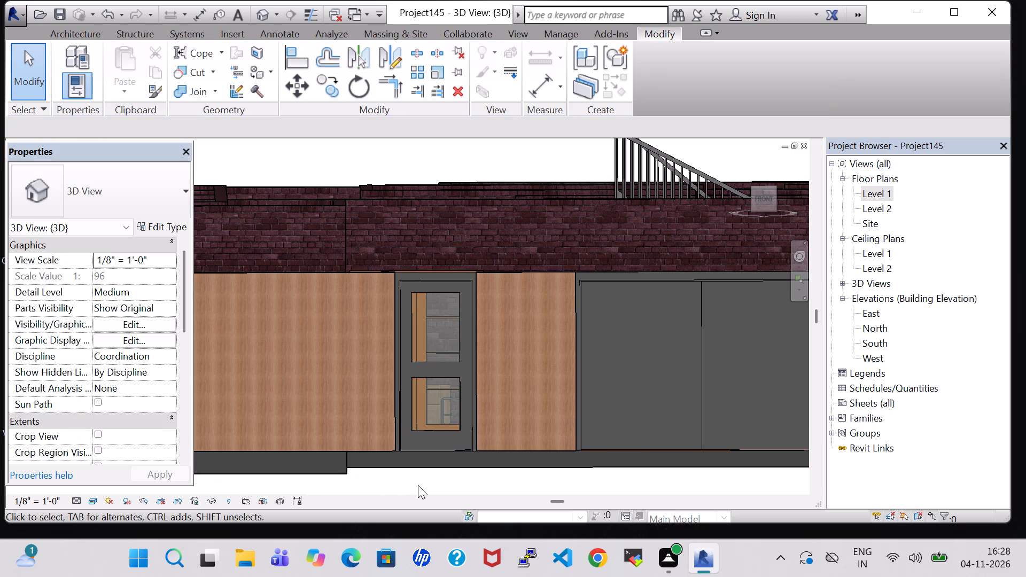
scroll(418, 485, down, 4)
middle_drag(418, 485, 490, 483)
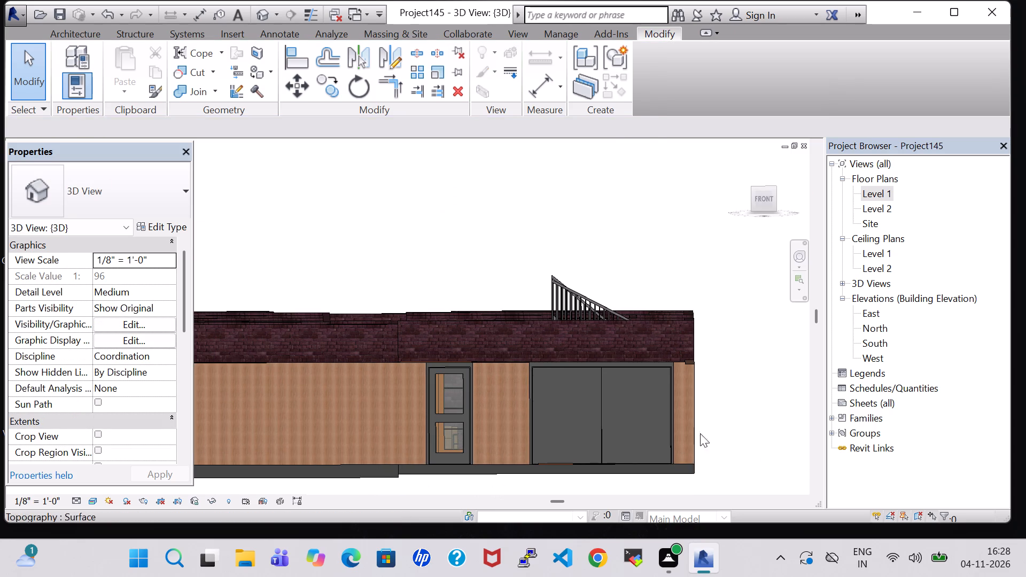
click(739, 392)
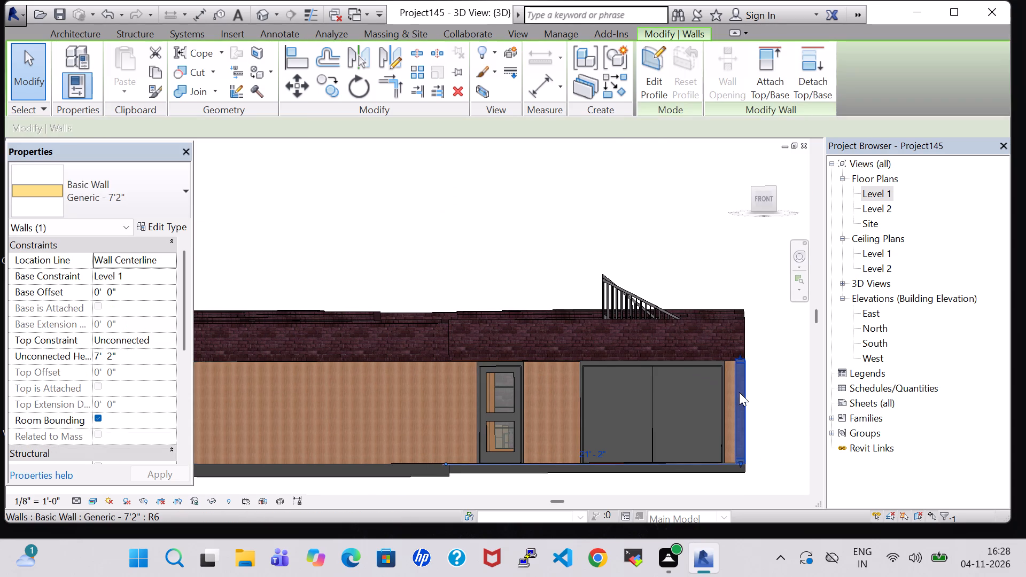
click(112, 356)
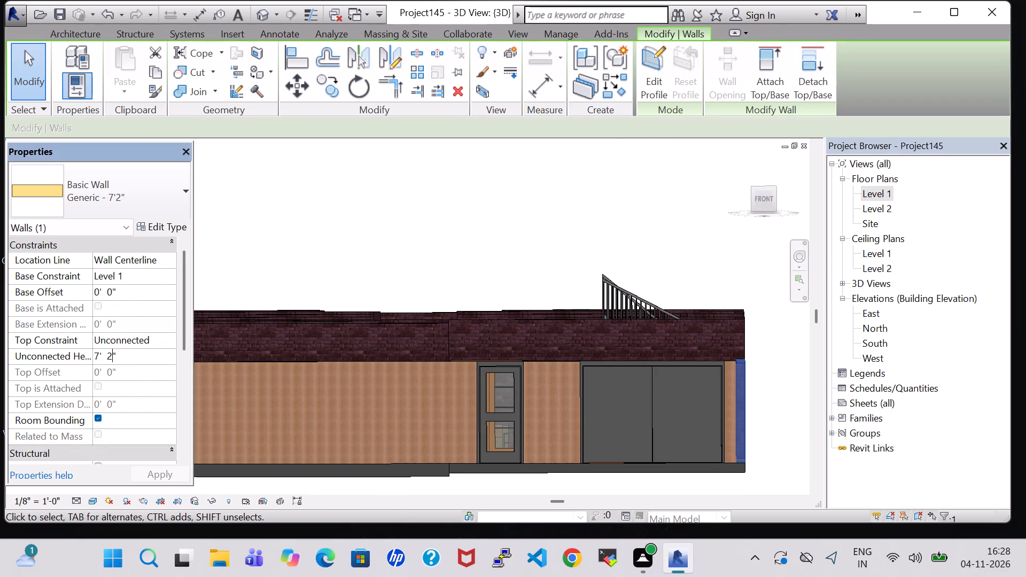
key(BackSpace)
key(4)
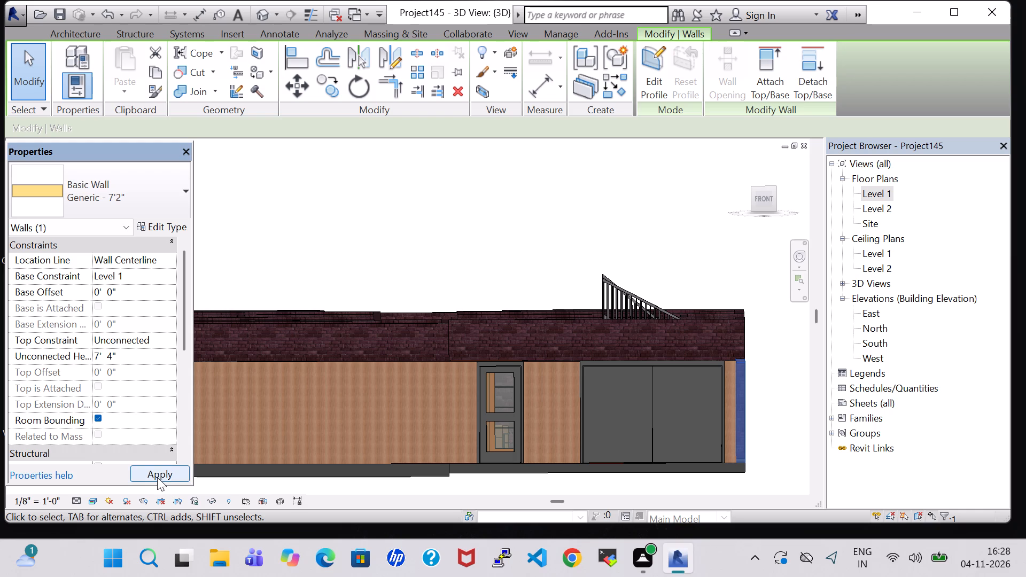
click(157, 477)
click(777, 400)
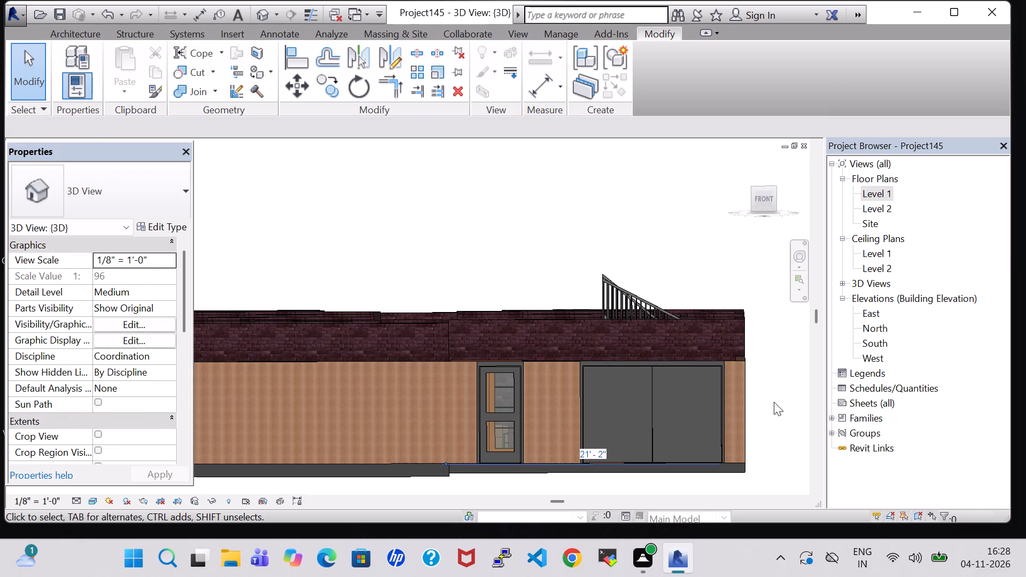
Check the car porch side wall and the front boundary wall around the gates for matching heights.
shift+middle_drag(782, 372, 779, 406)
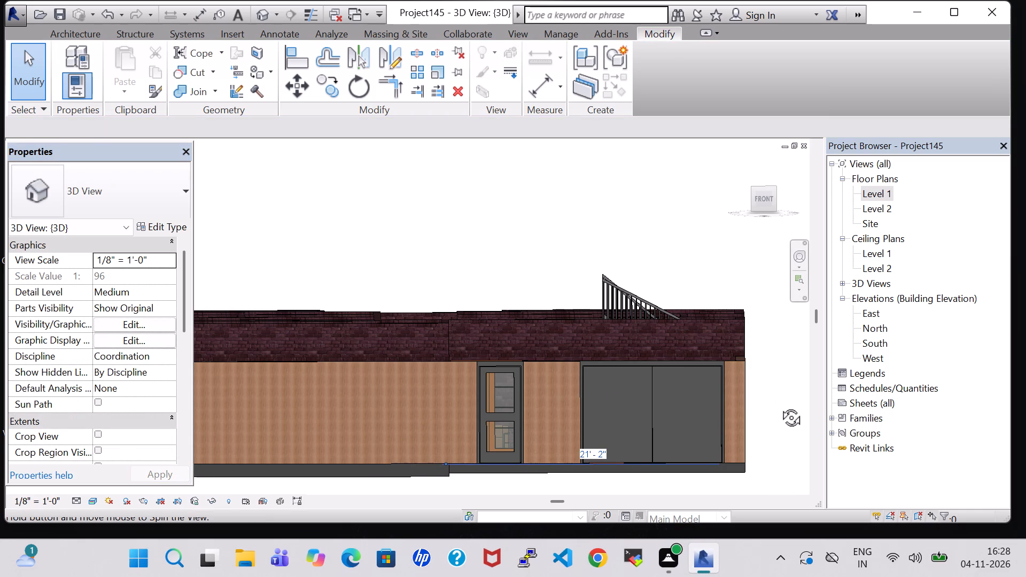
shift+middle_drag(779, 406, 778, 441)
middle_drag(608, 410, 715, 376)
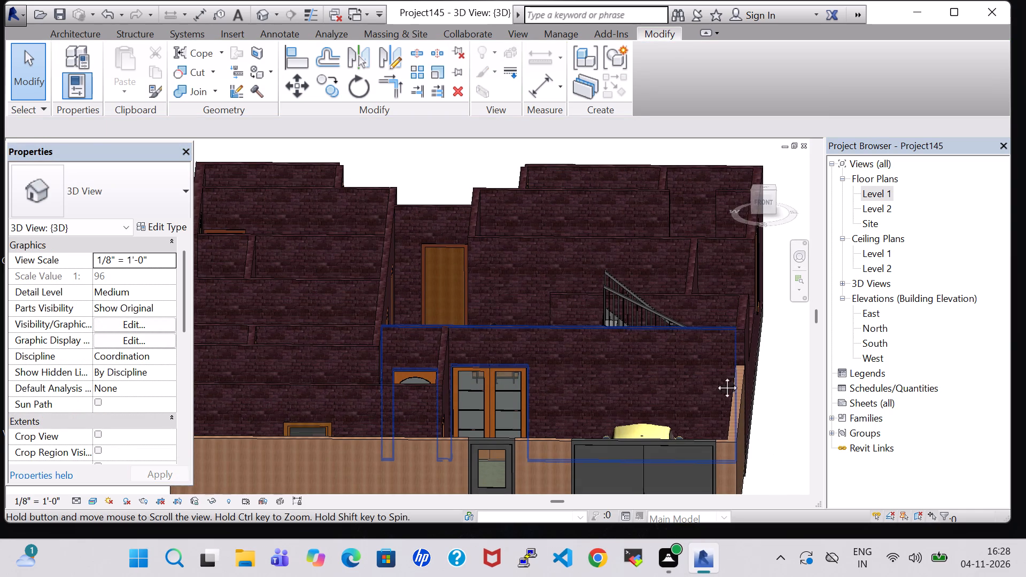
middle_drag(715, 376, 726, 373)
middle_drag(728, 373, 531, 306)
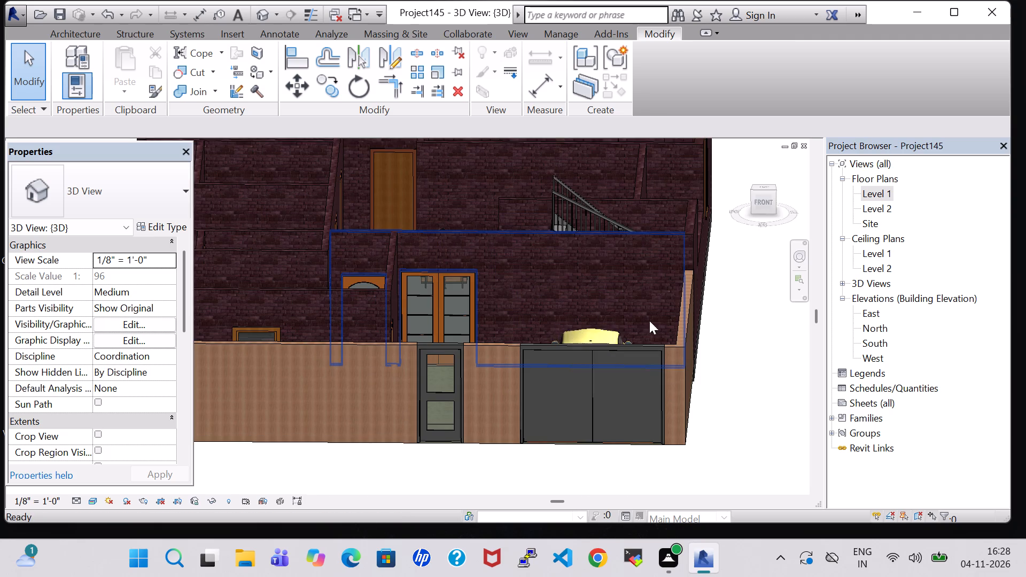
click(716, 349)
click(654, 303)
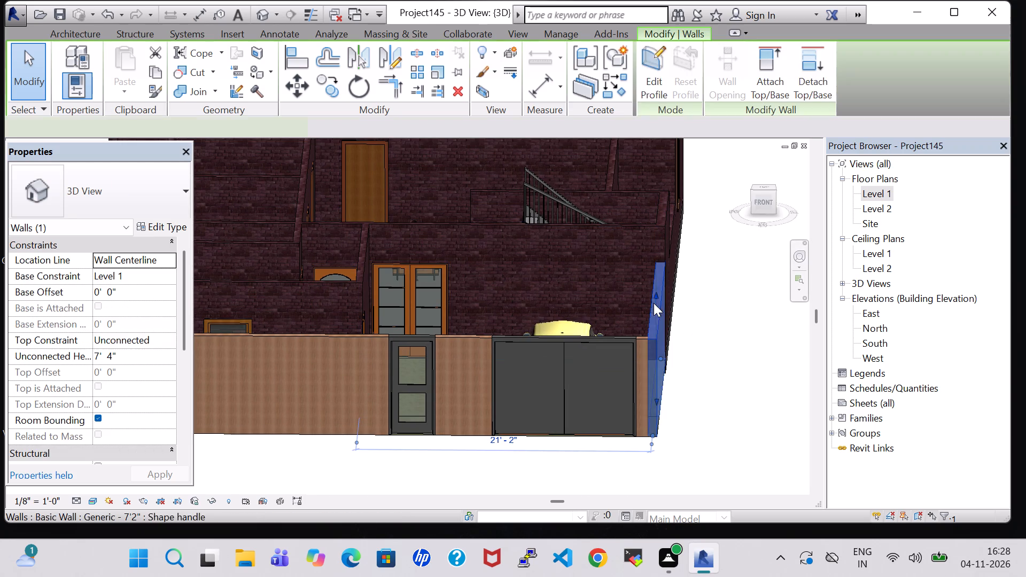
click(725, 378)
click(643, 338)
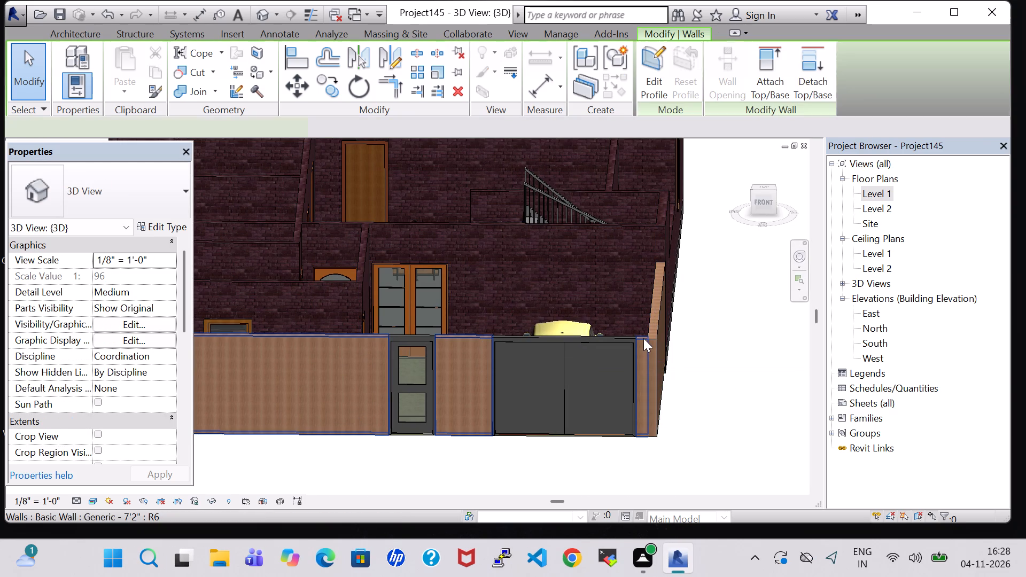
click(702, 415)
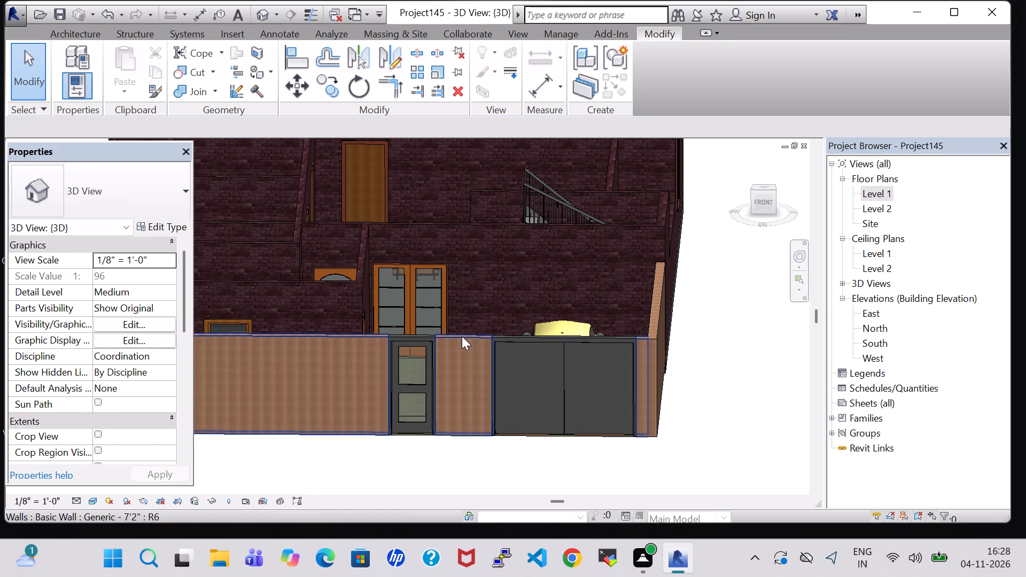
click(462, 336)
click(439, 447)
Set the unconnected height of the side boundary wall segment beside the planting strip to 7' 4".
middle_drag(439, 447, 489, 462)
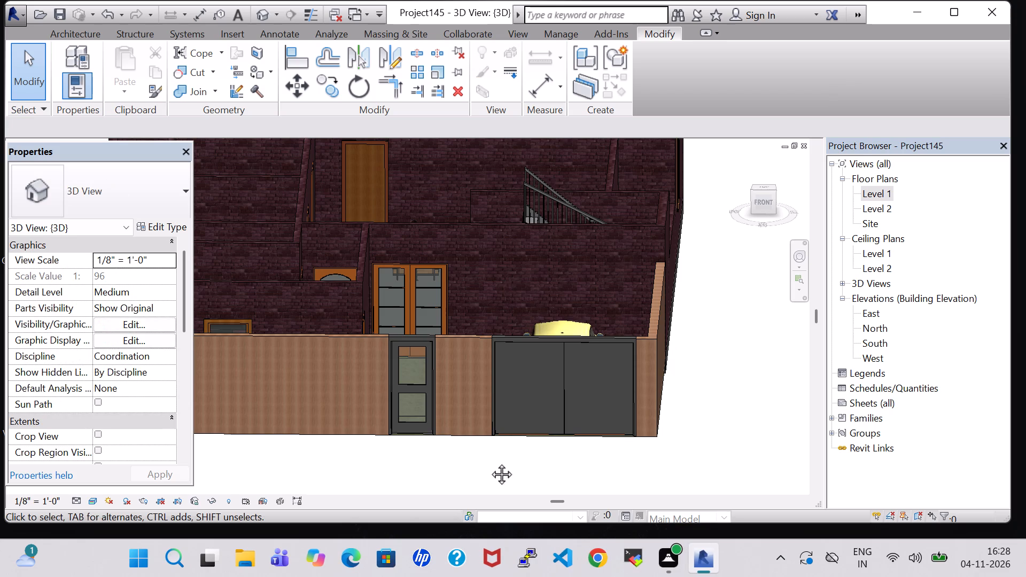
middle_drag(489, 462, 734, 475)
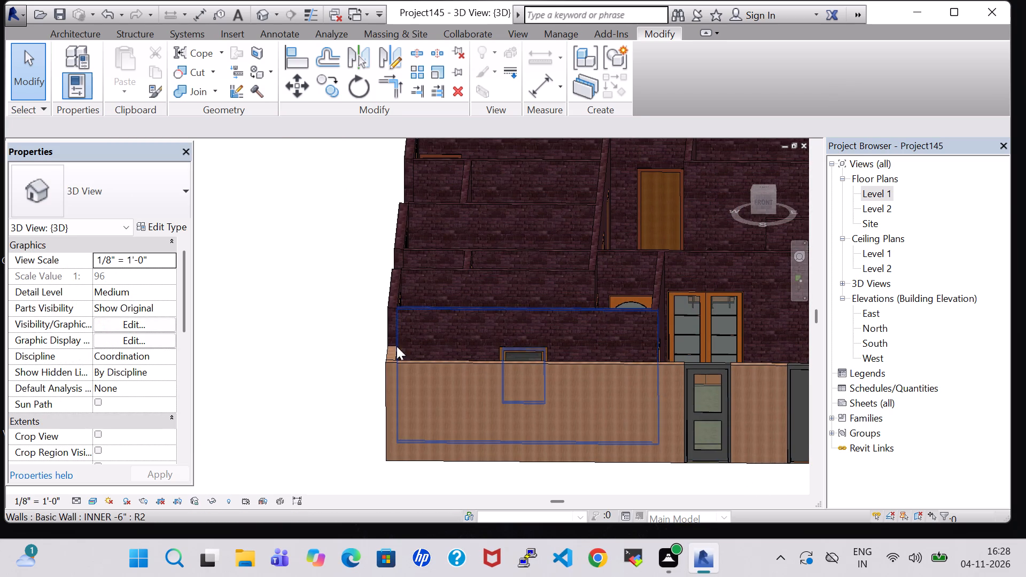
click(391, 356)
click(113, 355)
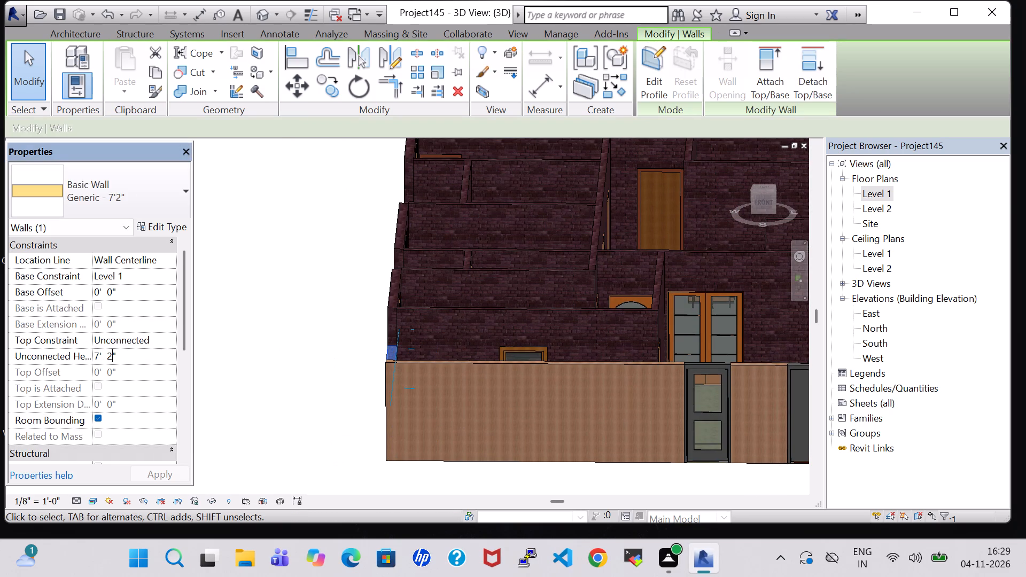
key(BackSpace)
key(4)
click(165, 472)
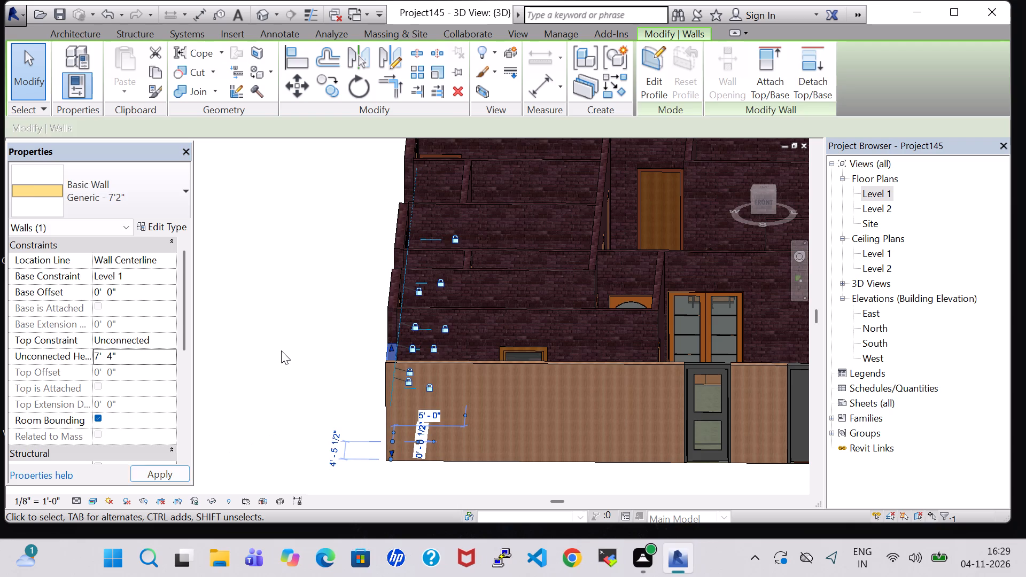
click(281, 350)
Examine the boundary walls, car porch and furnished rooms of the 3D model from the front and from above.
scroll(568, 419, down, 3)
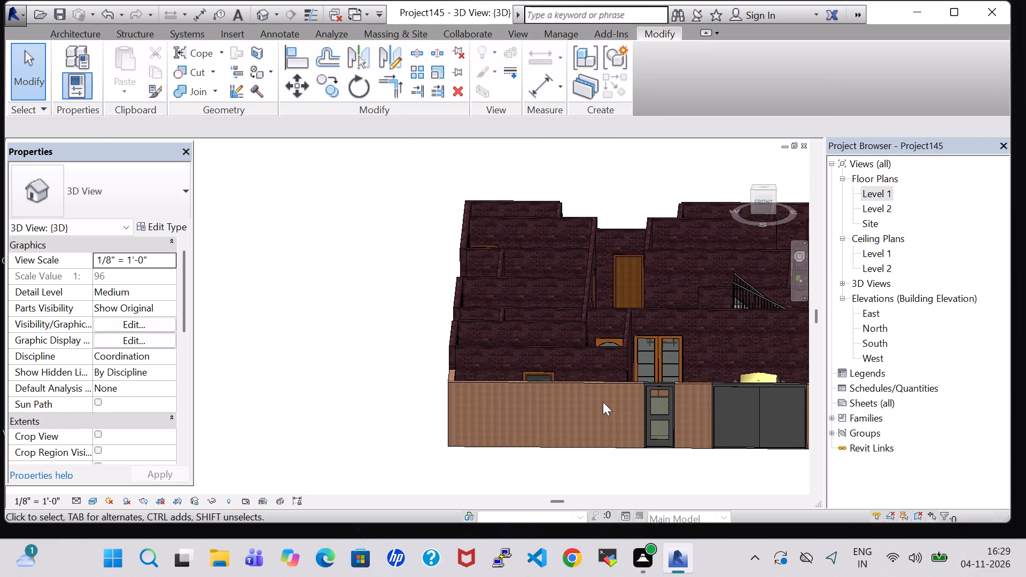
shift+middle_drag(673, 367, 667, 405)
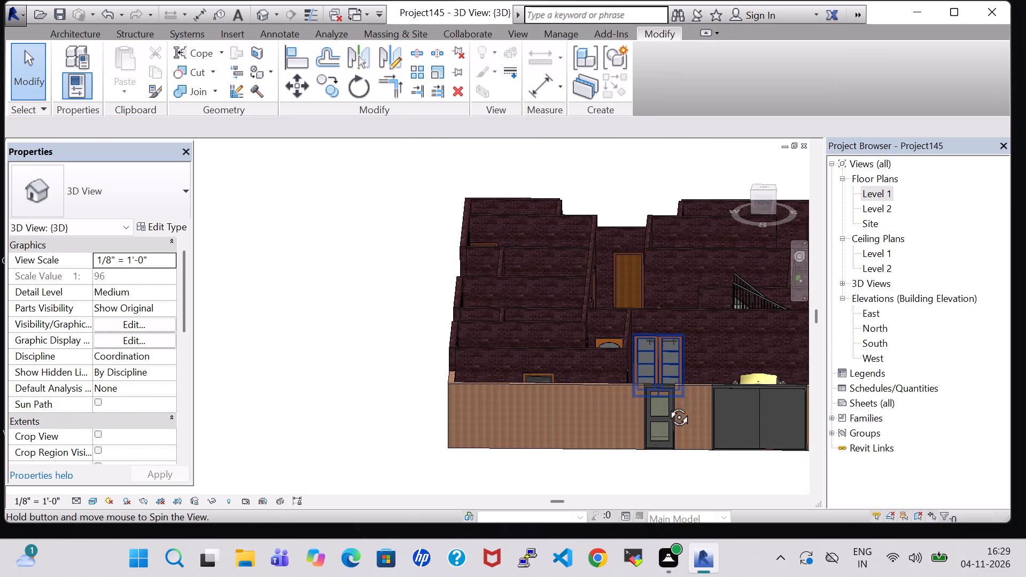
shift+middle_drag(667, 405, 662, 425)
shift+middle_drag(658, 403, 672, 442)
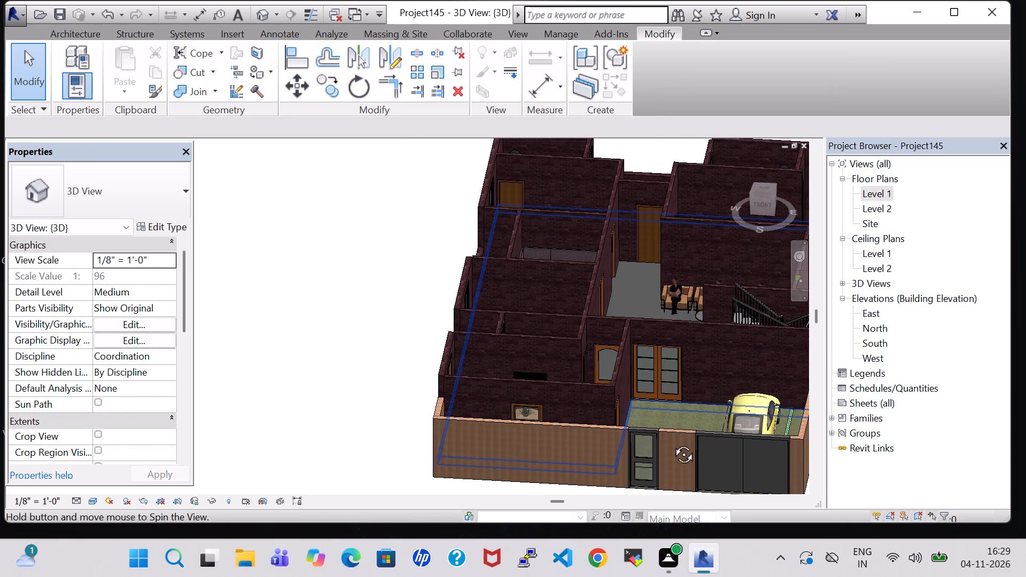
shift+middle_drag(672, 442, 673, 450)
middle_drag(670, 420, 669, 471)
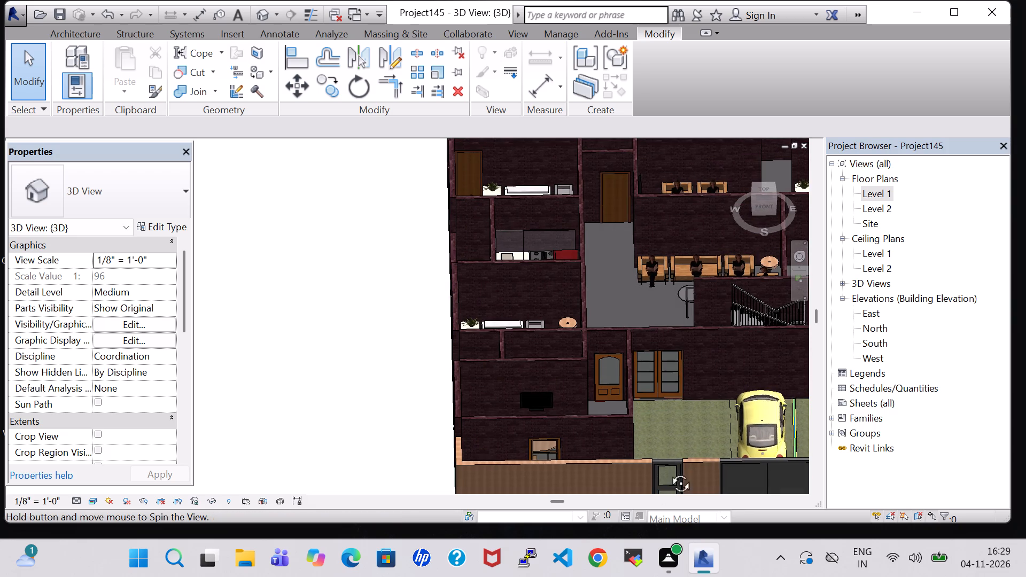
middle_drag(669, 471, 667, 495)
middle_drag(663, 470, 651, 342)
shift+middle_drag(648, 336, 647, 349)
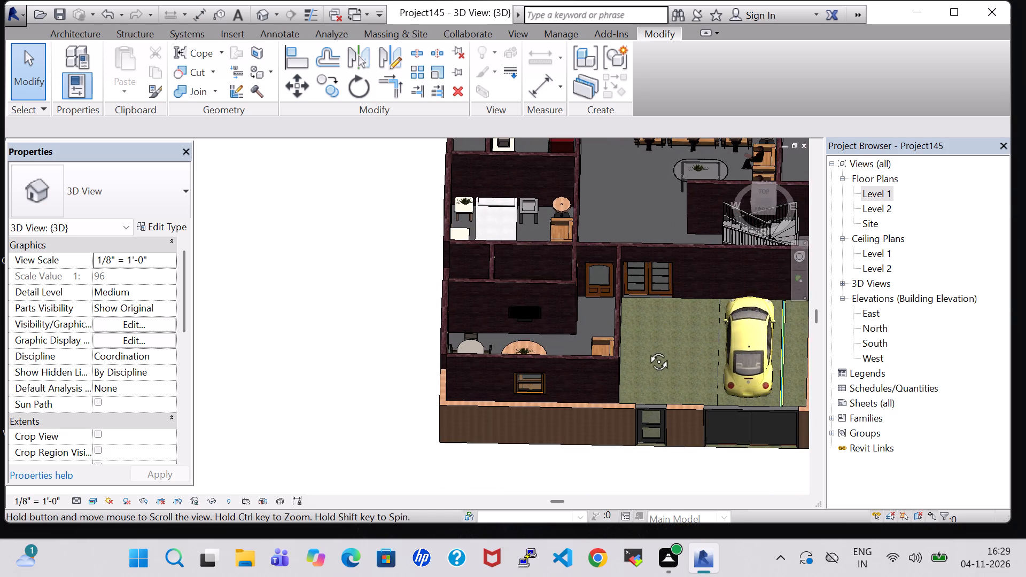
shift+middle_drag(647, 349, 629, 423)
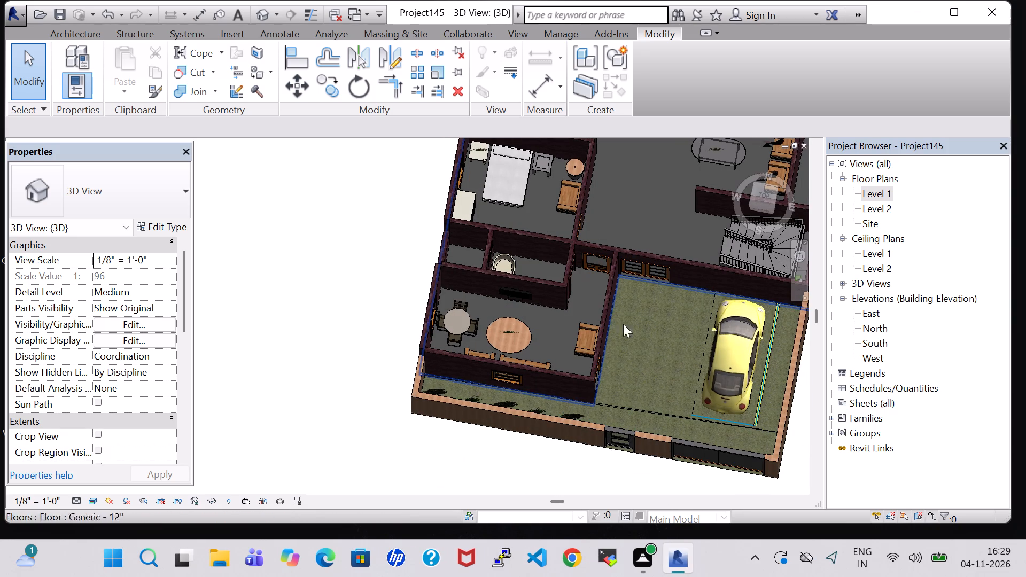
middle_drag(548, 321, 550, 381)
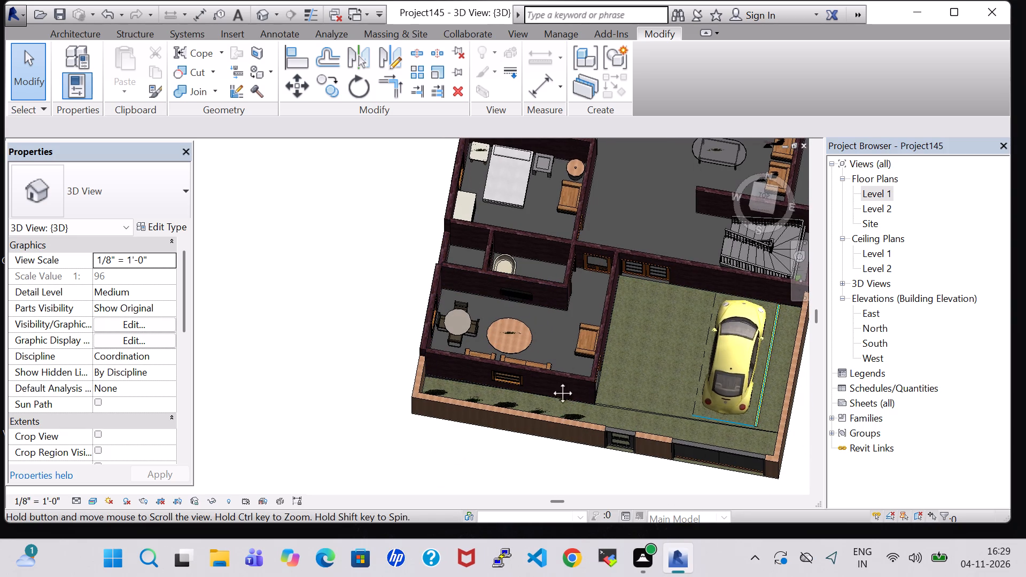
middle_drag(550, 381, 545, 420)
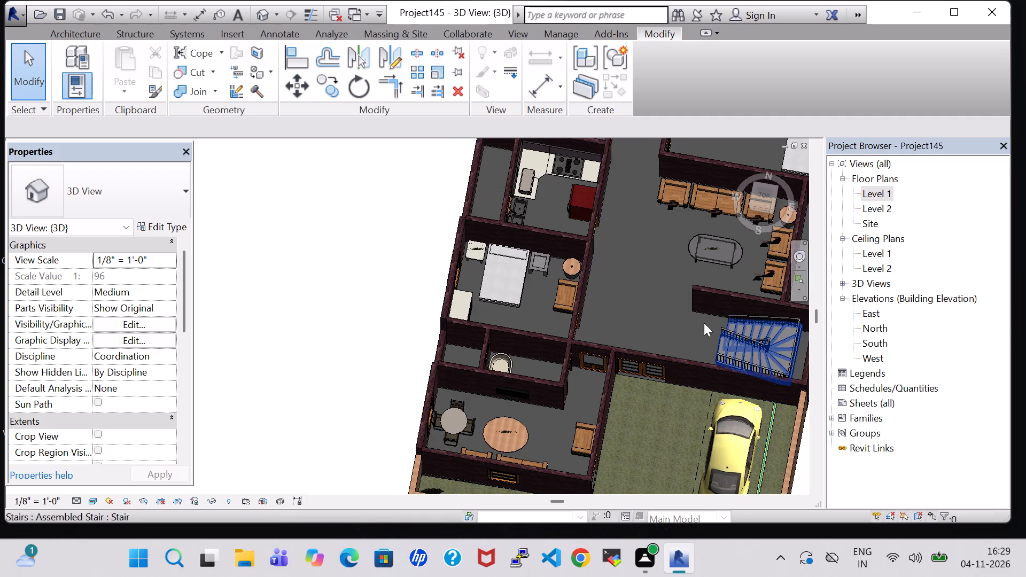
middle_drag(497, 367, 500, 383)
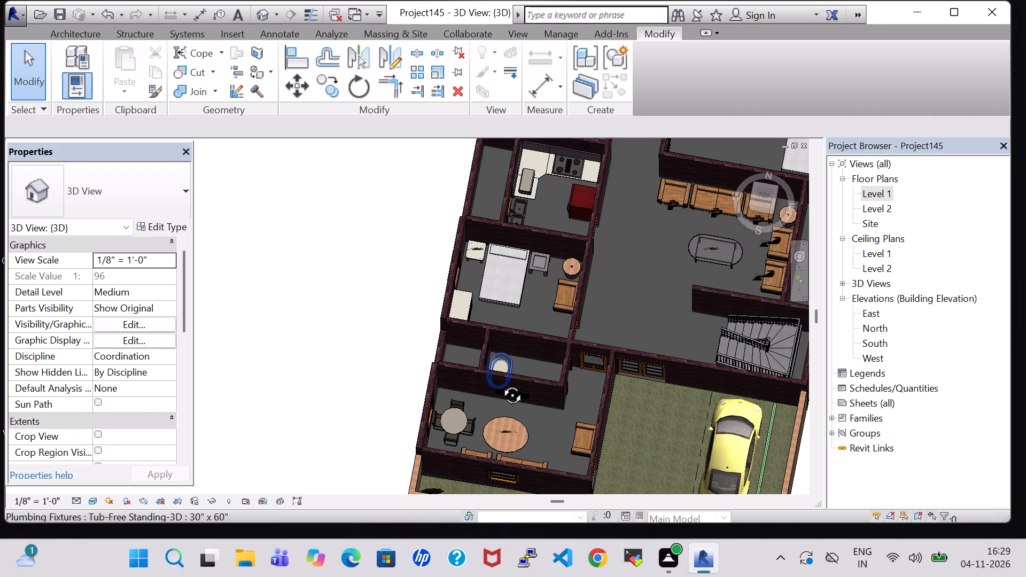
middle_drag(500, 383, 500, 428)
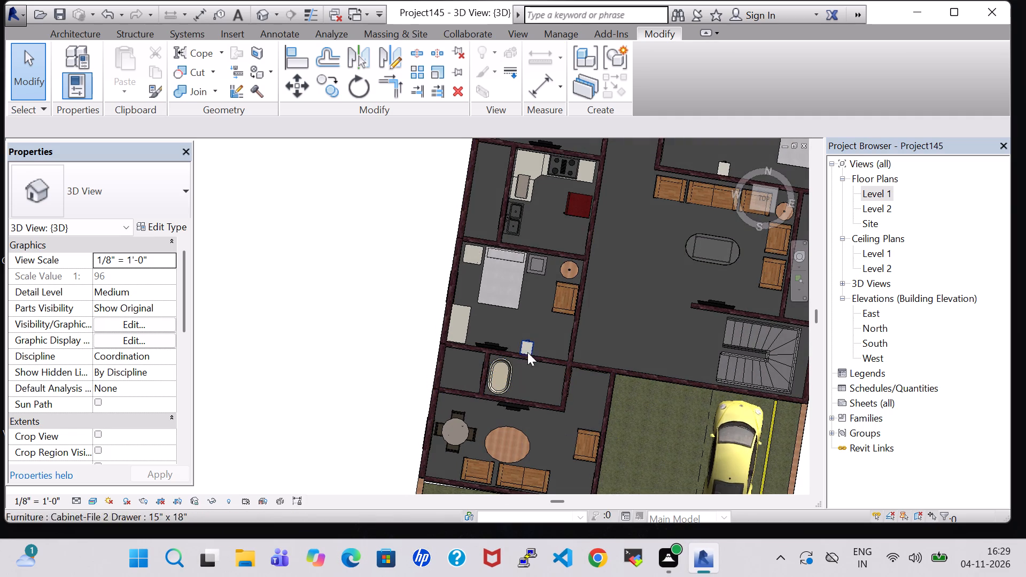
Set the mattress material of the bedroom's Bed-Standard.0001 Double 54" x 75" bed type to Pine.
click(504, 305)
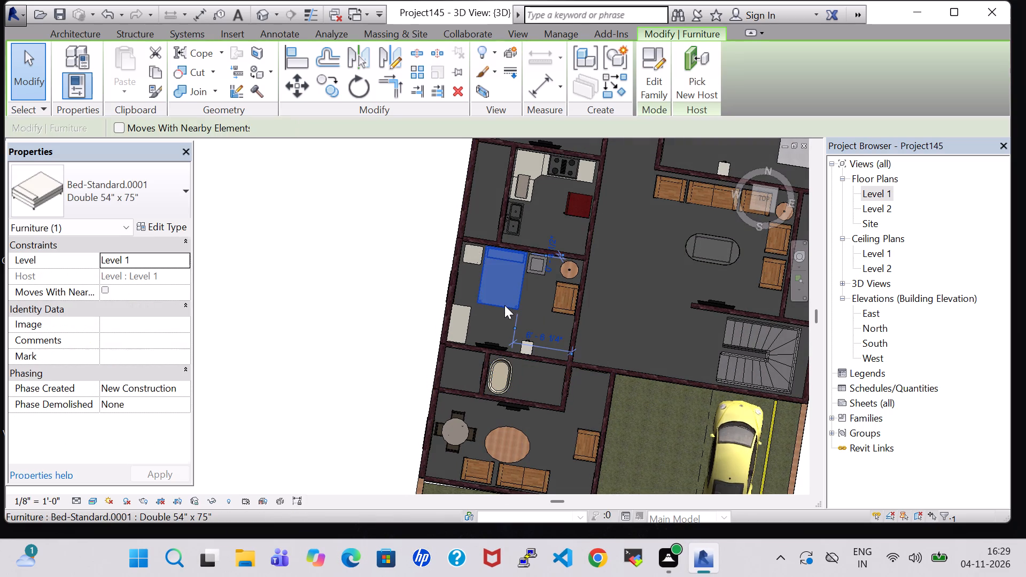
click(161, 224)
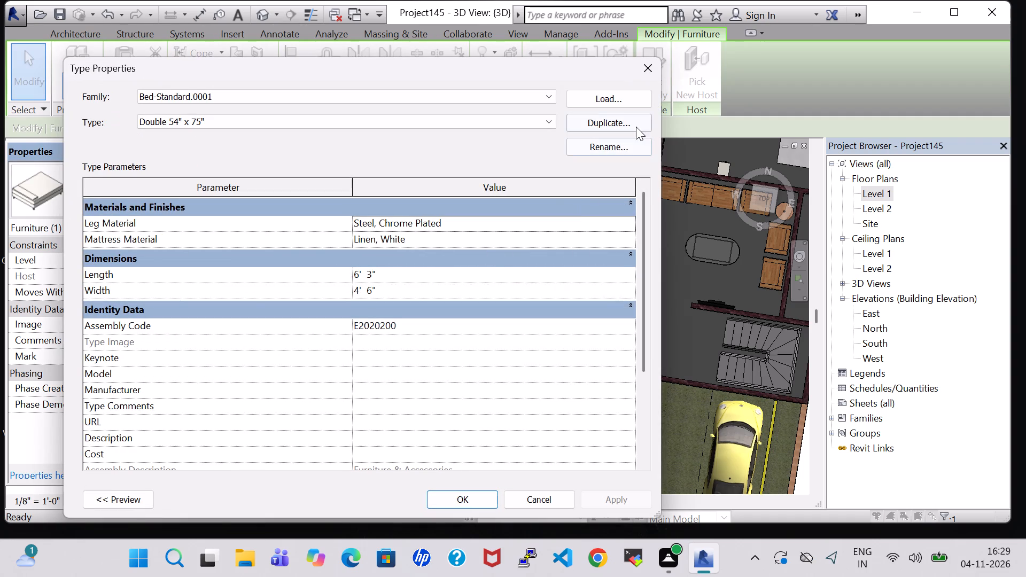
click(628, 235)
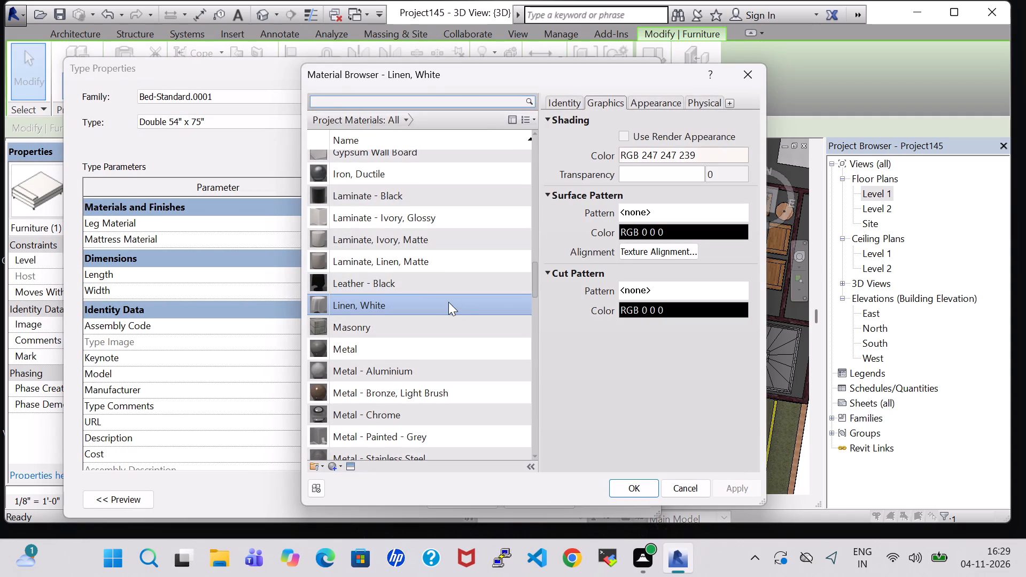
scroll(448, 302, down, 7)
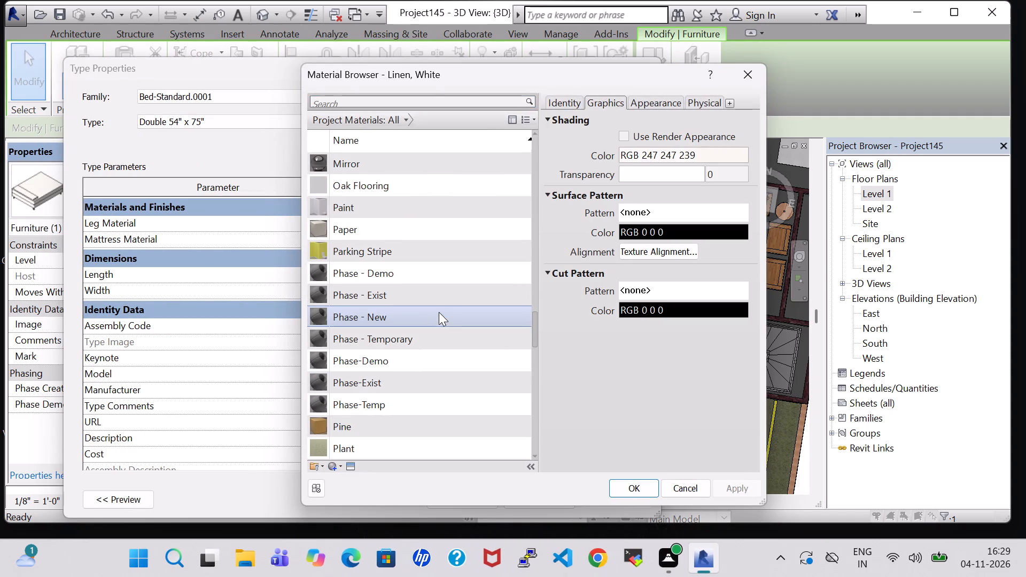
scroll(391, 434, down, 1)
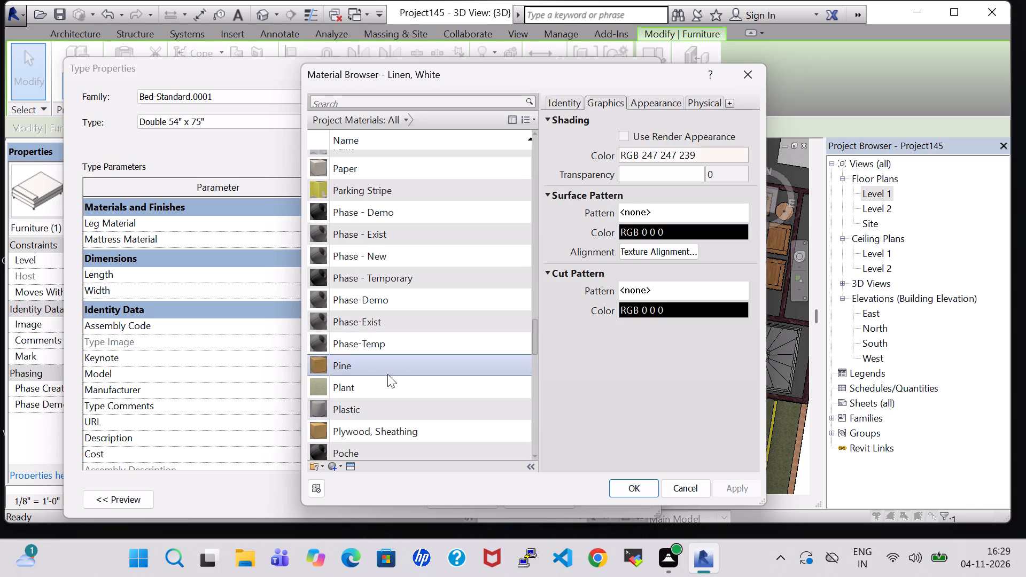
click(382, 368)
click(629, 490)
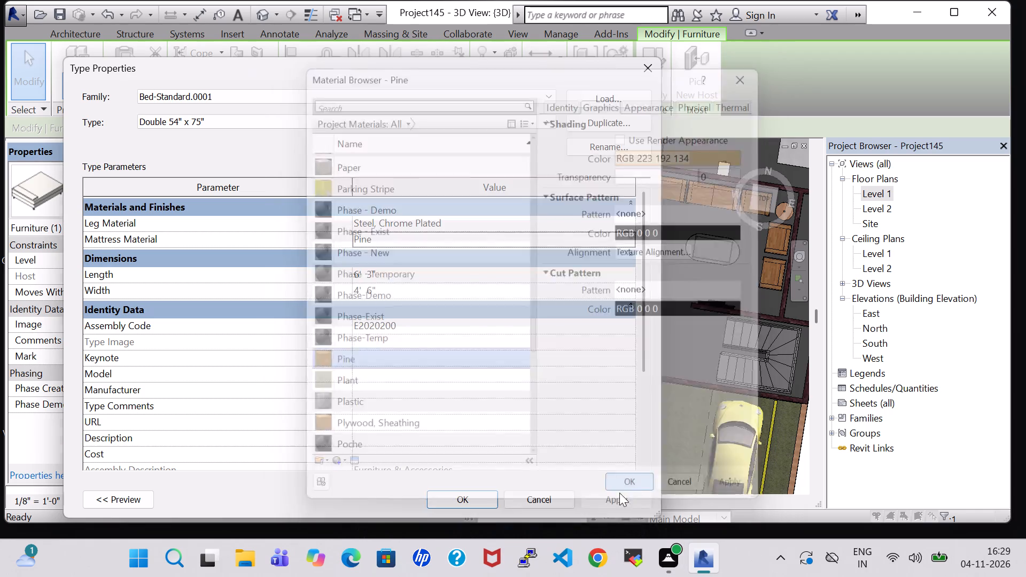
click(469, 494)
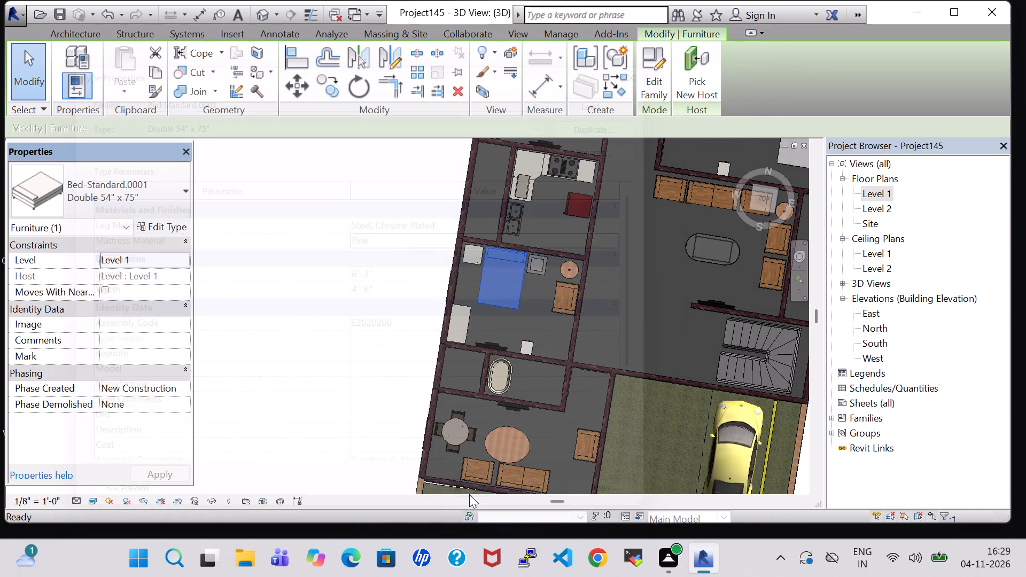
click(613, 308)
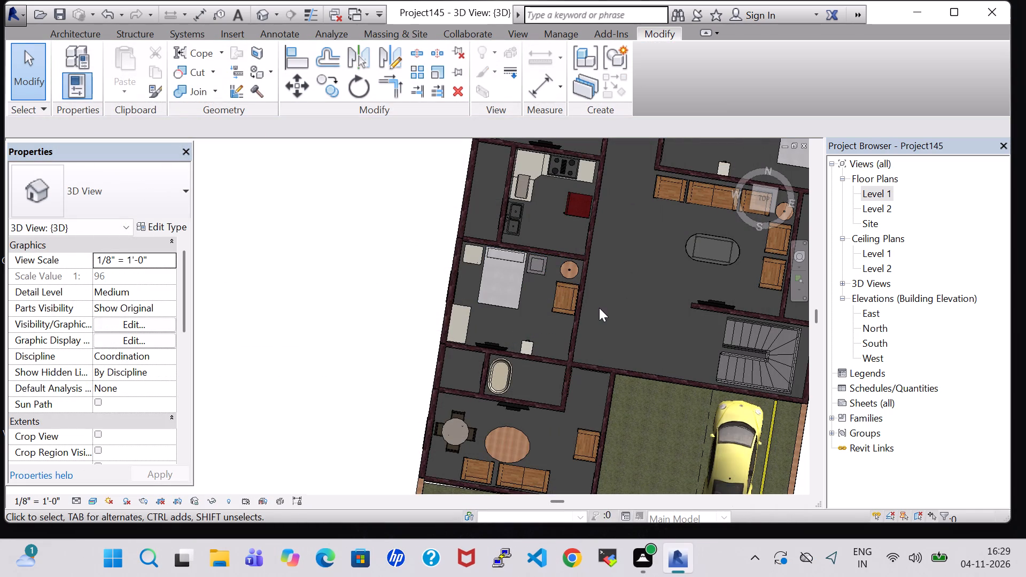
Set the mattress material of the rear bedroom's Bed-Standard.0001 Queen 60" x 79" bed type to Pine.
middle_drag(599, 308, 571, 423)
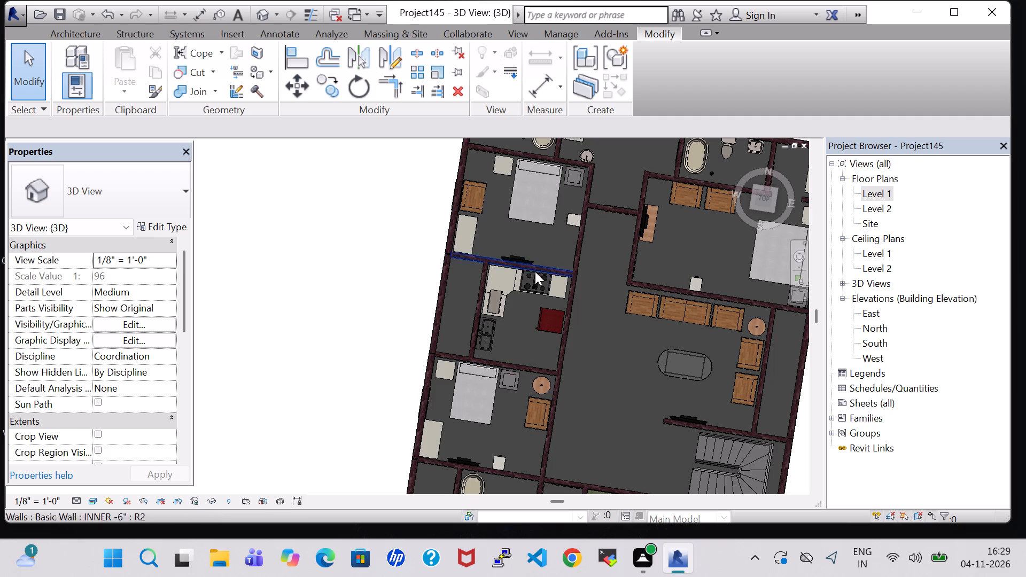
middle_drag(581, 327, 584, 342)
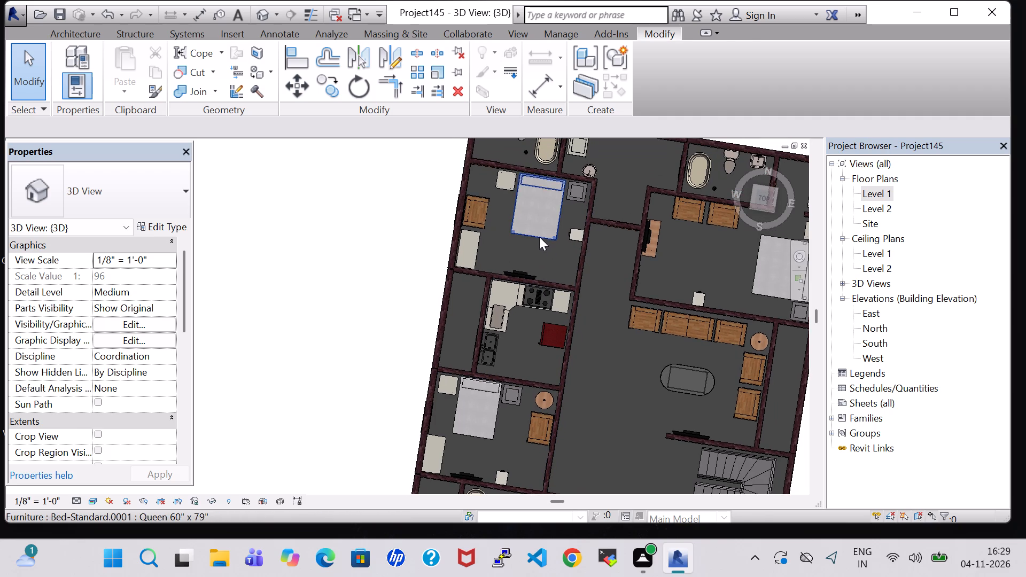
click(539, 237)
click(169, 232)
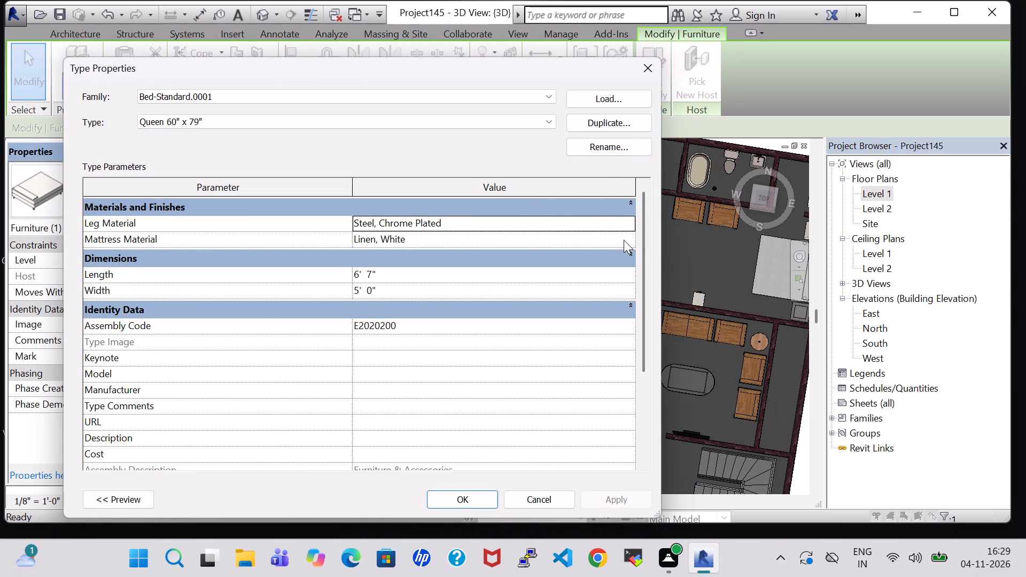
click(632, 237)
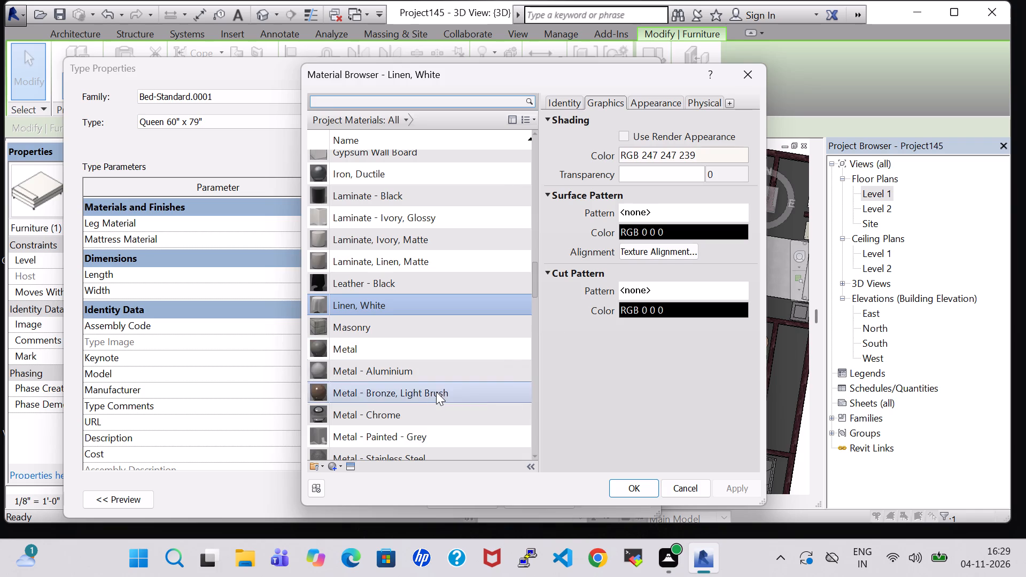
scroll(424, 403, down, 6)
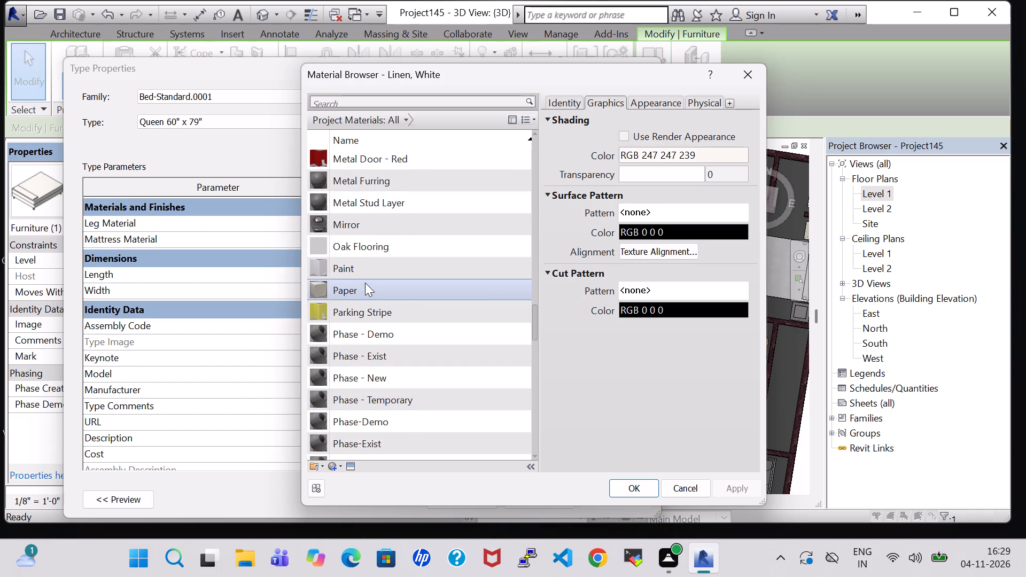
scroll(365, 283, down, 2)
click(358, 364)
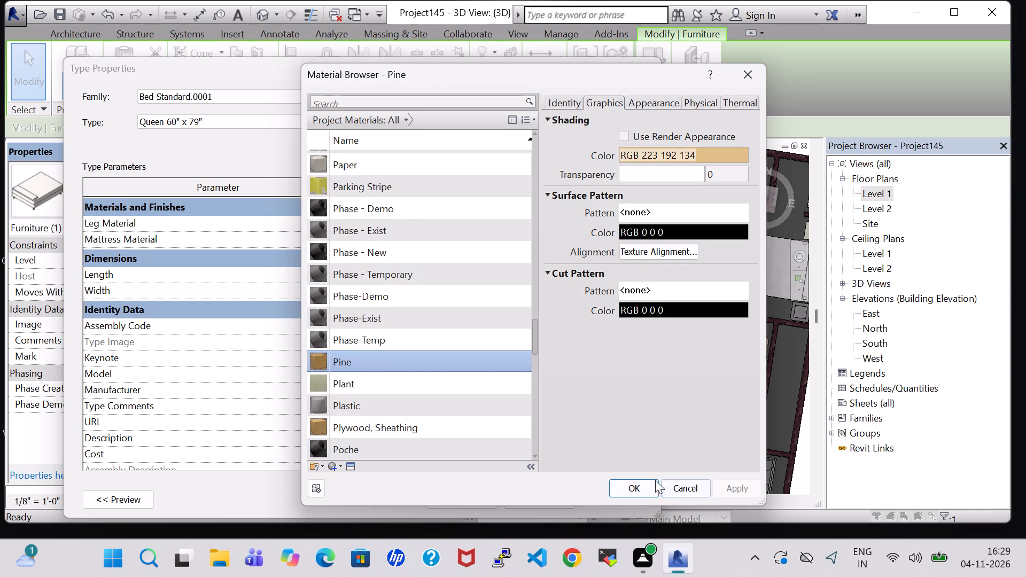
click(646, 485)
click(487, 494)
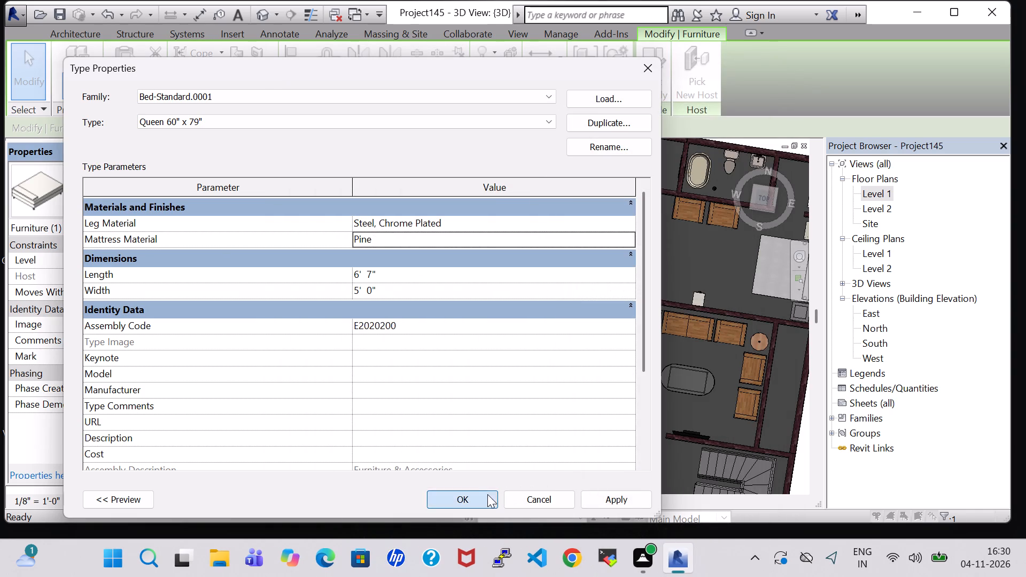
click(600, 377)
Examine the bathrooms, laundry, bedrooms and their furniture at the rear of the house in the 3D model.
middle_drag(602, 283, 579, 337)
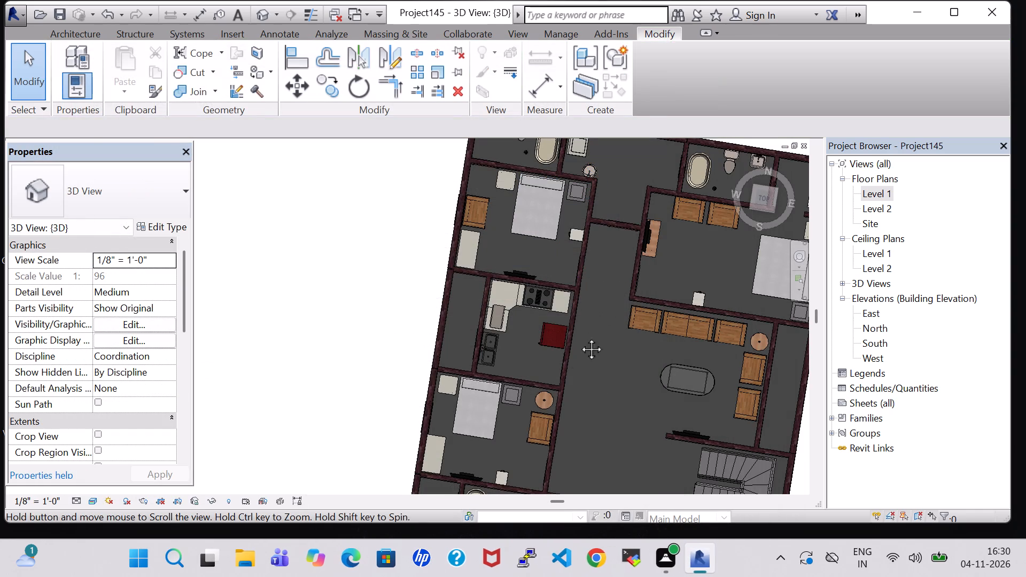
middle_drag(579, 337, 471, 407)
click(600, 391)
scroll(600, 391, down, 1)
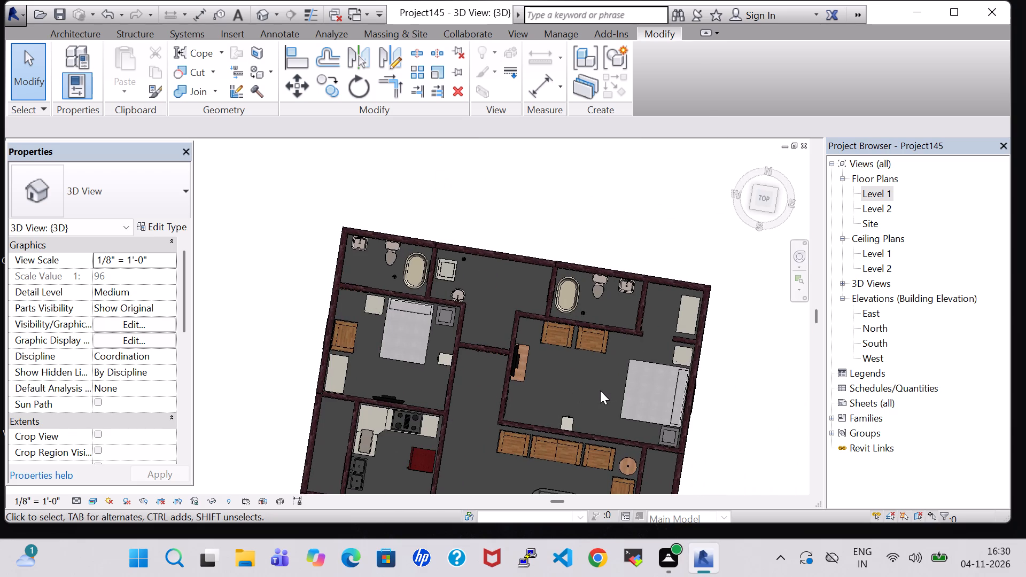
scroll(600, 391, down, 1)
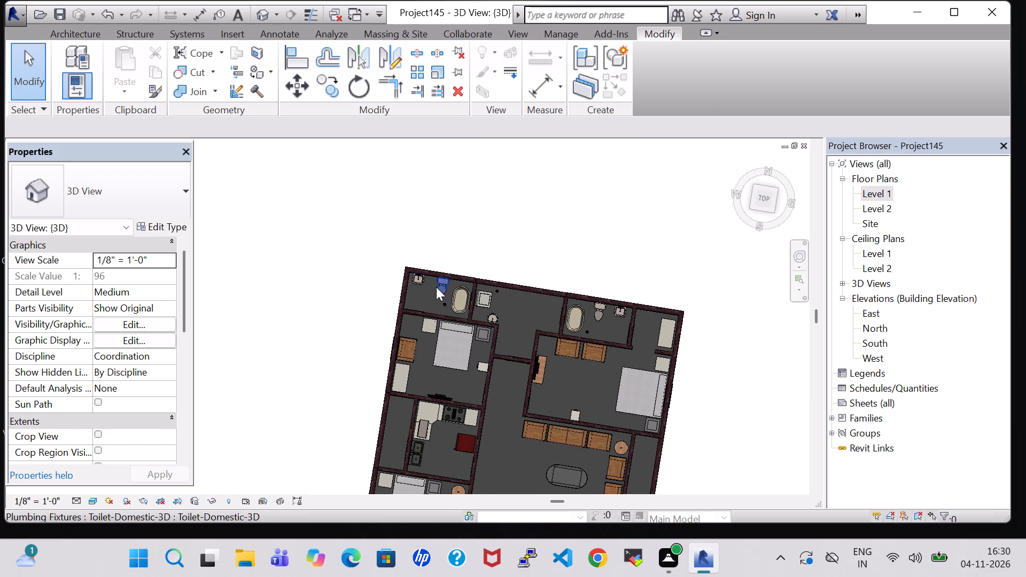
scroll(450, 310, up, 7)
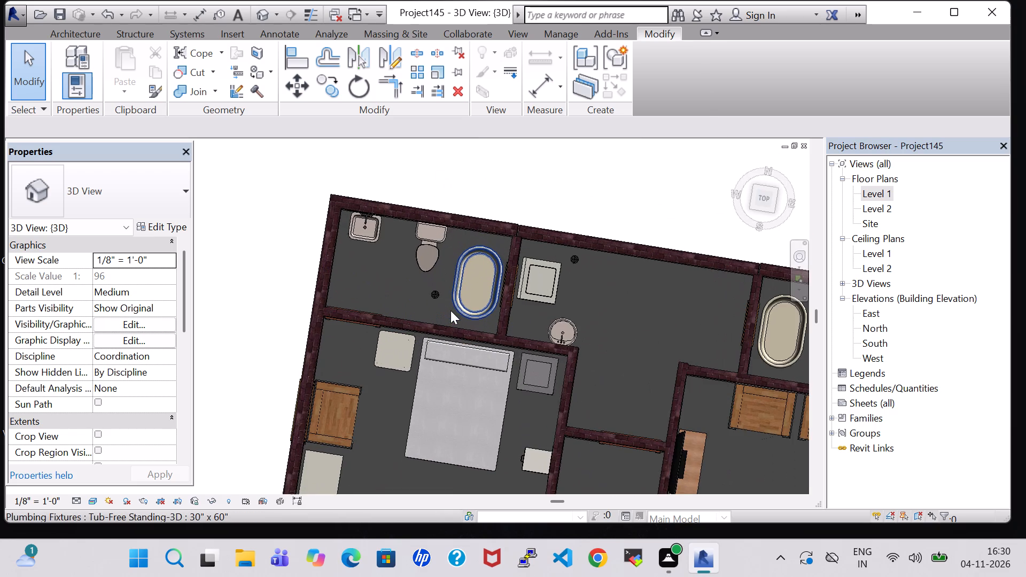
scroll(450, 310, up, 1)
middle_drag(450, 310, 456, 283)
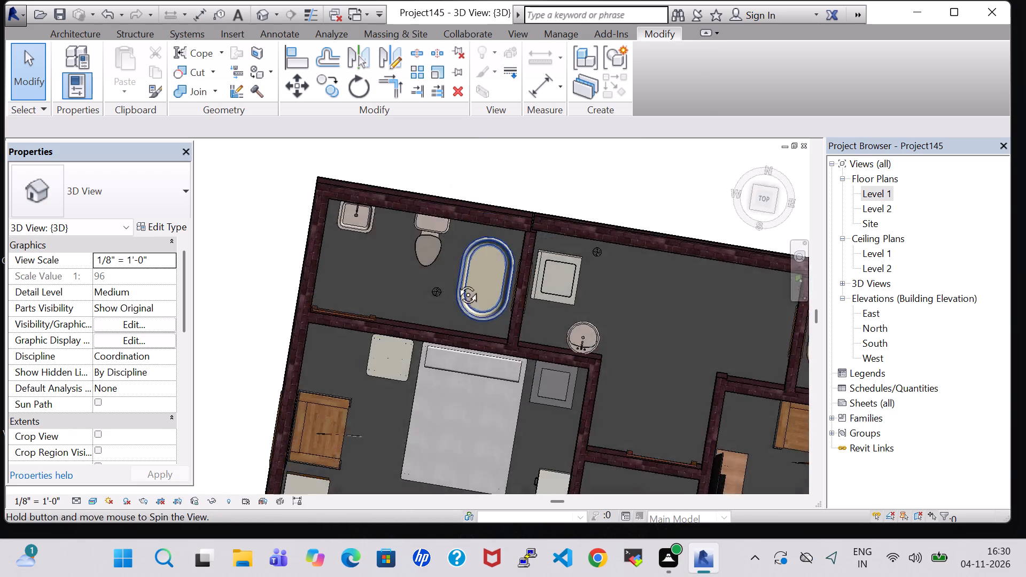
middle_drag(456, 283, 456, 272)
middle_drag(361, 264, 378, 216)
scroll(378, 215, up, 1)
middle_drag(305, 271, 360, 271)
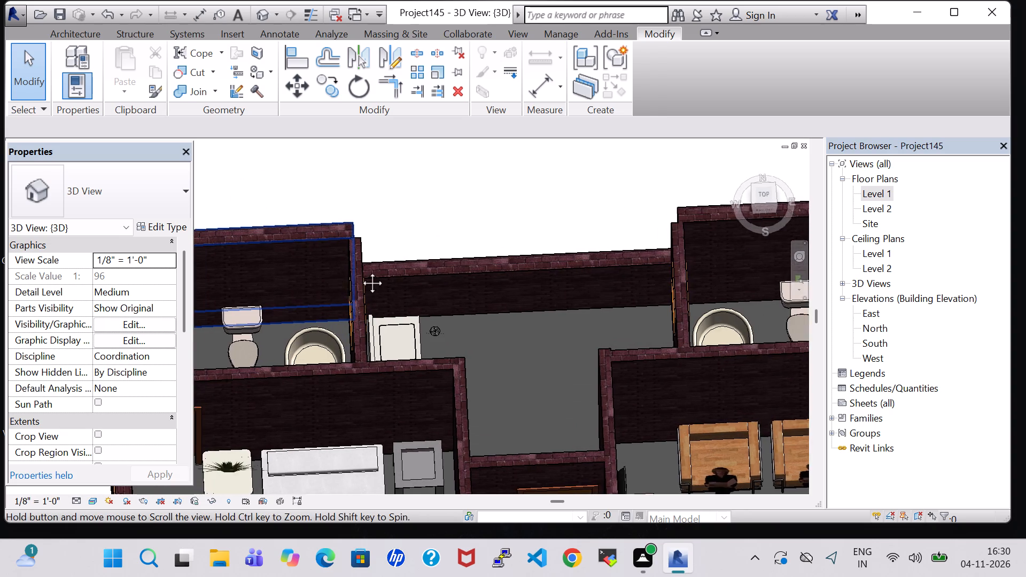
middle_drag(360, 271, 400, 271)
scroll(400, 271, up, 1)
shift+middle_drag(400, 271, 402, 325)
middle_click(582, 357)
scroll(582, 357, down, 1)
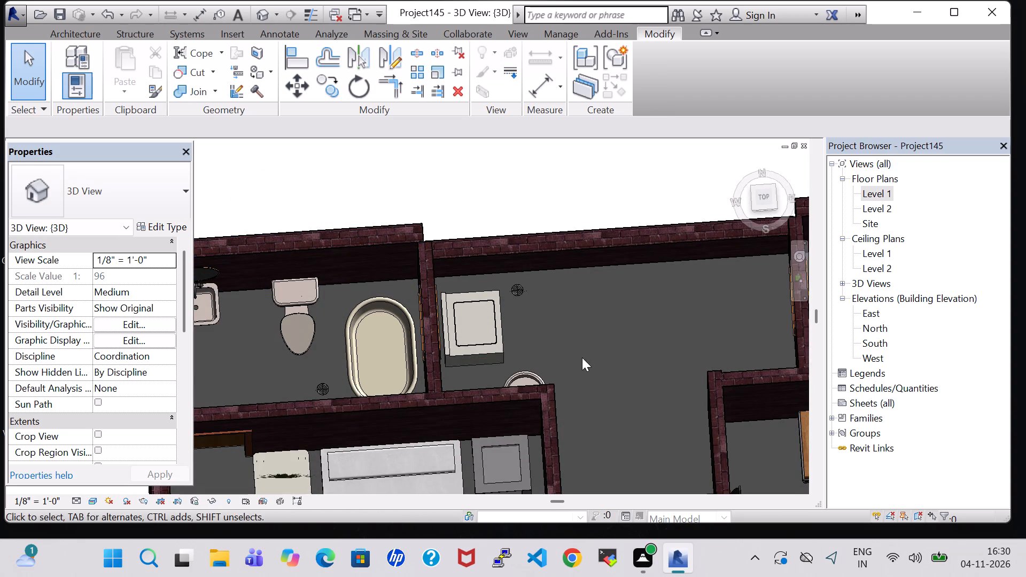
scroll(582, 357, down, 3)
shift+middle_drag(582, 357, 559, 360)
middle_drag(668, 410, 611, 370)
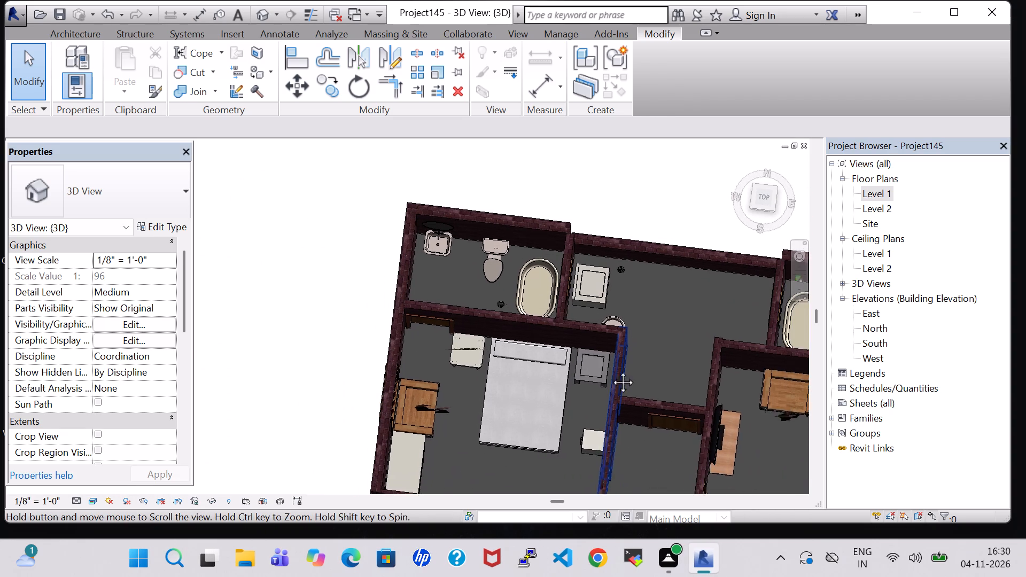
middle_drag(611, 370, 525, 332)
scroll(589, 281, down, 1)
middle_drag(589, 283, 430, 266)
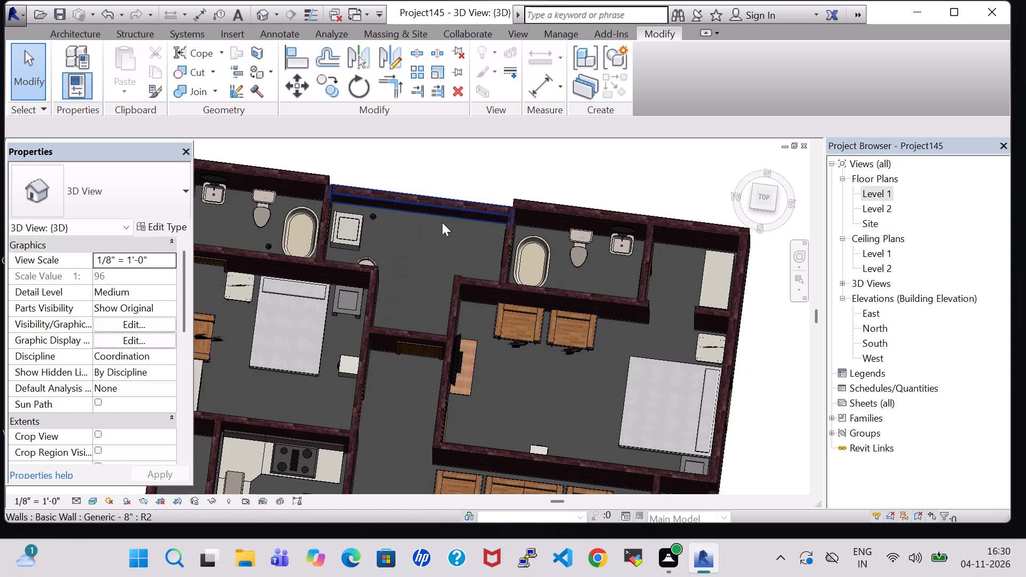
middle_drag(431, 370, 436, 298)
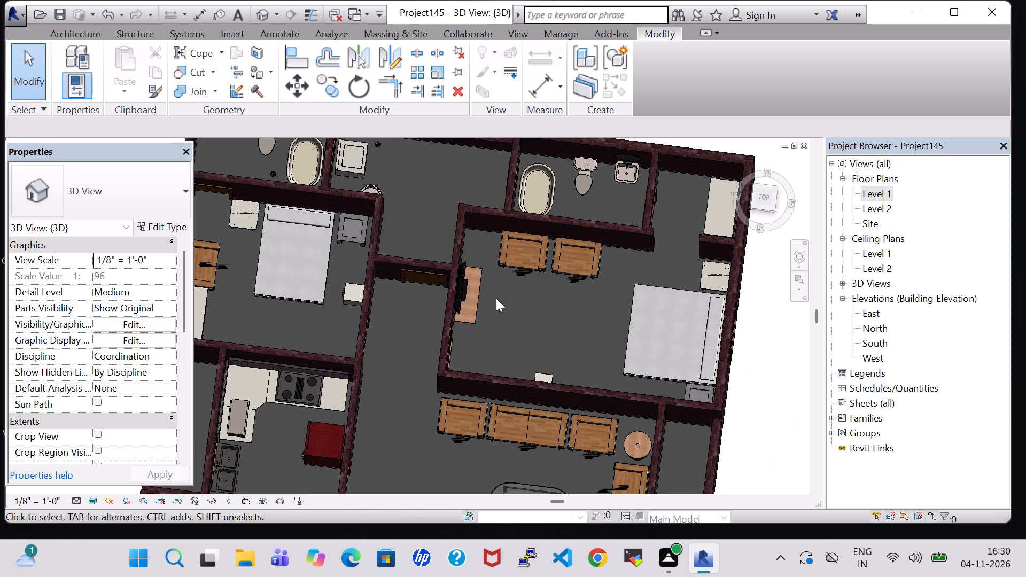
middle_drag(500, 307, 584, 246)
Examine the kitchen, TV lounge, drawing/dining room, car porch and overall layout of the 3D model from above.
scroll(493, 335, down, 2)
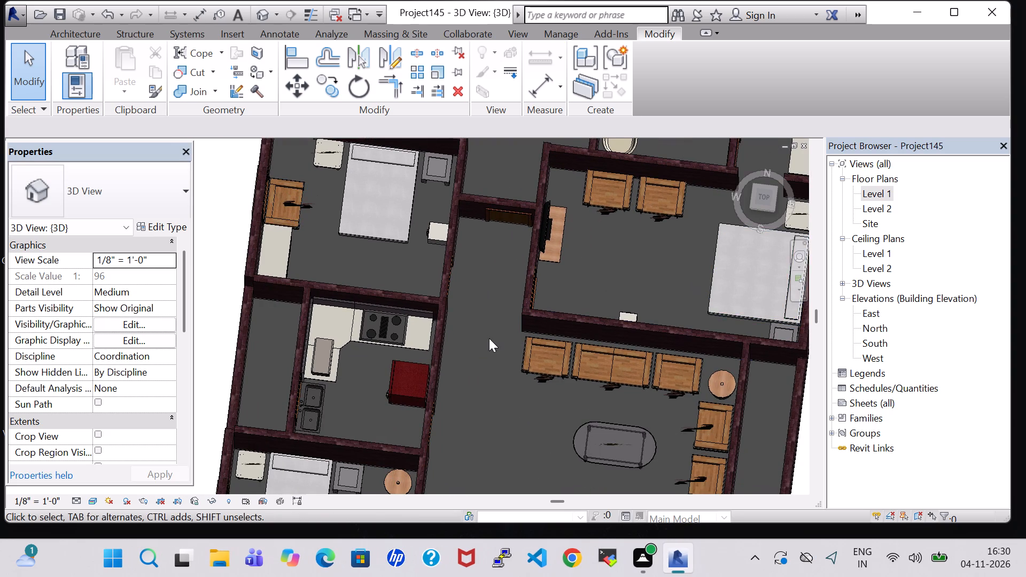
scroll(489, 340, down, 3)
middle_drag(480, 369, 501, 267)
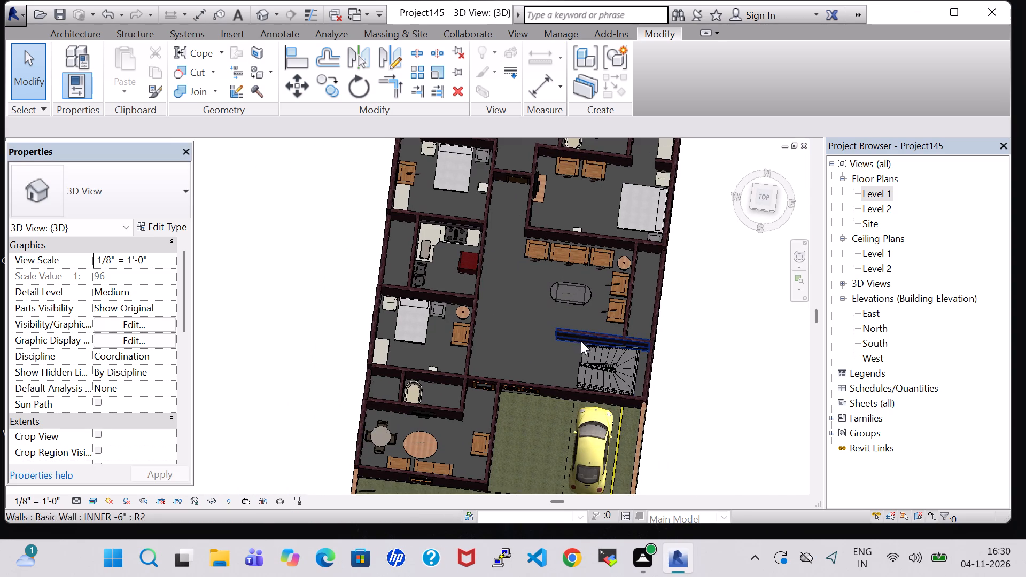
middle_drag(557, 367, 576, 320)
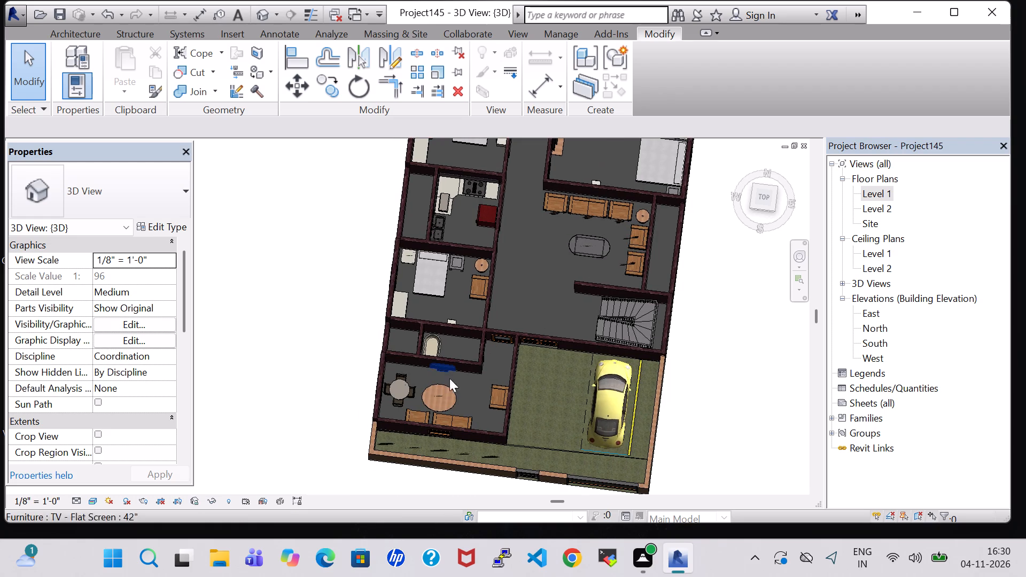
scroll(469, 353, up, 1)
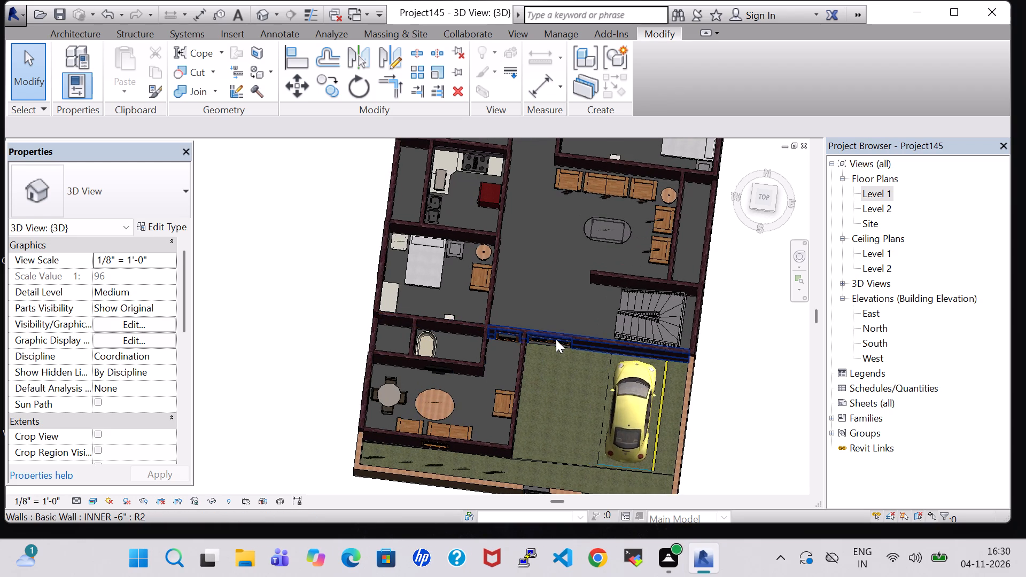
scroll(556, 339, down, 3)
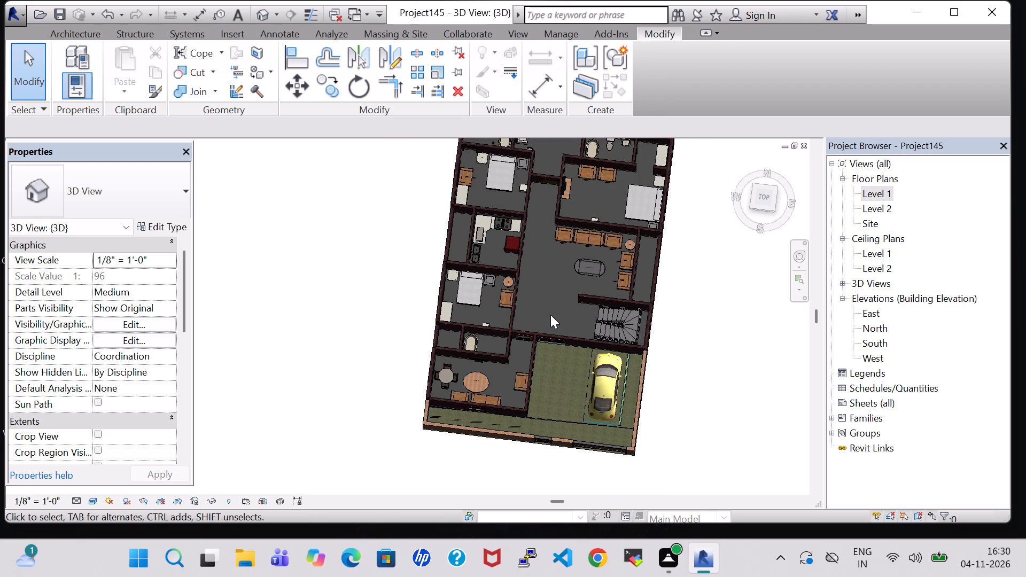
shift+middle_drag(550, 315, 559, 357)
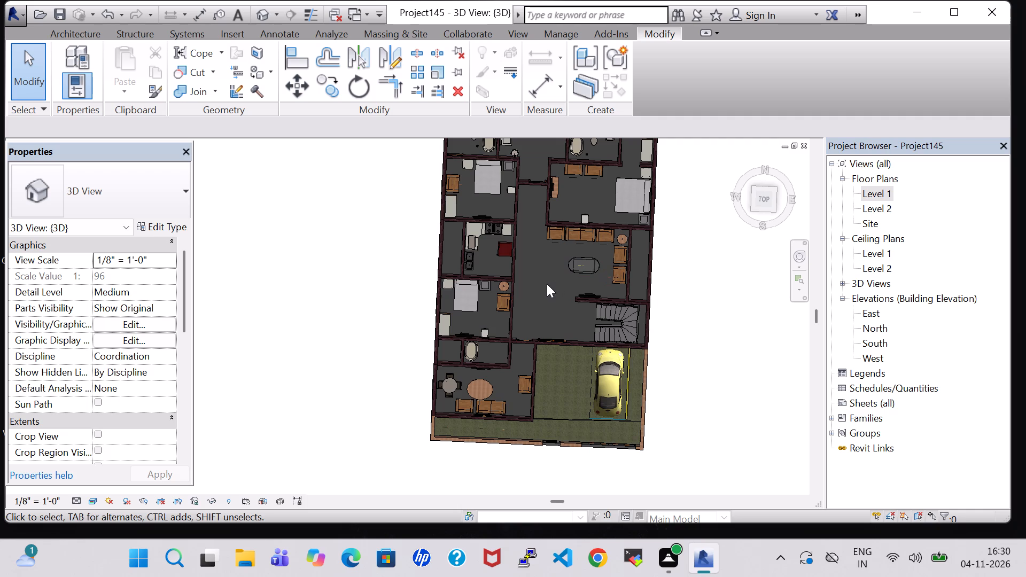
shift+middle_drag(547, 284, 551, 297)
shift+middle_drag(545, 295, 545, 307)
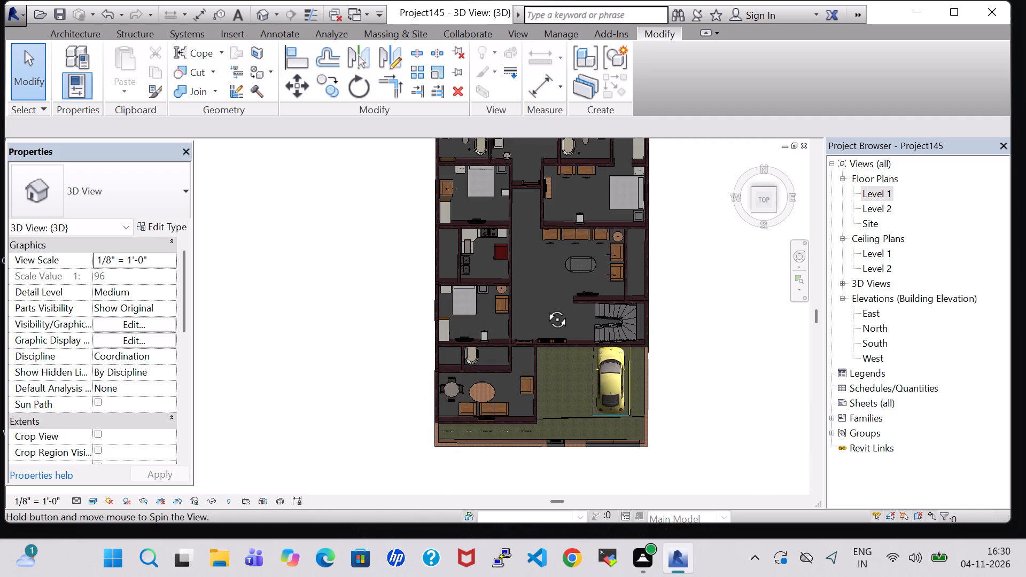
shift+middle_drag(545, 307, 545, 316)
middle_drag(537, 293, 542, 345)
middle_drag(539, 340, 536, 321)
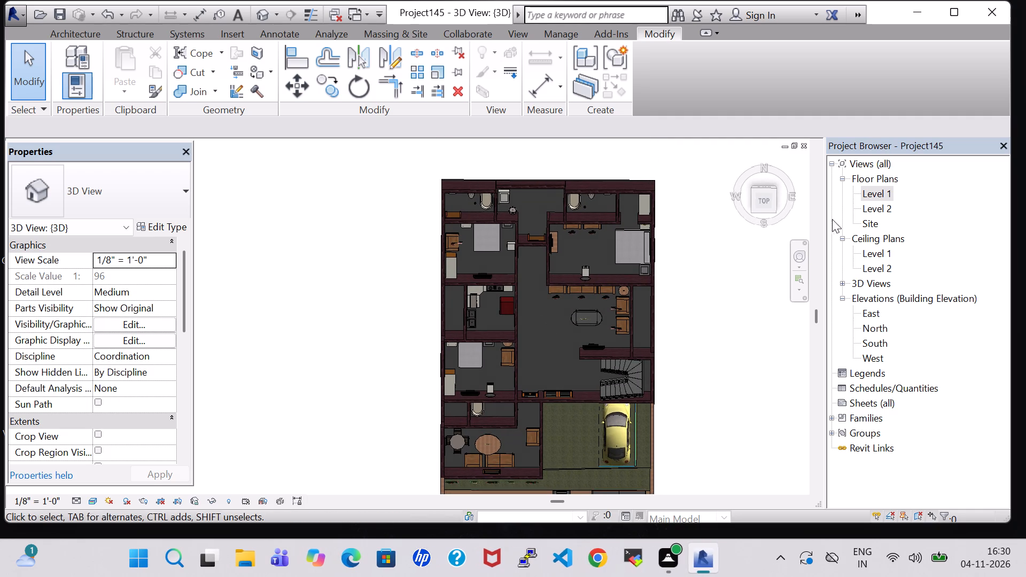
Open the Level 1 floor plan.
double_click(876, 196)
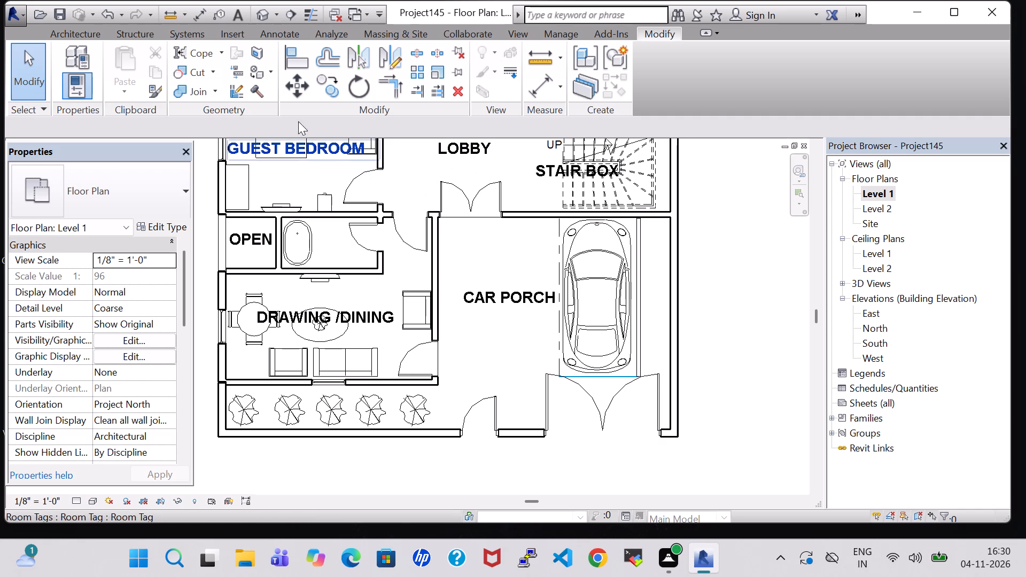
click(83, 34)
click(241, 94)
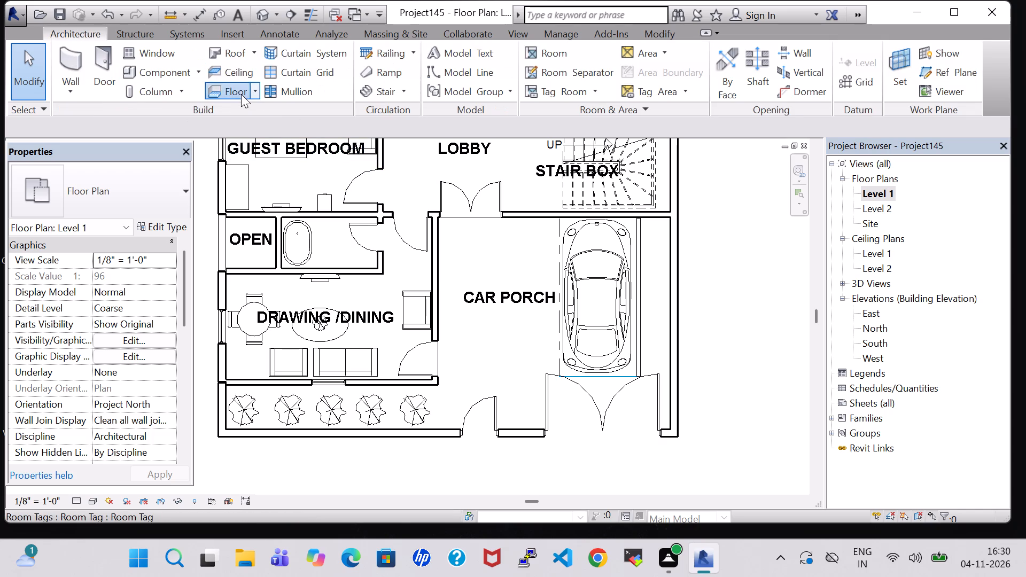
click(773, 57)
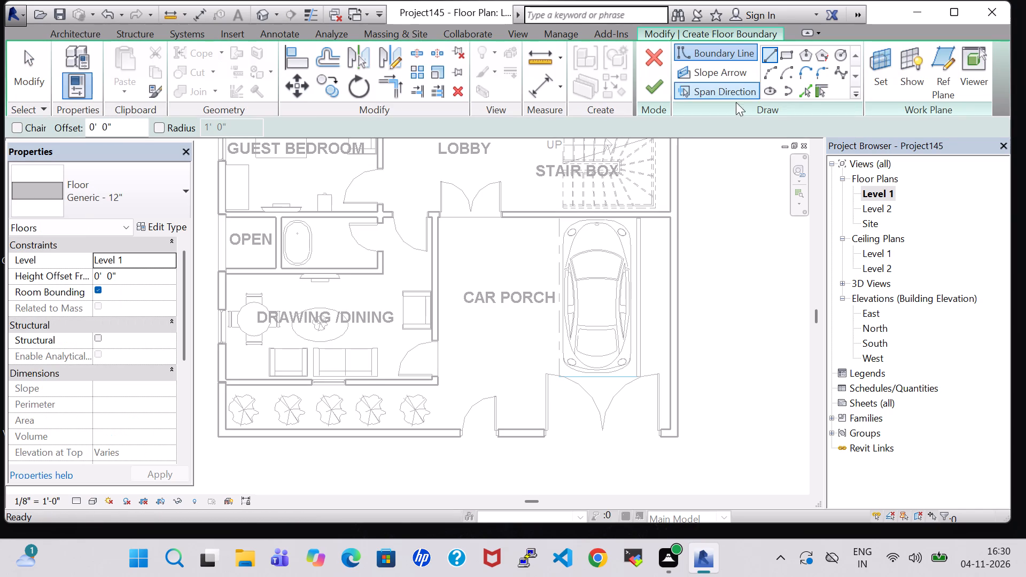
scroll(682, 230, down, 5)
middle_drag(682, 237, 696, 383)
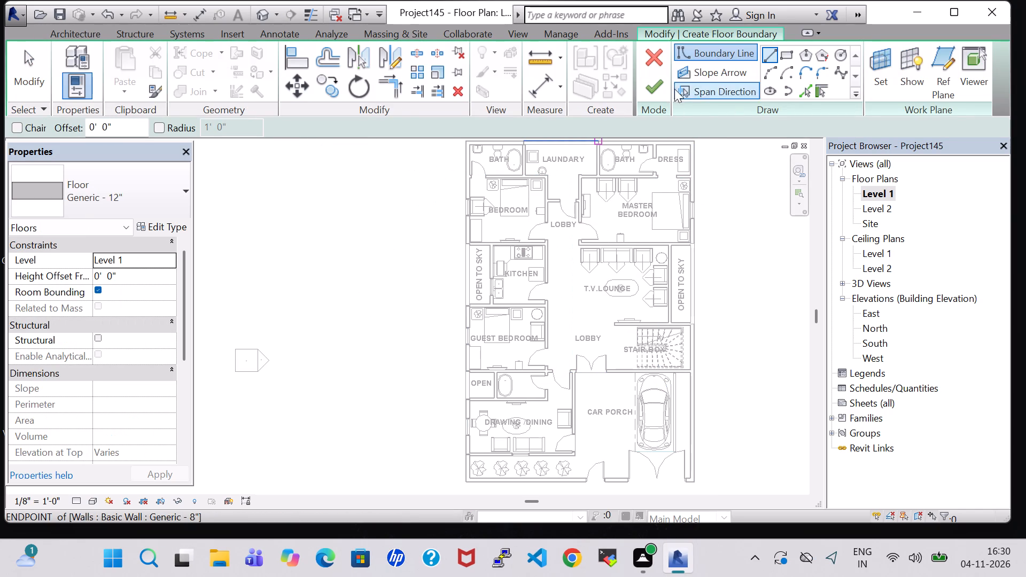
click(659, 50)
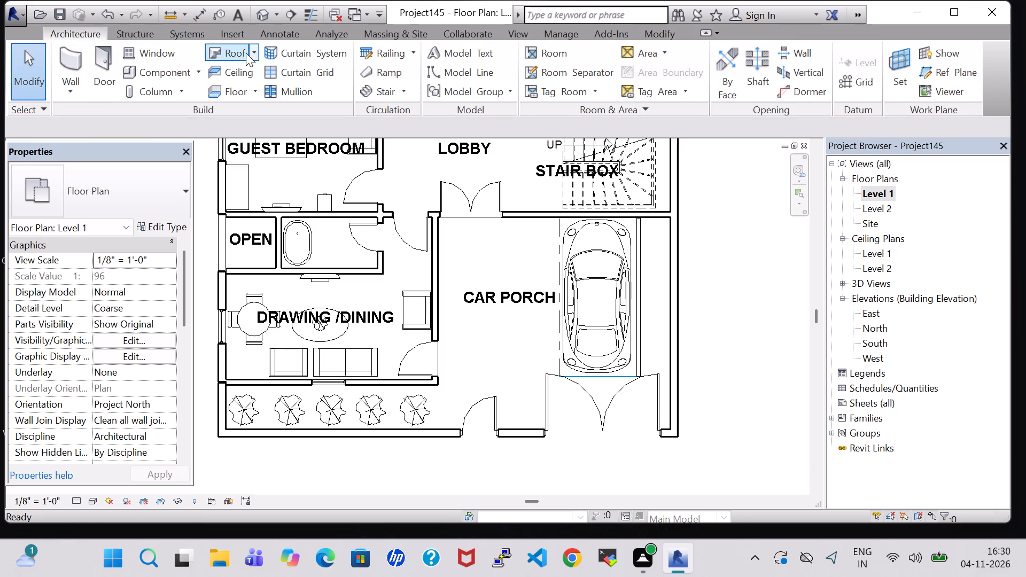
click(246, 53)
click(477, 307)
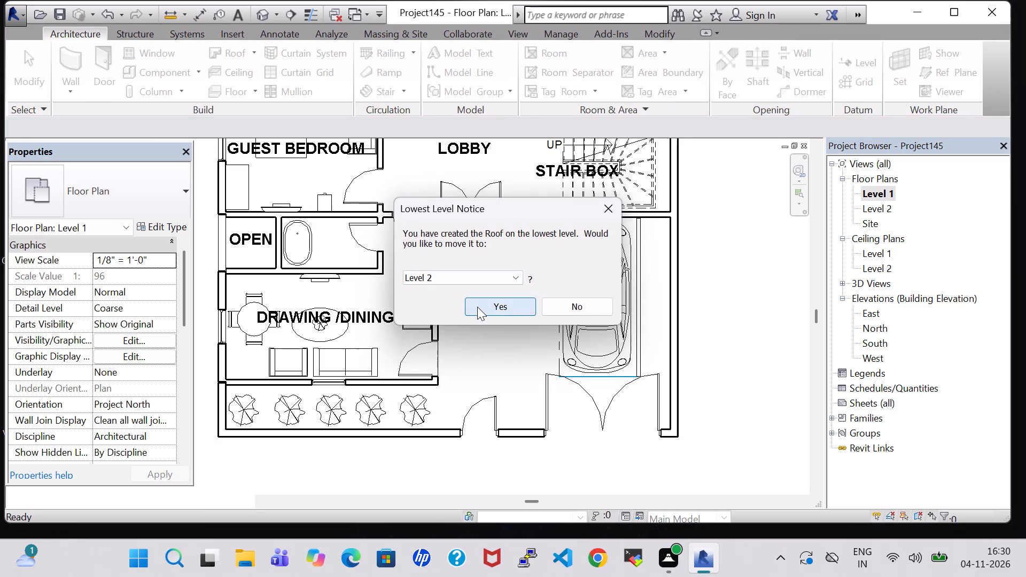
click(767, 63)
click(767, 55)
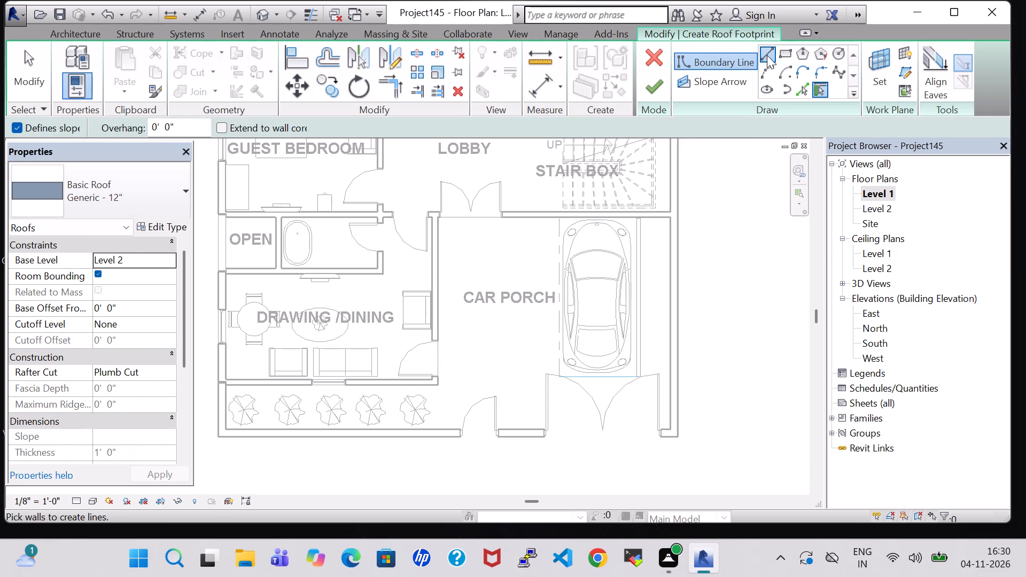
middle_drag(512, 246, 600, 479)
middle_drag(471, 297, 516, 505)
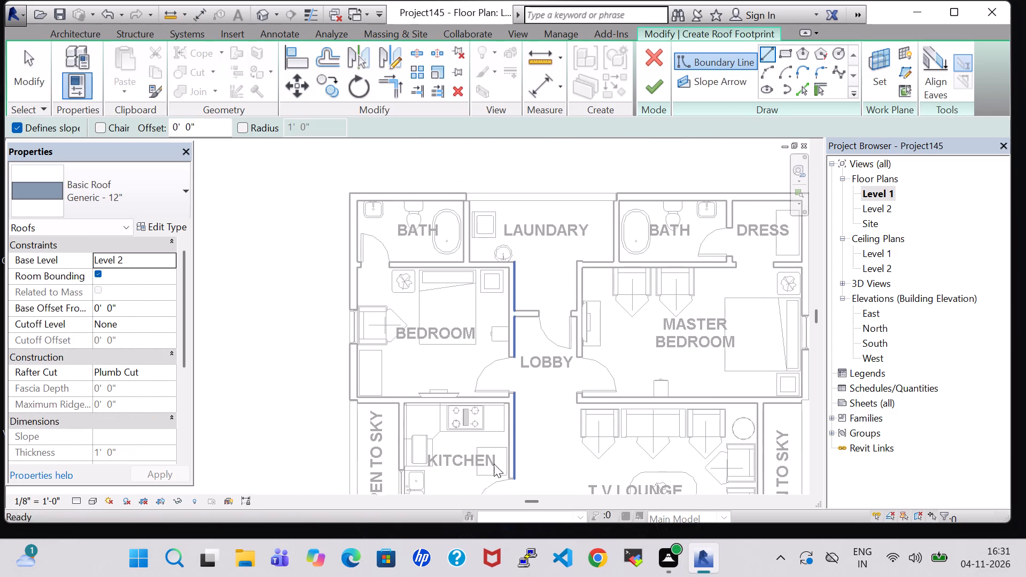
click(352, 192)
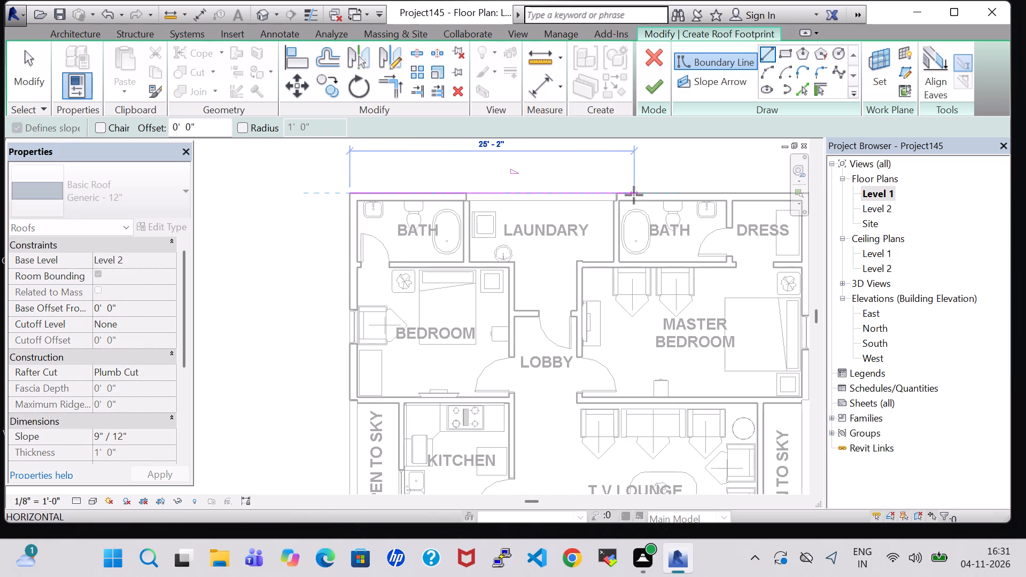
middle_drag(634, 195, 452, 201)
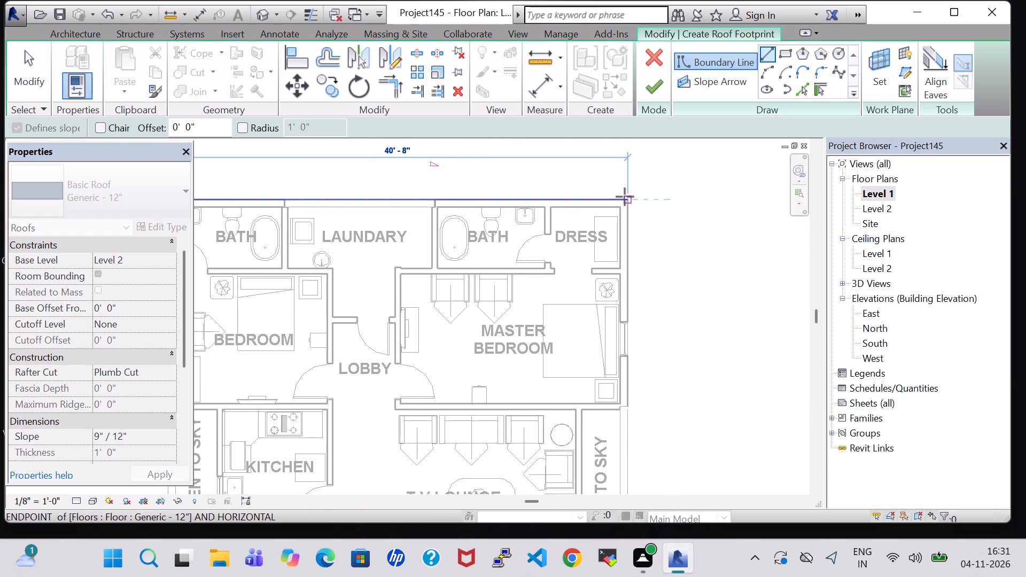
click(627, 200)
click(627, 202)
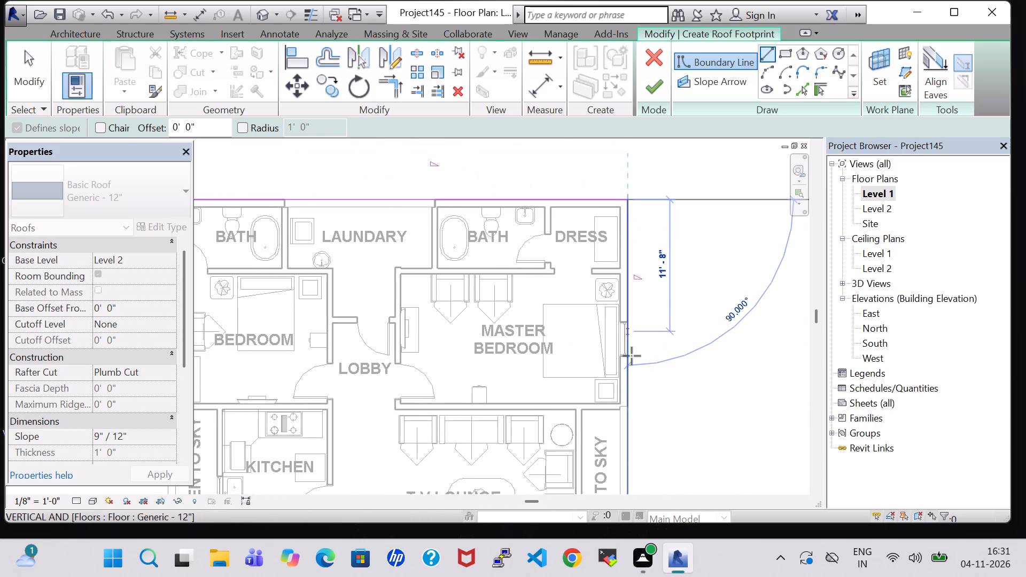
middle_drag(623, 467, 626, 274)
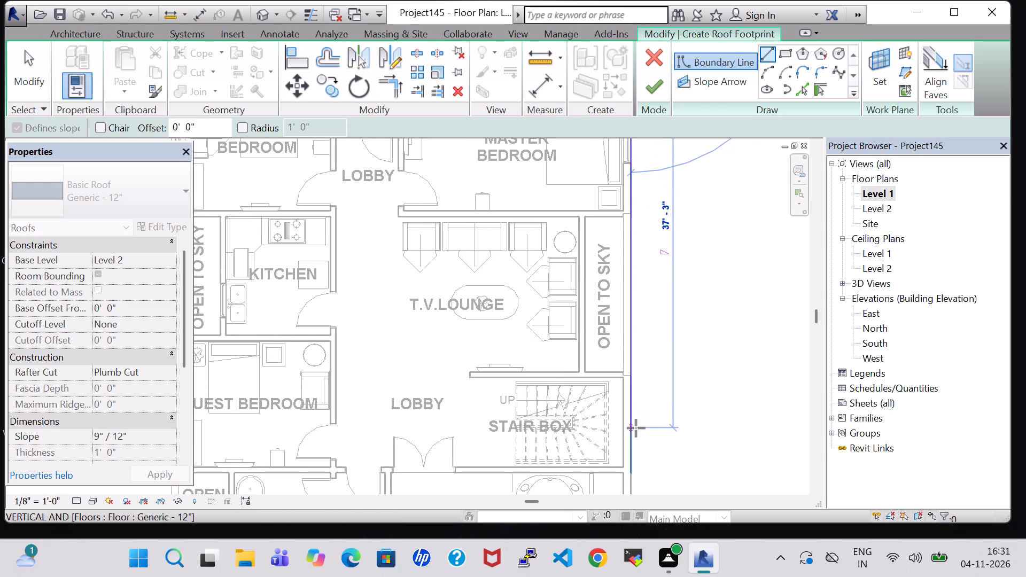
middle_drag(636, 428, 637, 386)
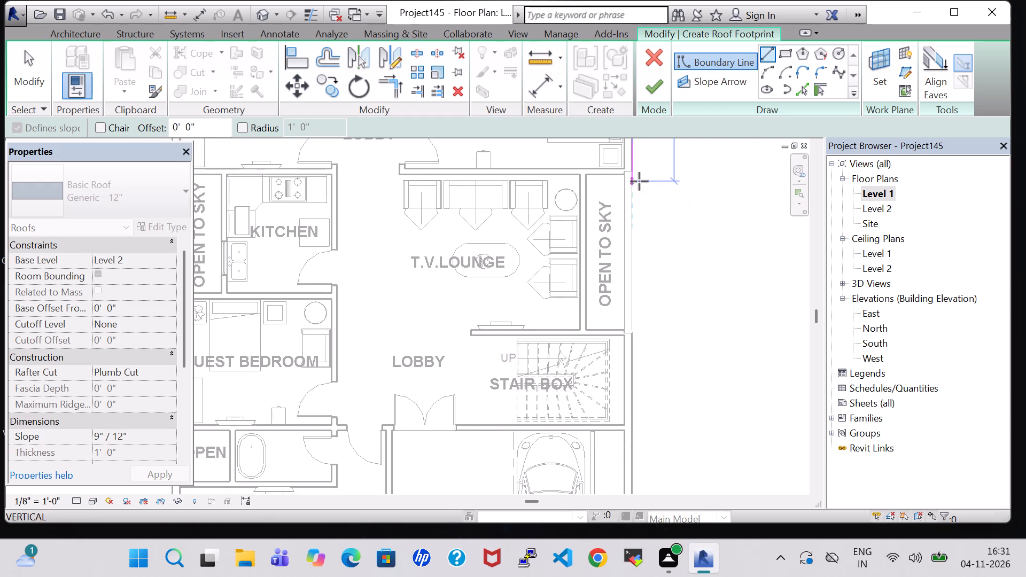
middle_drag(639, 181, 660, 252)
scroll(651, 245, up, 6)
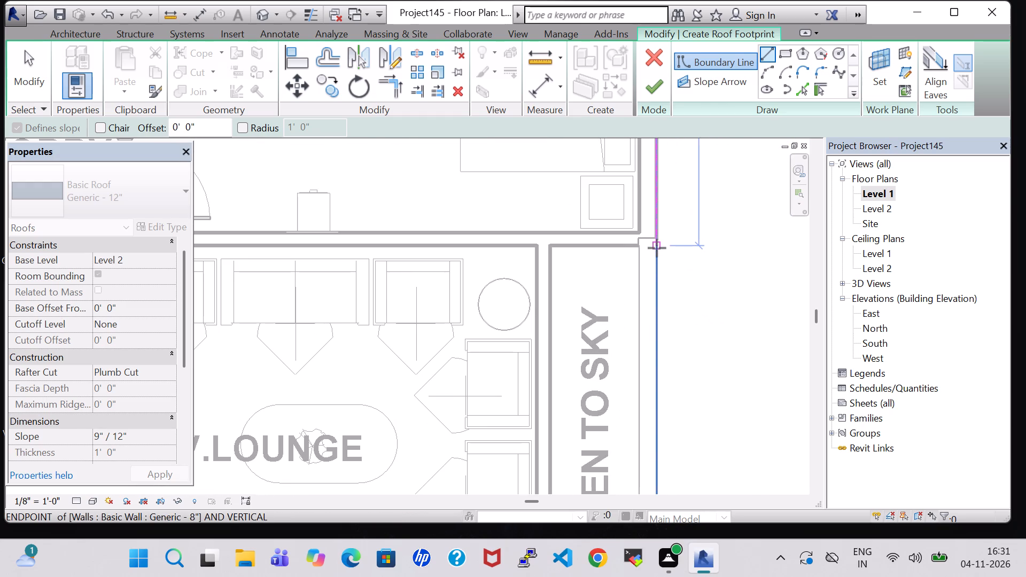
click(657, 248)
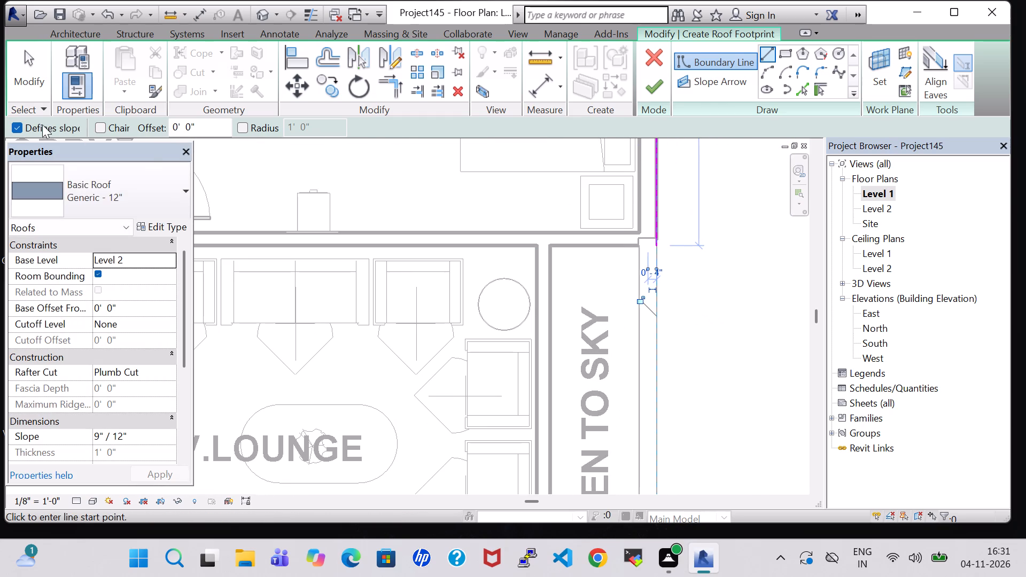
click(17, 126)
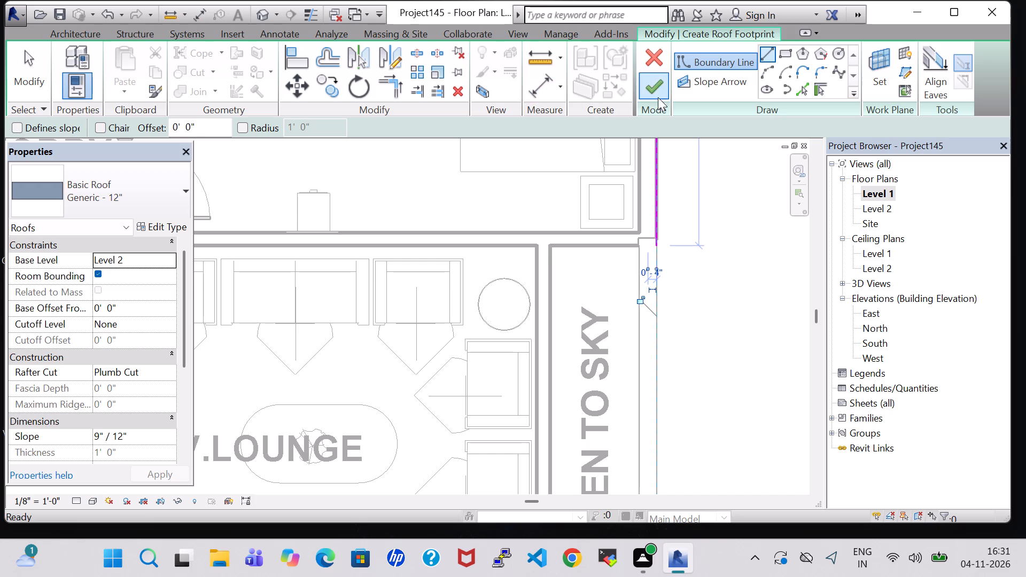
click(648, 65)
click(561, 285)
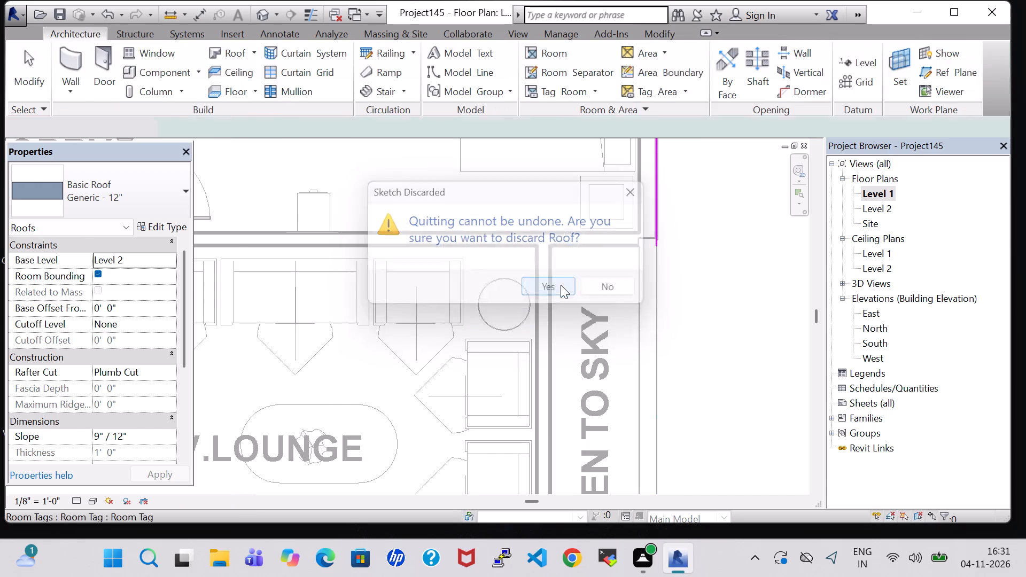
Start a Generic - 12" footprint roof on Level 2 with slope definition off, drawing its 40'-8" boundary line along the house's rear wall.
click(242, 53)
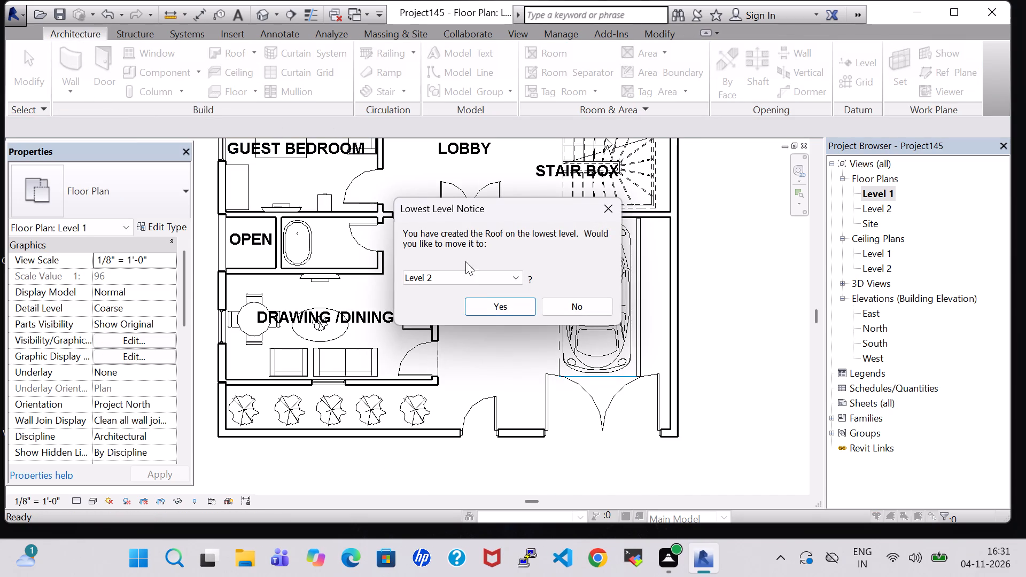
click(488, 318)
click(483, 308)
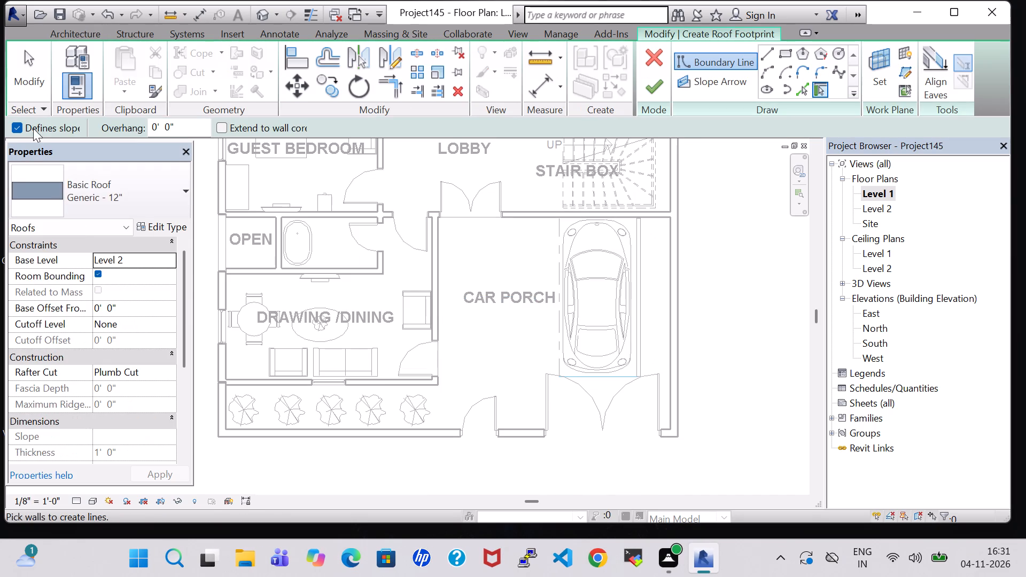
click(20, 124)
scroll(279, 240, down, 4)
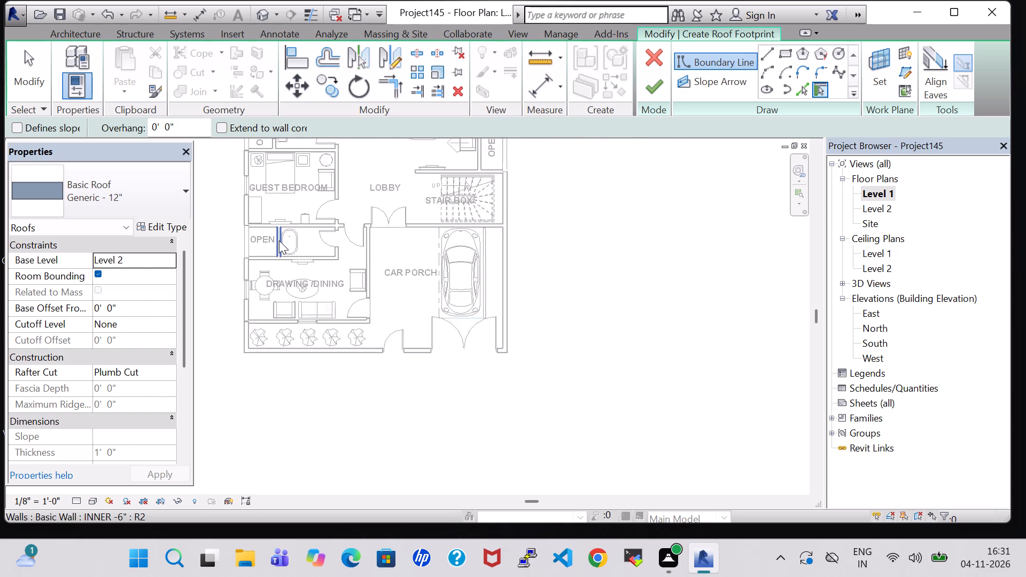
scroll(279, 240, down, 1)
middle_drag(281, 231, 379, 472)
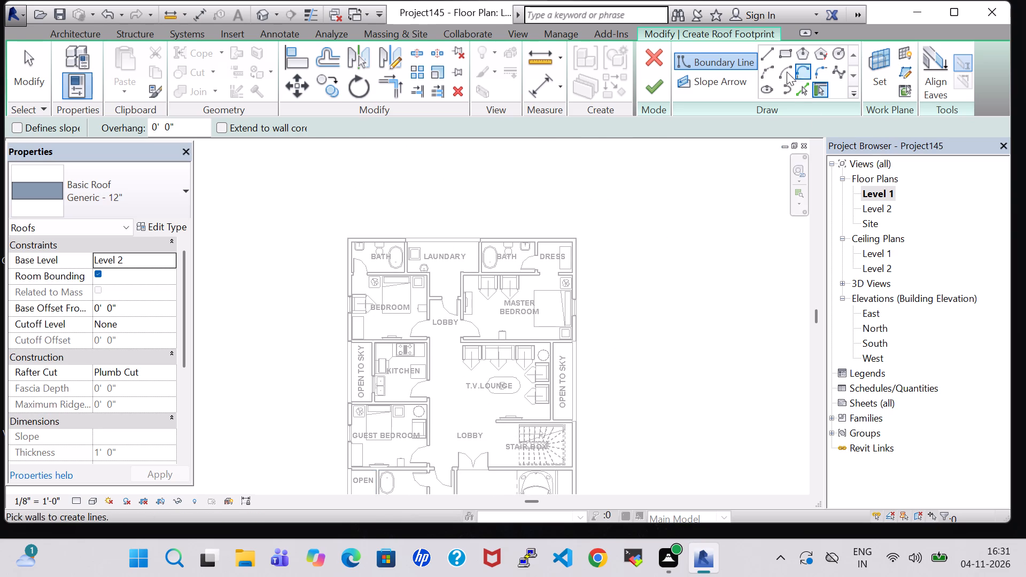
click(766, 55)
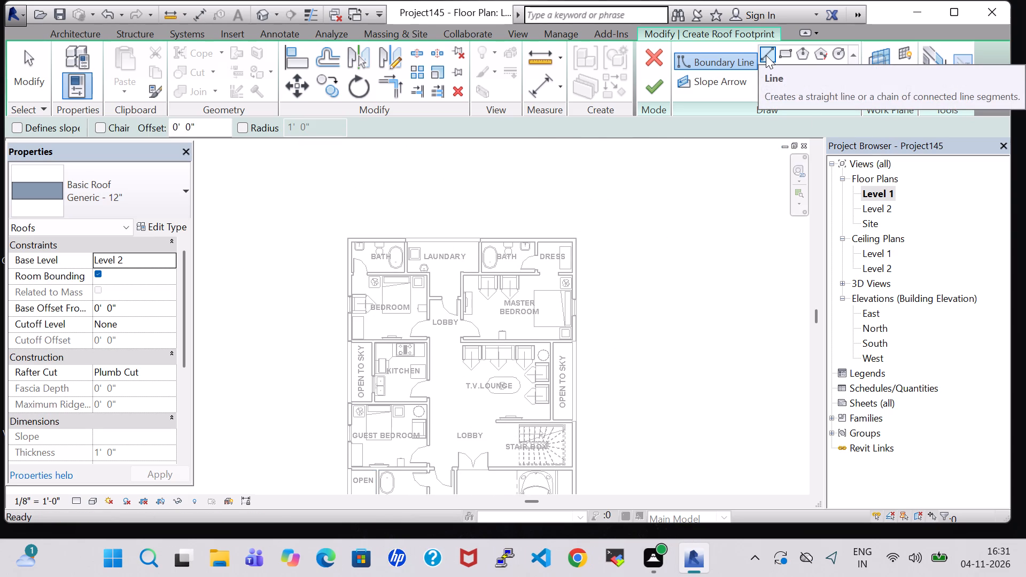
scroll(607, 261, up, 5)
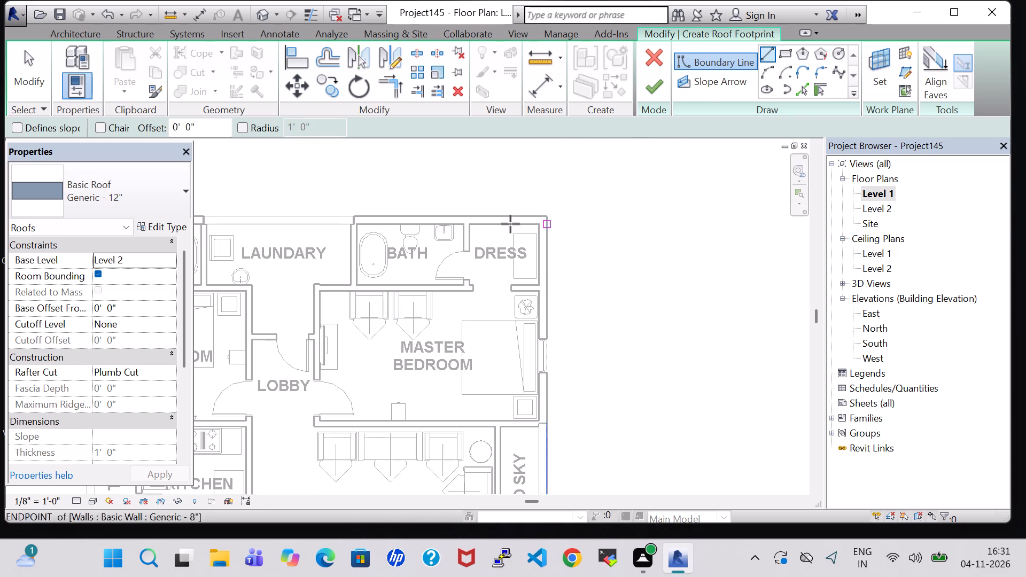
middle_drag(419, 225, 774, 305)
scroll(422, 228, up, 1)
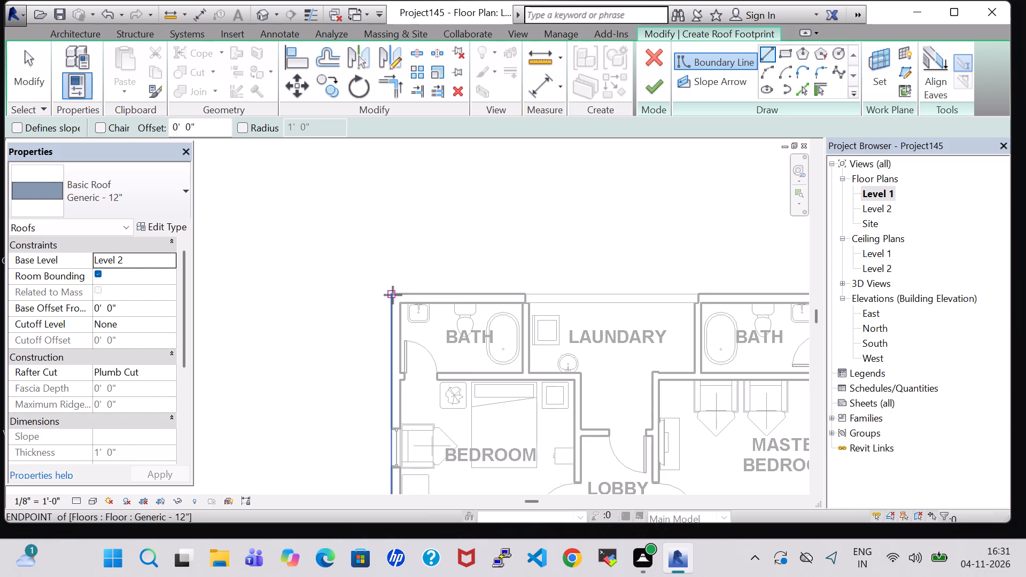
click(393, 295)
middle_drag(625, 293, 358, 288)
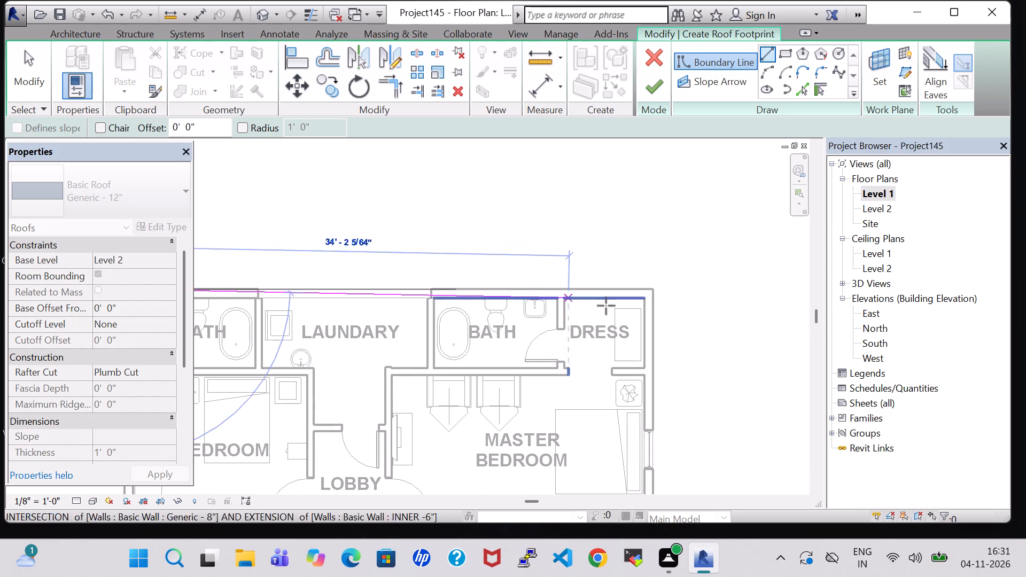
click(654, 291)
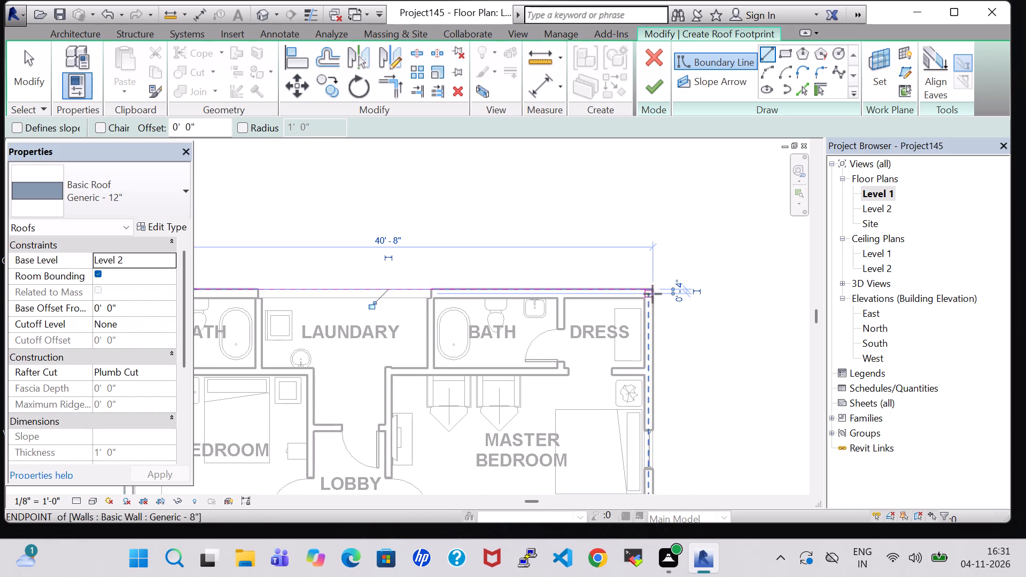
Draw the roof boundary along the master bedroom's outer wall and around the T.V. lounge's open-to-sky shaft with 4'-1", 13'-9" and 4'-1" segments.
click(653, 289)
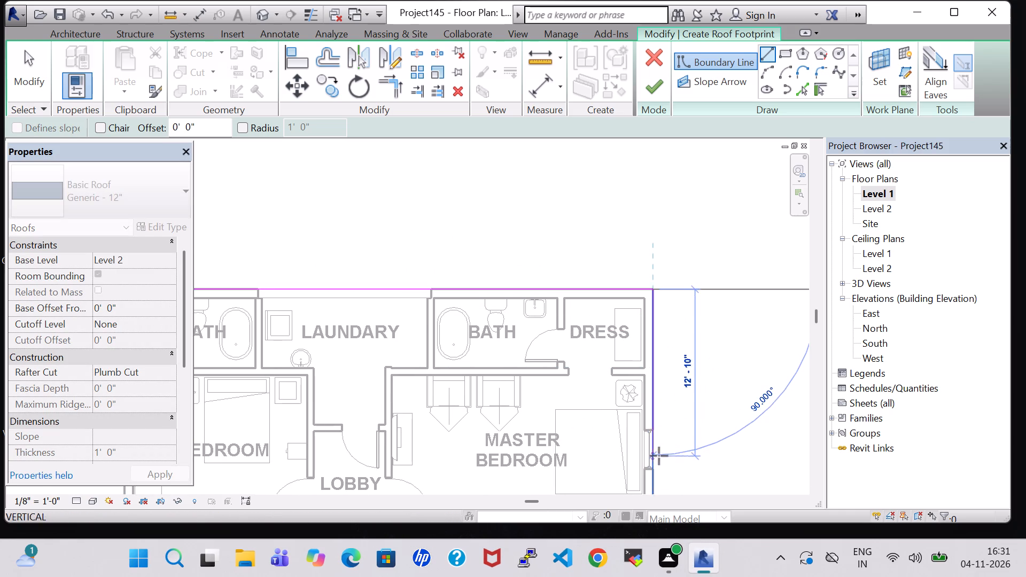
middle_drag(659, 456, 660, 228)
scroll(659, 308, up, 2)
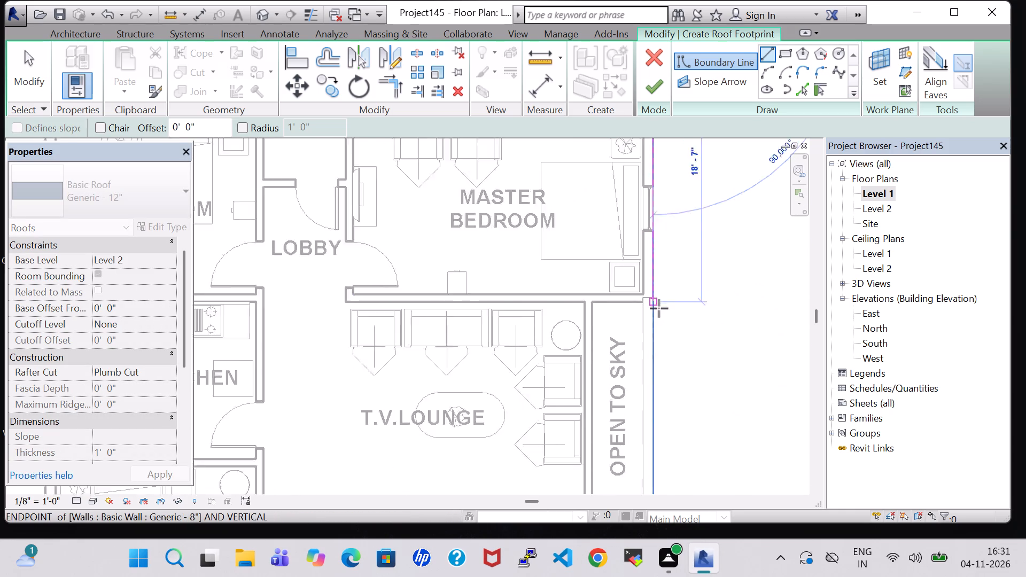
scroll(659, 308, up, 4)
click(647, 295)
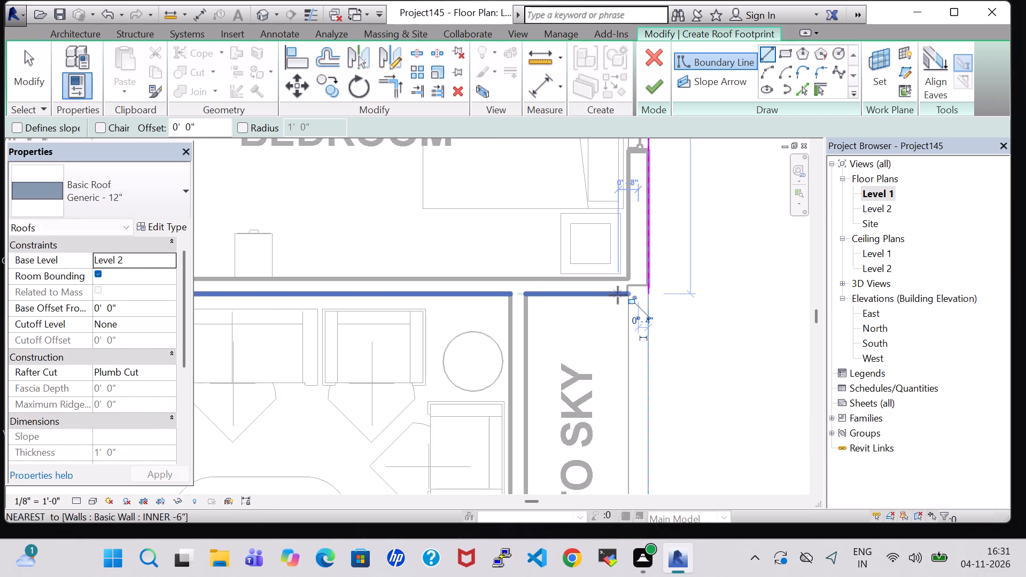
click(650, 295)
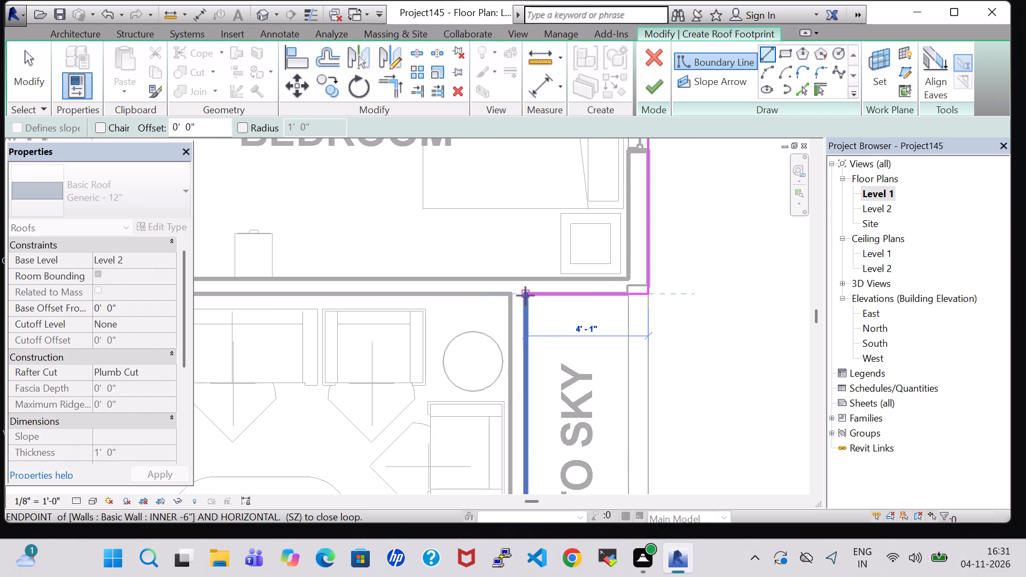
click(526, 295)
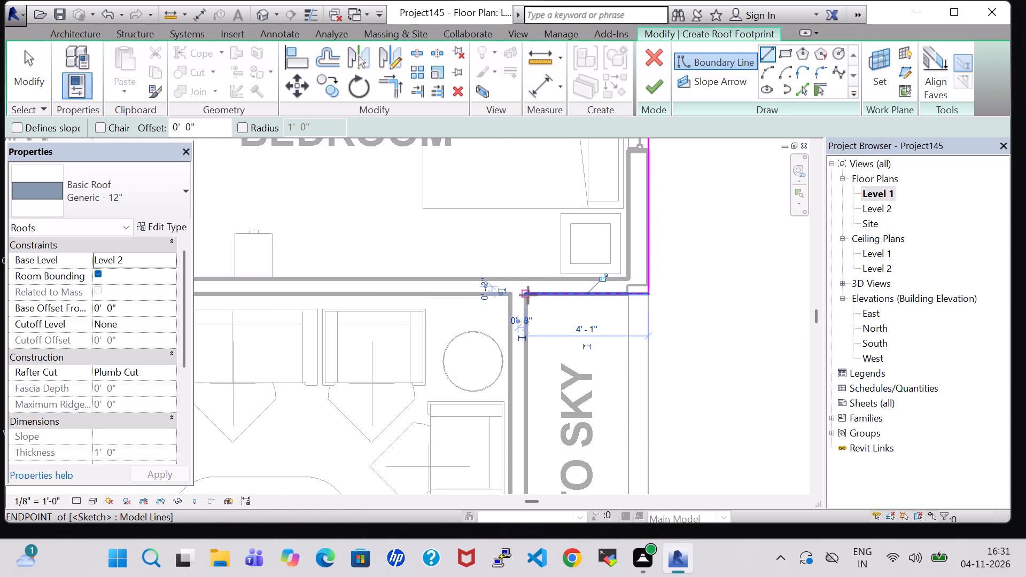
click(528, 295)
middle_drag(525, 449, 576, 157)
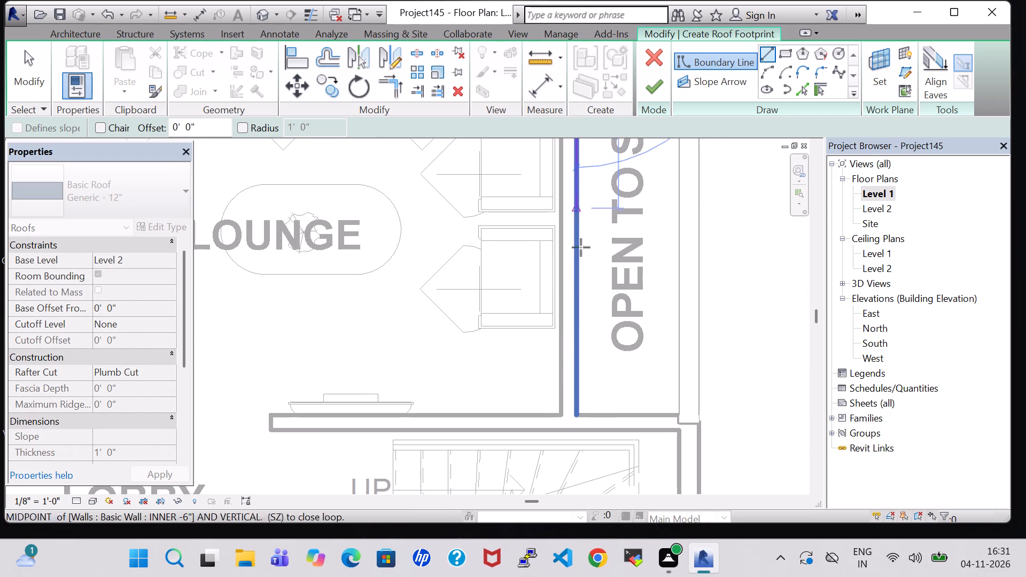
click(577, 413)
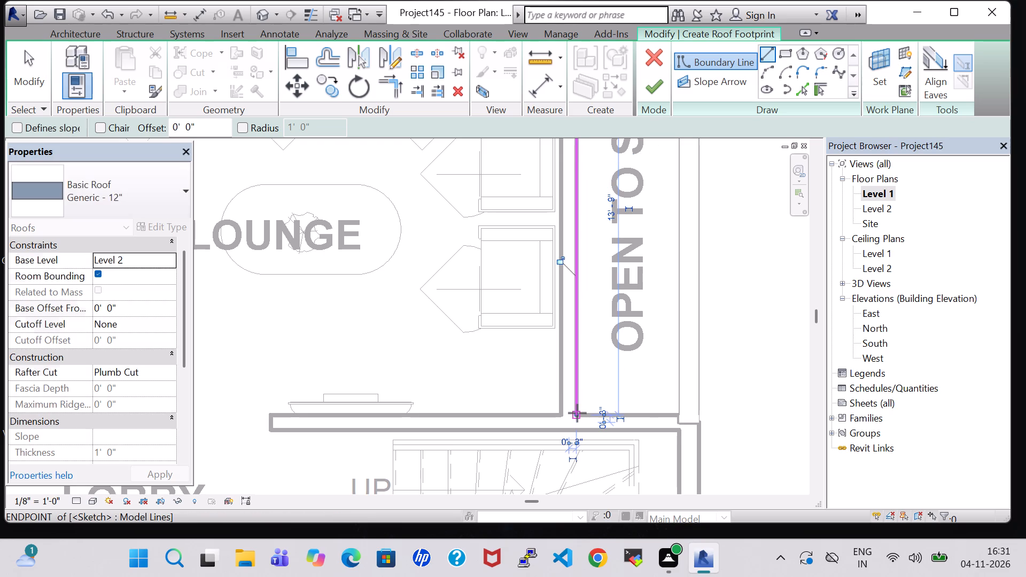
click(577, 413)
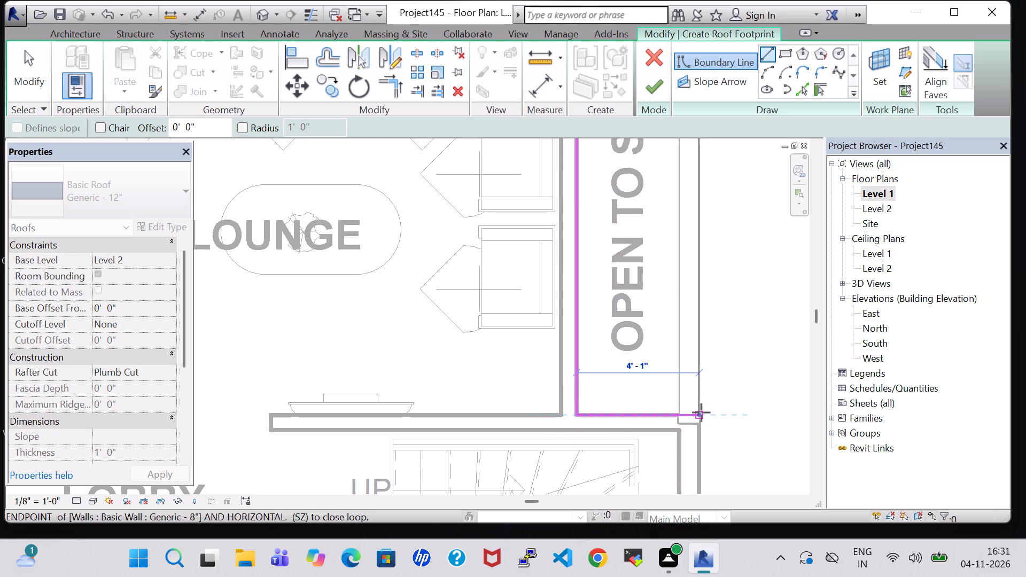
click(701, 412)
Draw the roof boundary along the stair box's outer wall and the wall facing the car porch, up to the corner beside the double entrance door.
click(698, 414)
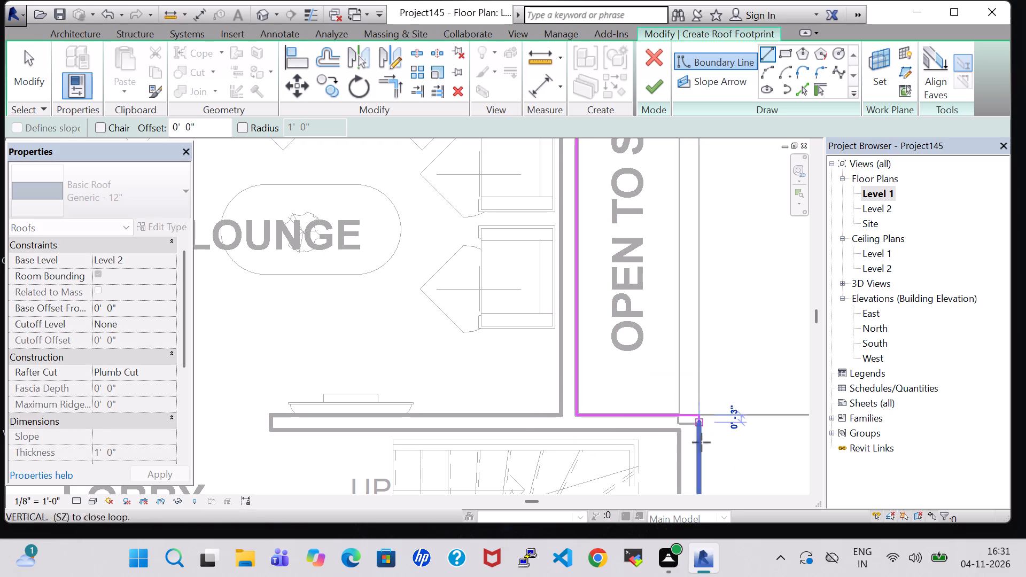
middle_drag(703, 466, 714, 235)
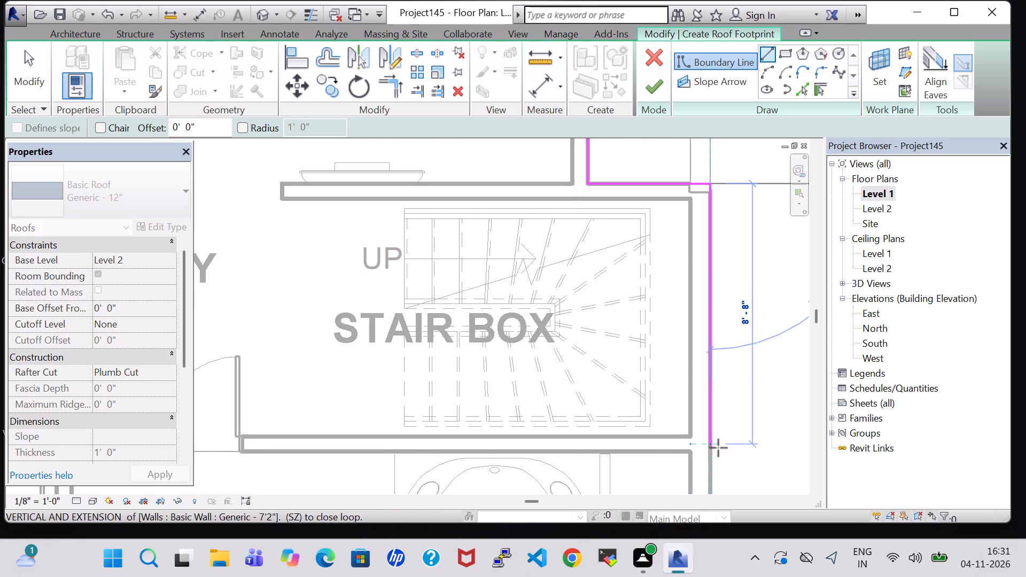
middle_drag(718, 448, 732, 280)
click(728, 289)
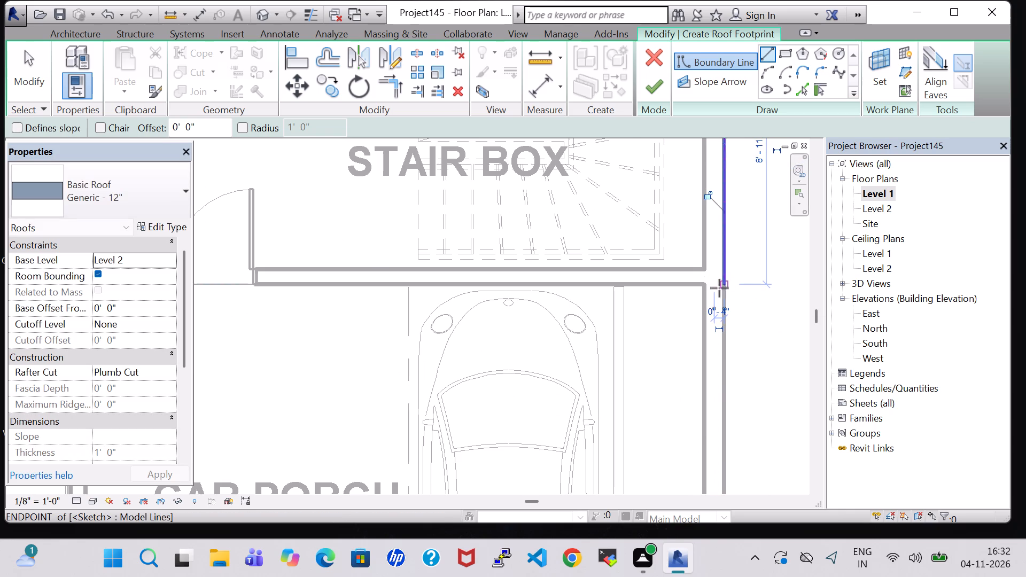
click(722, 288)
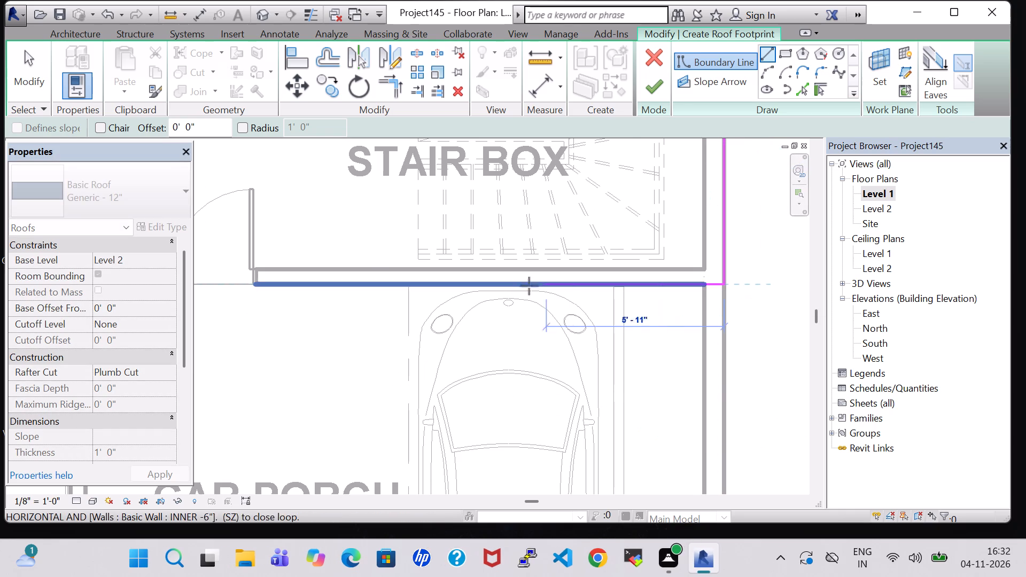
middle_drag(277, 281, 710, 297)
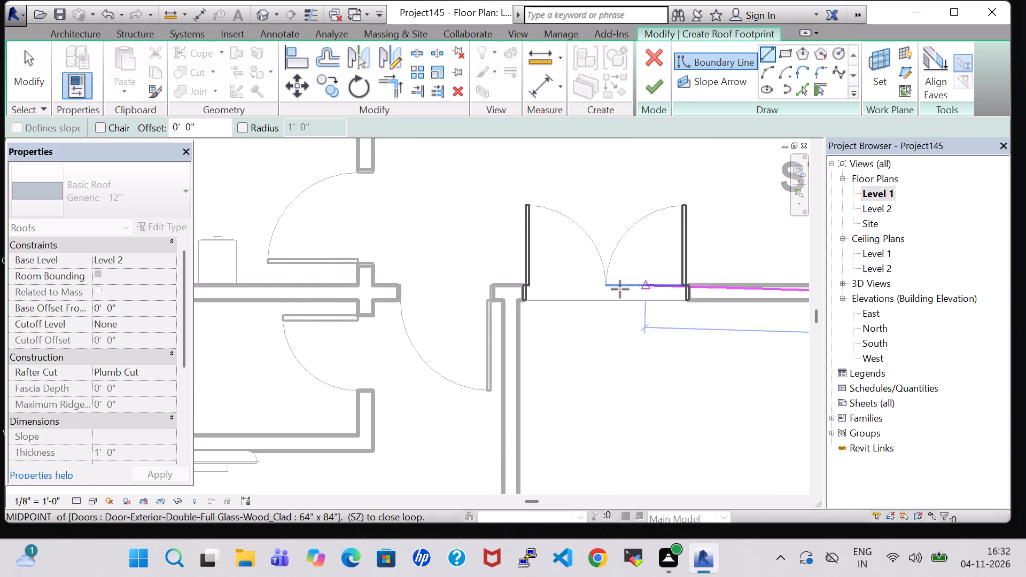
click(521, 303)
Continue the roof boundary along the drawing/dining room's car porch wall, then 19'-5 1/4" along its front wall facing the planting strip.
click(520, 300)
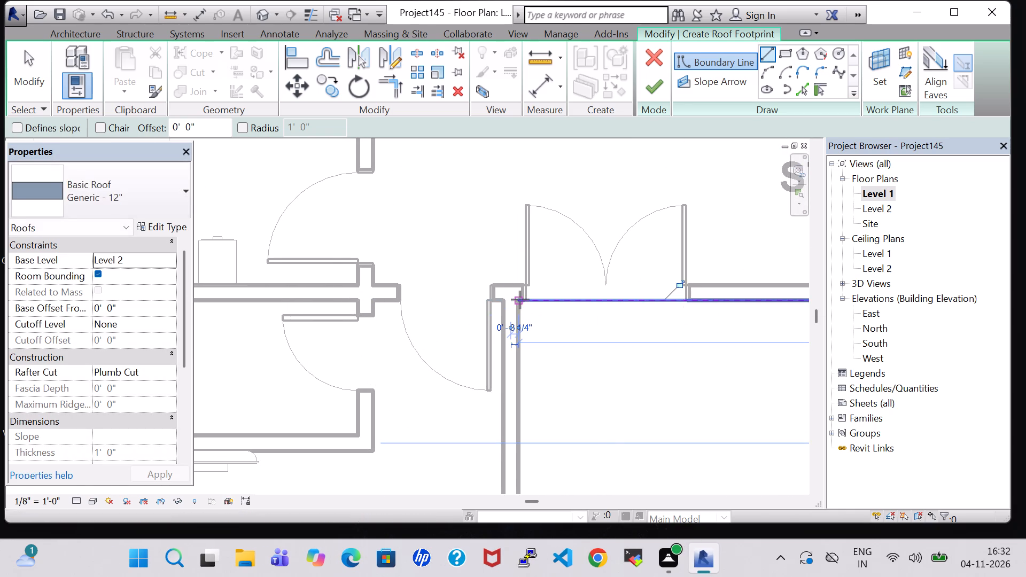
middle_drag(518, 440, 555, 188)
middle_drag(556, 418, 590, 264)
click(590, 338)
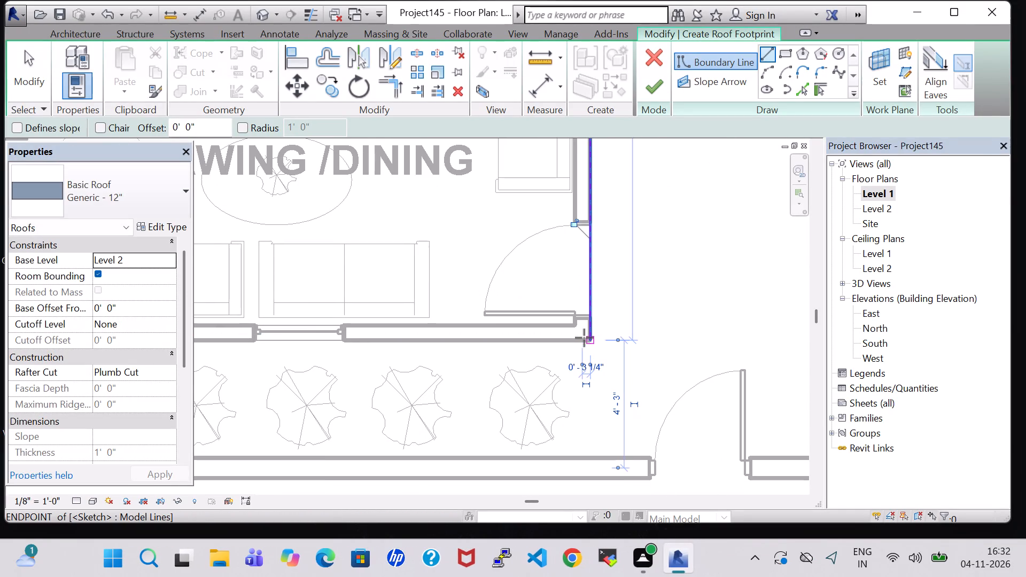
click(592, 341)
middle_drag(355, 344, 358, 345)
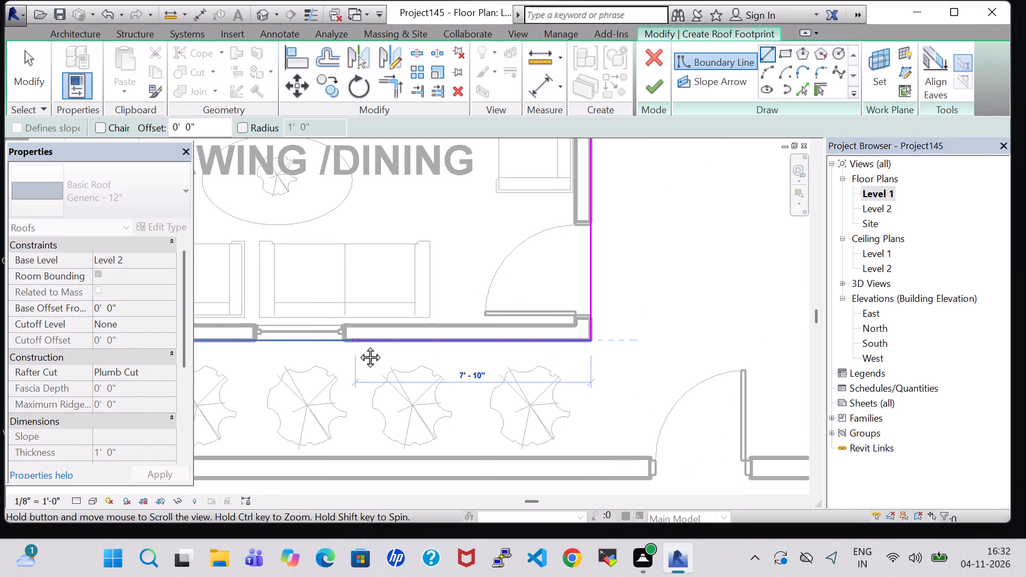
middle_drag(358, 345, 657, 365)
click(308, 360)
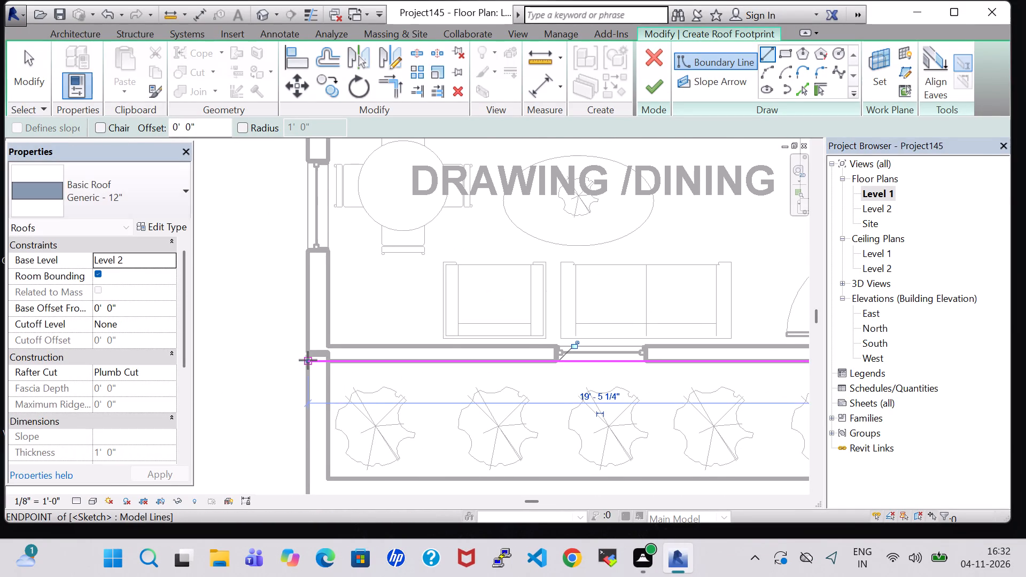
Draw the roof boundary along the drawing/dining room's outer wall and around the small OPEN shaft with 5'-1", 4'-6" and 5'-1" segments.
click(308, 362)
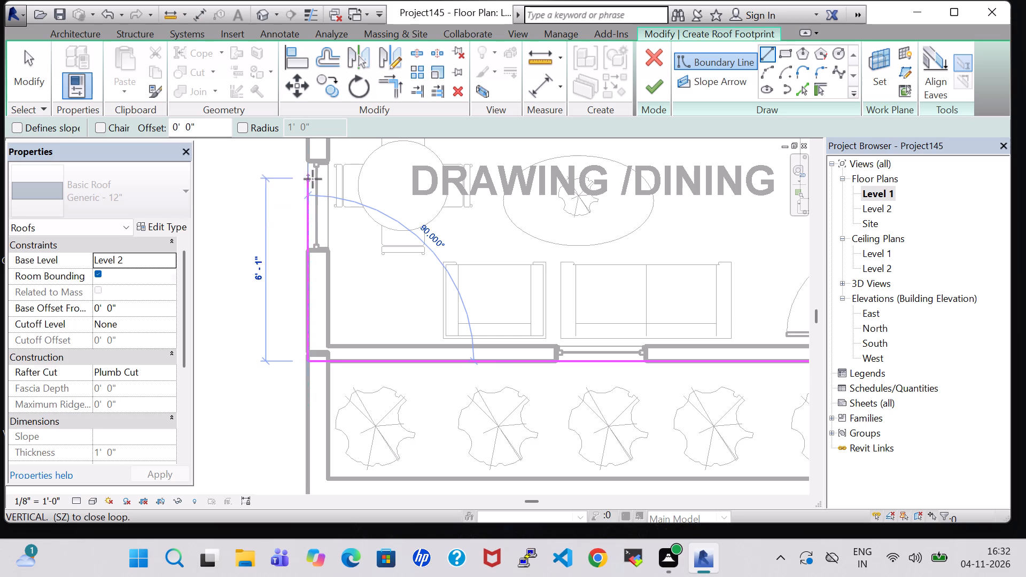
middle_drag(313, 165, 348, 385)
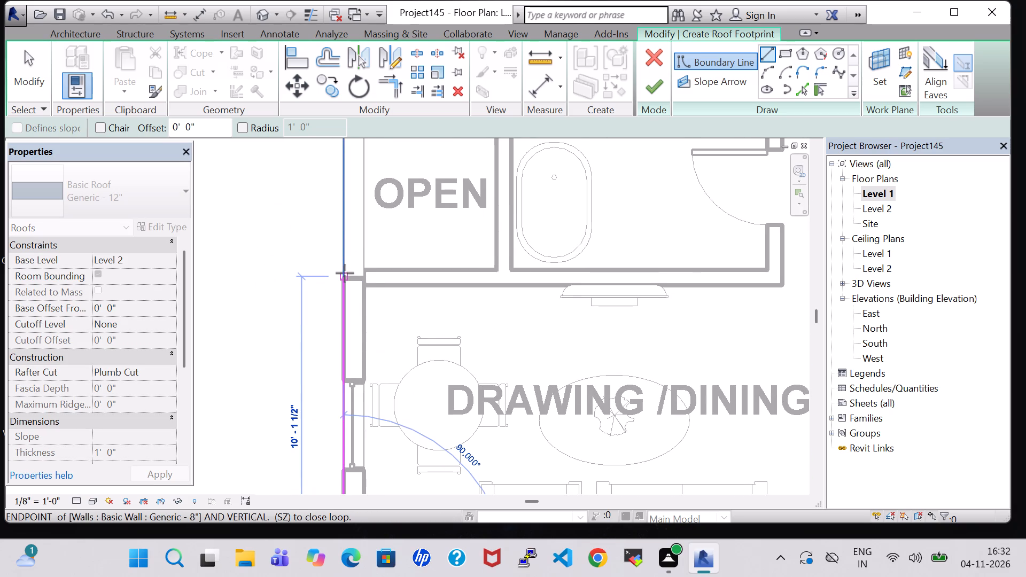
click(343, 266)
click(344, 269)
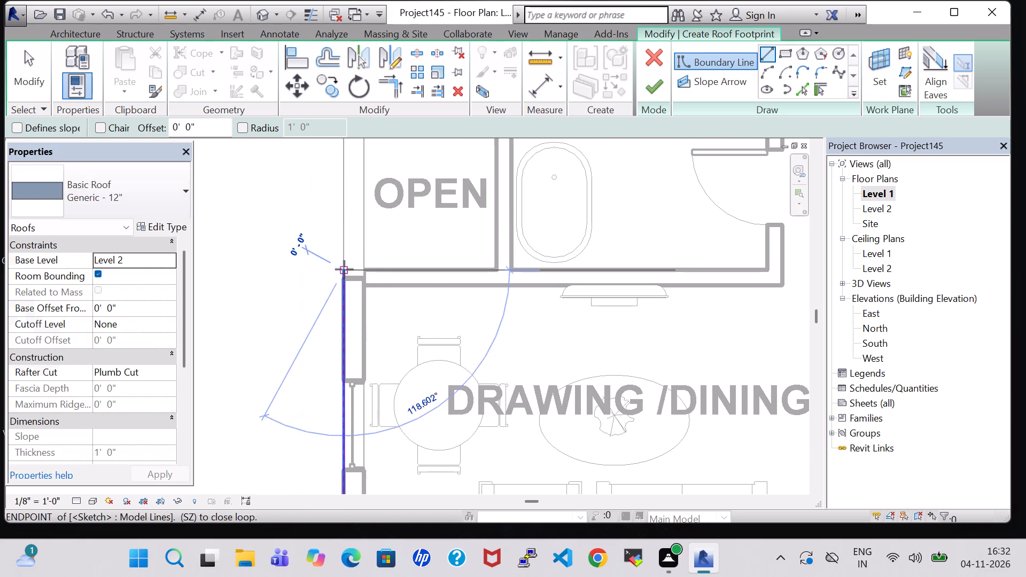
click(495, 265)
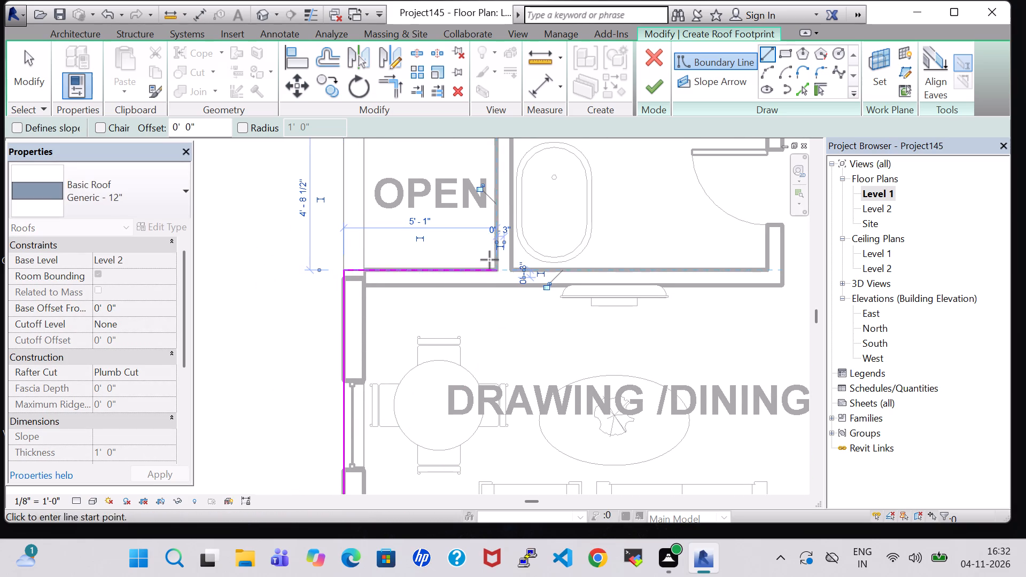
click(496, 269)
middle_drag(496, 153, 502, 168)
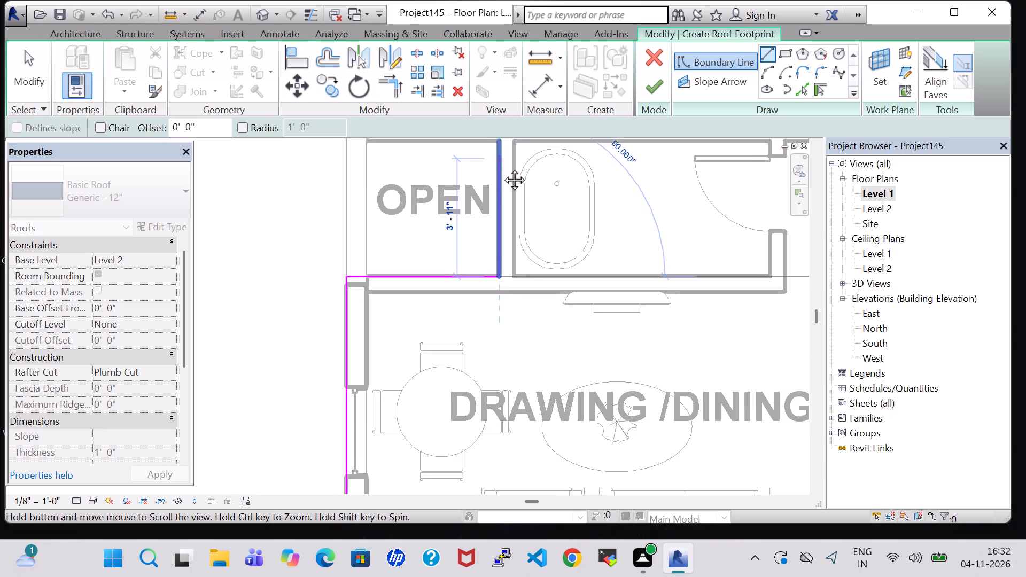
middle_drag(502, 168, 512, 376)
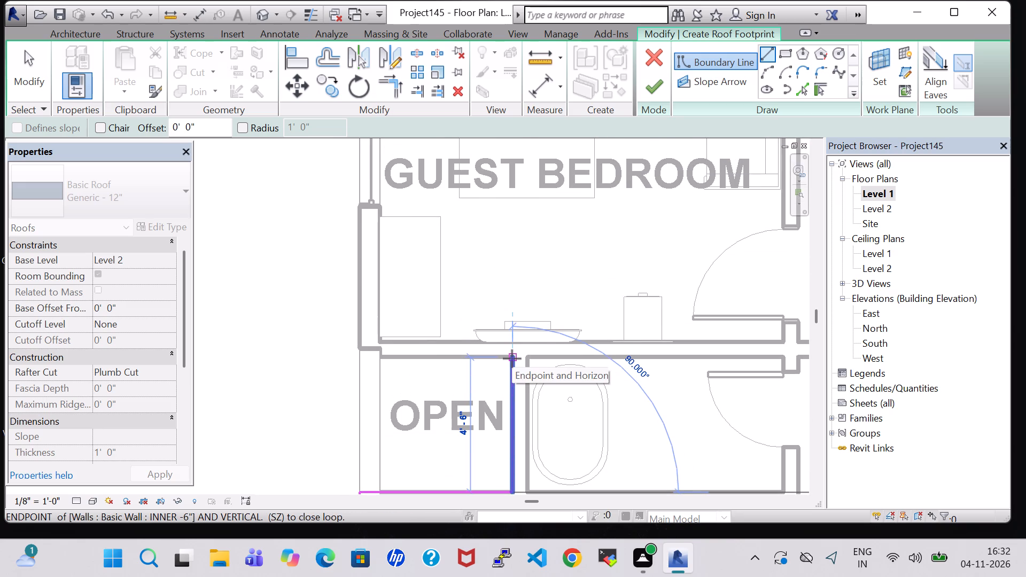
click(512, 358)
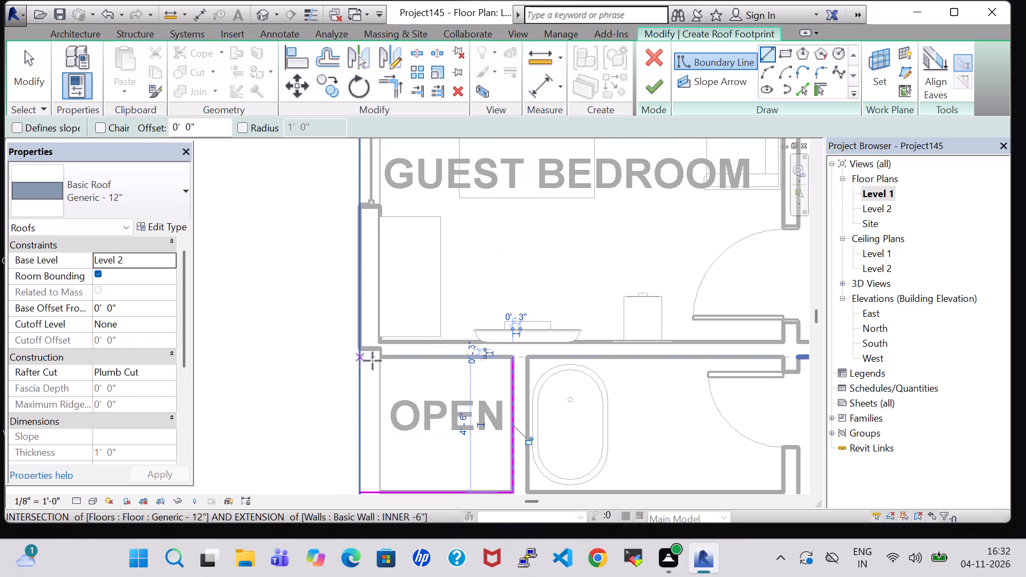
click(512, 359)
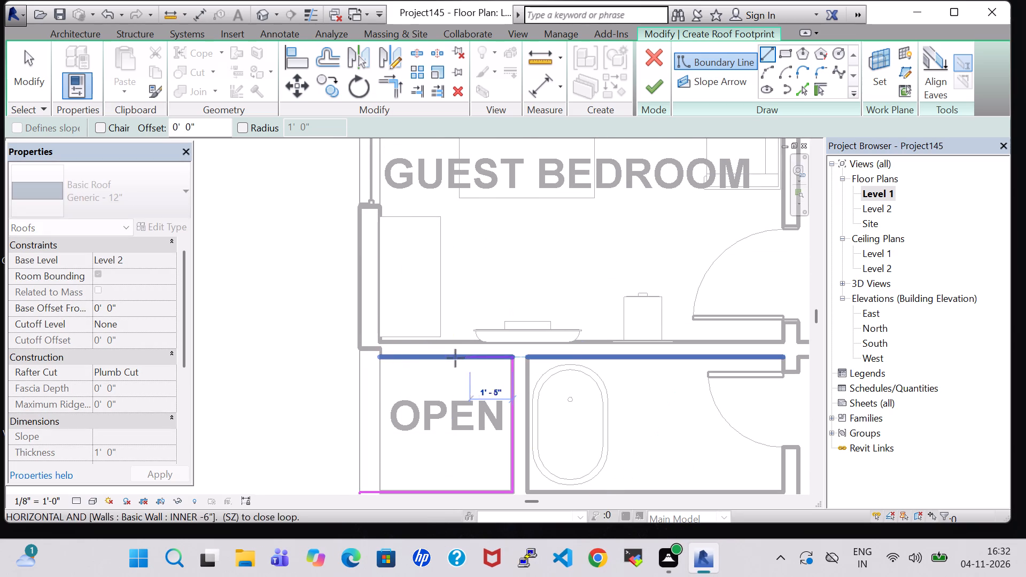
click(360, 357)
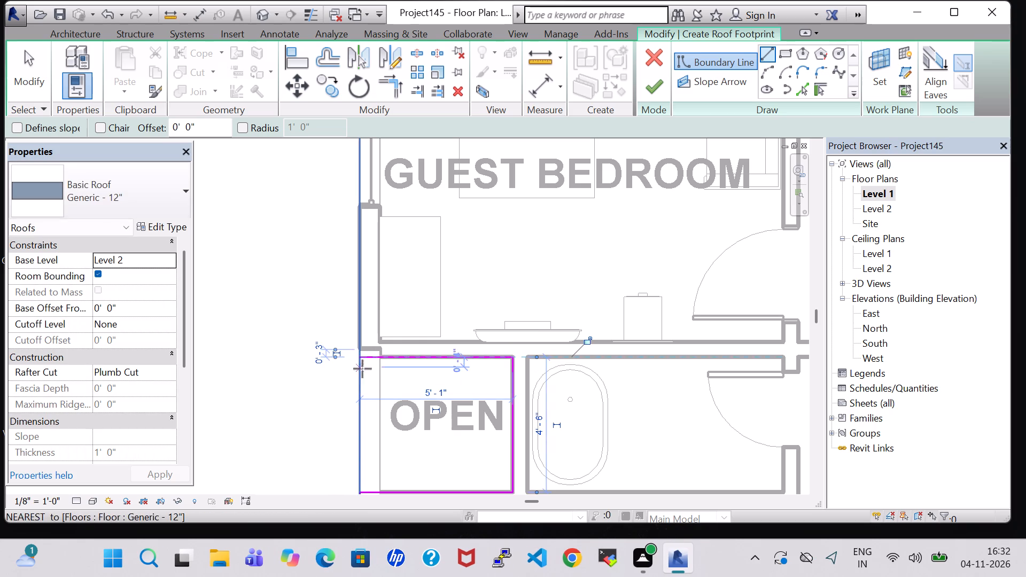
Draw a 12'-2" boundary line along the guest bedroom's outer wall and a 4'-4" segment inward to the kitchen wall.
click(357, 358)
middle_drag(367, 202, 389, 424)
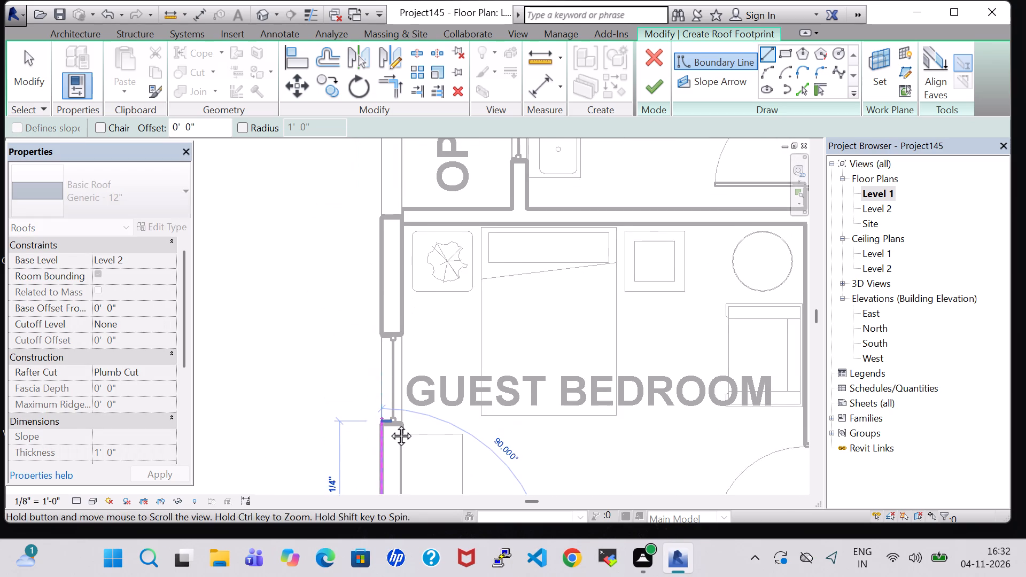
middle_drag(389, 424, 388, 425)
click(379, 210)
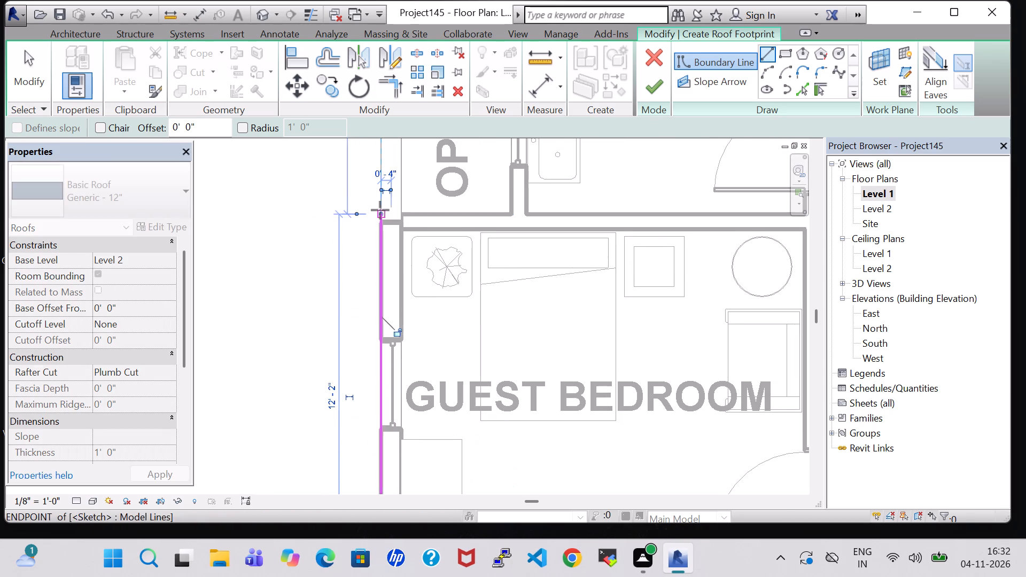
click(383, 211)
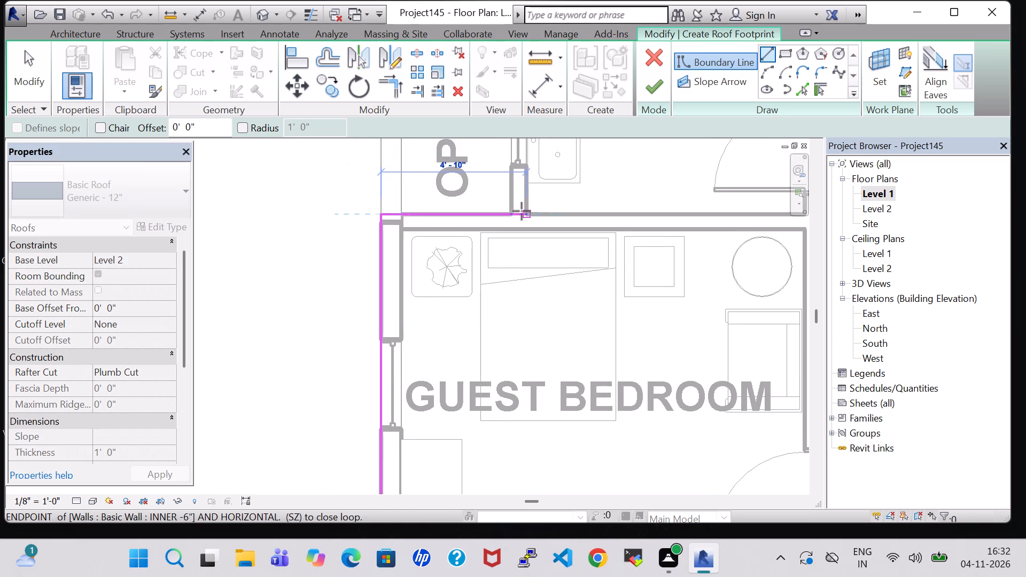
click(512, 210)
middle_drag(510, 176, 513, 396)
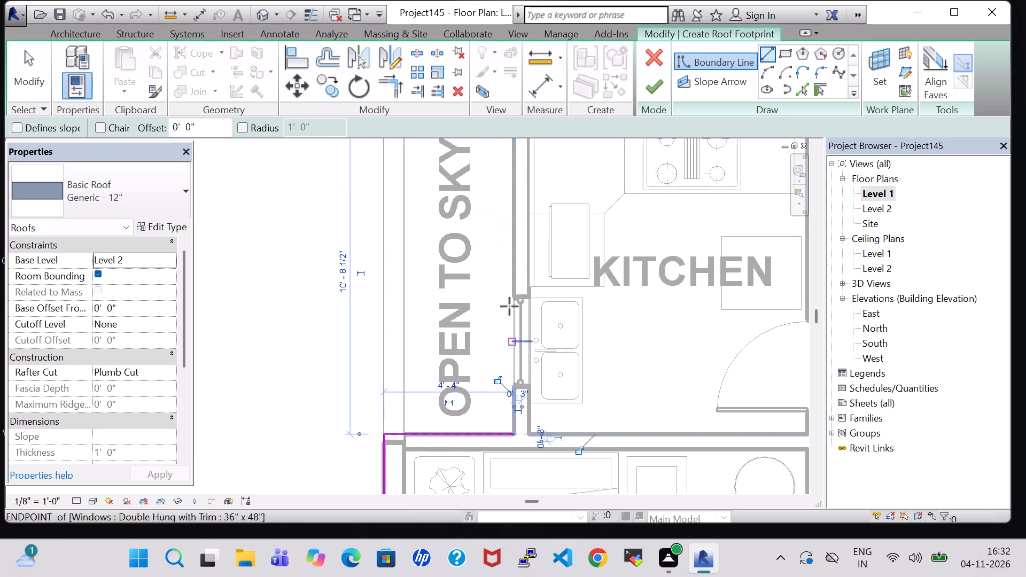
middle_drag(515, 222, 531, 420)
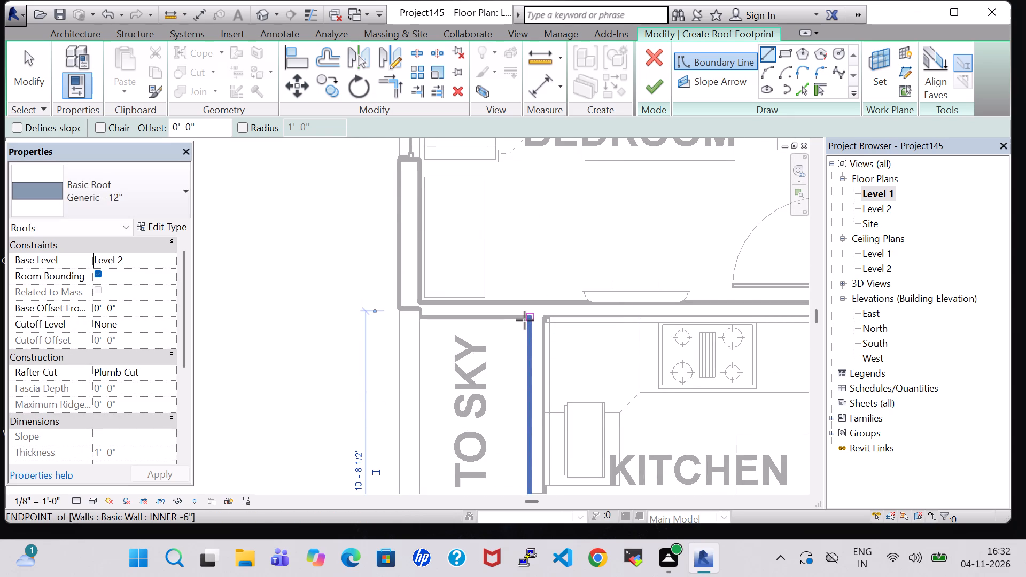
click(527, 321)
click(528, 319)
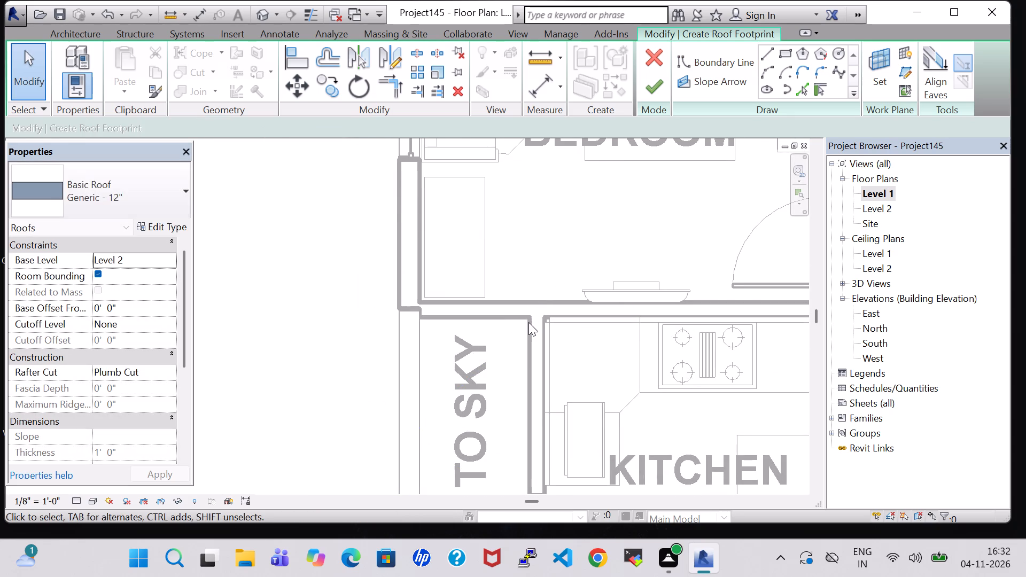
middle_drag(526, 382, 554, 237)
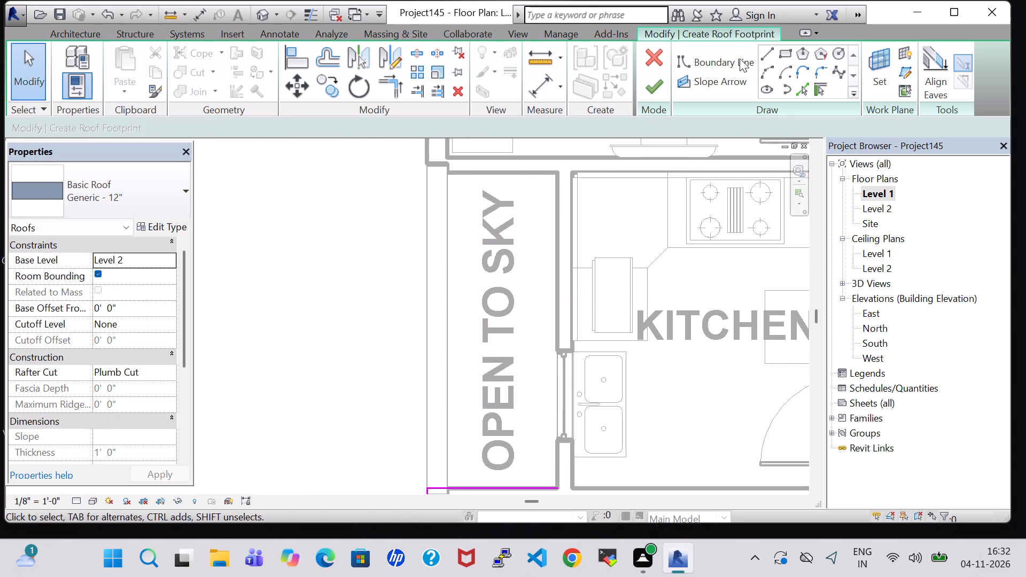
Draw the roof boundary 10'-6" along the kitchen wall and 4'-4" back out to the outer wall, excluding the open-to-sky shaft.
click(765, 56)
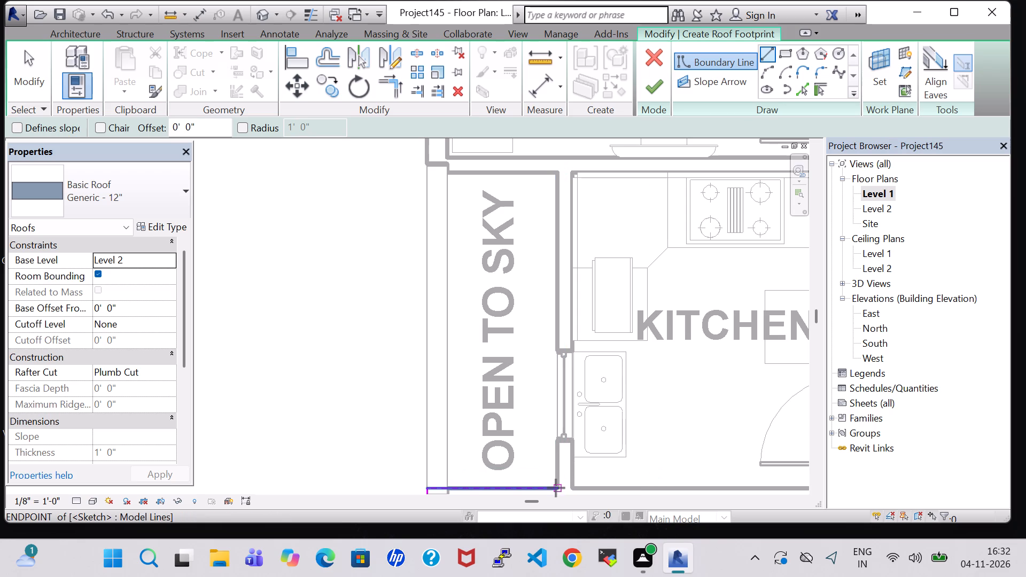
click(557, 488)
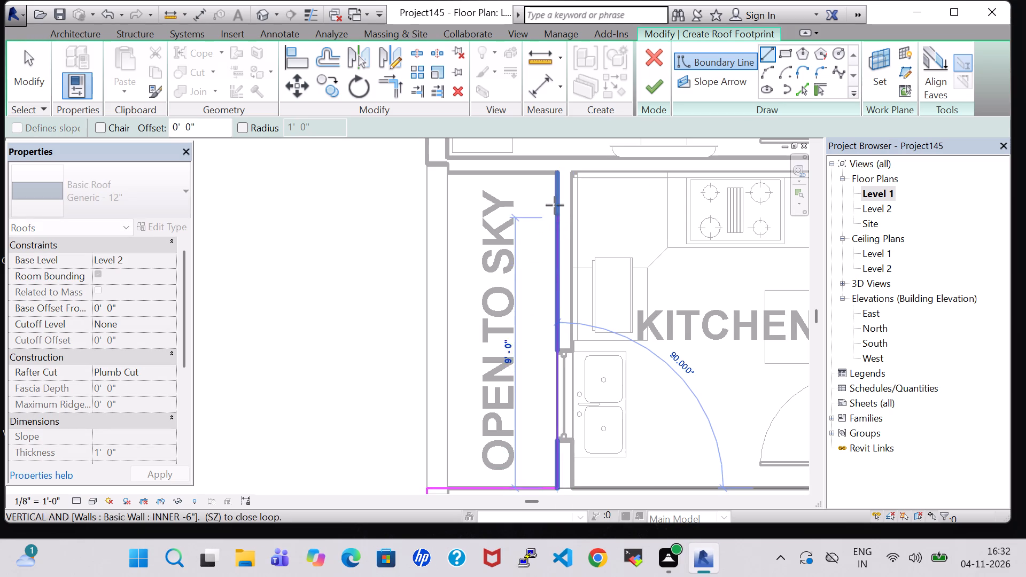
click(556, 175)
middle_drag(563, 211, 573, 271)
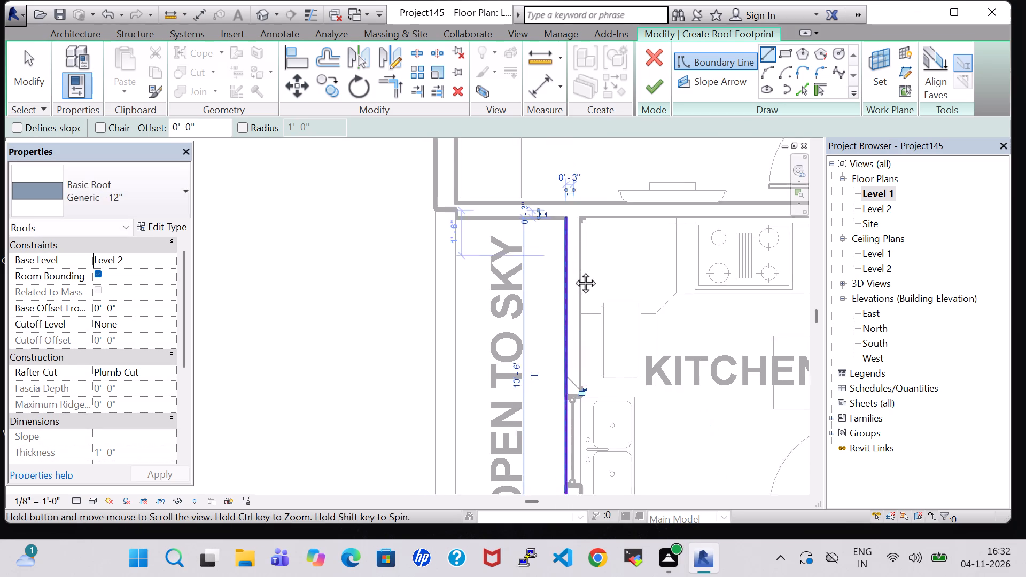
middle_drag(573, 271, 573, 403)
click(566, 365)
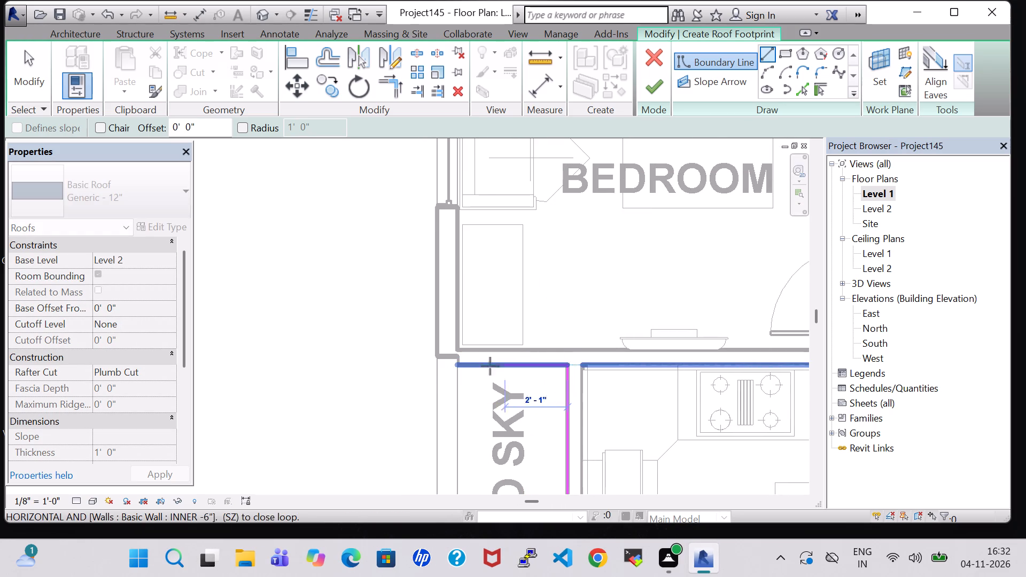
click(436, 368)
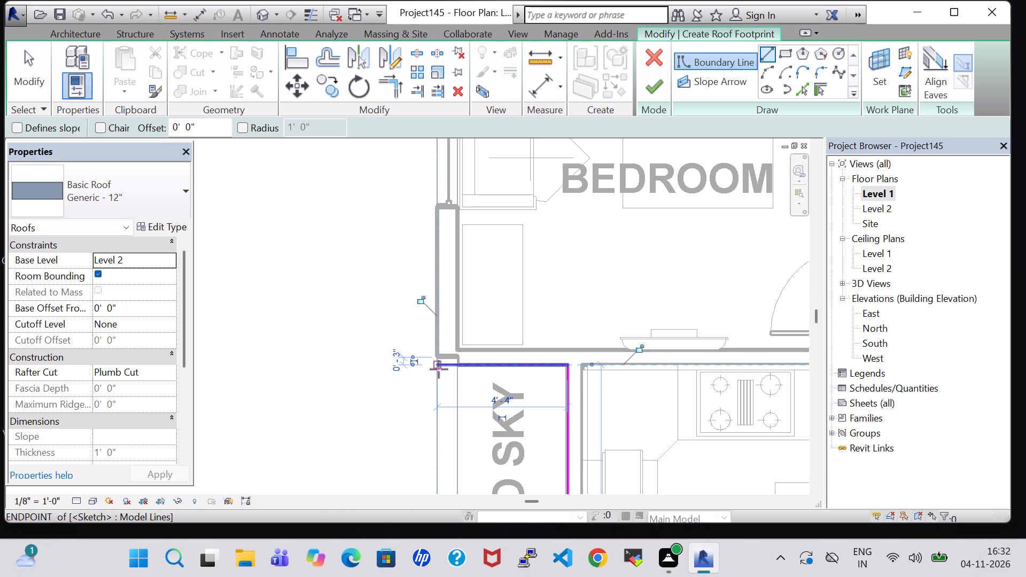
Close the roof boundary loop along the outer wall of the rear bedroom and bath, ending at the house's rear corner.
click(437, 367)
middle_drag(437, 193, 459, 436)
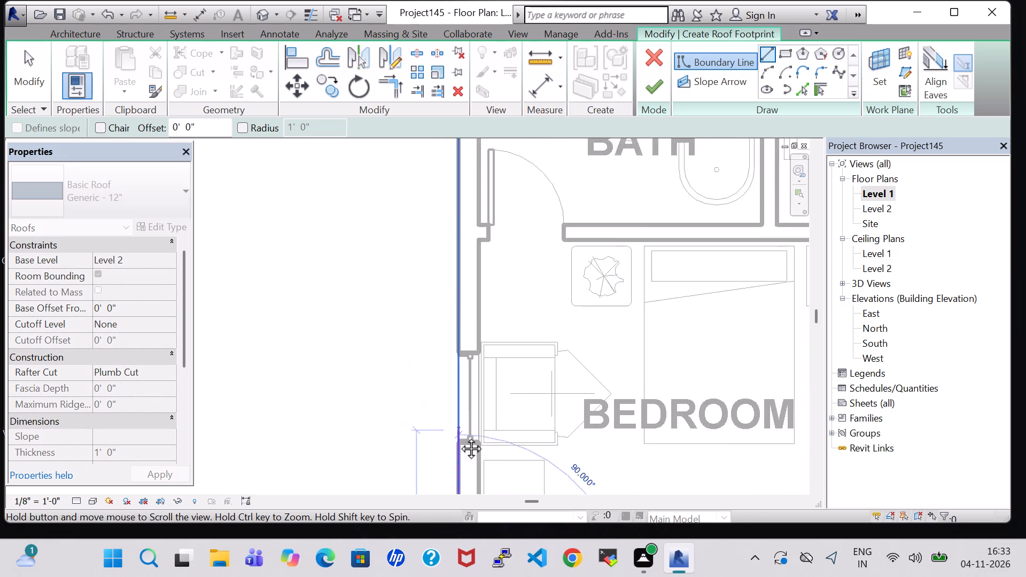
middle_drag(459, 436, 459, 438)
scroll(459, 438, up, 1)
middle_drag(457, 237, 492, 502)
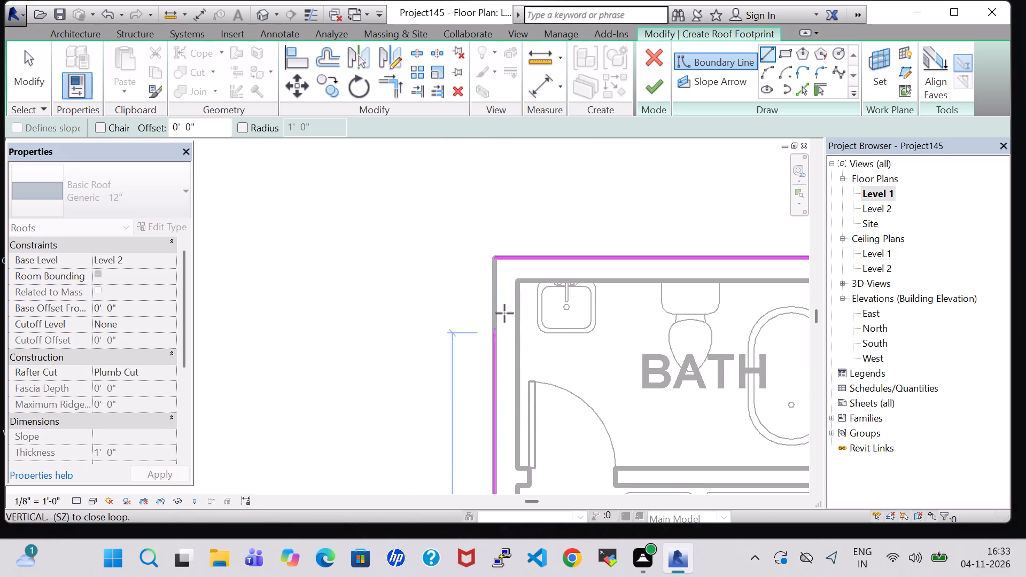
click(498, 259)
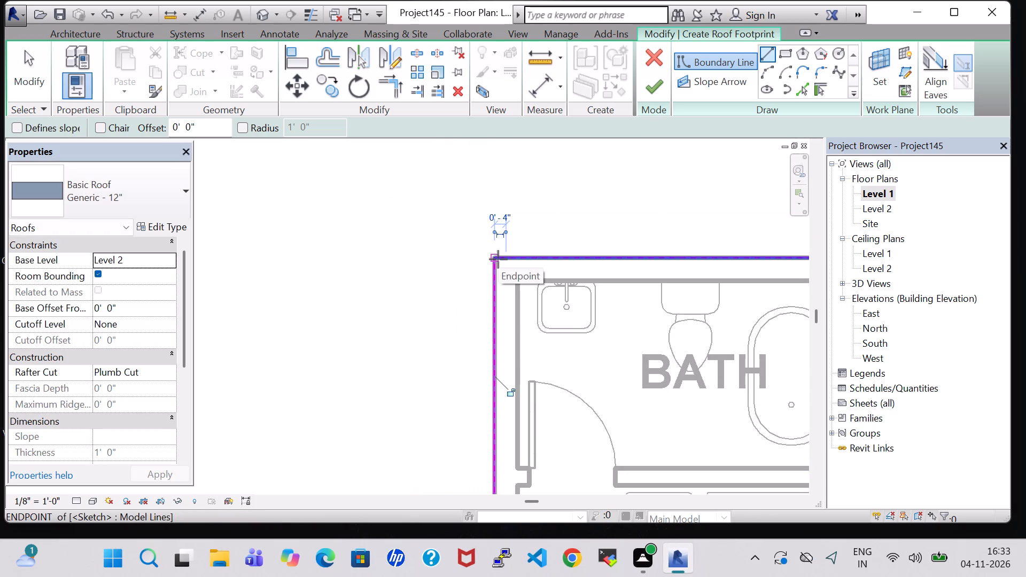
Finish the roof footprint sketch and attach the highlighted walls to the roof.
click(652, 94)
click(541, 283)
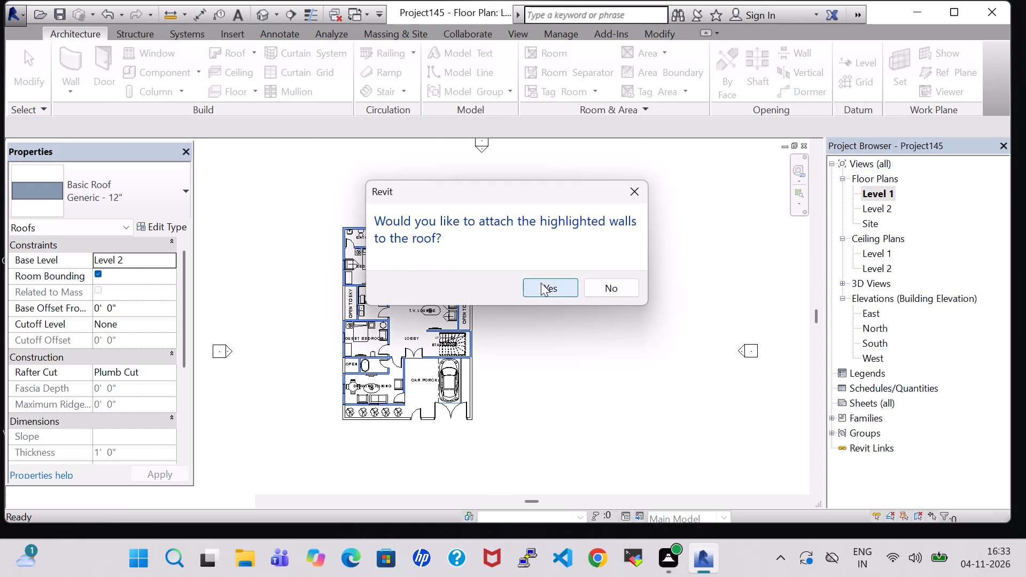
Open the default 3D view to examine the new roof from above.
click(268, 6)
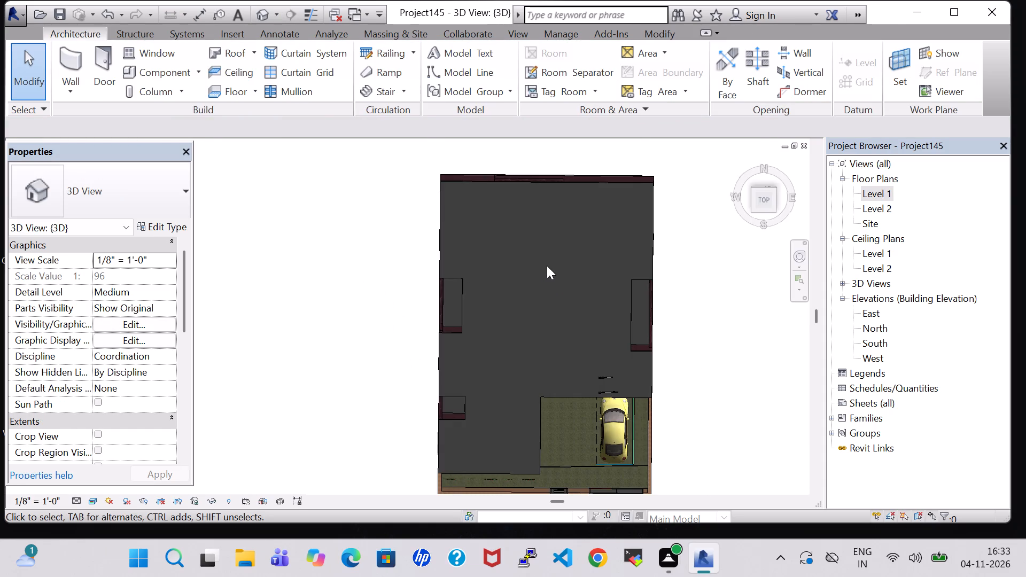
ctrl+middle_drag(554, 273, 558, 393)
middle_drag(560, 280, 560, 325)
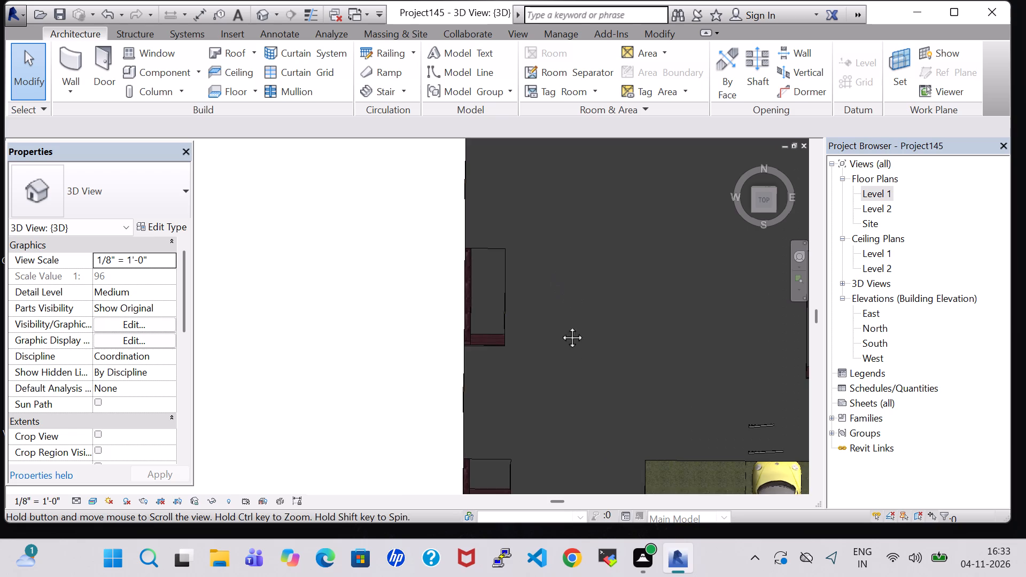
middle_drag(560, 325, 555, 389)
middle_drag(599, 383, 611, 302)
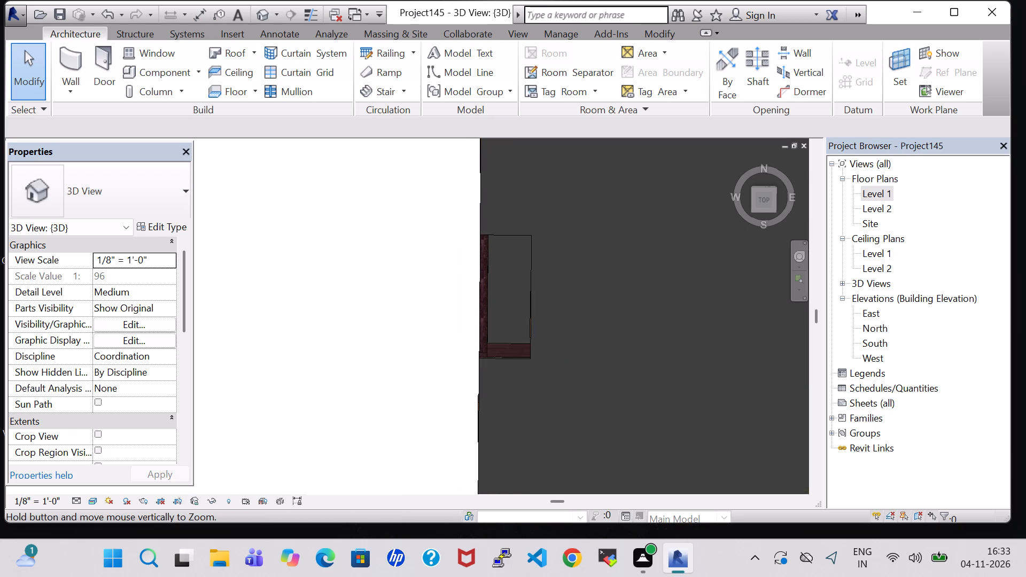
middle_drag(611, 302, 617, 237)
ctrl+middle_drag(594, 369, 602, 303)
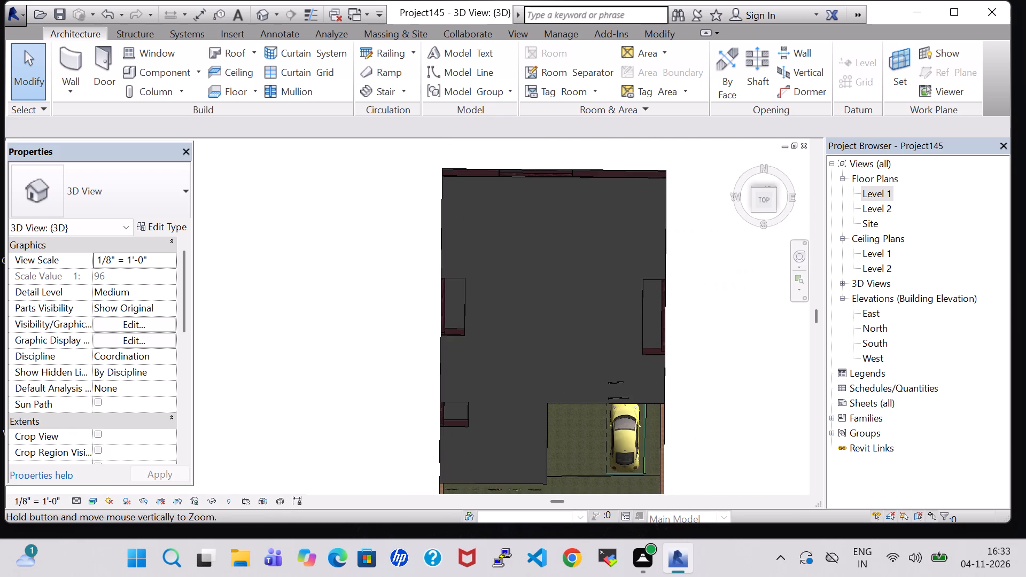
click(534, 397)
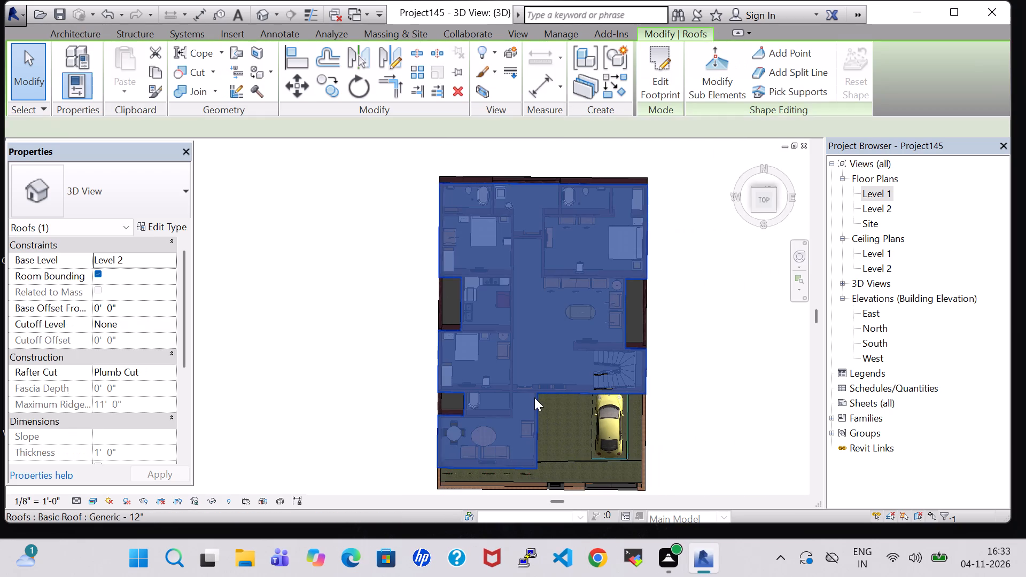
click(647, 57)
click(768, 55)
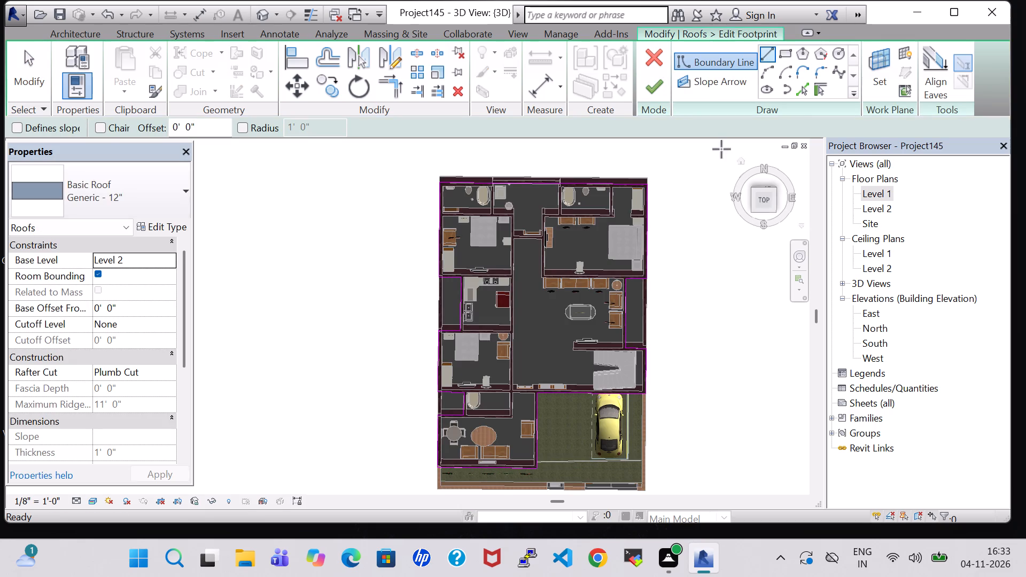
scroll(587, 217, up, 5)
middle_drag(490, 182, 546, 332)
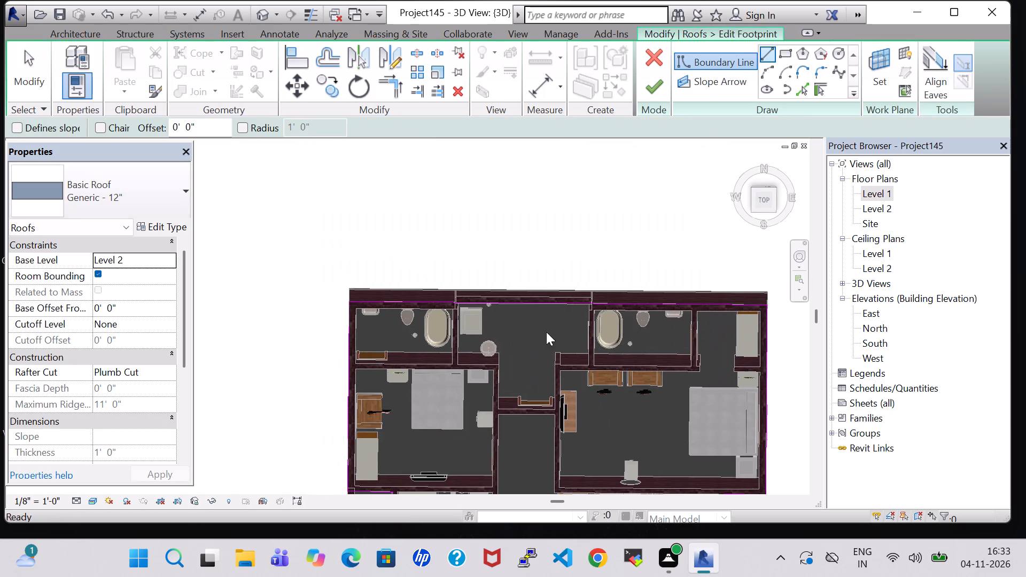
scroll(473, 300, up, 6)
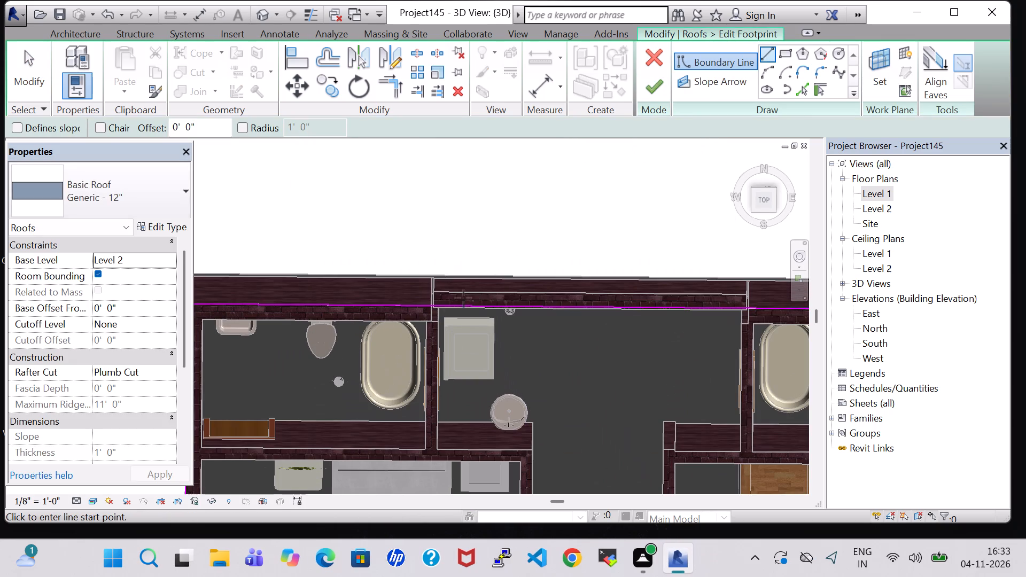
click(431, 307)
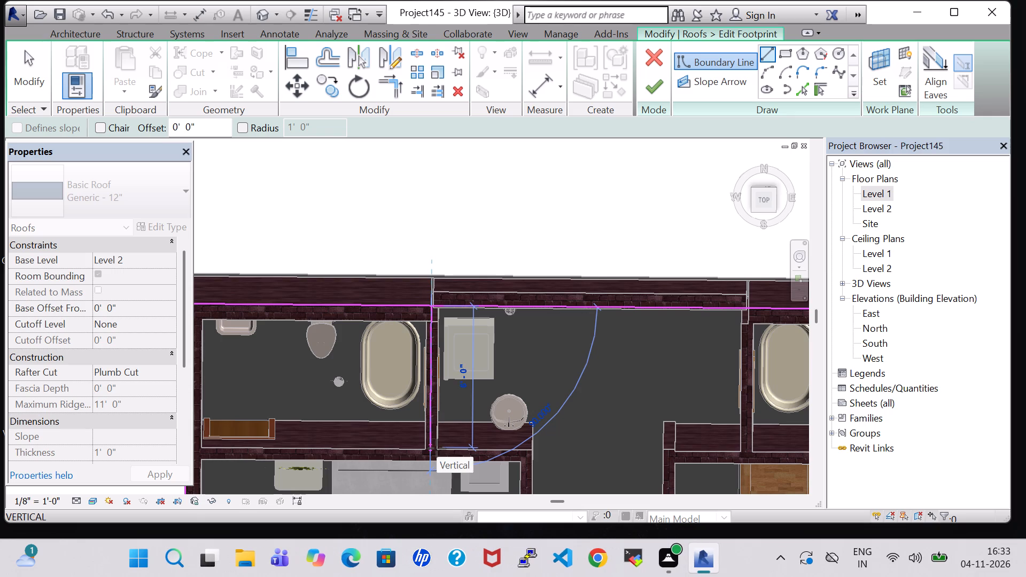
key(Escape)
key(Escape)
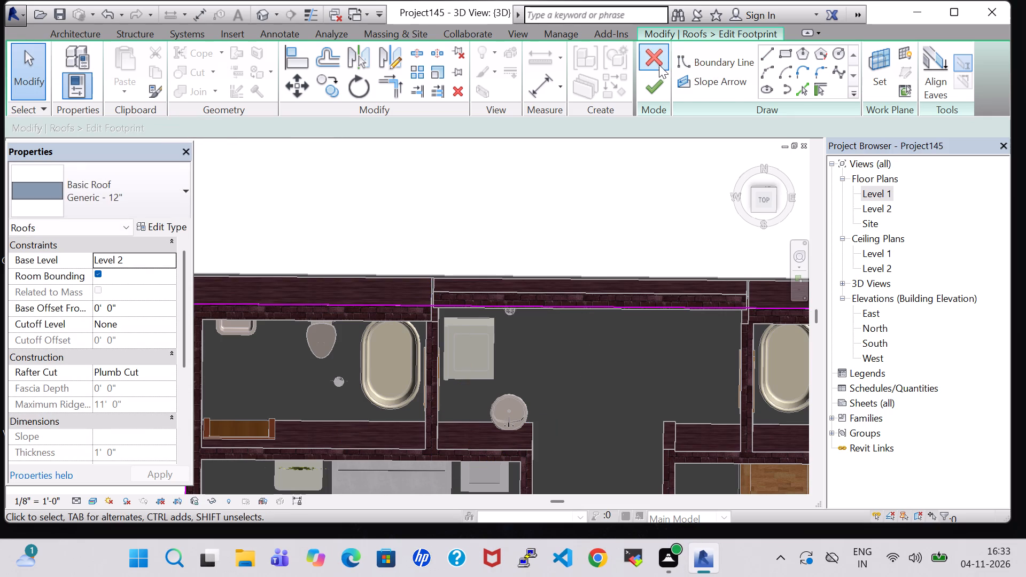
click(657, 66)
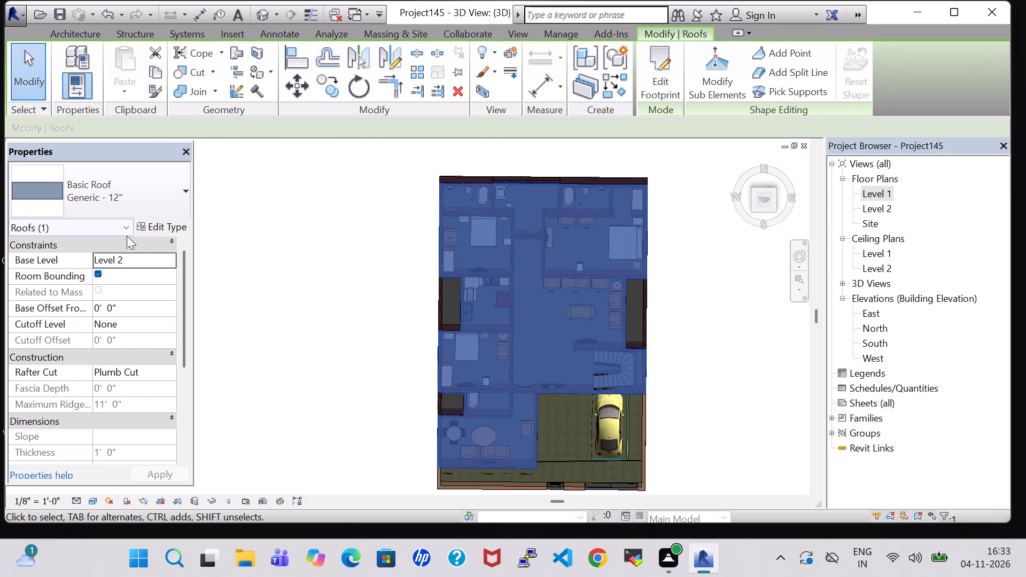
Assign the Brick, Soldier Course material to the structure layer of the Generic - 12" roof type.
click(167, 227)
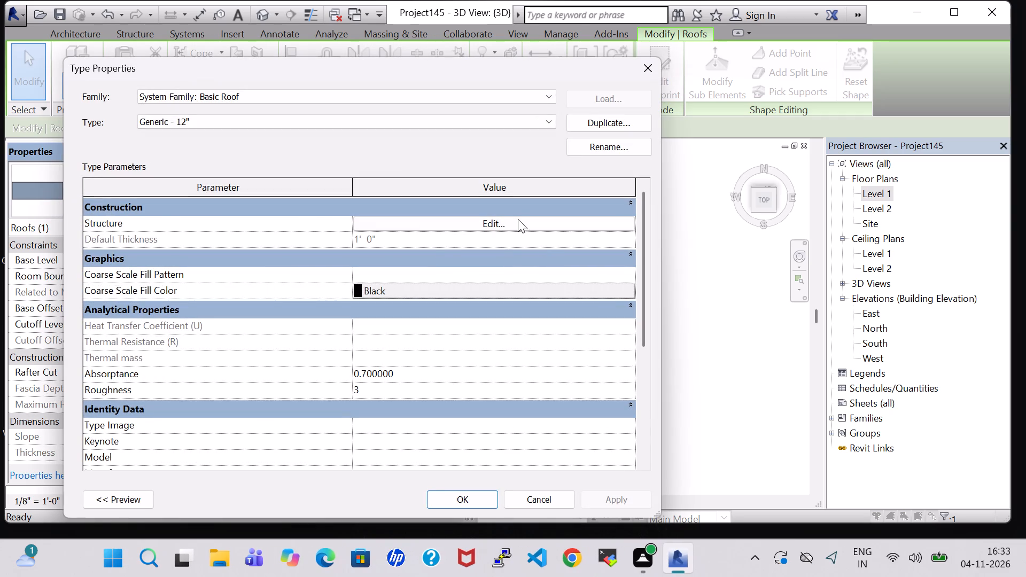
click(499, 222)
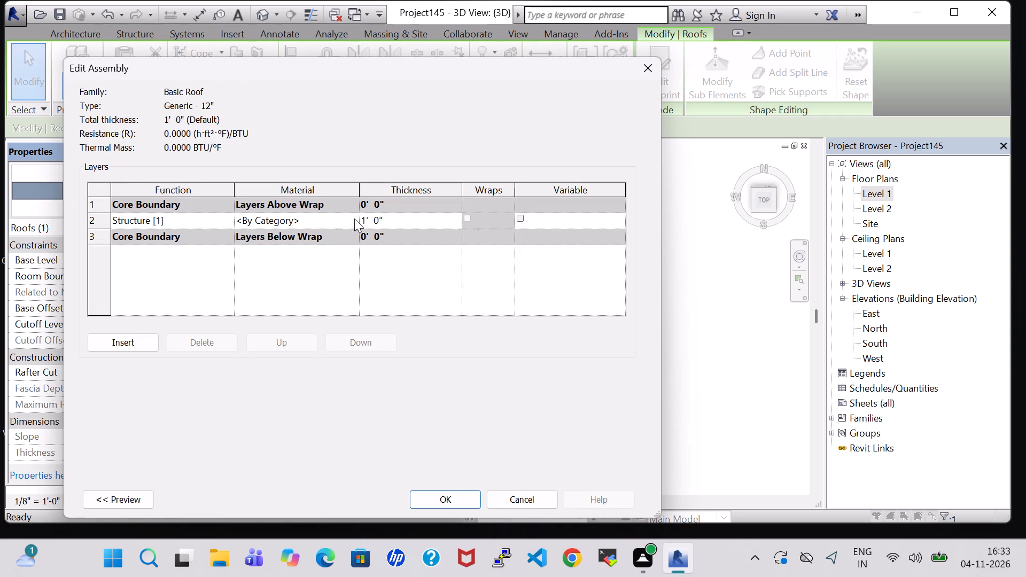
click(353, 217)
scroll(380, 363, up, 13)
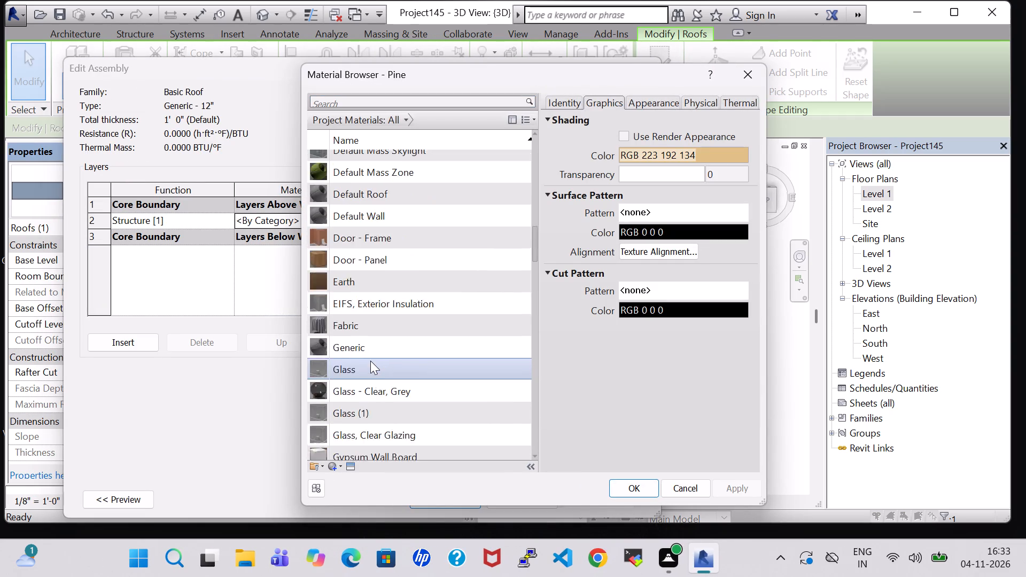
scroll(370, 361, up, 12)
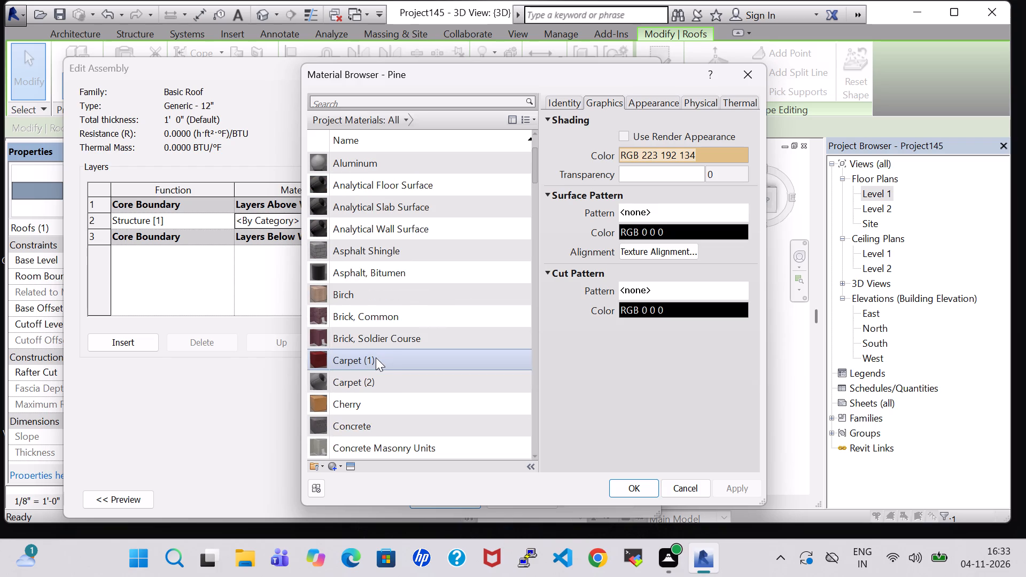
click(386, 340)
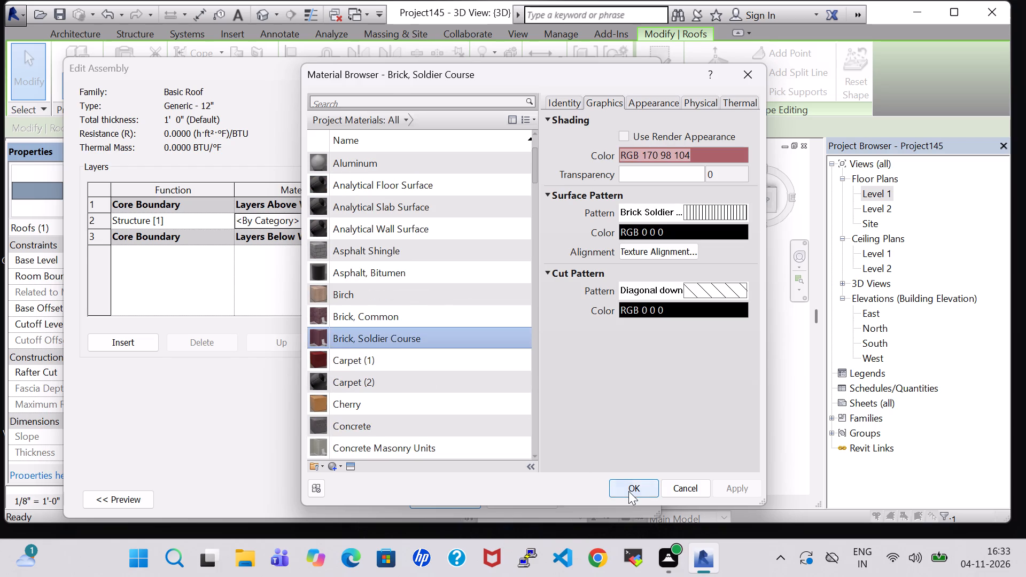
click(628, 491)
click(436, 508)
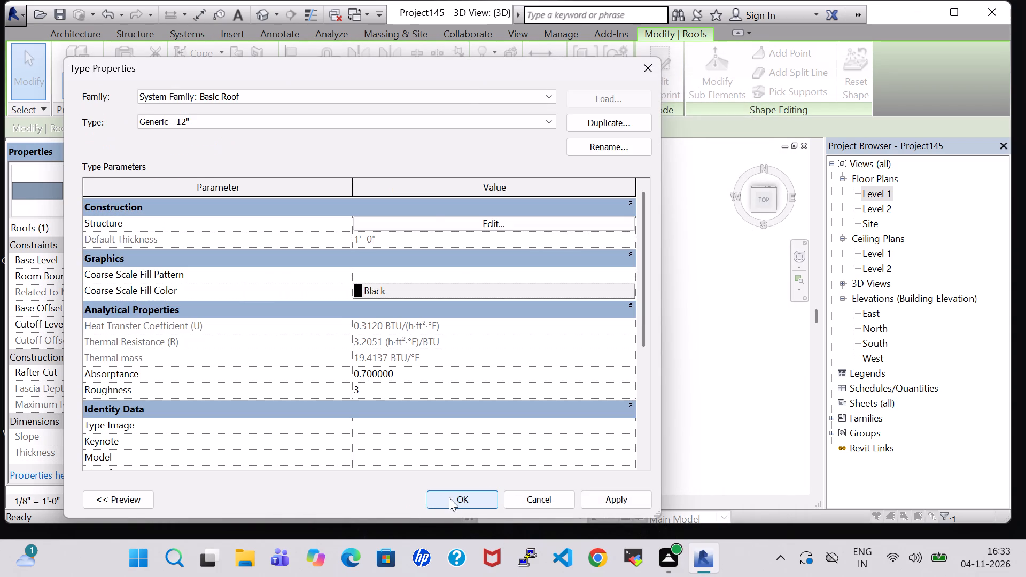
click(453, 497)
click(715, 356)
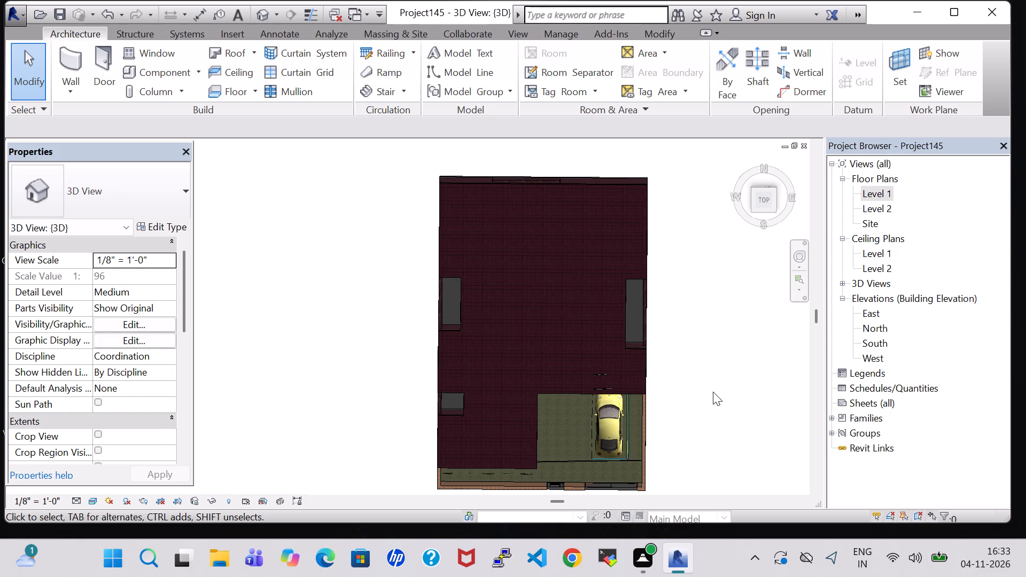
Examine the brick roof, its open-to-sky recesses and the outer walls in 3D from the front and side.
middle_drag(707, 400, 724, 267)
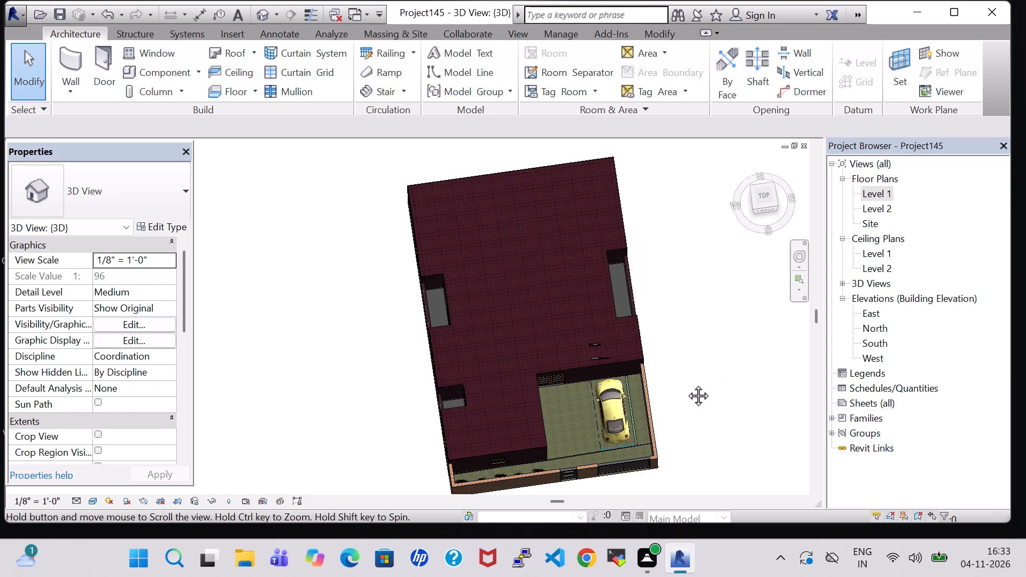
middle_drag(684, 385, 657, 249)
shift+middle_drag(690, 360, 693, 277)
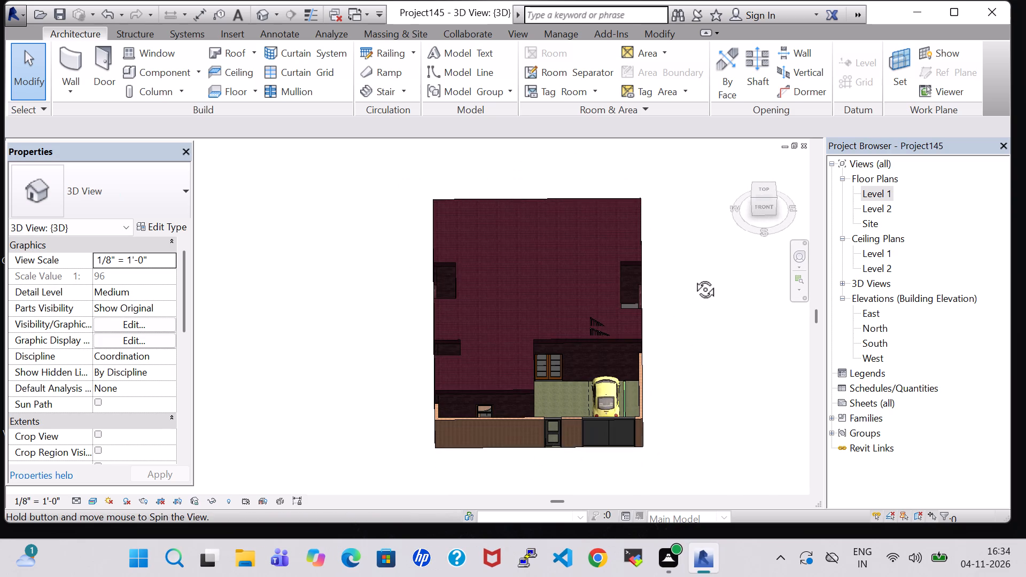
shift+middle_drag(693, 277, 691, 231)
middle_drag(677, 277, 595, 356)
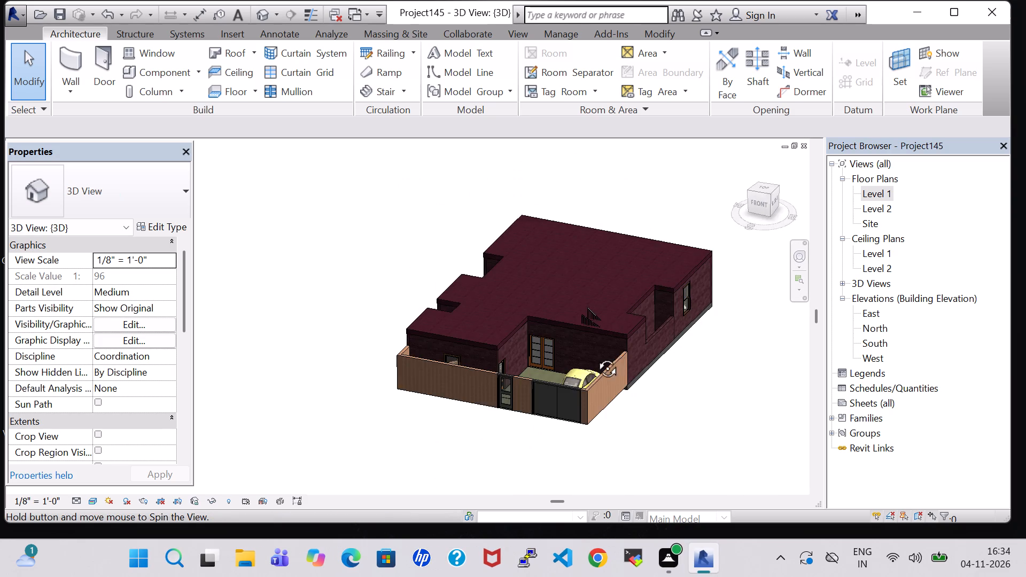
middle_drag(595, 356, 523, 367)
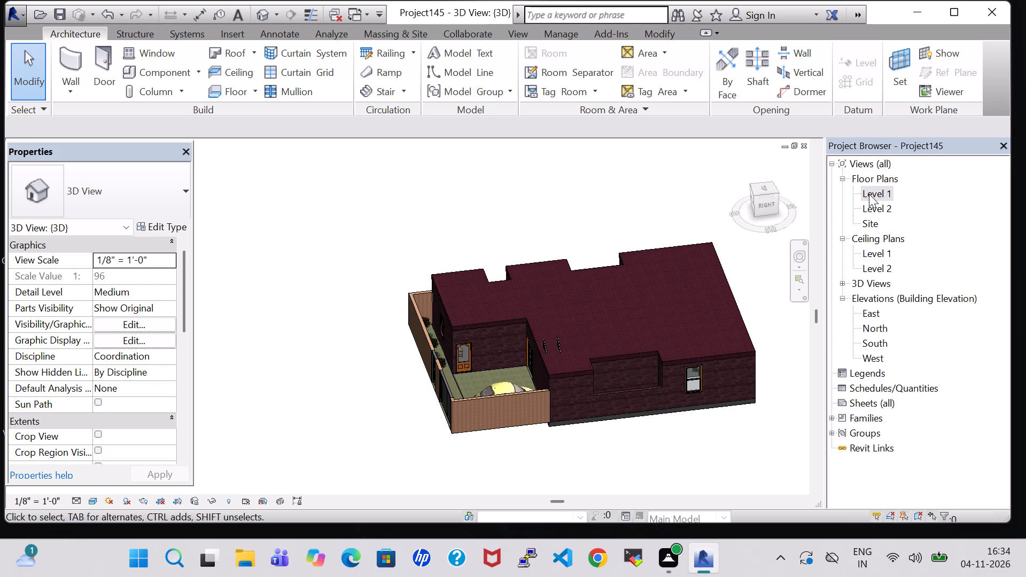
On the Level 1 plan, set the unconnected height of the outer wall along the kitchen's open-to-sky area to 2'-0".
double_click(869, 194)
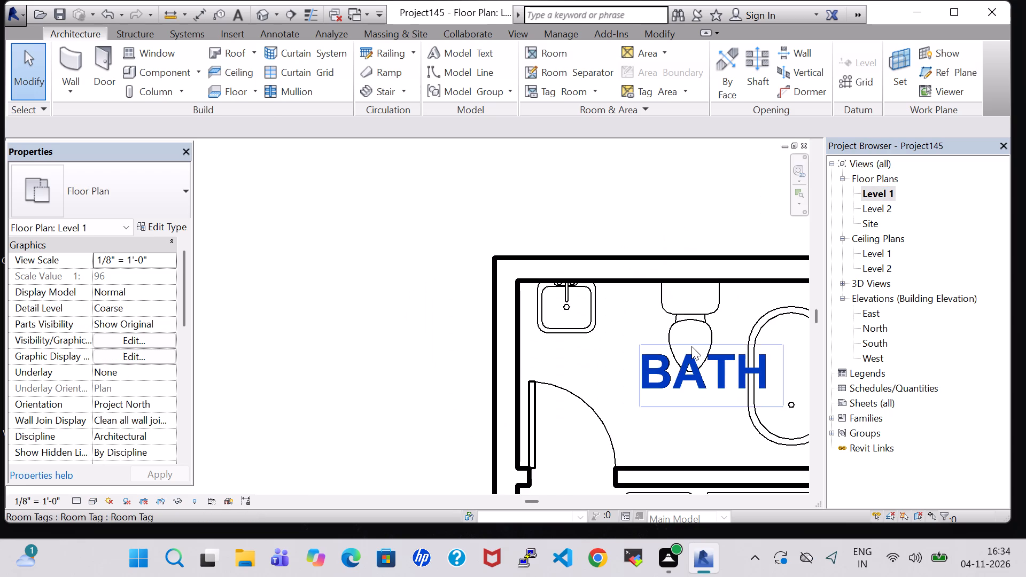
scroll(693, 346, down, 7)
middle_drag(693, 348, 688, 191)
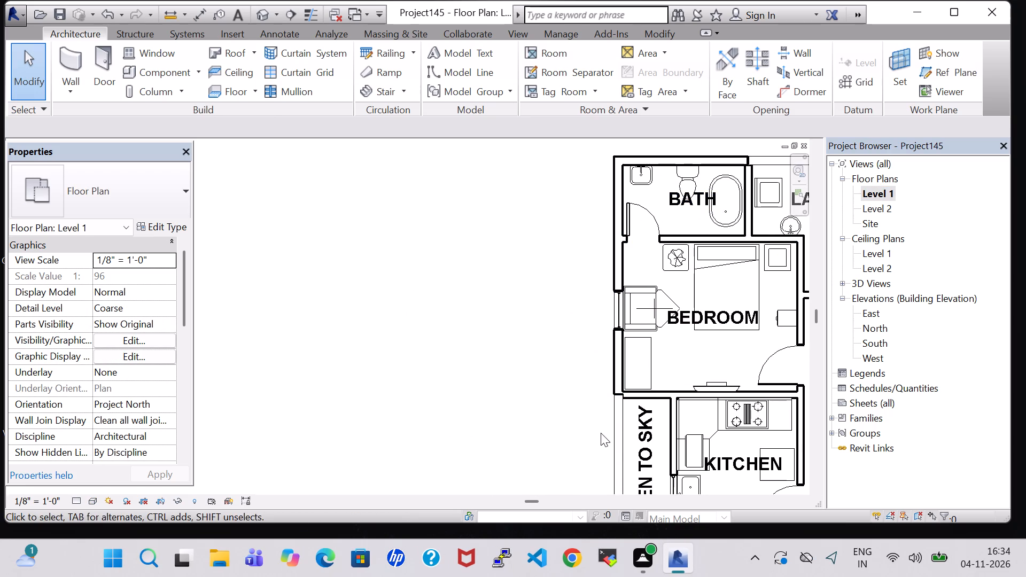
click(619, 443)
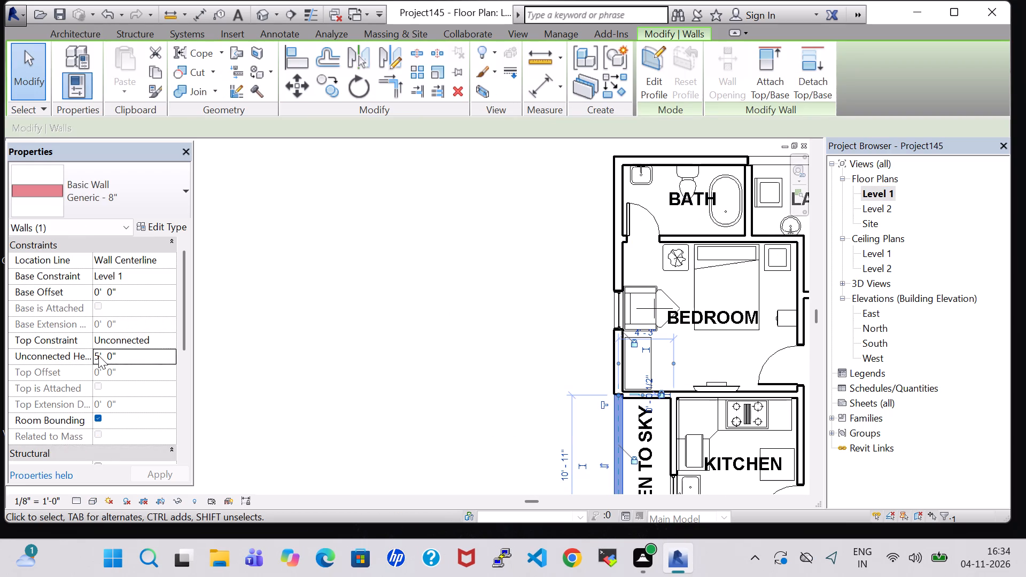
double_click(98, 355)
key(BackSpace)
key(2)
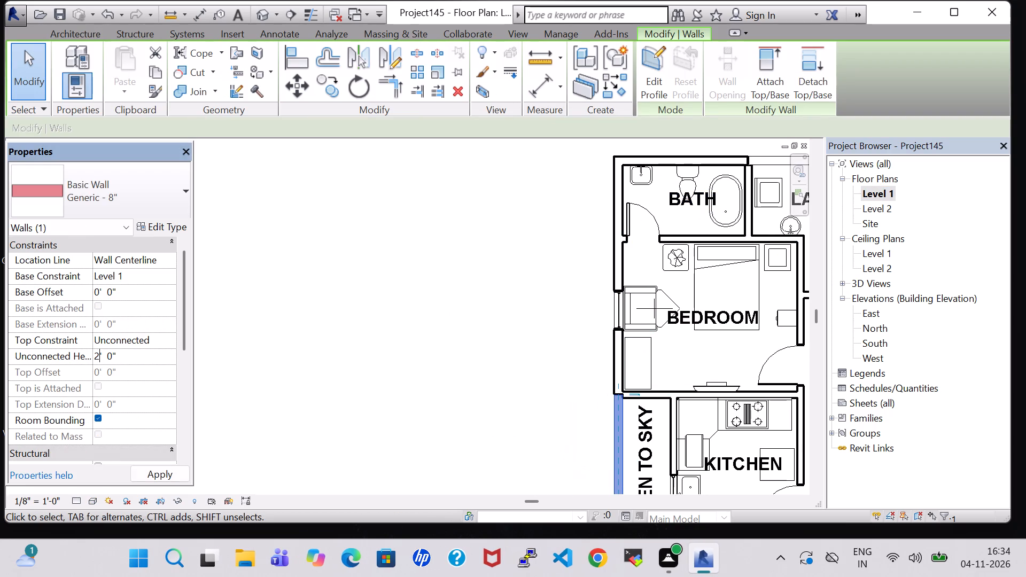
click(155, 472)
click(309, 313)
Set the unconnected height of the outer wall along the OPEN area below the guest bedroom to 2'-0".
scroll(309, 313, down, 4)
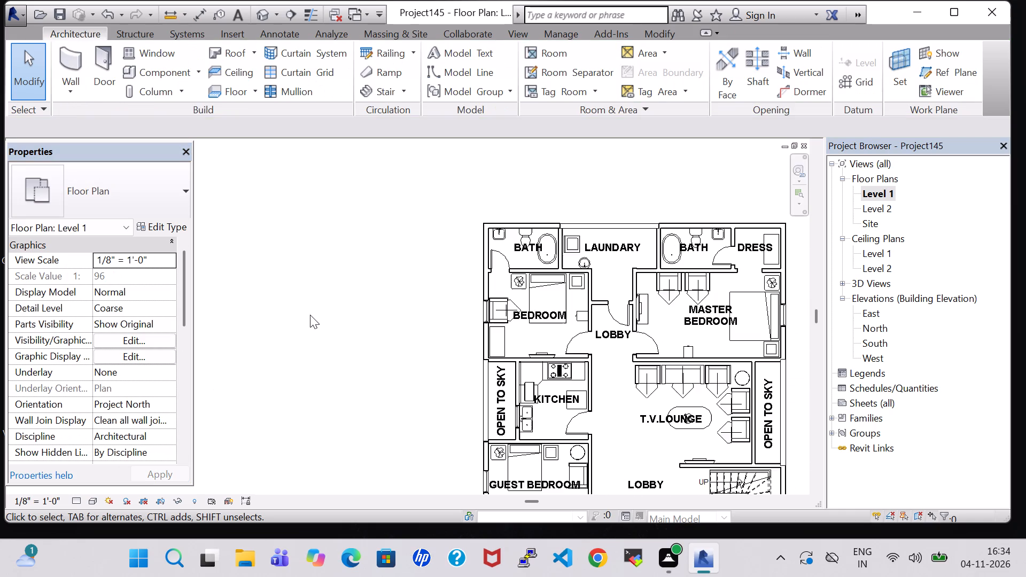
middle_drag(428, 412, 388, 276)
click(444, 379)
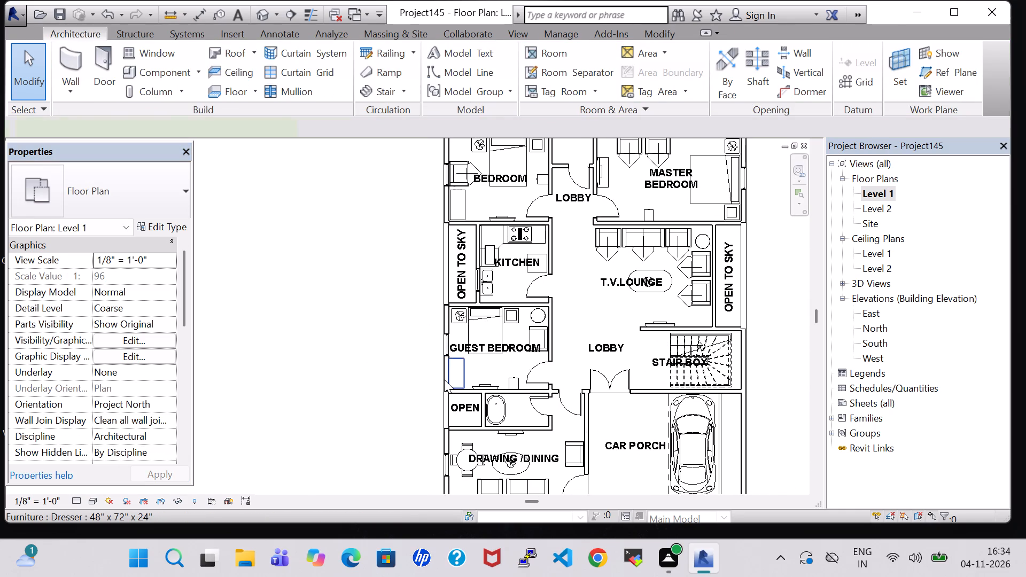
click(418, 419)
click(449, 417)
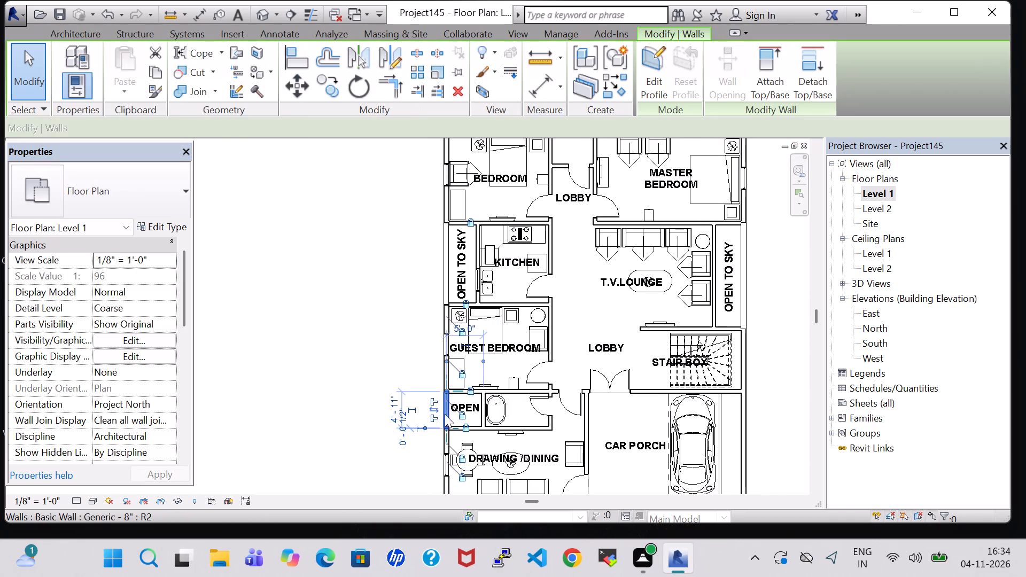
click(101, 359)
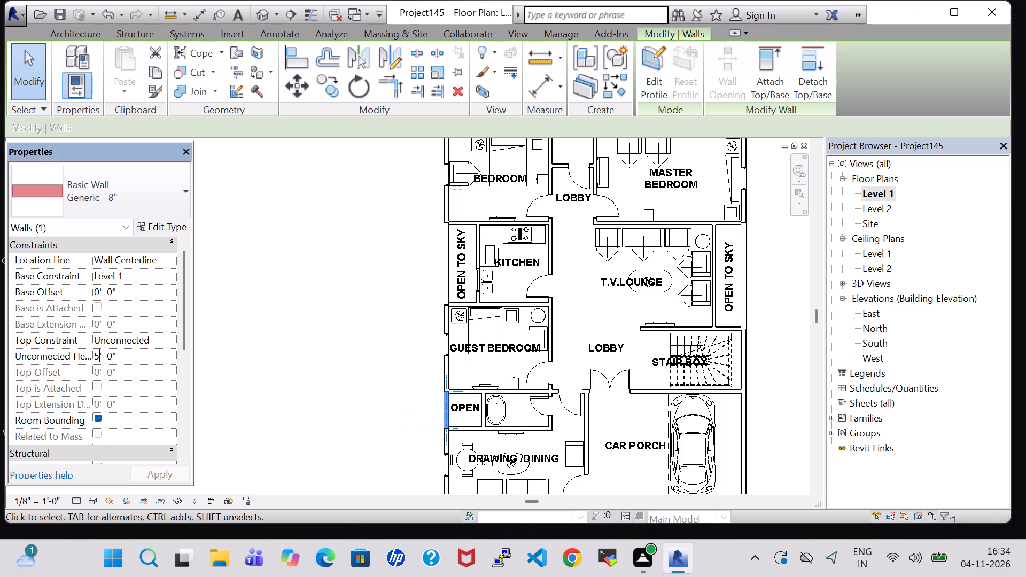
key(BackSpace)
key(2)
click(157, 481)
click(324, 361)
Set the unconnected height of the outer wall along the T.V. lounge's open-to-sky area to 2'-0".
middle_drag(324, 361, 253, 333)
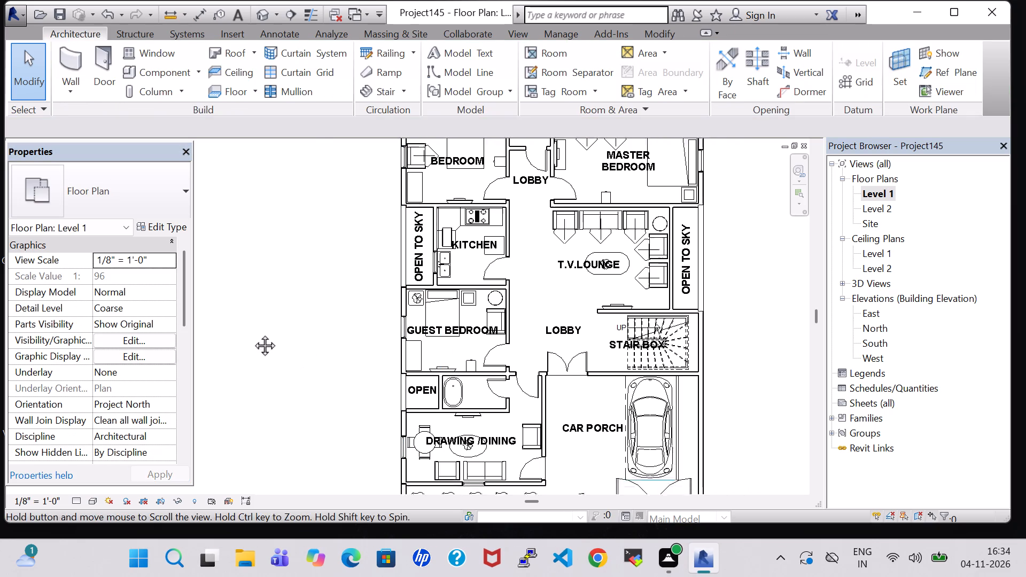
middle_drag(253, 333, 192, 327)
click(611, 231)
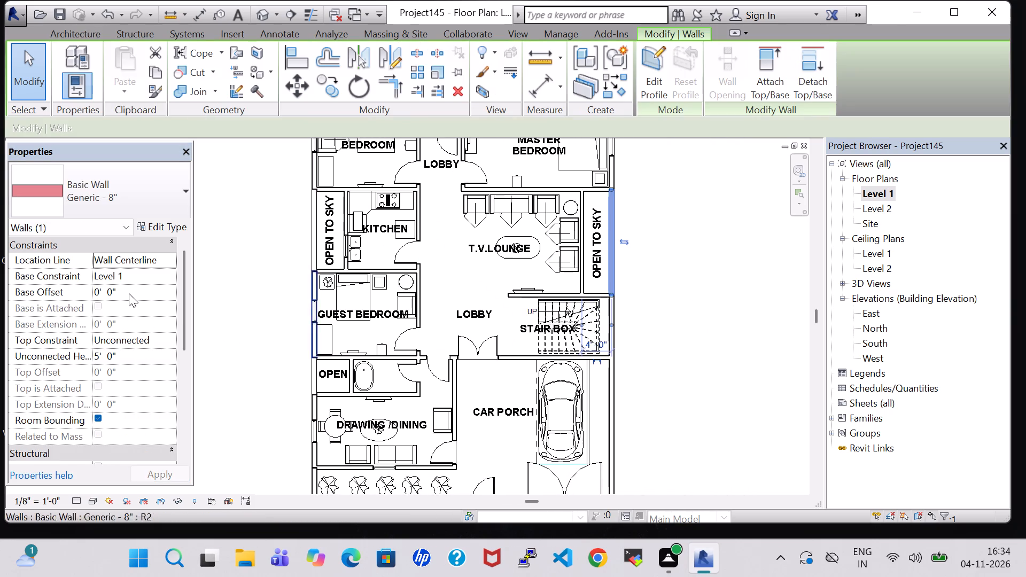
double_click(98, 354)
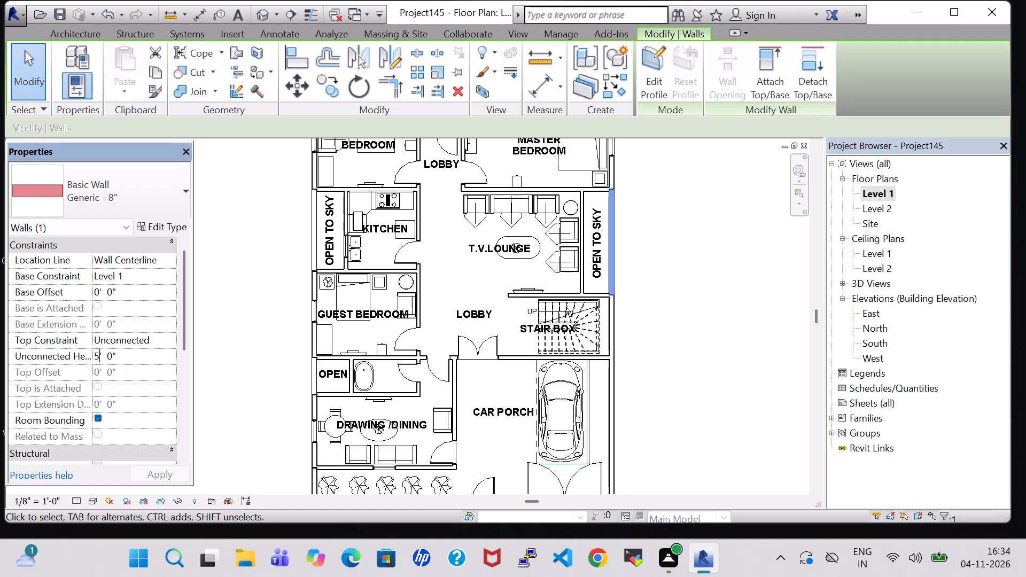
key(Delete)
key(BackSpace)
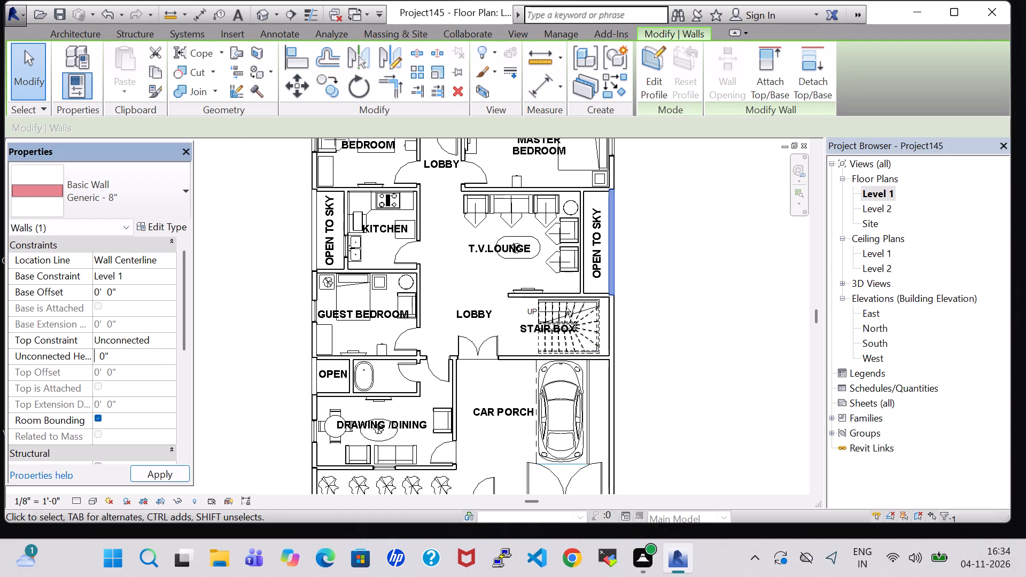
key(2)
key(apostrophe)
click(162, 479)
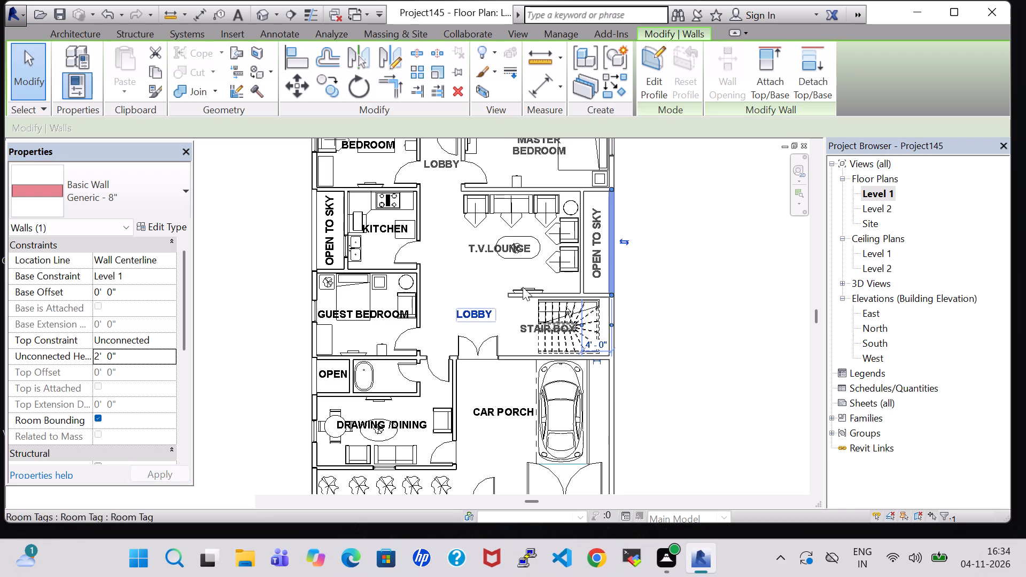
click(713, 244)
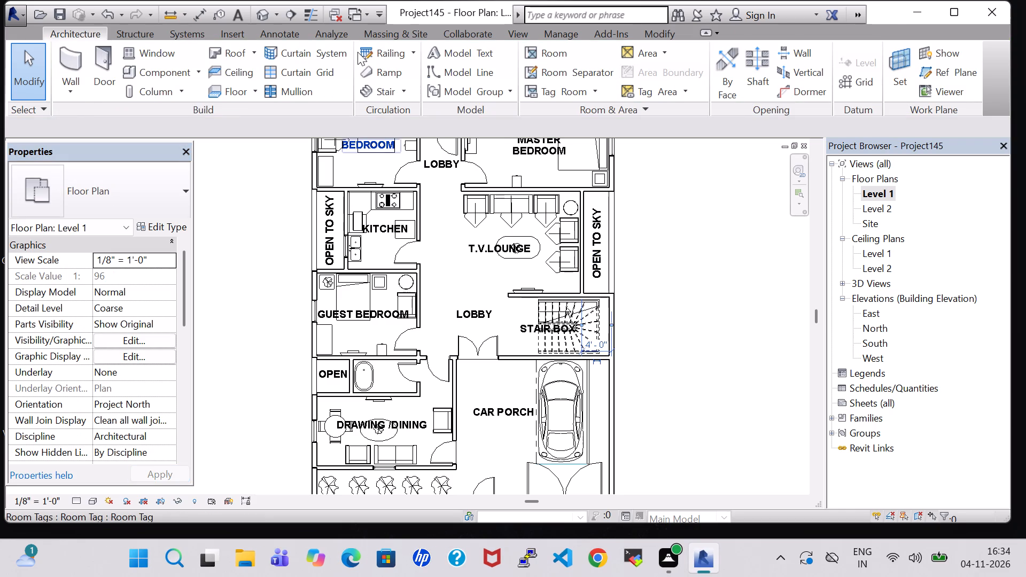
Sketch a railing path 14'-0" long on the centreline of the lowered wall beside the T.V. lounge's open-to-sky area and finish the railing.
click(367, 59)
scroll(617, 259, up, 3)
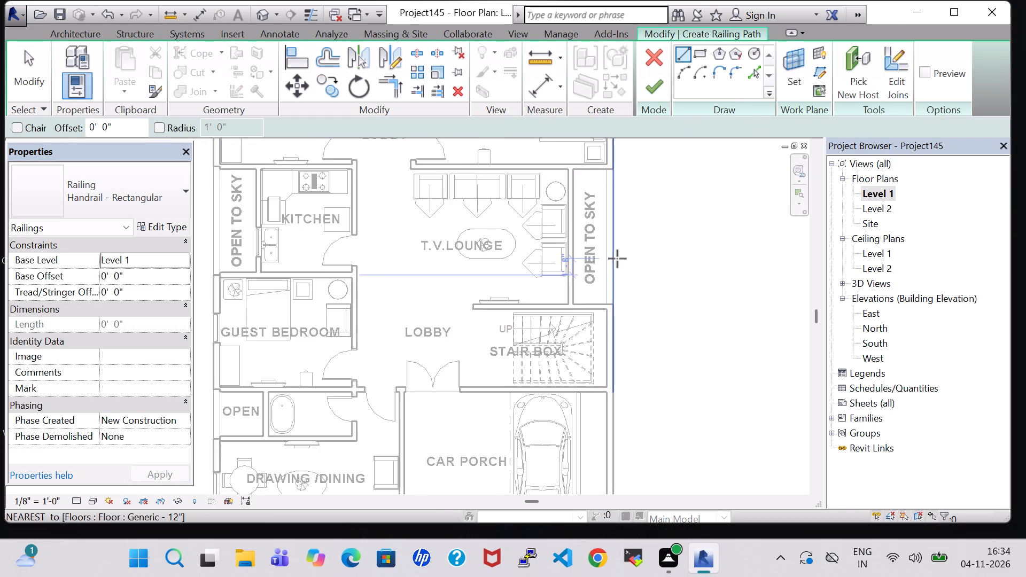
scroll(619, 262, down, 1)
scroll(620, 262, up, 3)
middle_drag(619, 199, 638, 294)
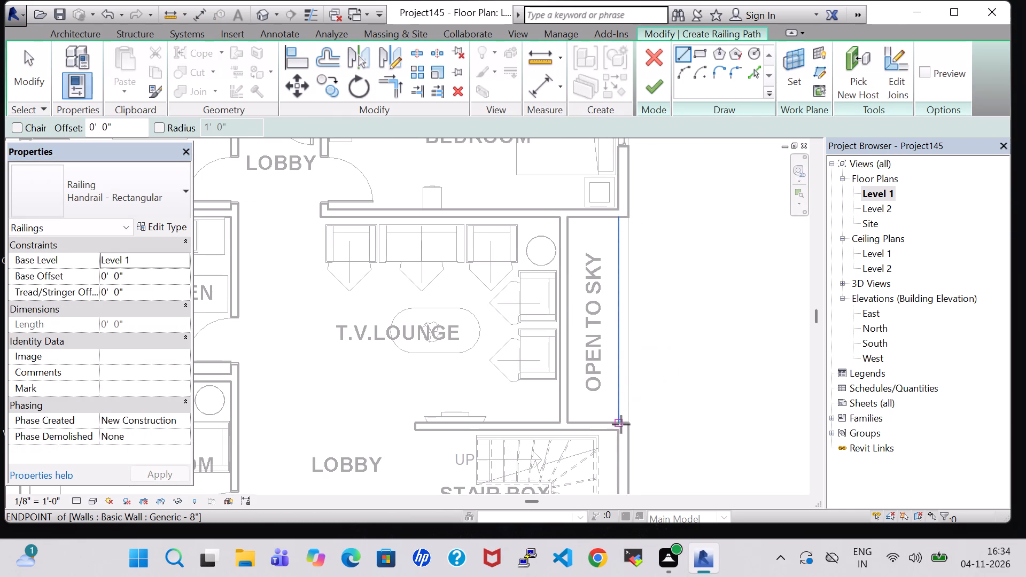
click(623, 420)
scroll(623, 420, up, 3)
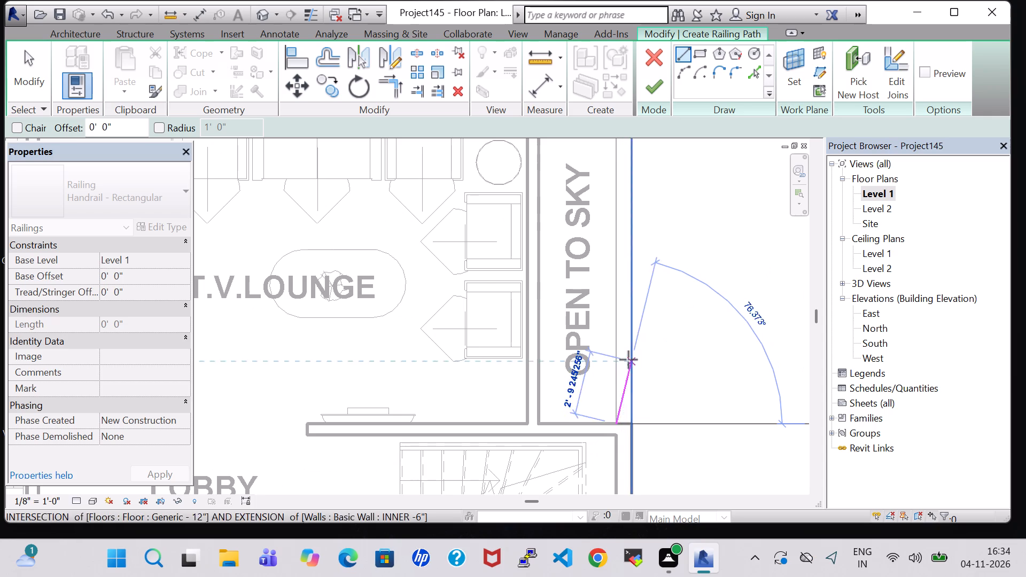
key(Escape)
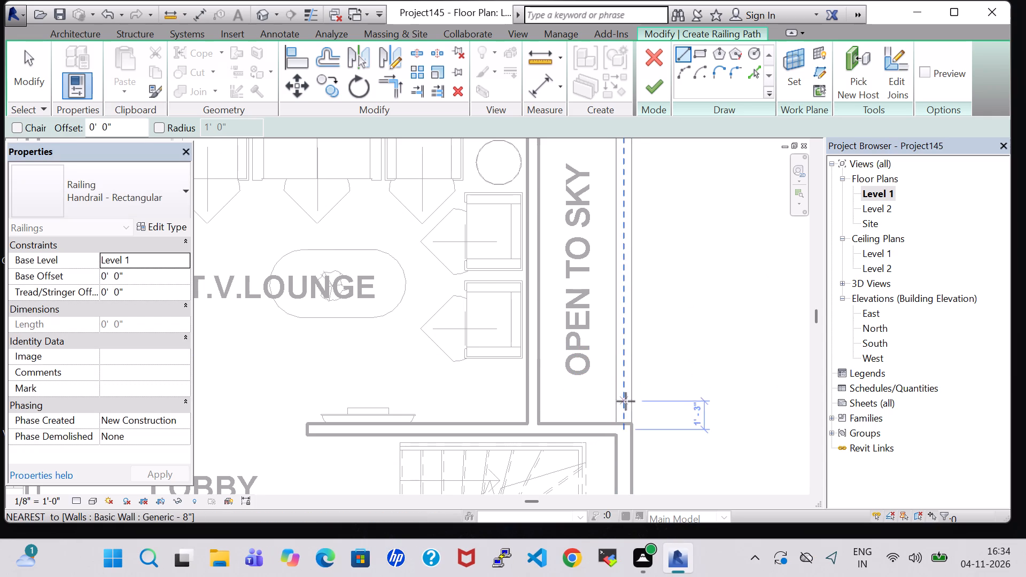
click(624, 423)
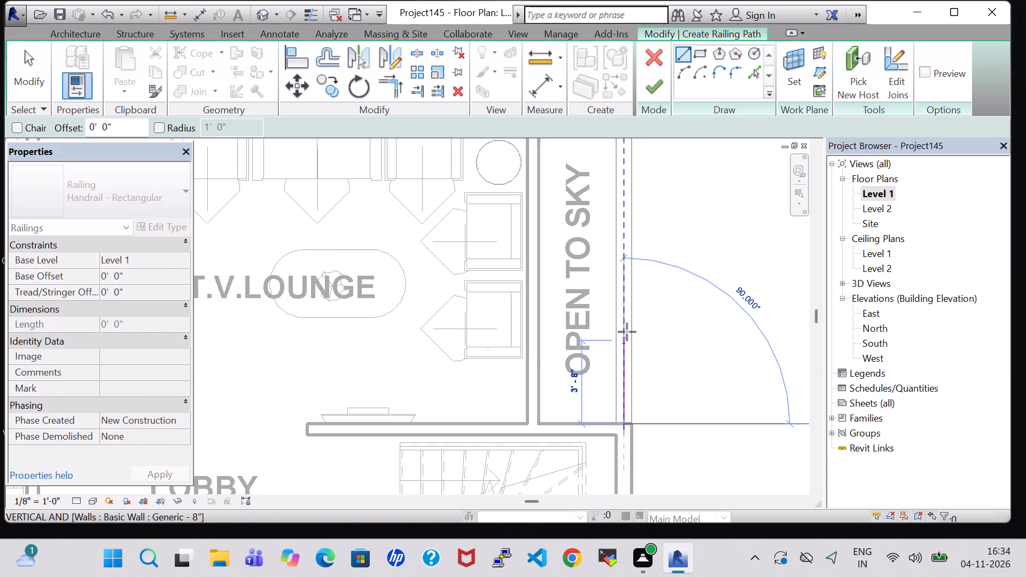
middle_drag(625, 261, 637, 447)
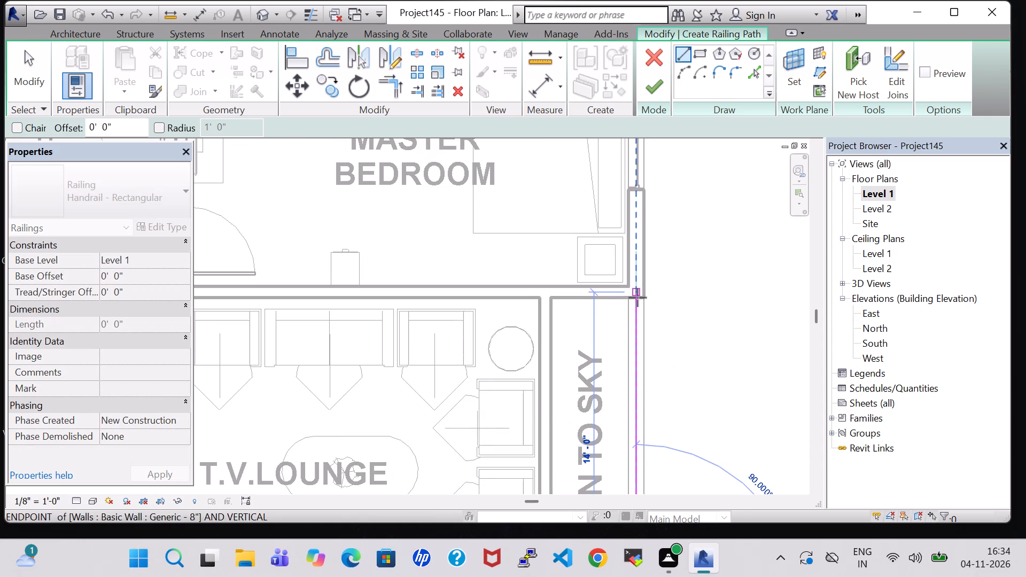
click(638, 298)
click(660, 94)
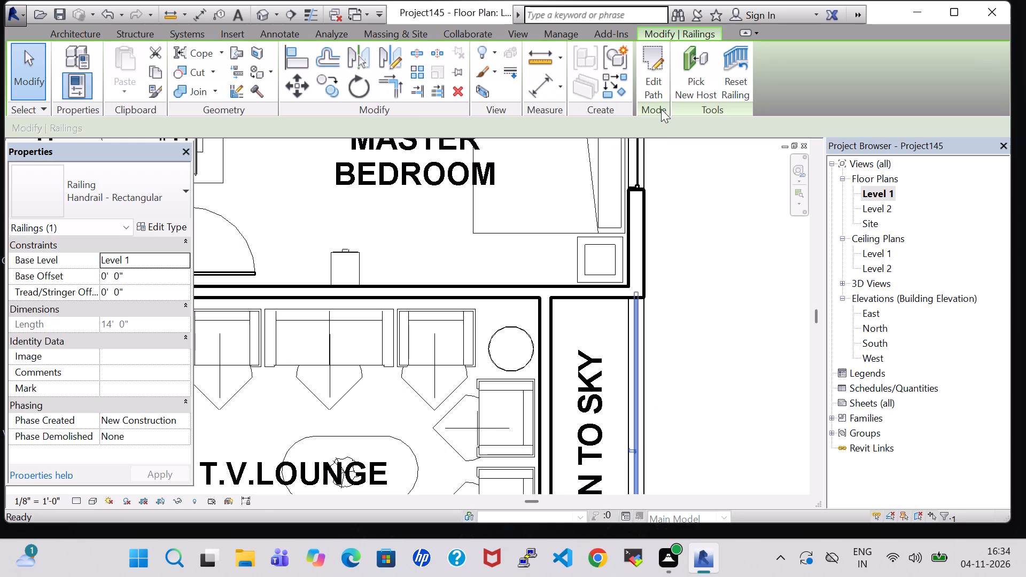
Change the new railing's type to Glass Panel - Bottom Fill and set its base offset to 2'-0".
scroll(651, 377, down, 5)
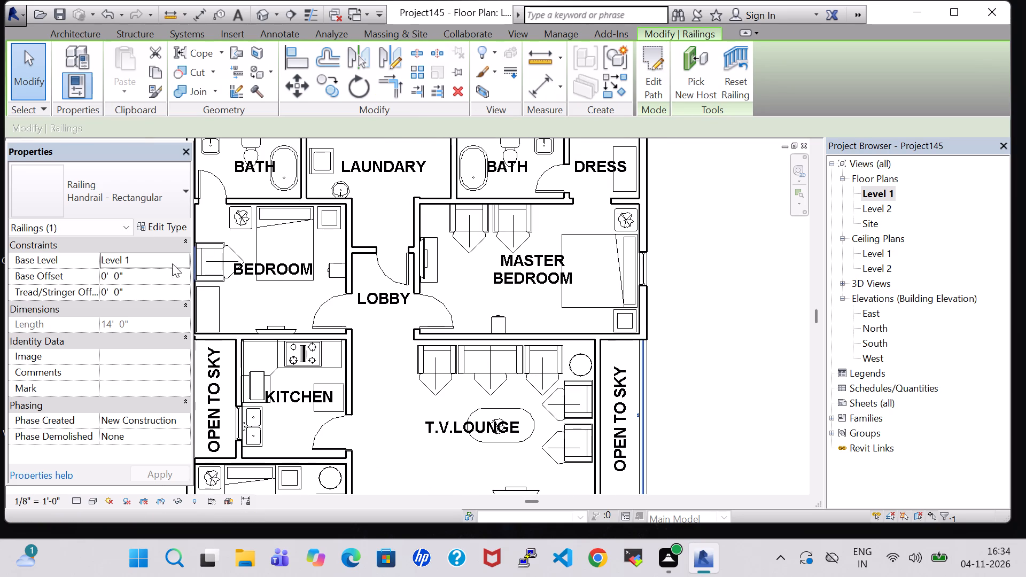
click(129, 193)
scroll(119, 261, up, 3)
click(119, 266)
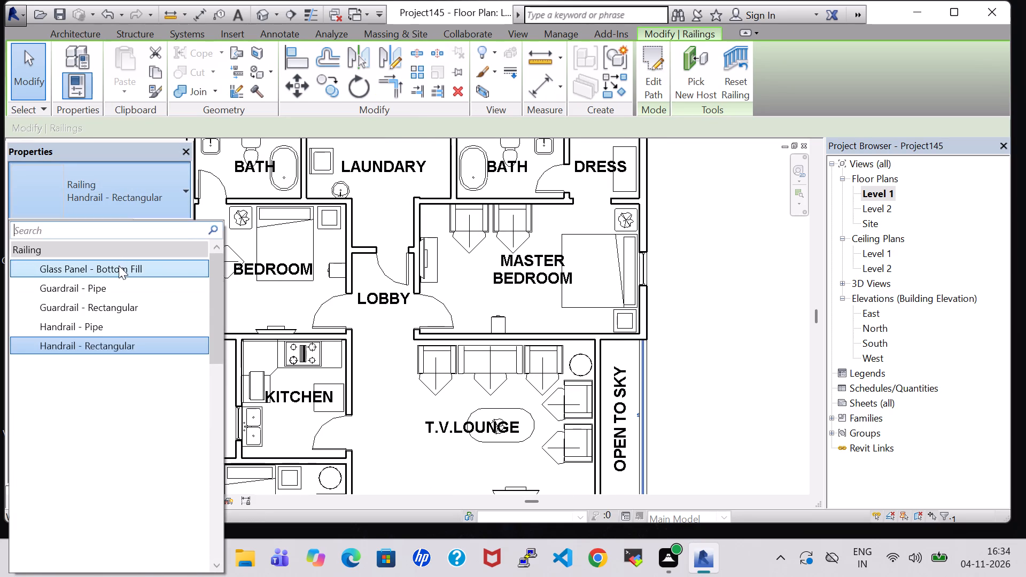
click(108, 279)
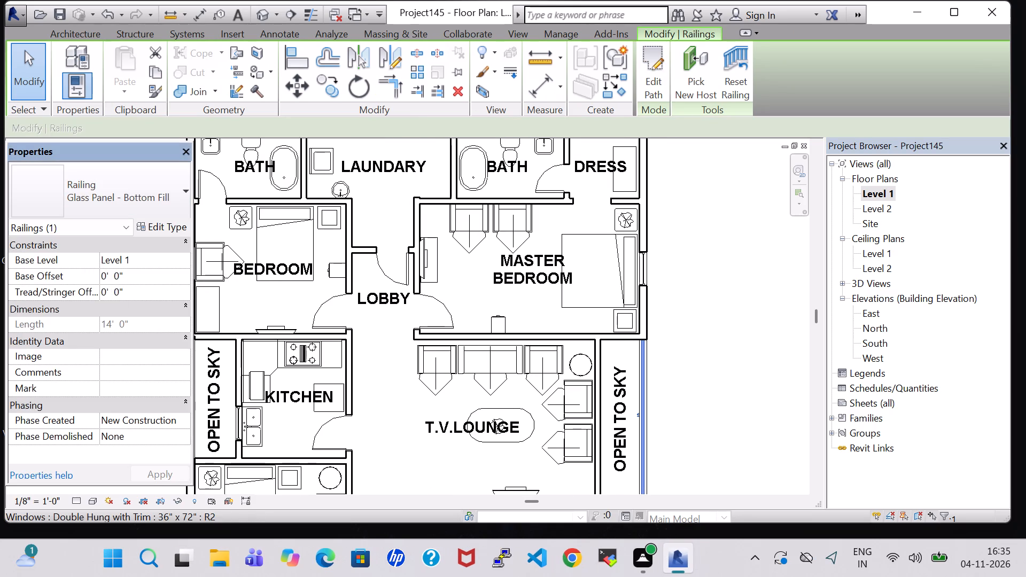
key(BackSpace)
key(2)
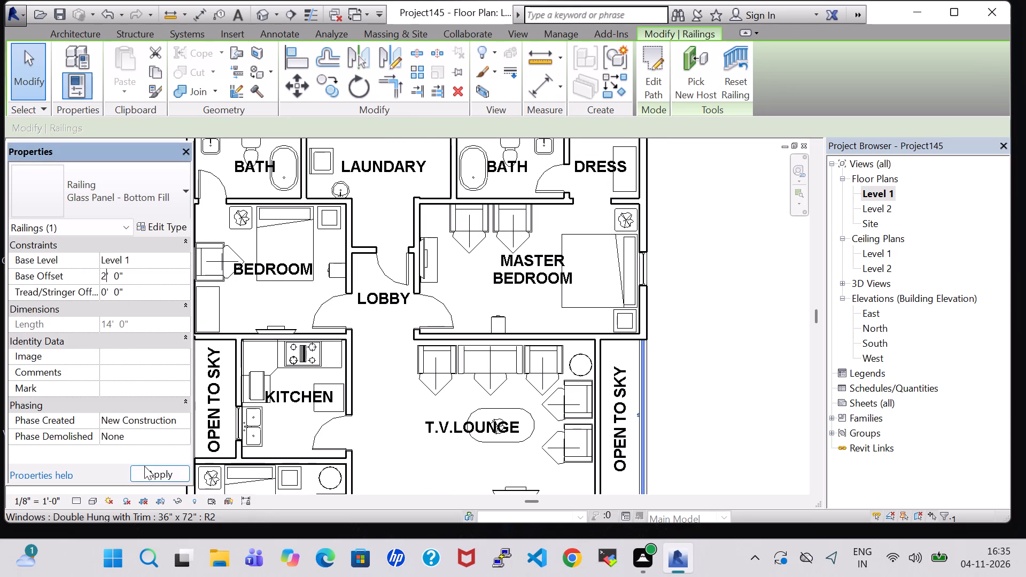
Apply the 2'-0" base offset to the glass railing beside the T.V. lounge's open-to-sky area.
click(149, 471)
click(733, 391)
Sketch a railing path 11'-0 1/2" long on the centreline of the lowered wall beside the kitchen's open-to-sky area and finish the railing.
scroll(733, 391, down, 4)
middle_drag(733, 392, 801, 279)
scroll(733, 392, up, 1)
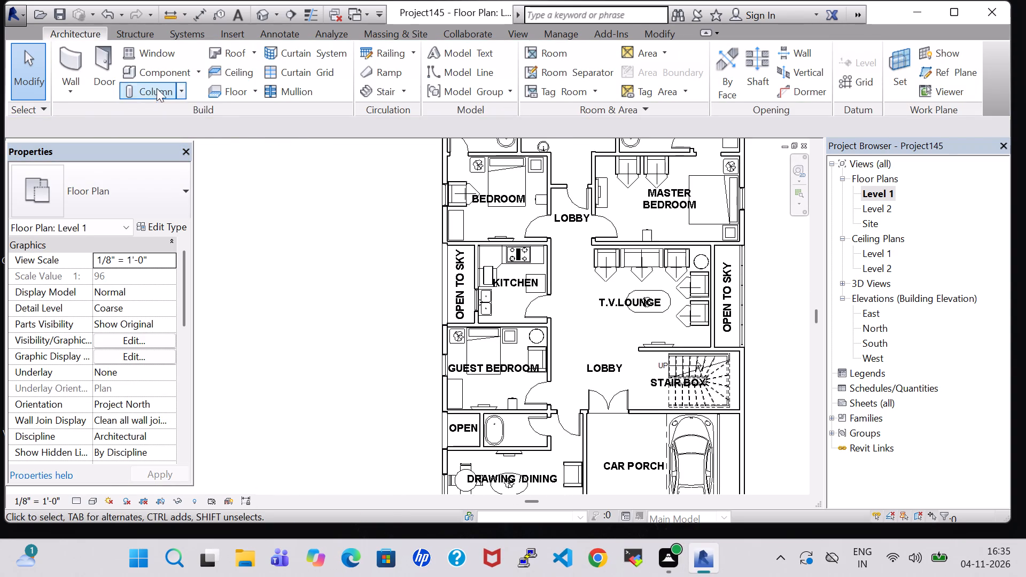
click(387, 46)
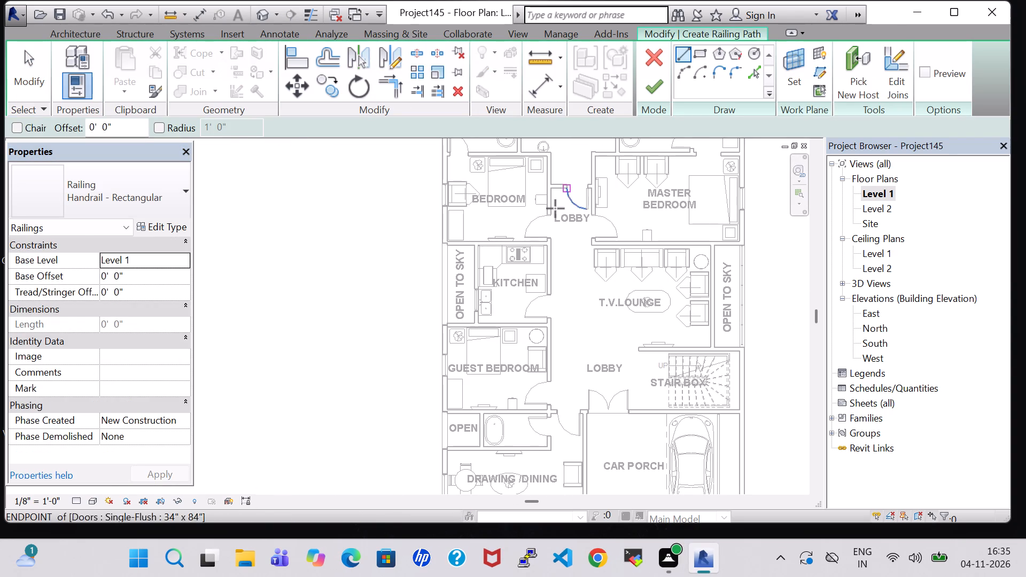
scroll(417, 313, up, 6)
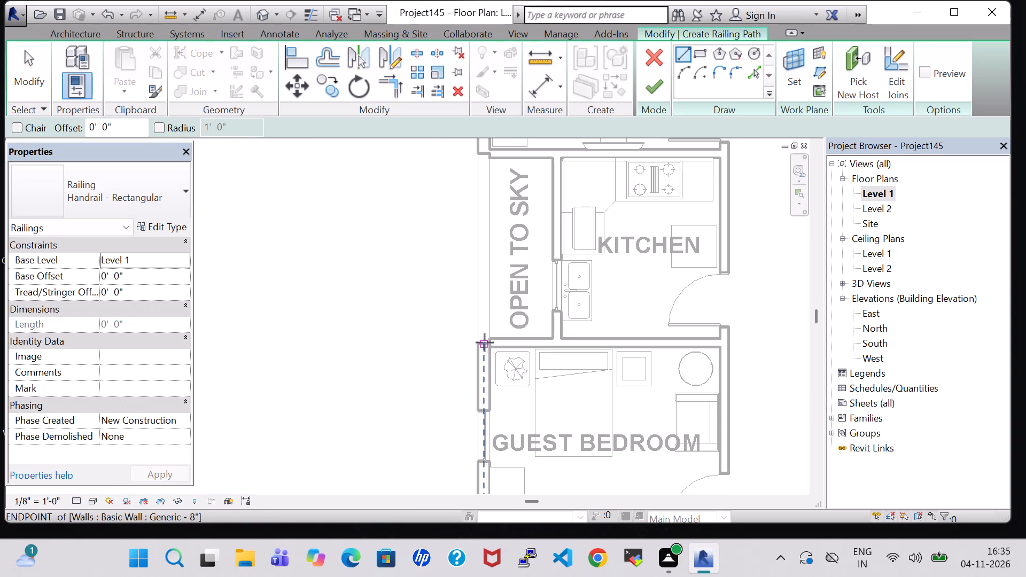
click(484, 343)
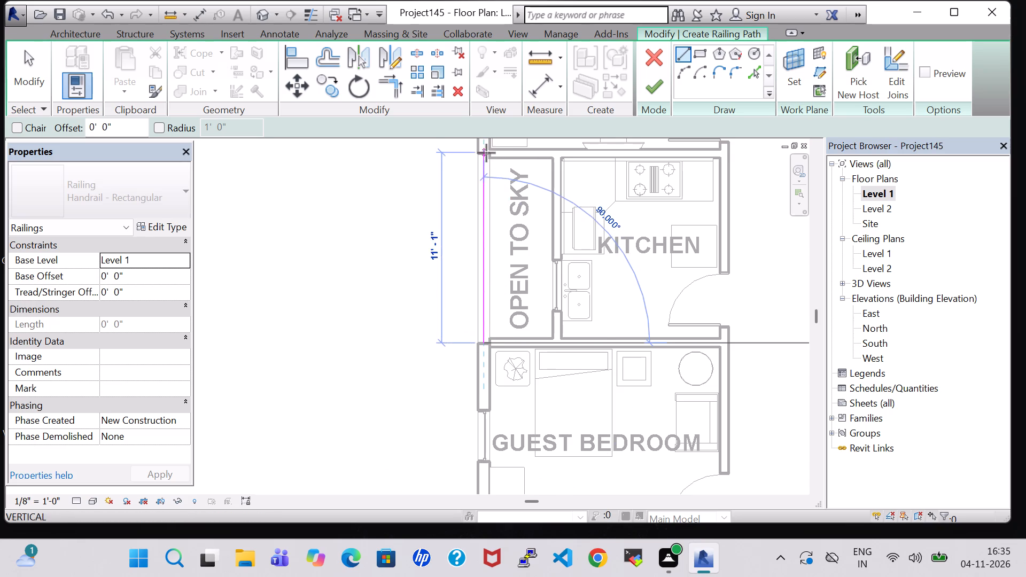
click(486, 153)
click(649, 89)
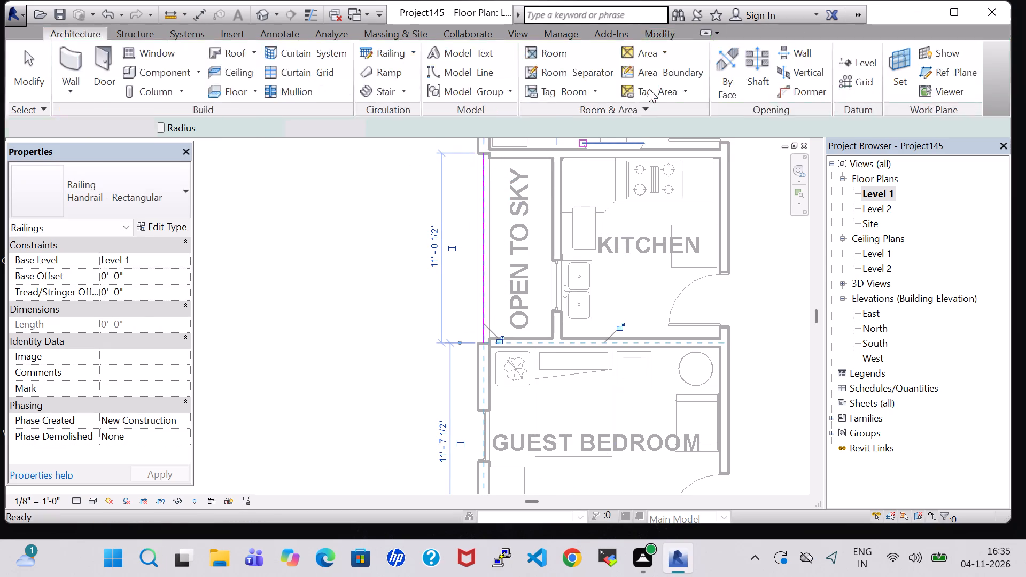
Change the kitchen-side railing's type to Glass Panel - Bottom Fill and set its base offset to 2'-0".
click(126, 191)
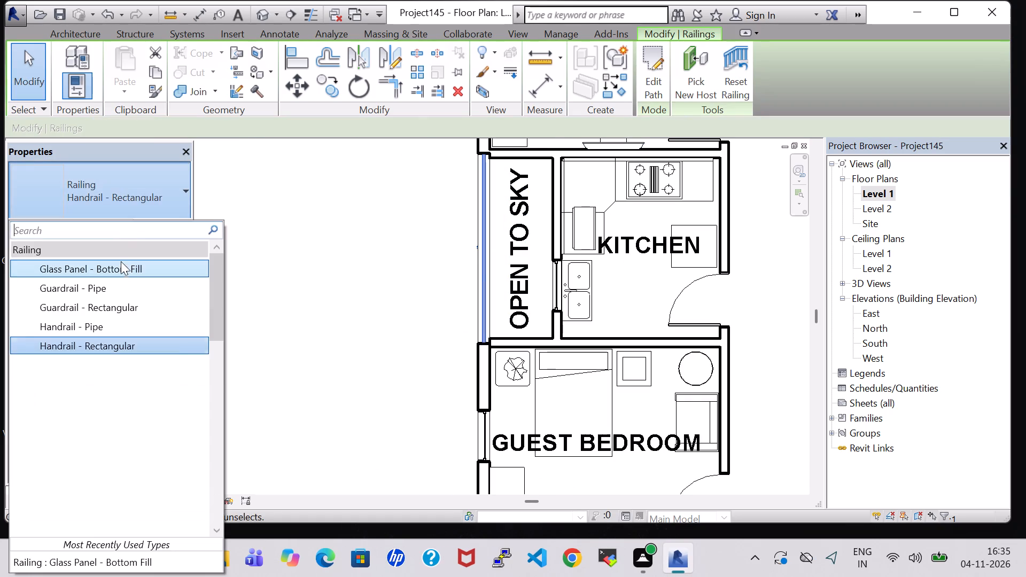
click(121, 265)
double_click(105, 274)
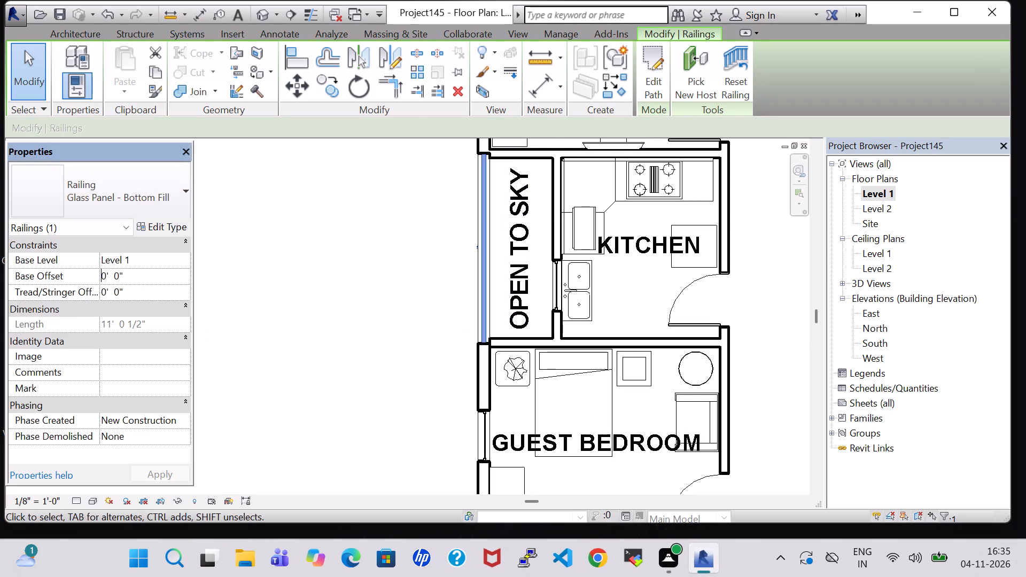
key(BackSpace)
key(2)
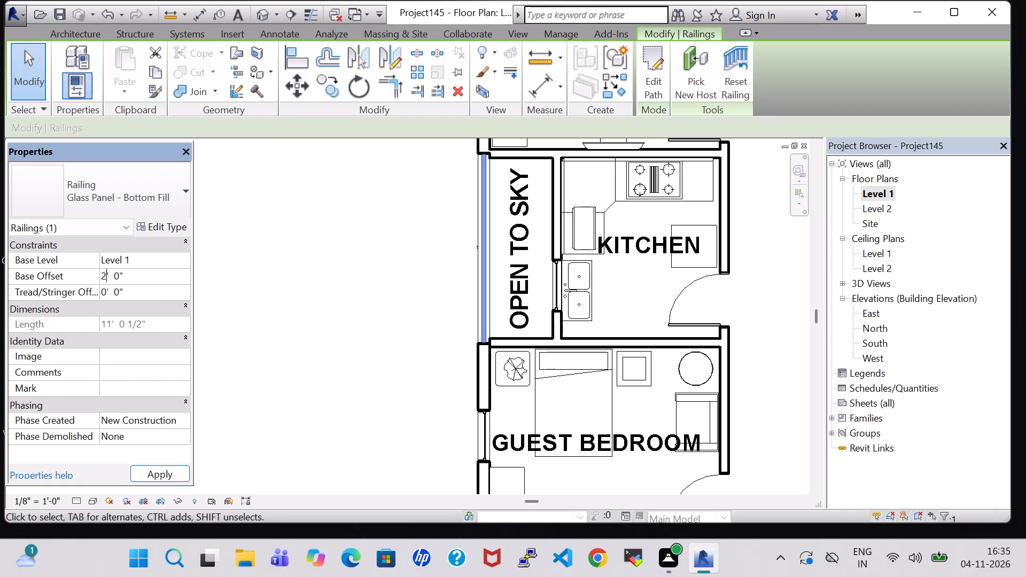
click(159, 477)
click(309, 275)
Sketch a railing path 5'-0 1/2" long on the centreline of the lowered wall along the OPEN area and finish the railing.
scroll(309, 275, down, 5)
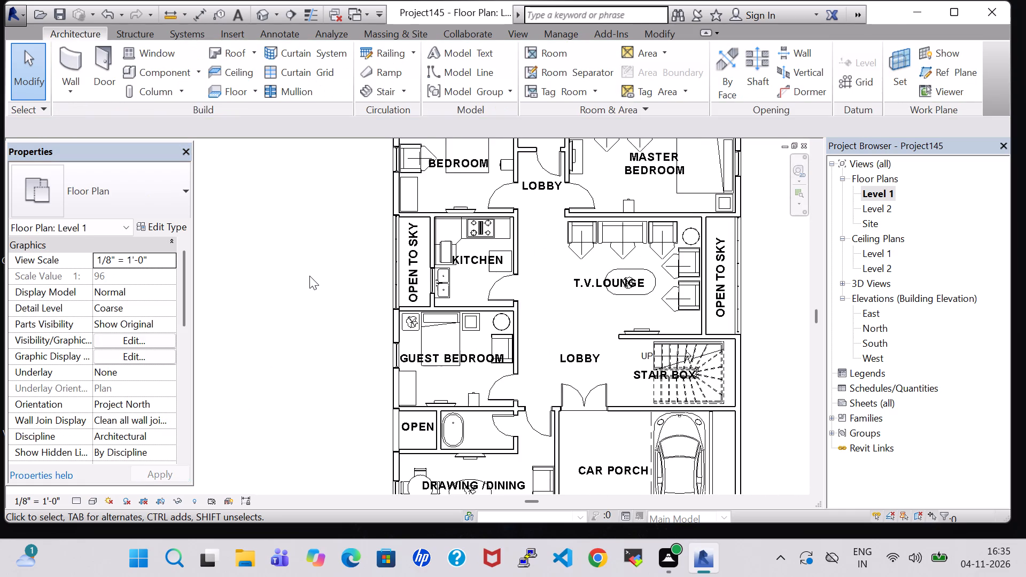
middle_drag(309, 276, 269, 239)
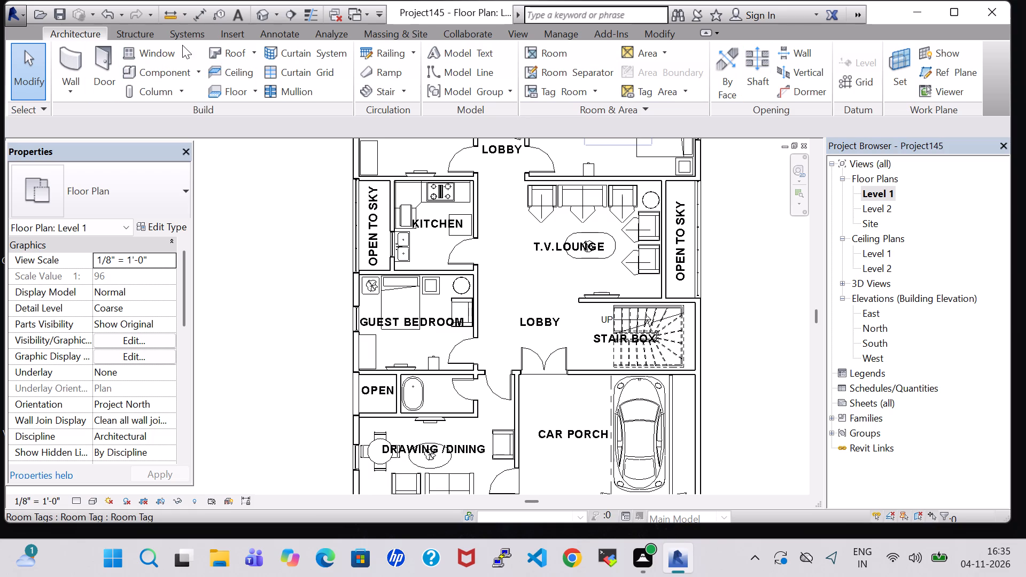
click(395, 46)
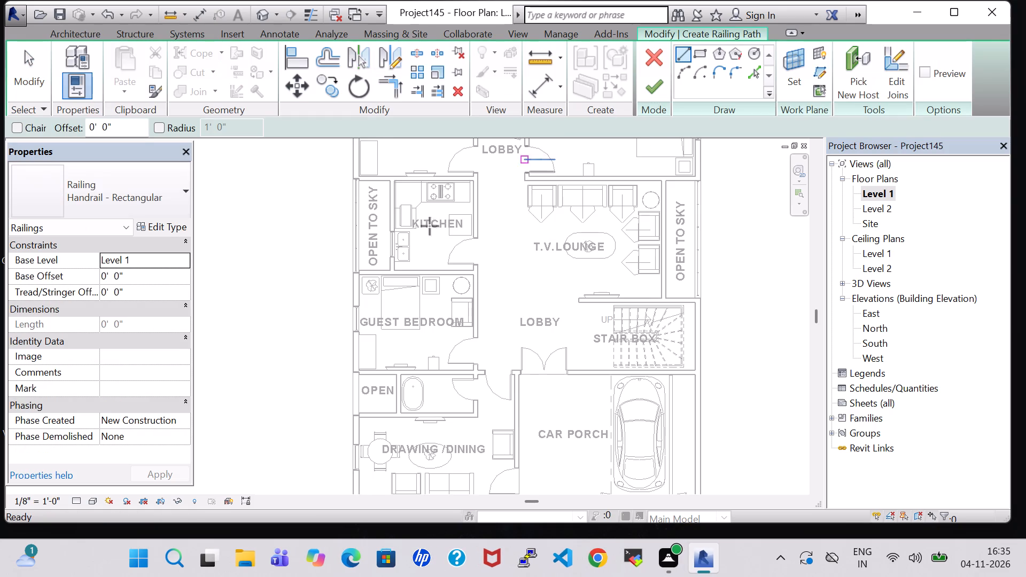
scroll(354, 433, up, 7)
middle_drag(354, 433, 363, 359)
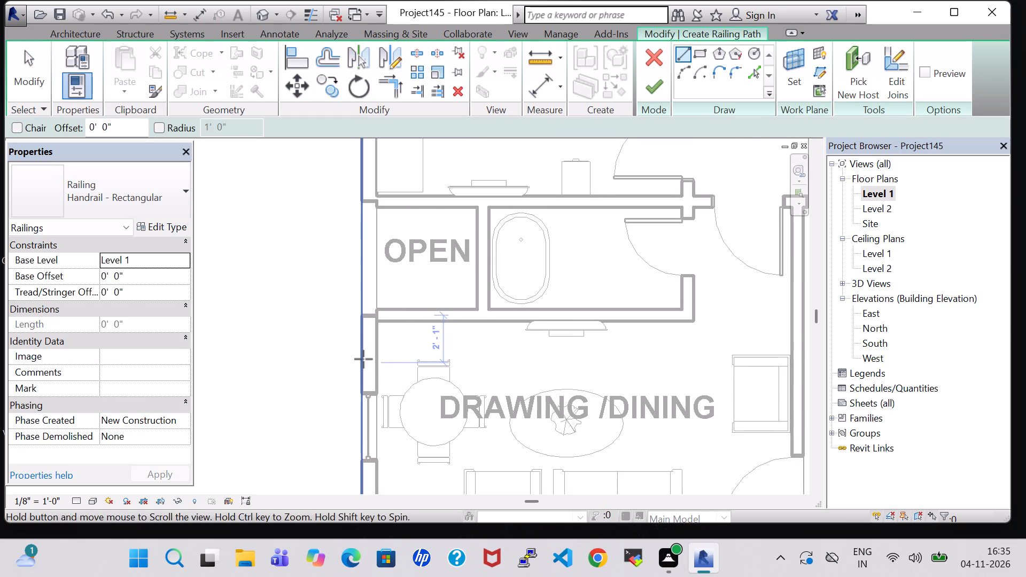
middle_drag(363, 359, 363, 362)
click(370, 201)
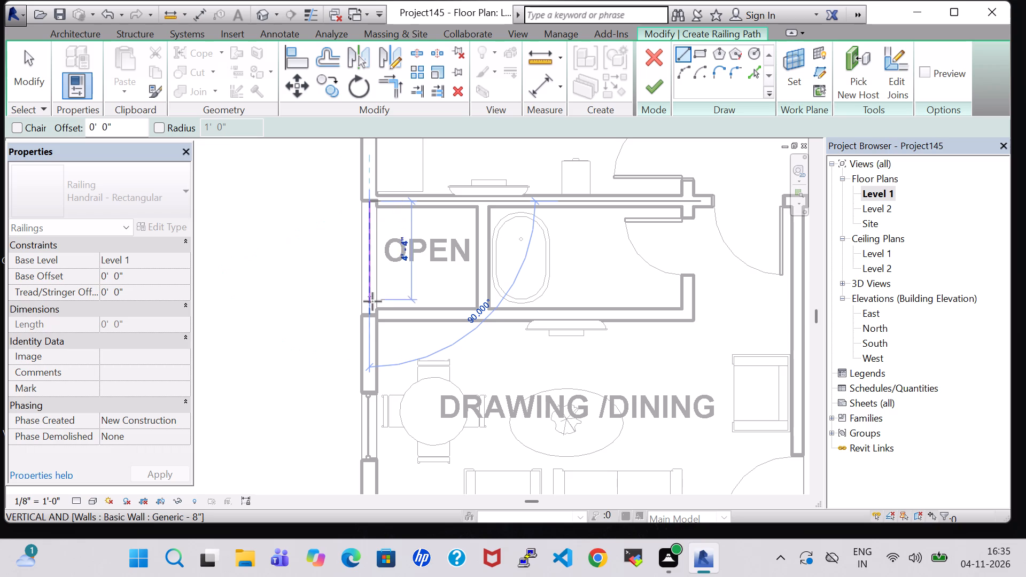
click(370, 316)
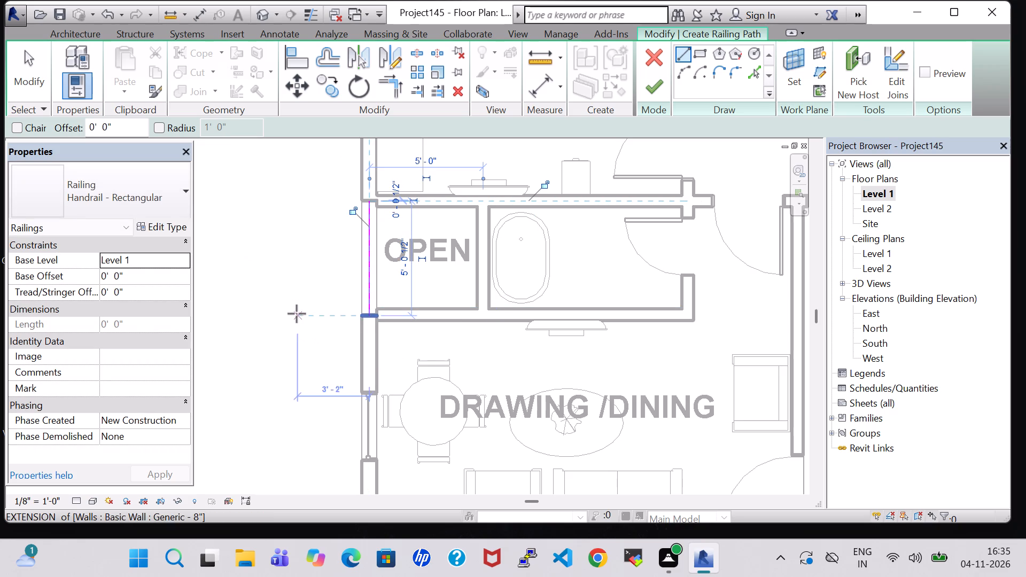
key(Escape)
key(Escape)
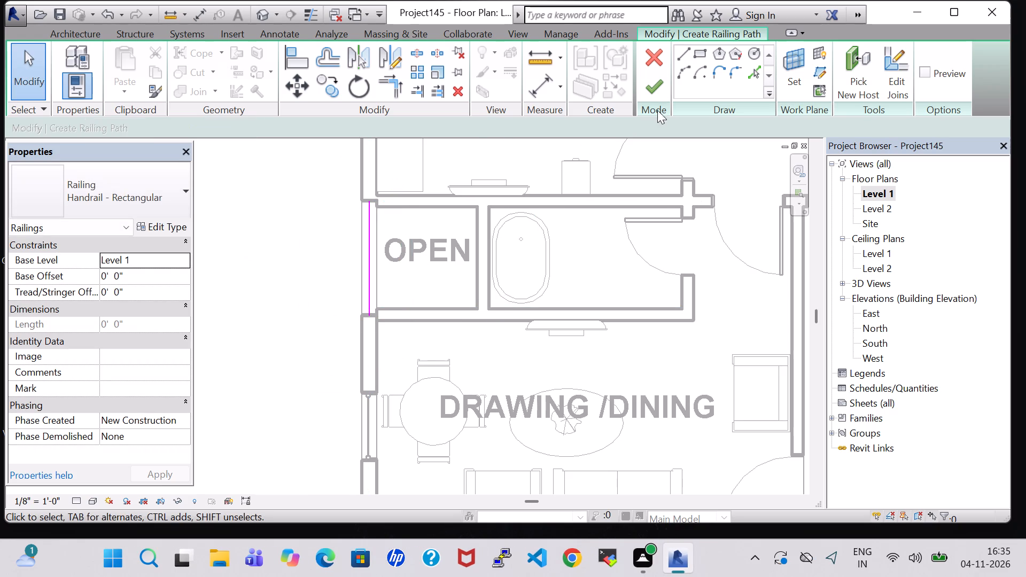
click(657, 93)
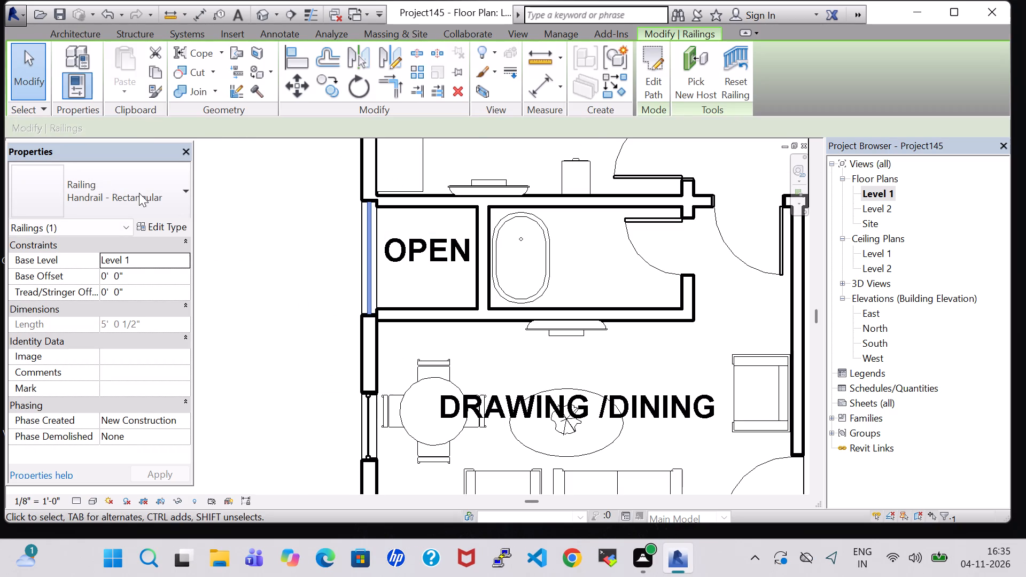
Change the OPEN area railing's type to Glass Panel - Bottom Fill and set its base offset to 2'-0".
click(105, 184)
click(105, 277)
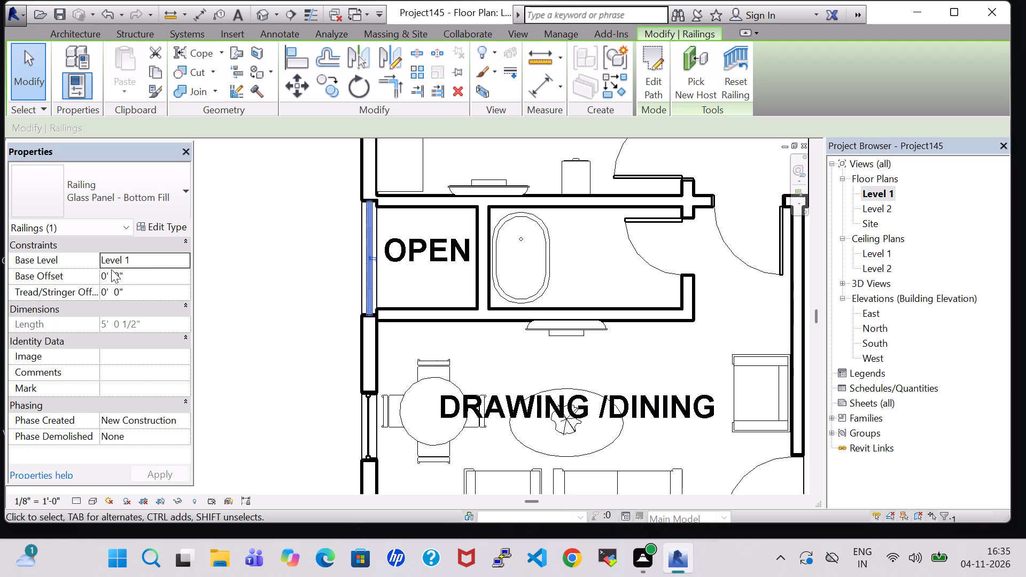
click(108, 277)
key(BackSpace)
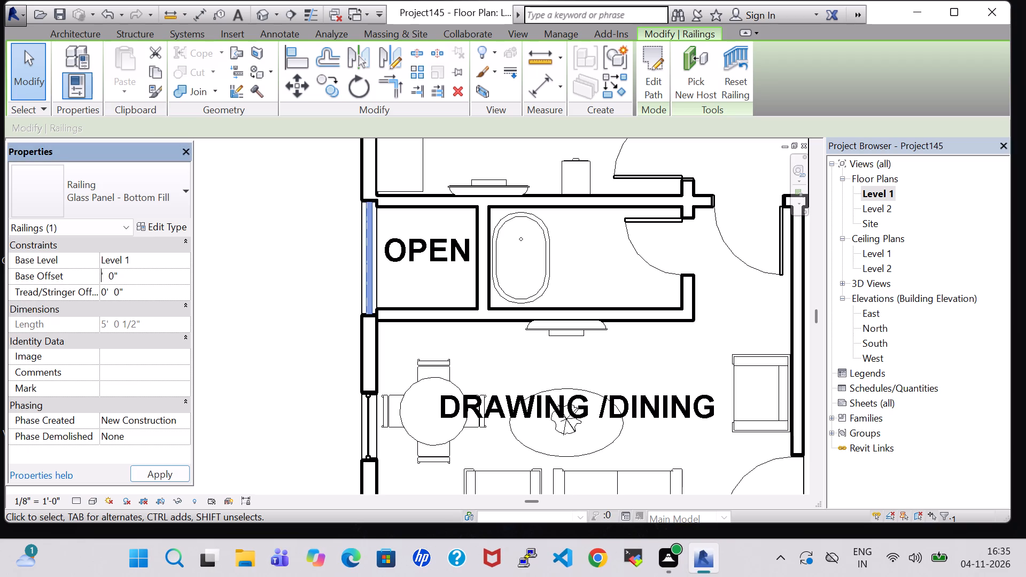
key(2)
click(147, 474)
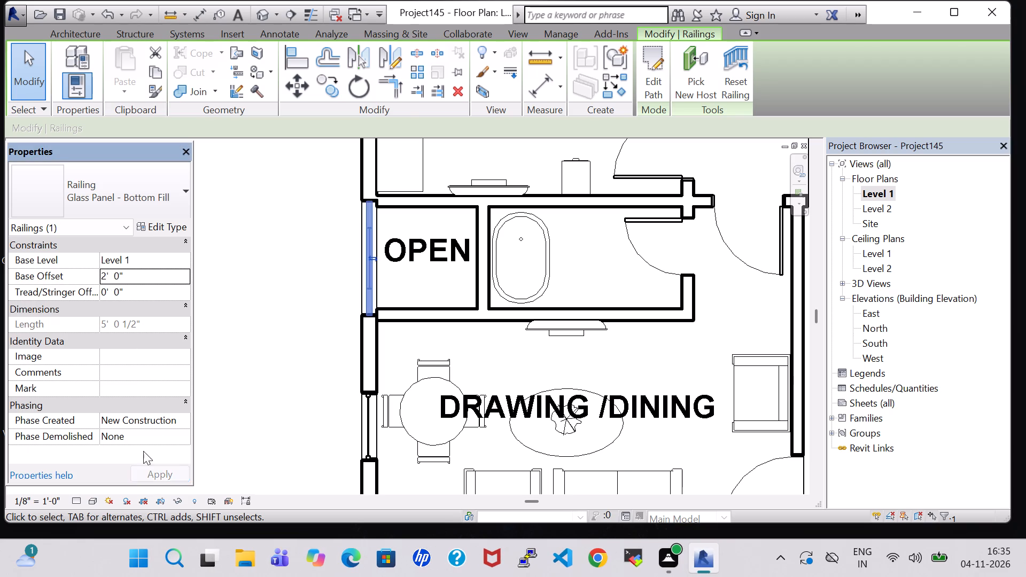
click(272, 296)
Examine the glass railings and the roof recesses over the open-to-sky areas from all sides of the house in the 3D view.
click(261, 5)
click(261, 13)
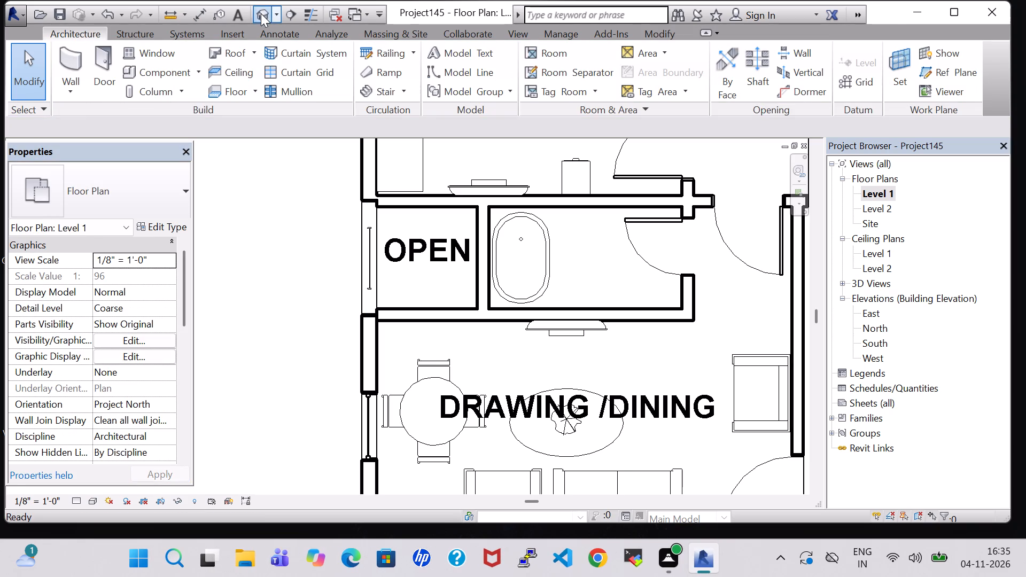
scroll(414, 372, up, 2)
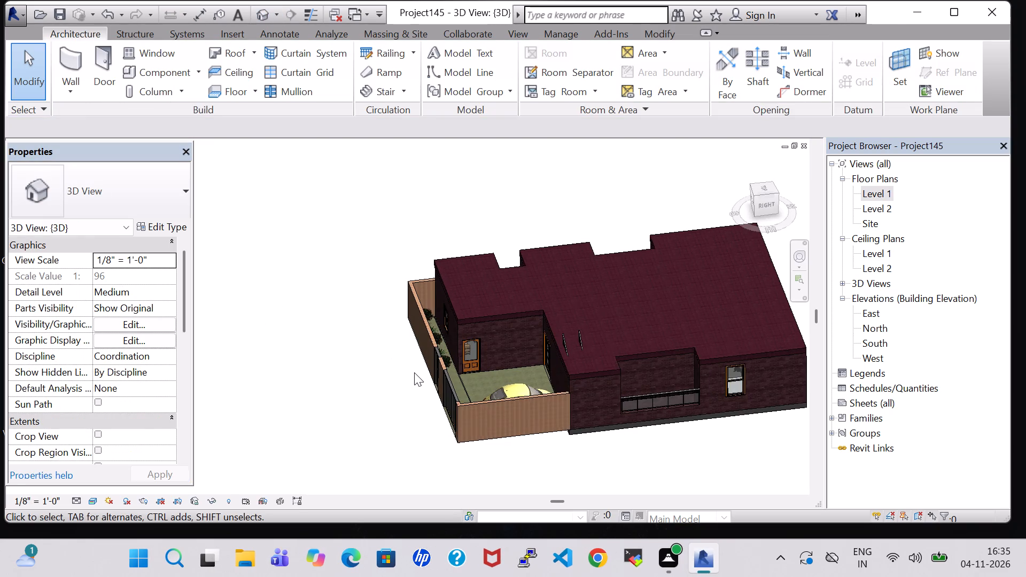
scroll(414, 372, up, 3)
middle_drag(755, 443, 663, 434)
middle_drag(665, 433, 540, 440)
middle_drag(562, 428, 470, 409)
middle_drag(539, 368, 514, 372)
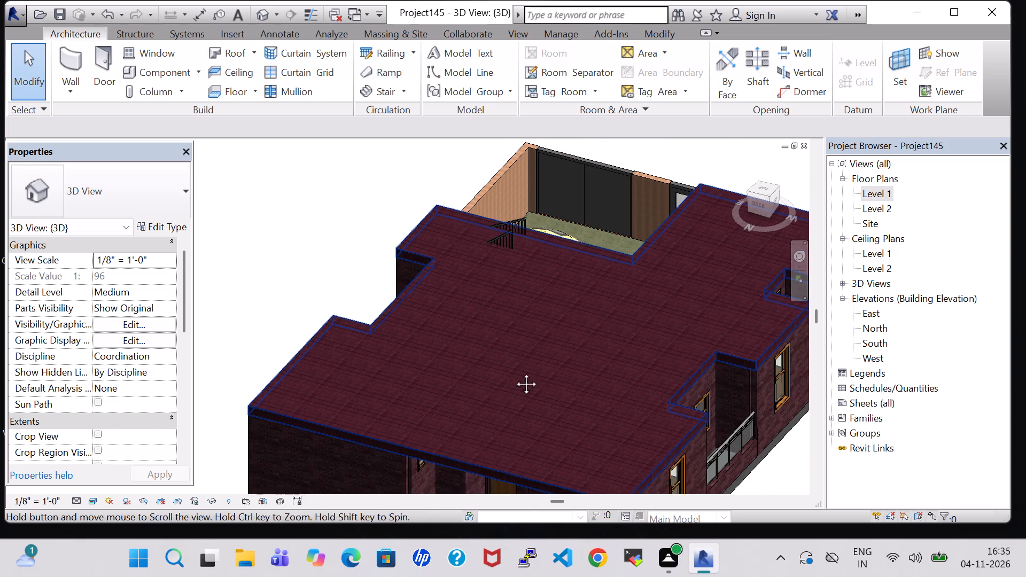
middle_drag(514, 372, 456, 380)
shift+middle_drag(598, 362, 508, 392)
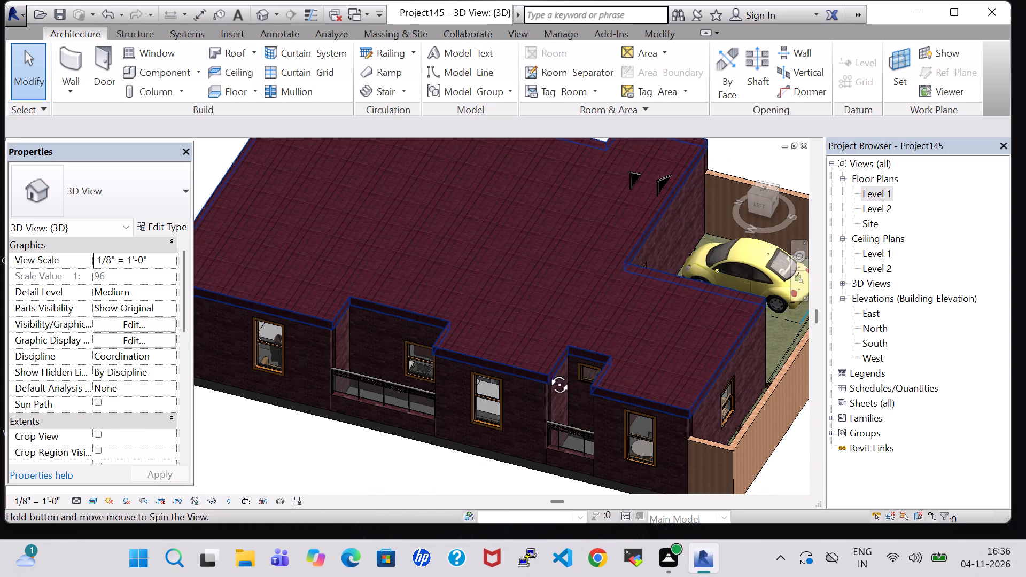
shift+middle_drag(614, 358, 527, 386)
middle_drag(564, 367, 527, 373)
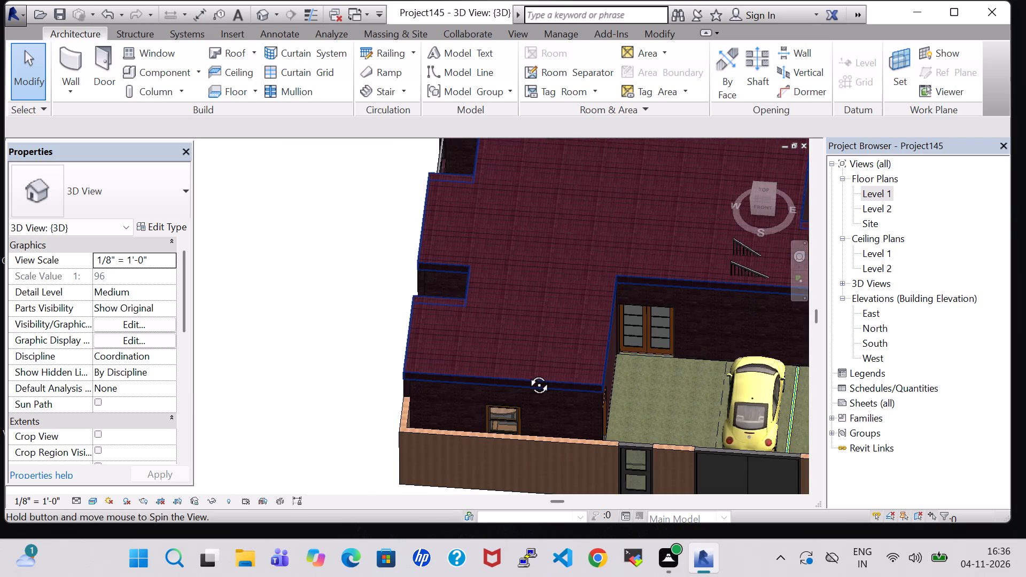
middle_drag(527, 373, 525, 373)
middle_drag(562, 367, 609, 301)
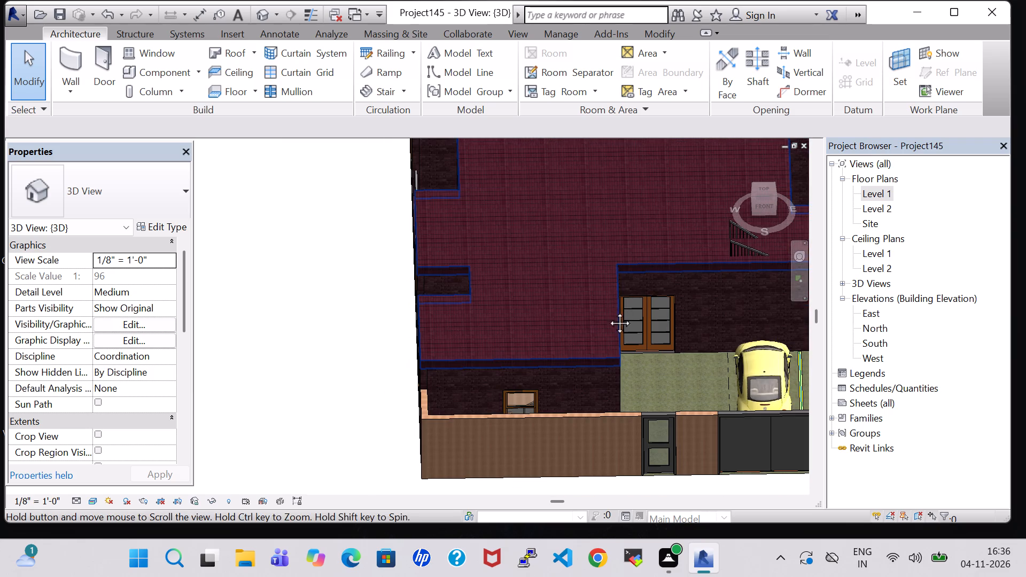
middle_drag(594, 325, 561, 267)
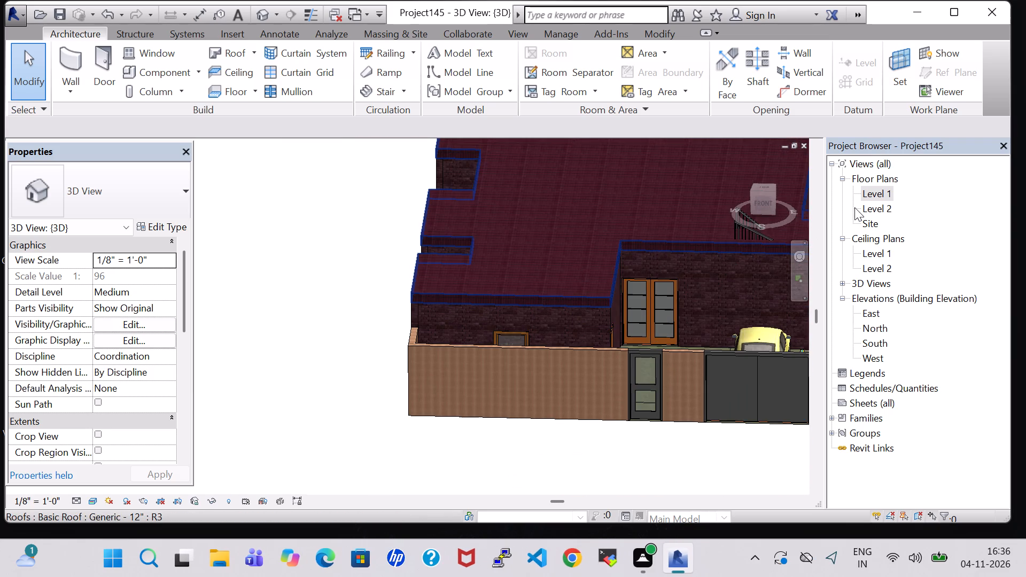
middle_drag(598, 268, 588, 363)
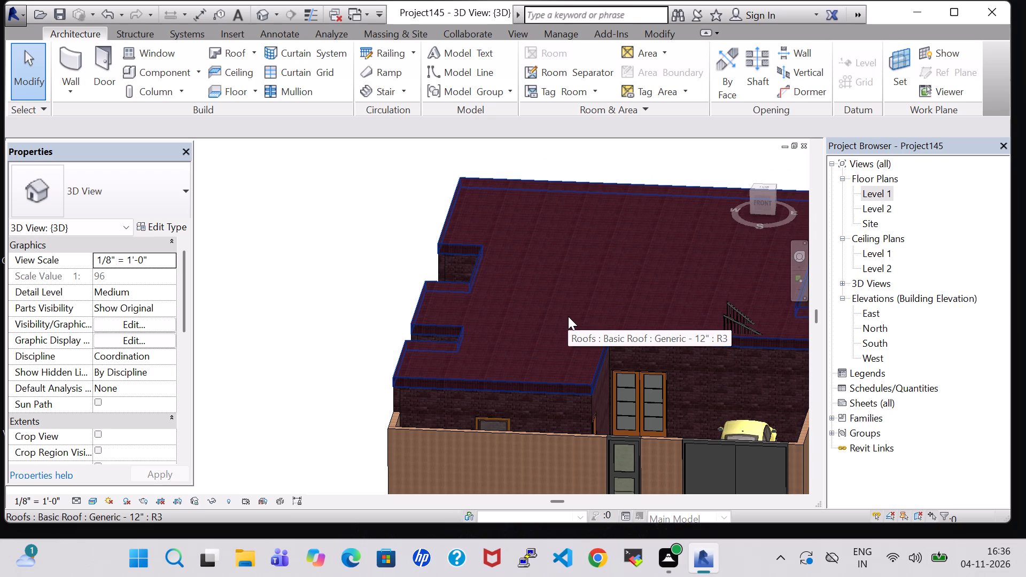
middle_drag(529, 300, 538, 341)
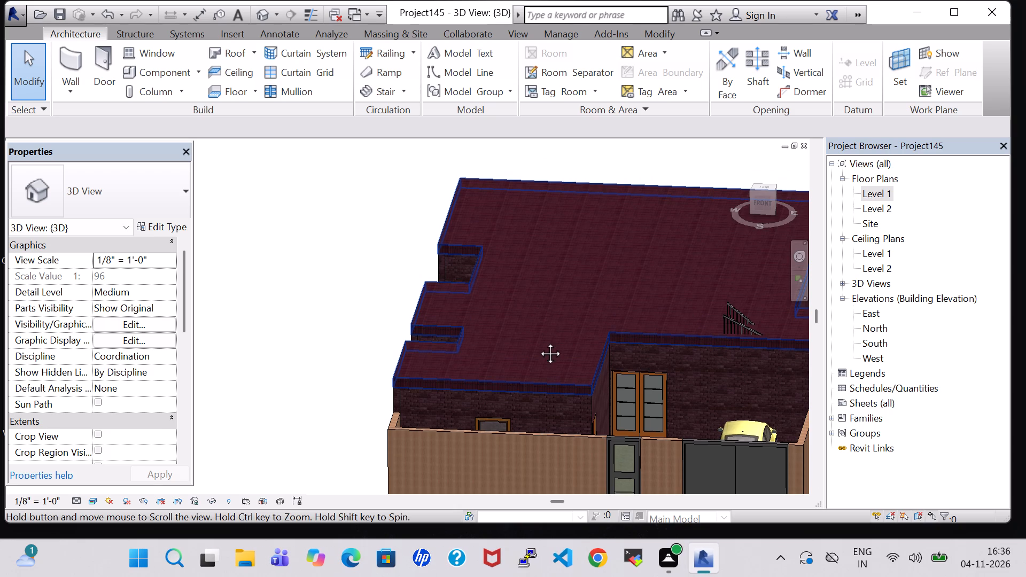
middle_drag(538, 341, 539, 346)
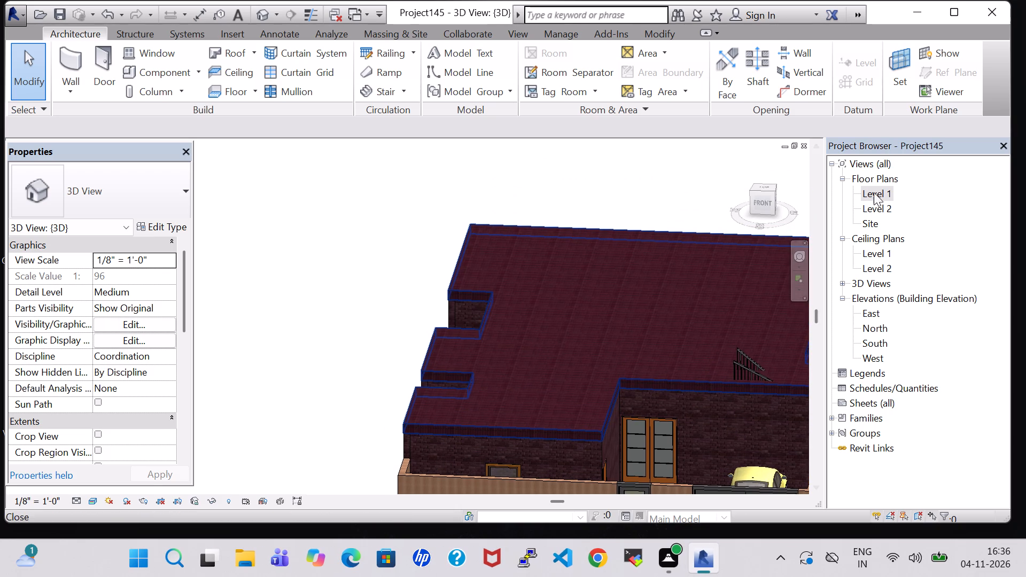
middle_drag(684, 283, 601, 288)
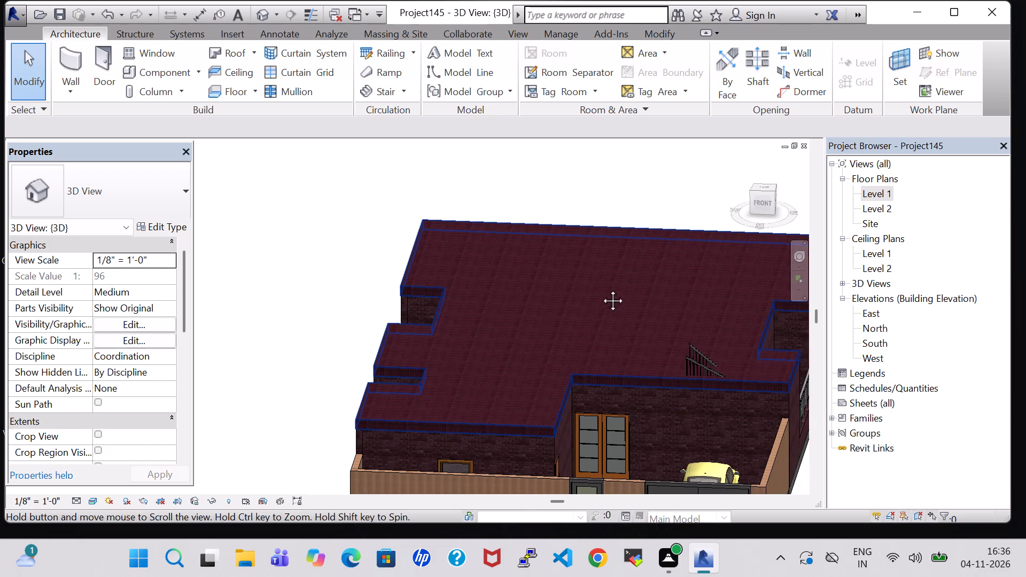
middle_drag(601, 288, 538, 305)
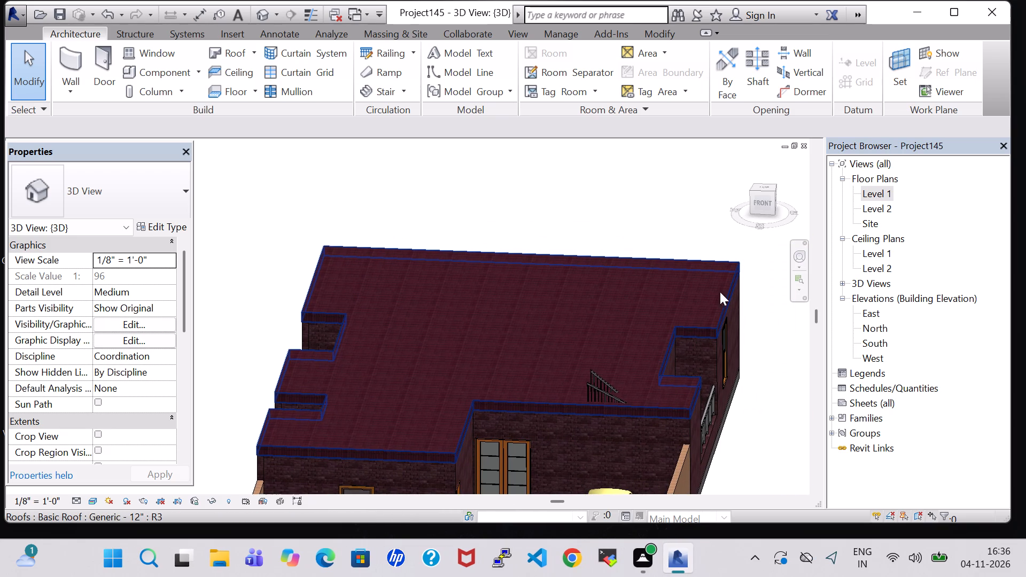
Edit the roof footprint and move the inner boundary line of the east-side recess outward to the roof's outer edge.
click(571, 263)
click(657, 92)
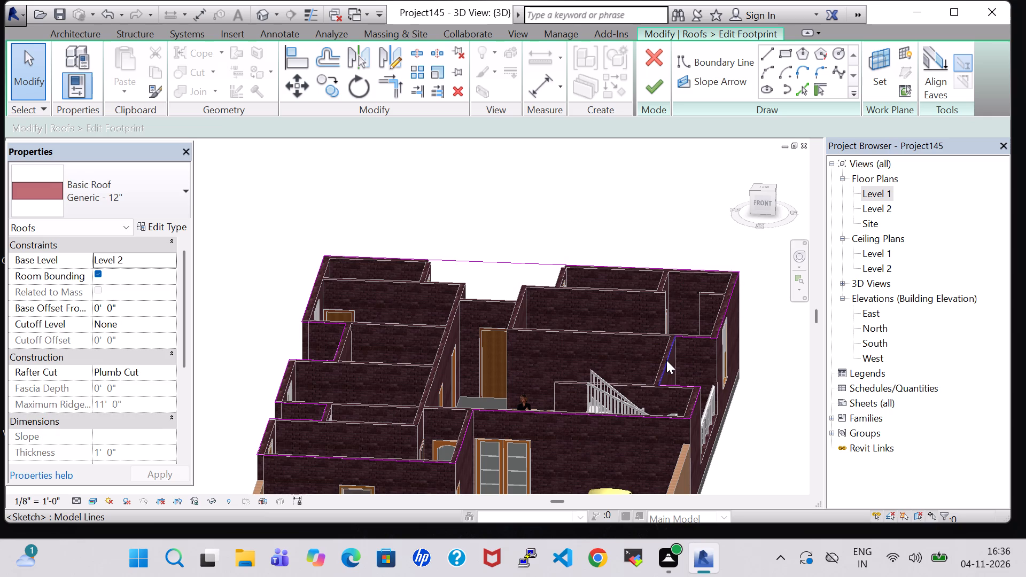
click(666, 360)
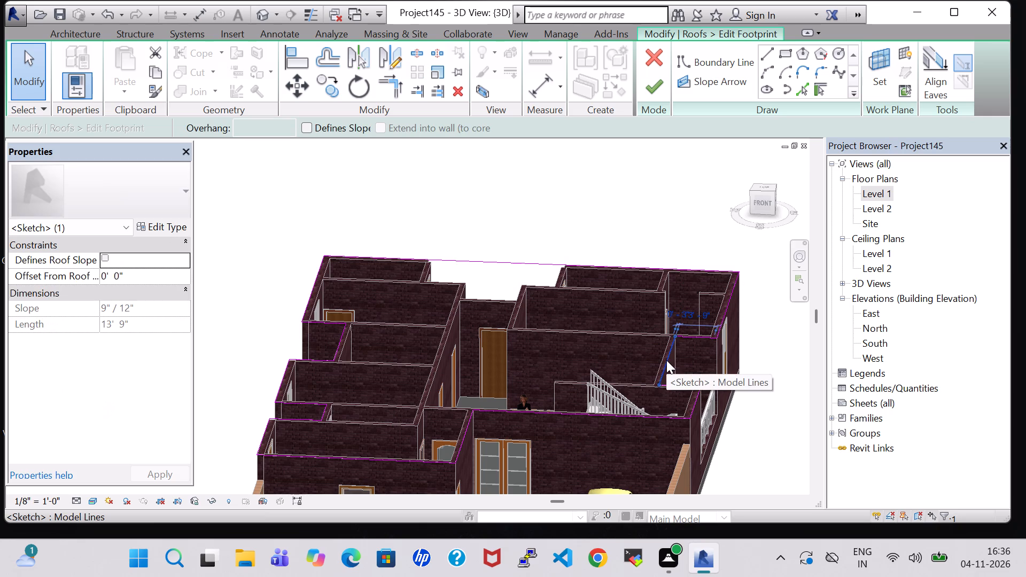
key(Right)
key(Right)
key(Right)
key(Right)
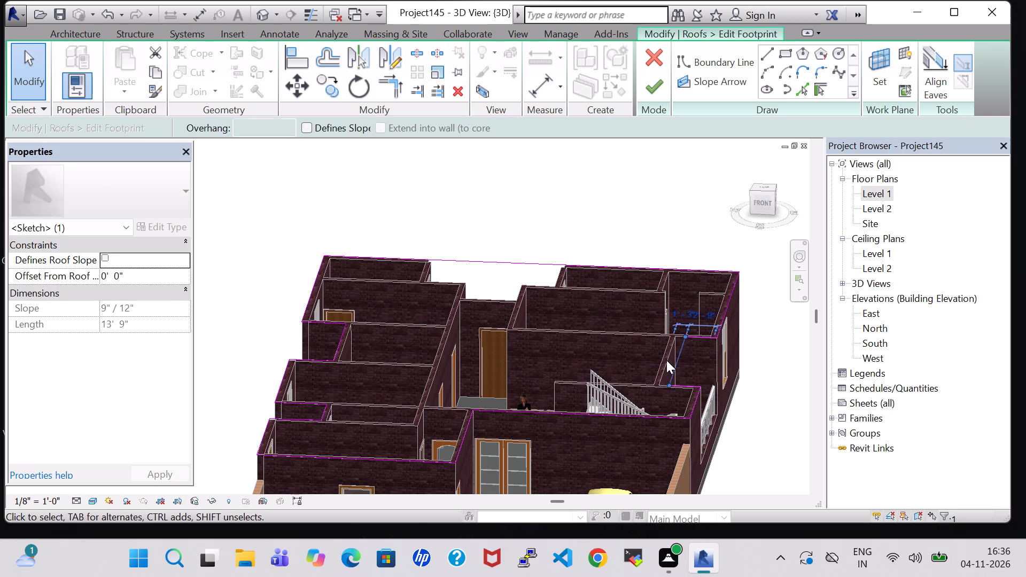
key(Right)
key(Right)
key(Right)
key(Right)
key(Right)
key(Right)
key(Right)
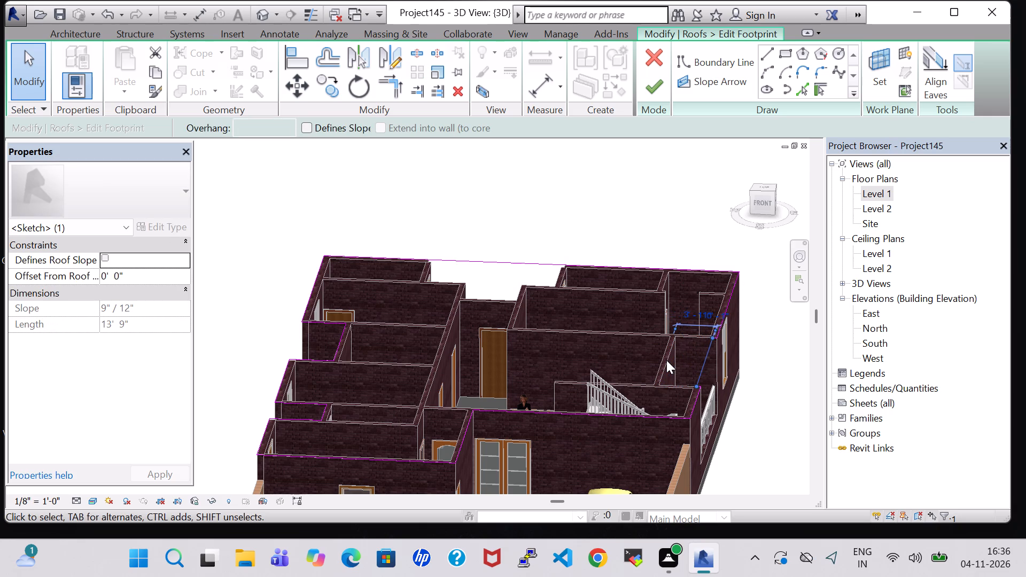
key(Right)
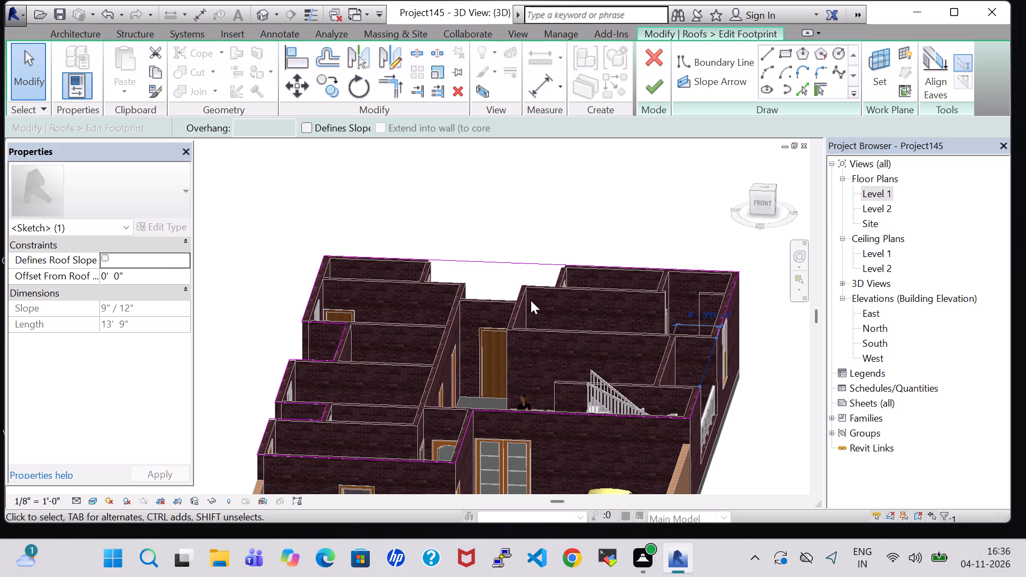
Move the inner line of the larger west-side roof recess outward to the outer edge and delete the too-short connecting lines.
click(338, 340)
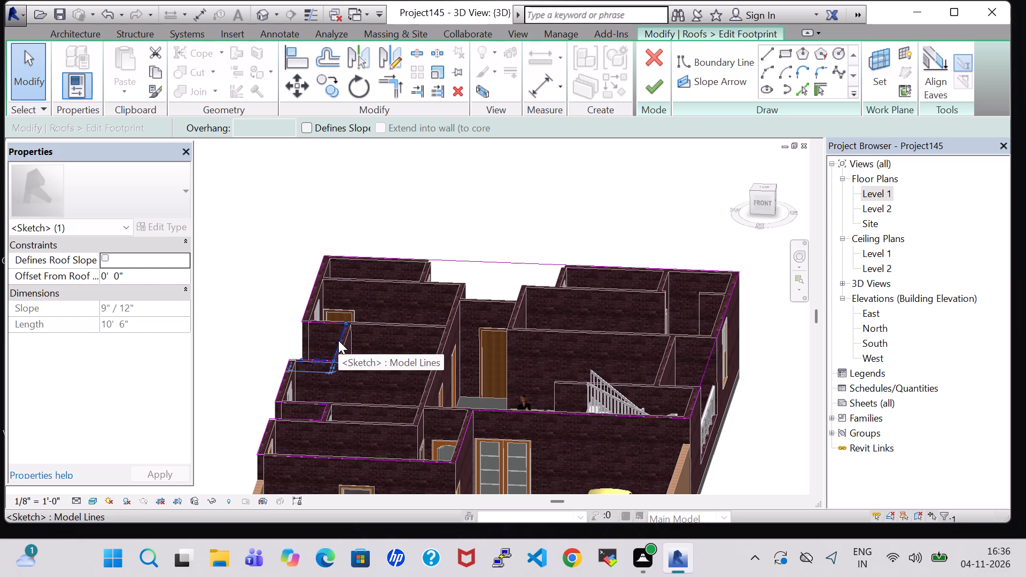
key(Left)
key(Left)
key(Left)
key(Left)
key(Left)
key(Left)
key(Left)
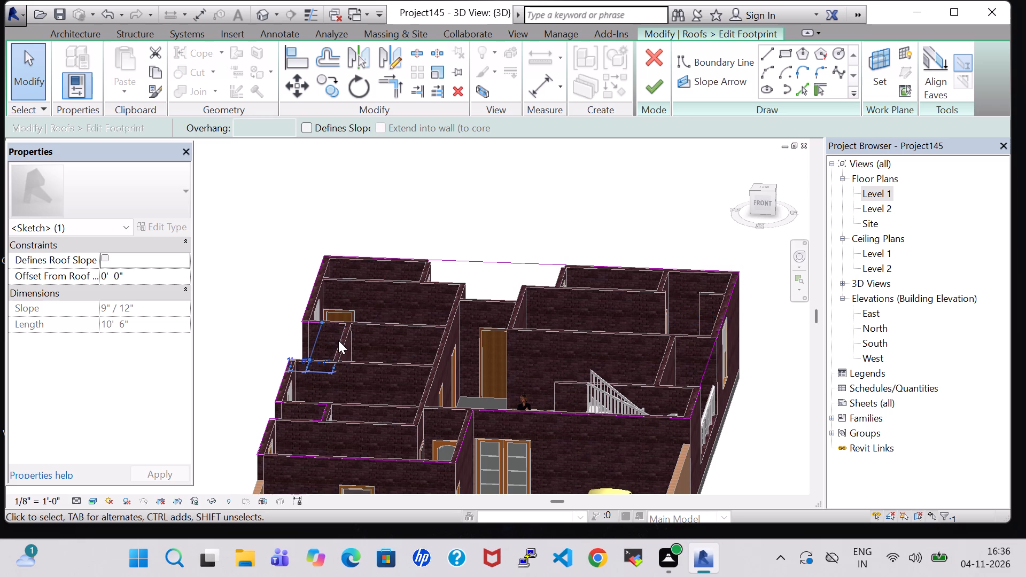
key(Left)
key(Left)
key(Left)
key(Left)
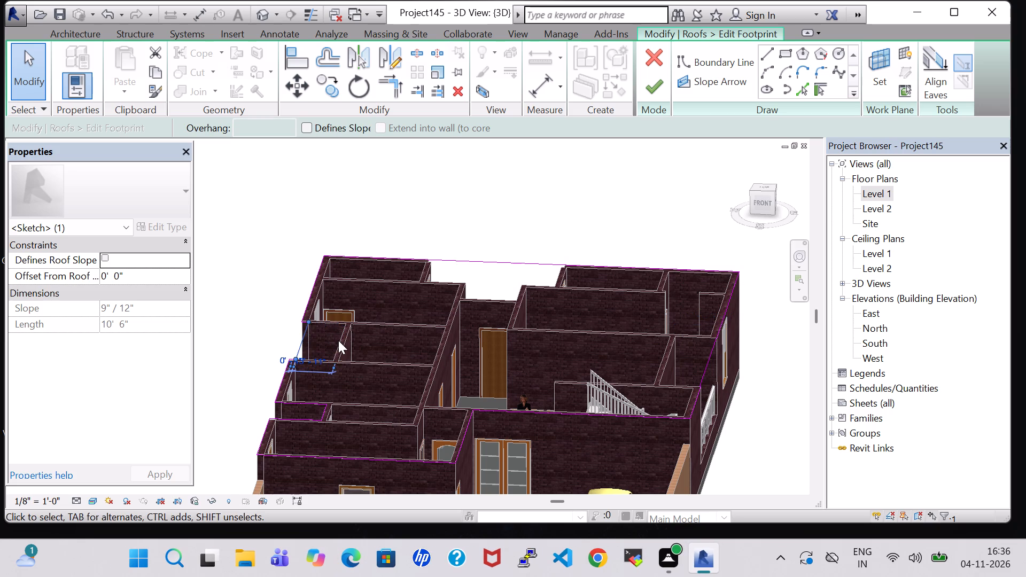
key(Left)
key(Left)
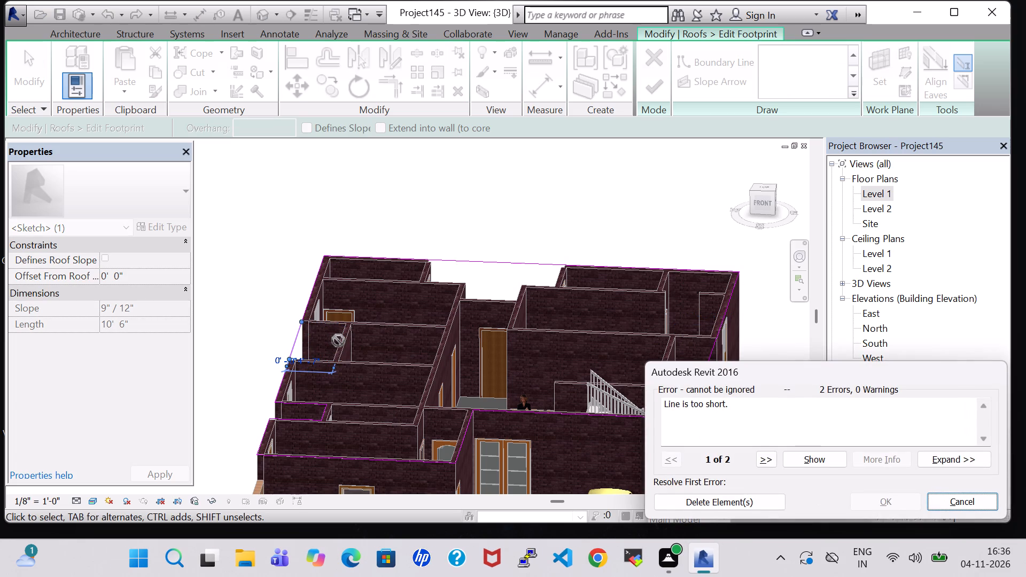
click(710, 501)
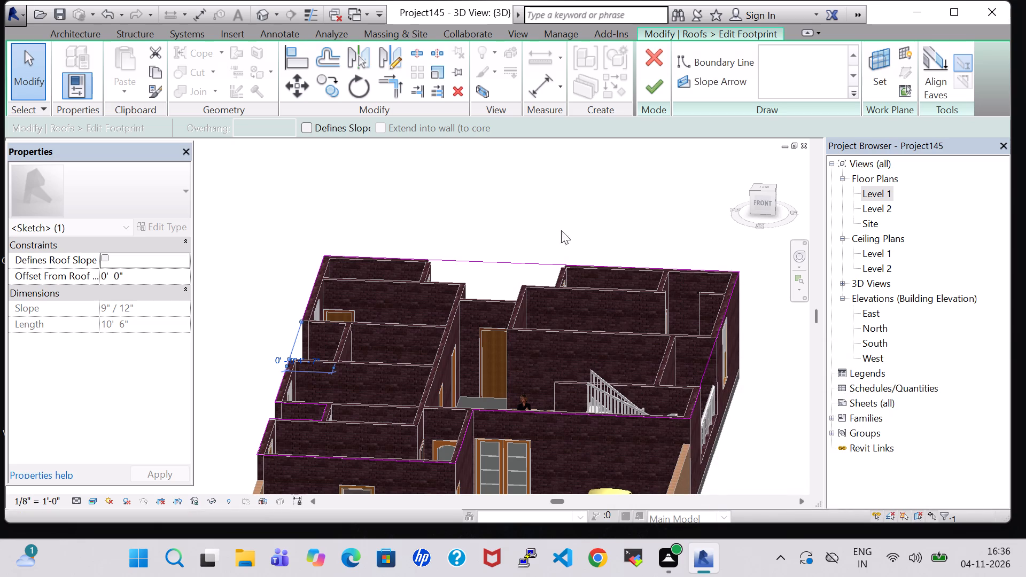
click(519, 181)
Move the inner line of the smaller west-side recess to the outer edge, delete the too-short connecting lines and finish the roof footprint.
scroll(304, 379, up, 3)
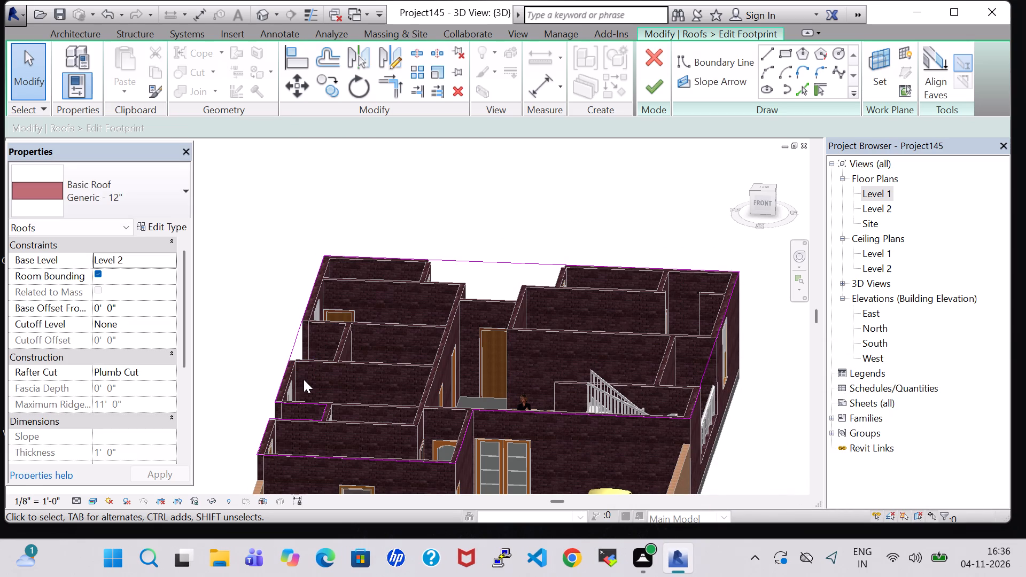
scroll(304, 379, up, 4)
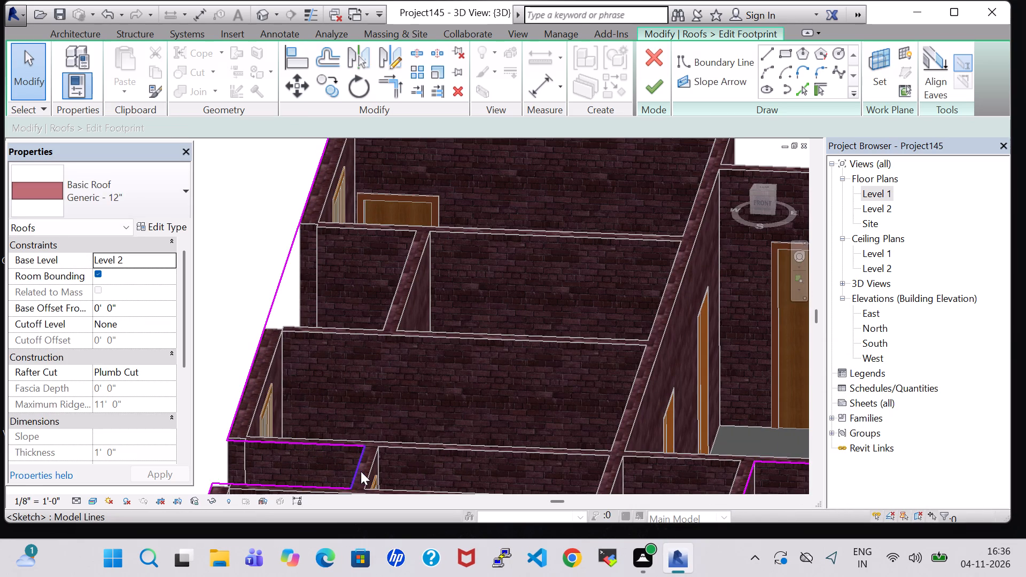
click(361, 471)
key(Left)
key(Left)
key(Left)
key(Left)
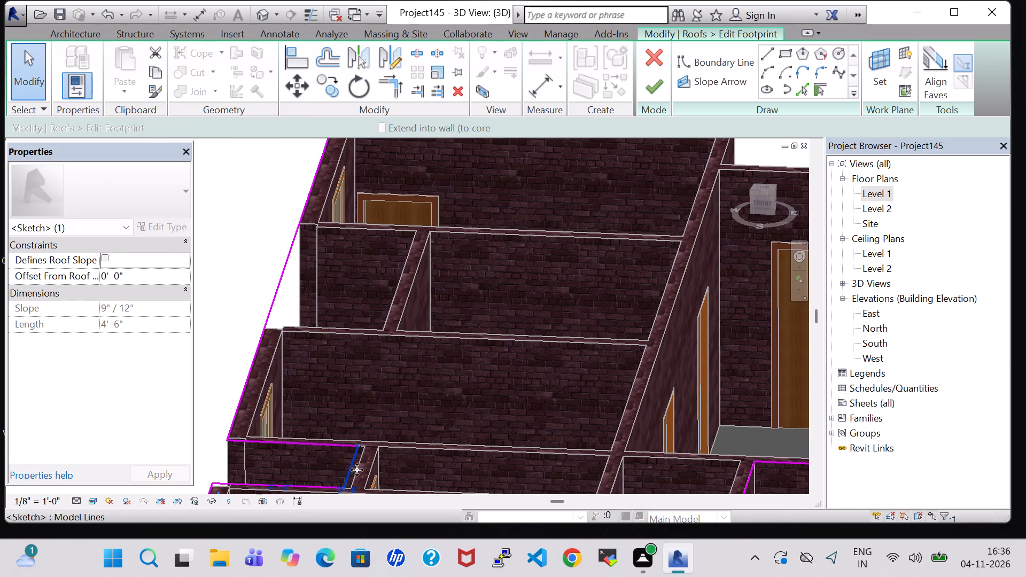
key(Left)
key(Left)
key(Left)
key(Left)
key(Left)
key(Left)
key(Left)
key(Left)
key(Left)
key(Left)
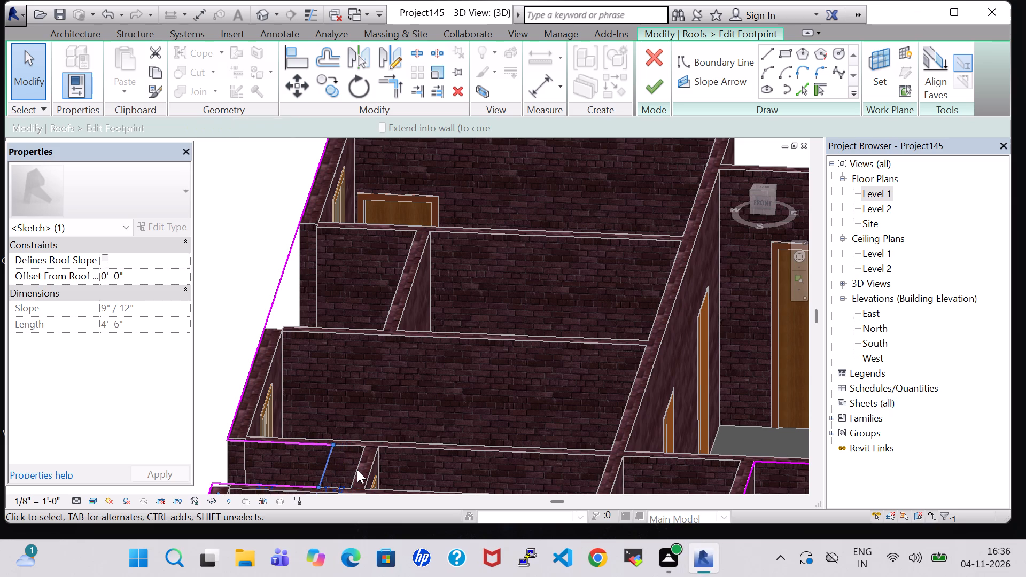
key(Left)
key(Left)
key(Left)
key(Left)
key(Left)
key(Left)
key(Left)
key(Left)
key(Left)
key(Left)
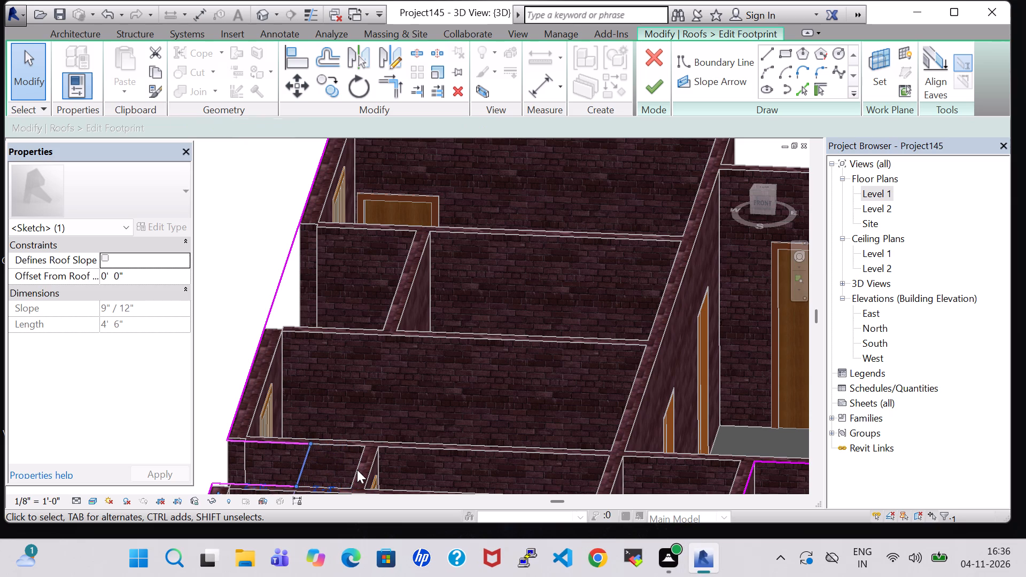
key(Left)
key(Left)
key(Left)
key(Left)
key(Left)
key(Left)
key(Left)
key(Left)
key(Left)
key(Left)
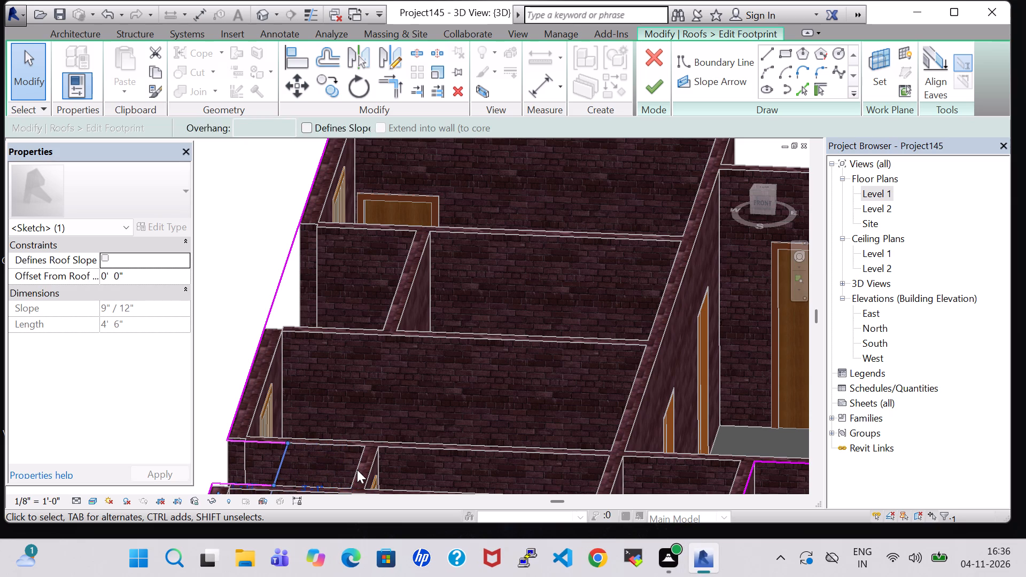
key(Left)
key(Left)
key(Left)
key(Left)
key(Left)
key(Left)
key(Left)
key(Left)
key(Left)
key(Left)
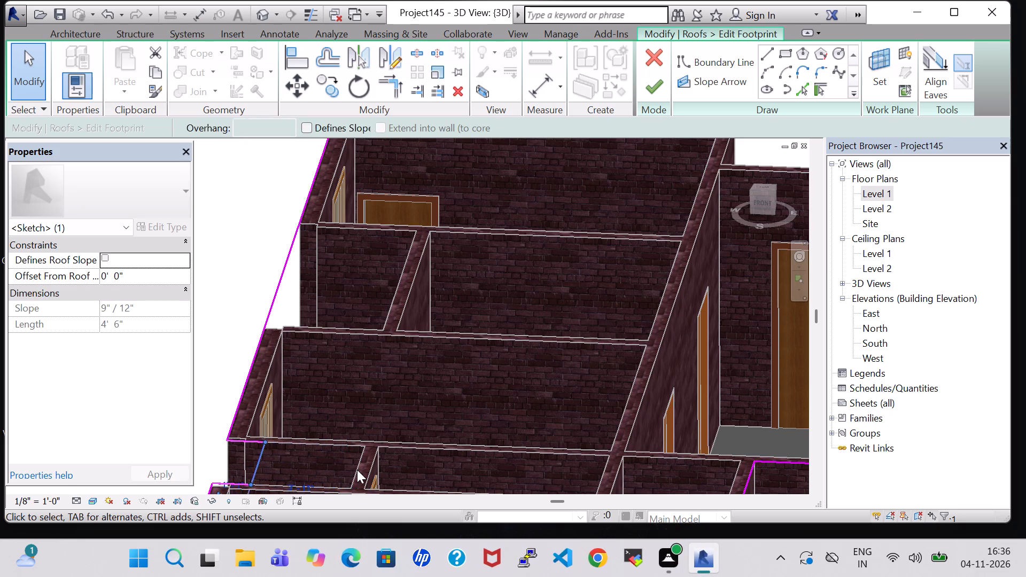
key(Left)
key(Left)
key(Left)
key(Left)
key(Left)
key(Left)
key(Left)
key(Left)
key(Left)
key(Left)
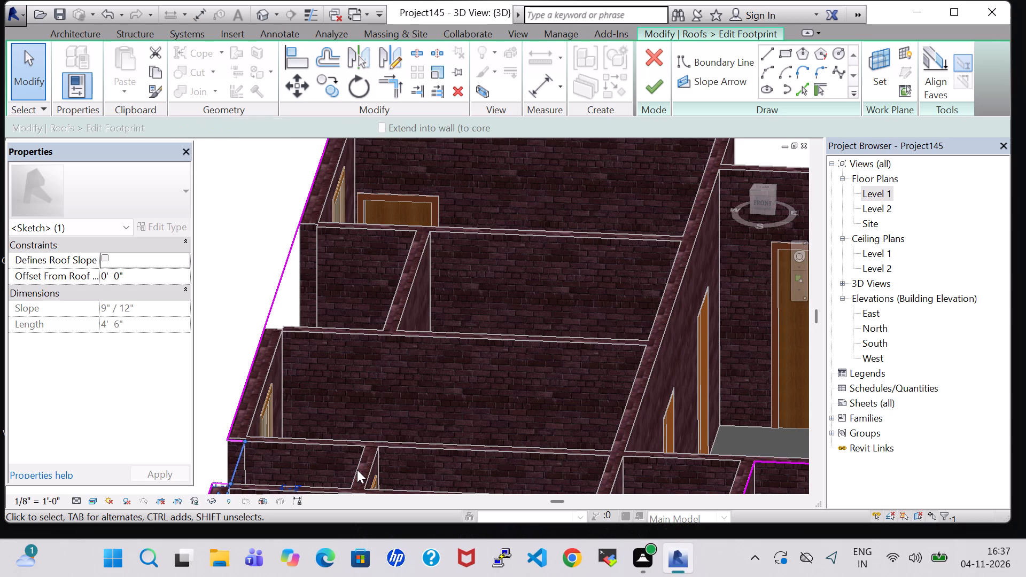
key(Left)
key(Left)
key(Left)
key(Left)
key(Left)
key(Left)
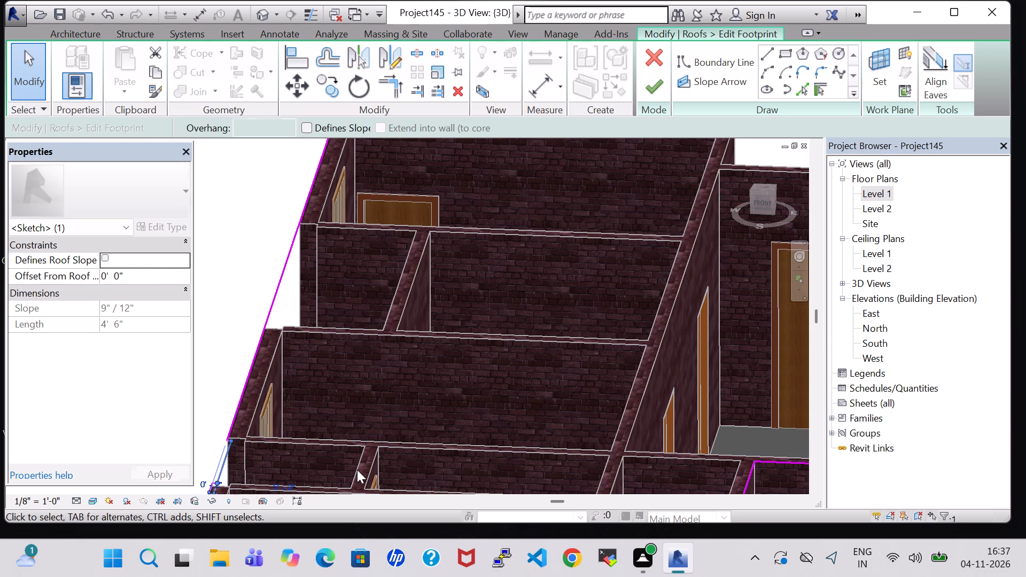
key(Left)
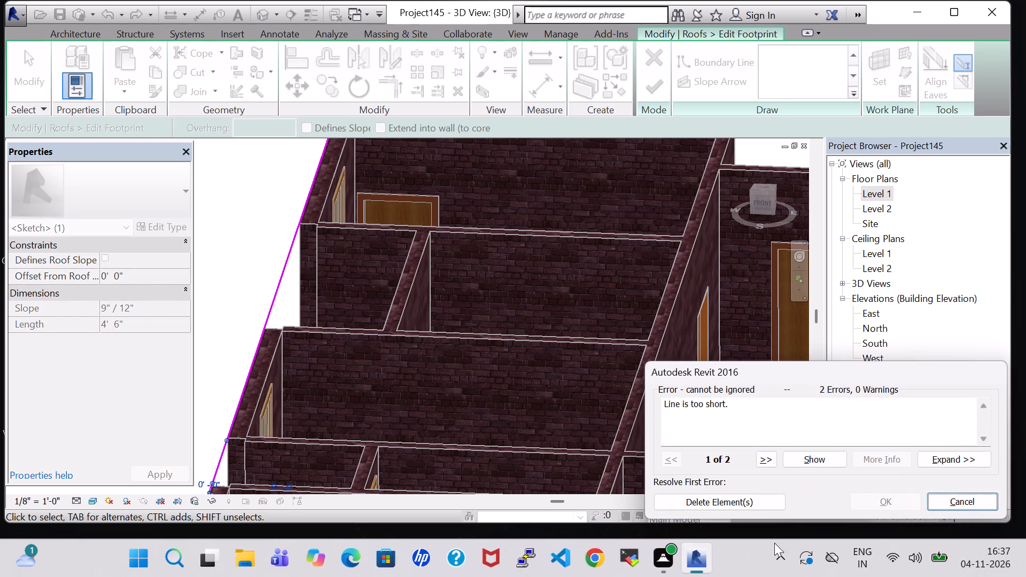
click(748, 501)
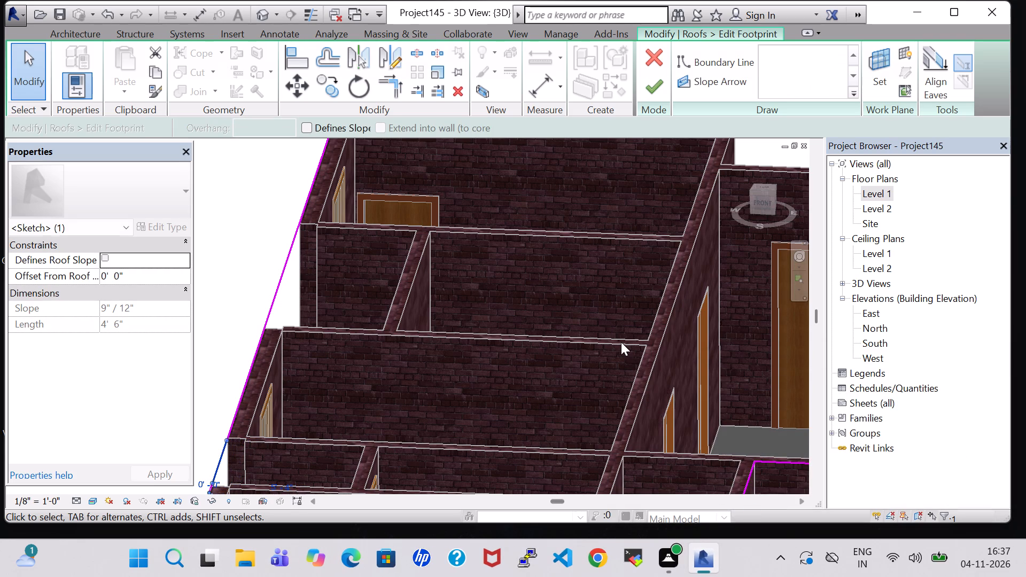
scroll(621, 342, down, 9)
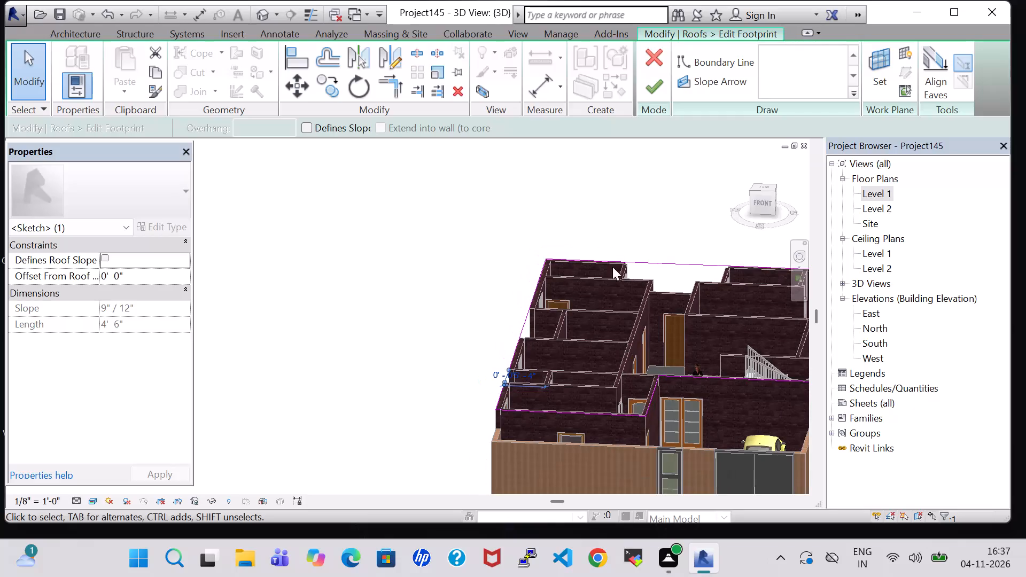
click(647, 94)
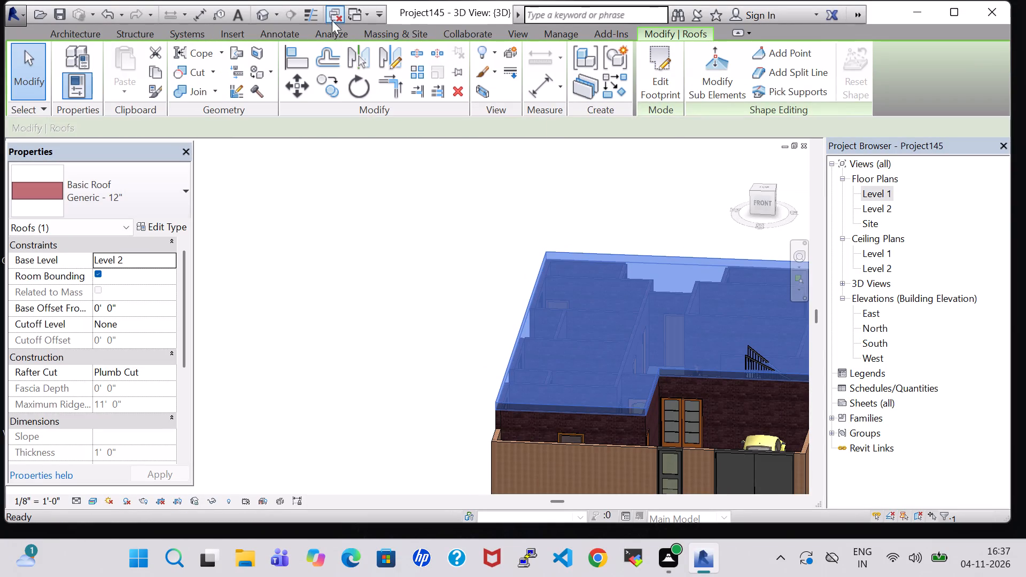
Examine the reshaped roof and its edges over the open areas from several sides and from above in 3D.
click(271, 9)
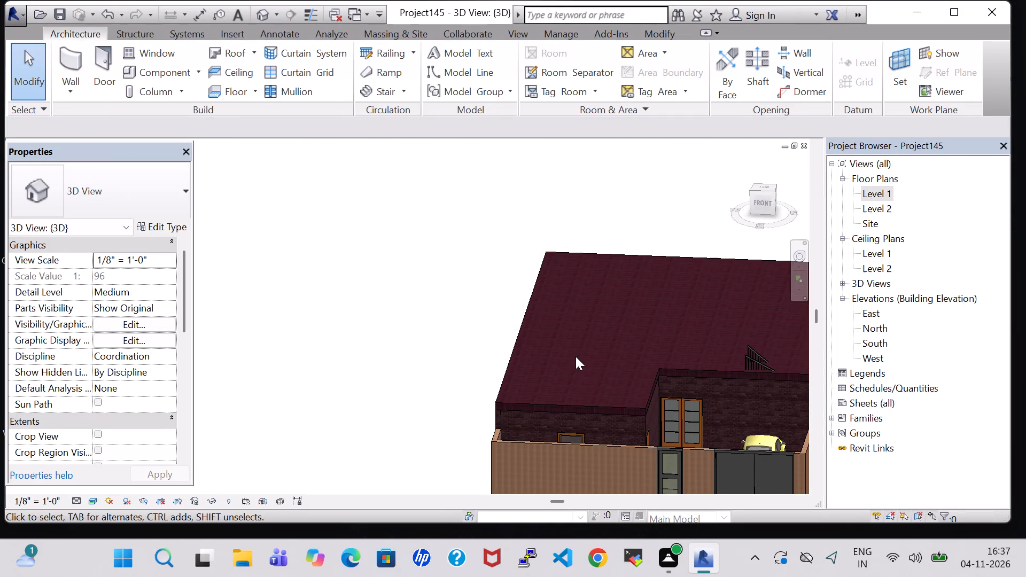
ctrl+middle_drag(548, 357, 597, 389)
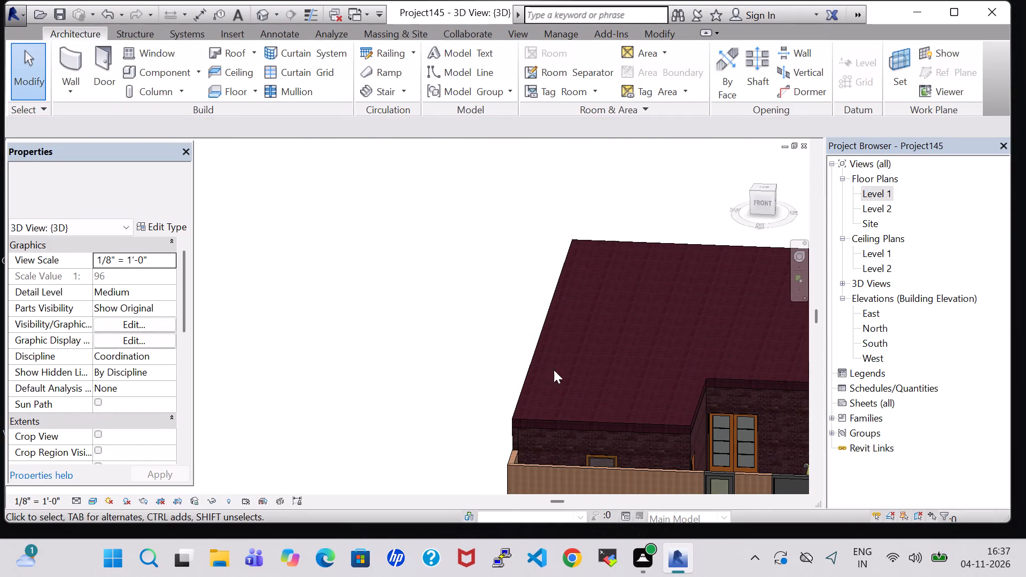
shift+middle_drag(459, 324, 563, 386)
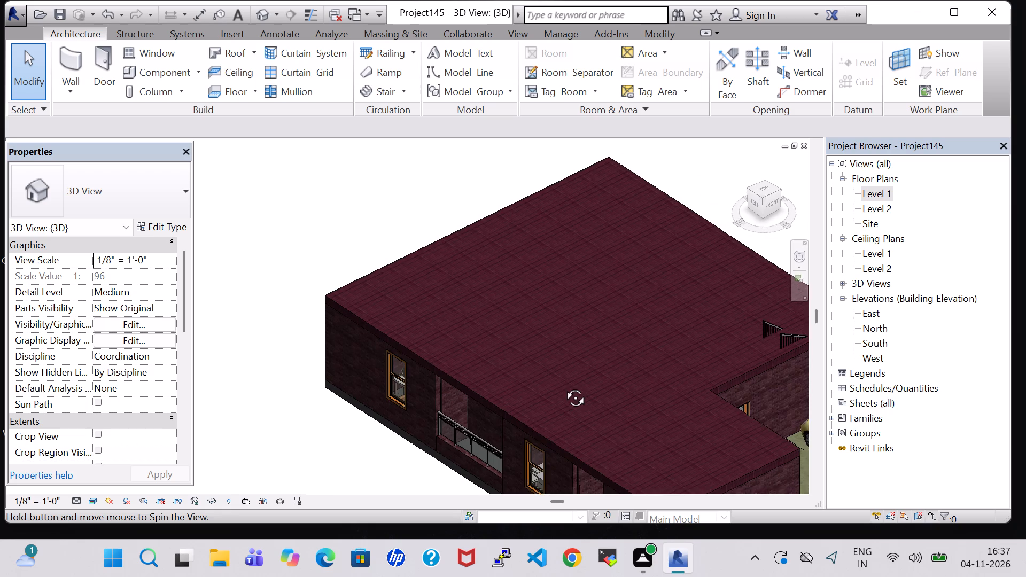
shift+middle_drag(563, 386, 633, 324)
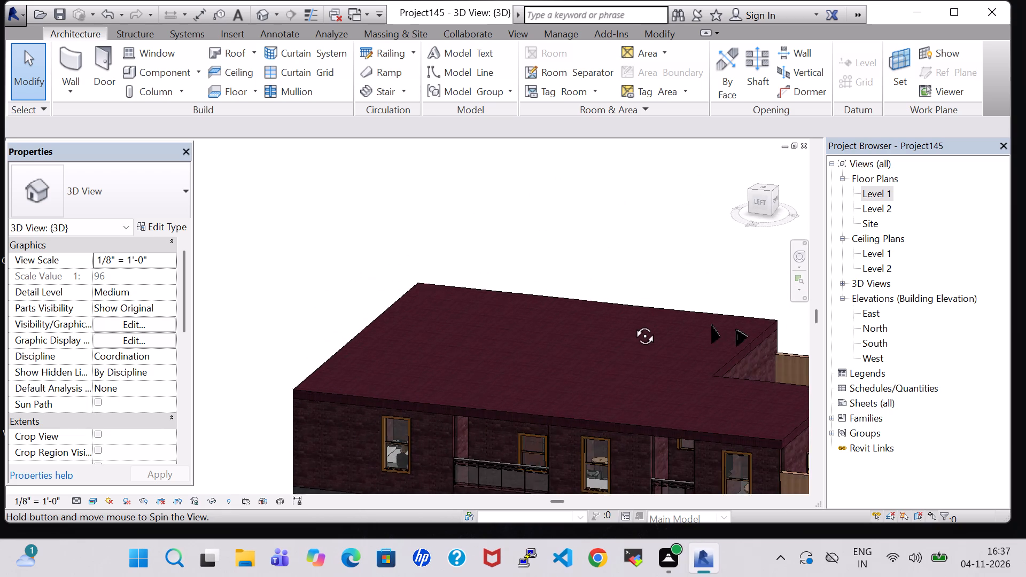
shift+middle_drag(633, 324, 718, 348)
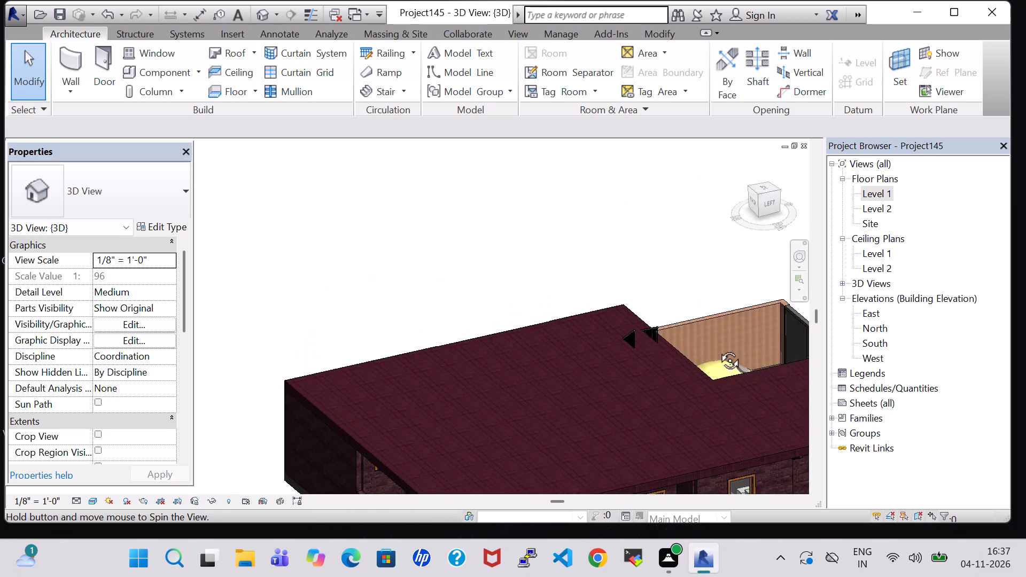
shift+middle_drag(718, 348, 727, 345)
middle_drag(701, 352, 736, 239)
middle_drag(478, 294, 502, 311)
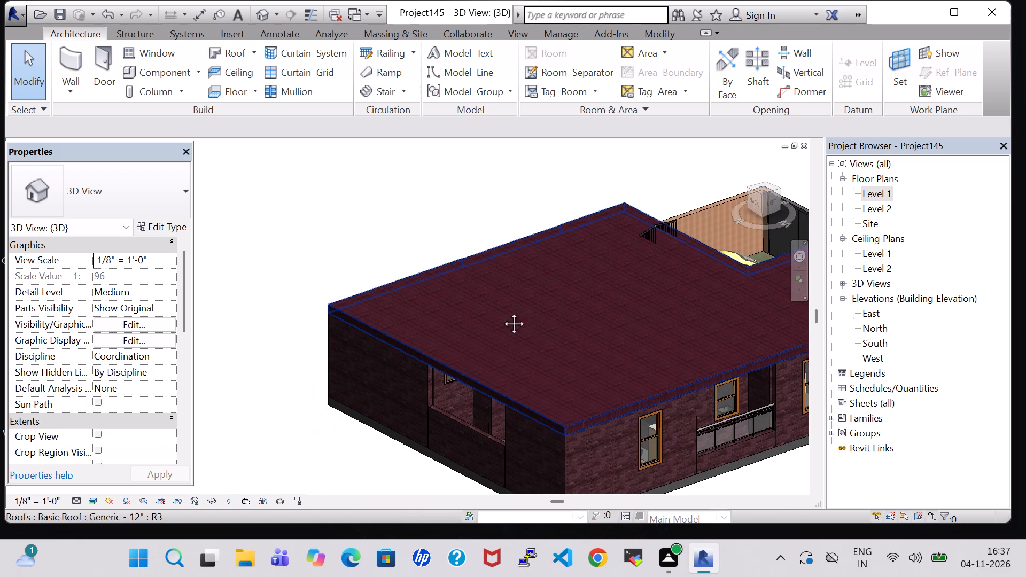
middle_drag(502, 311, 802, 398)
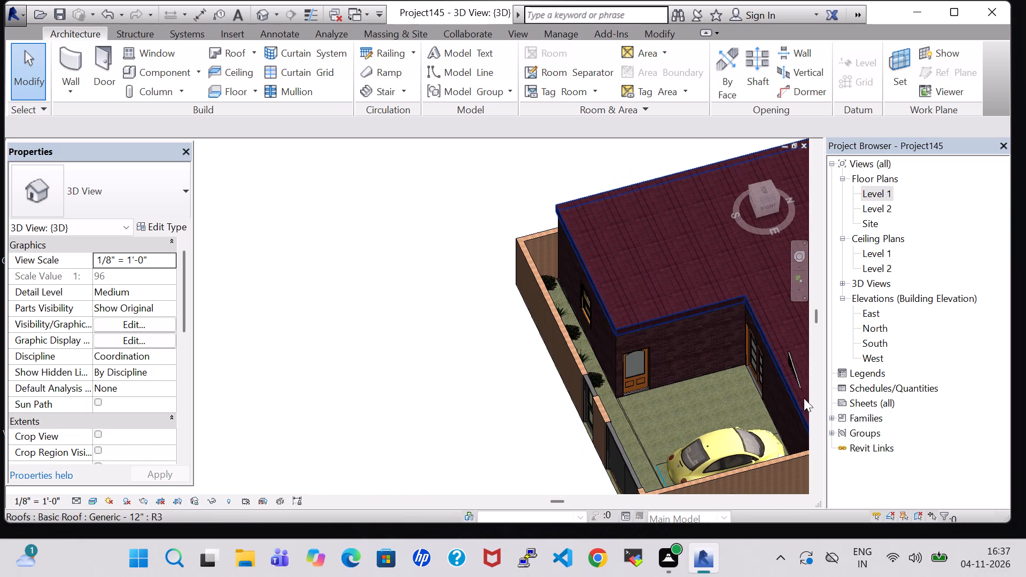
middle_drag(651, 403, 729, 431)
shift+scroll(683, 416, up, 1)
middle_drag(719, 398, 744, 412)
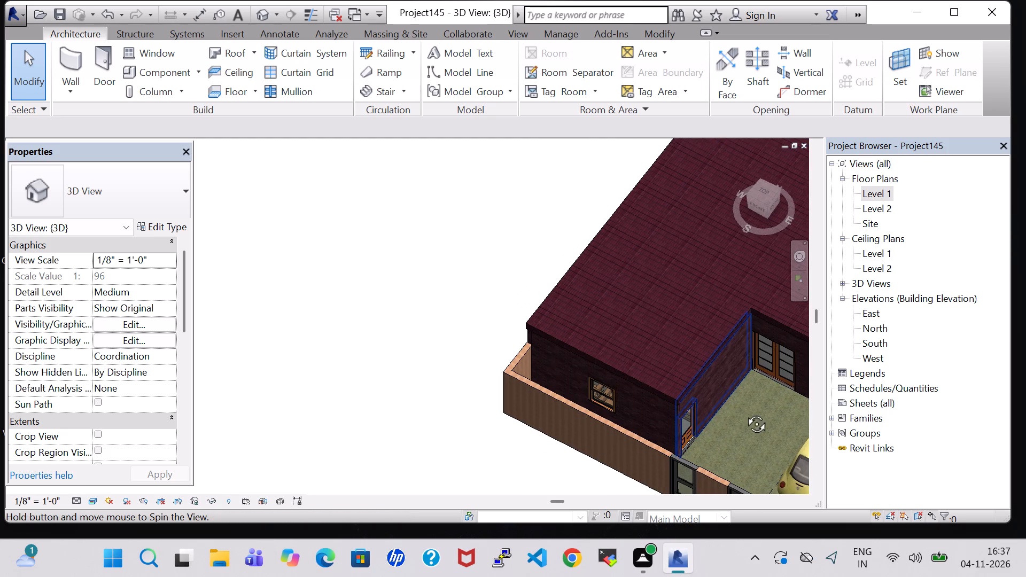
middle_drag(744, 412, 753, 415)
middle_drag(695, 310, 744, 343)
middle_drag(664, 242, 643, 243)
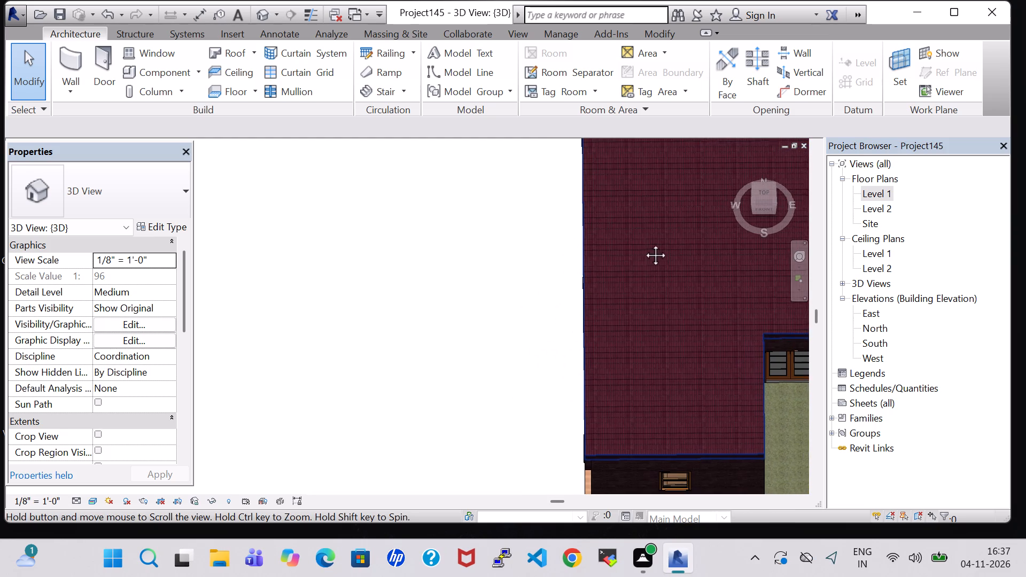
middle_drag(643, 243, 388, 254)
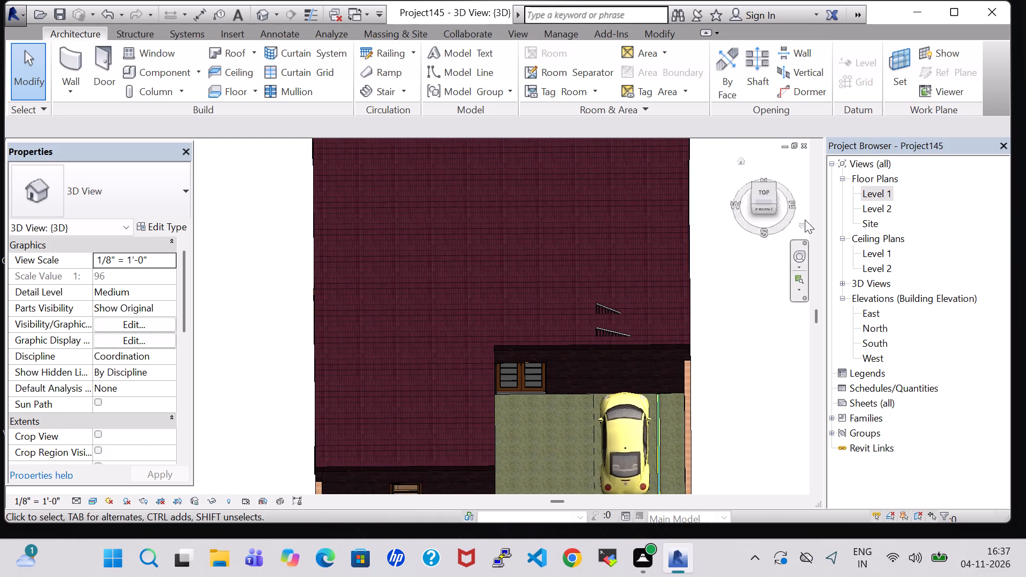
On Level 1, sketch and finish a 40' railing path along the north exterior wall's centreline, from the west corner to the east corner.
double_click(876, 194)
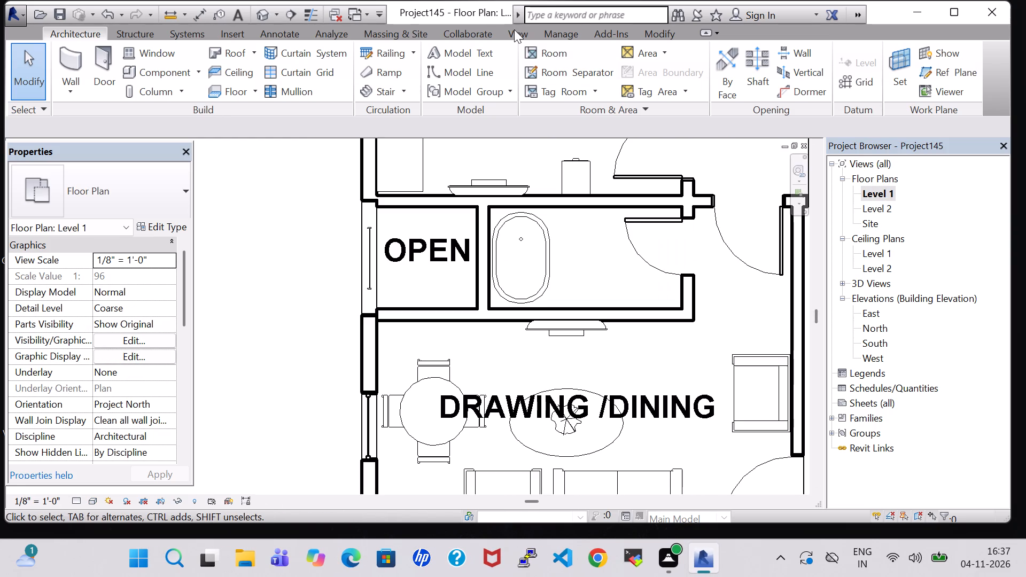
click(390, 50)
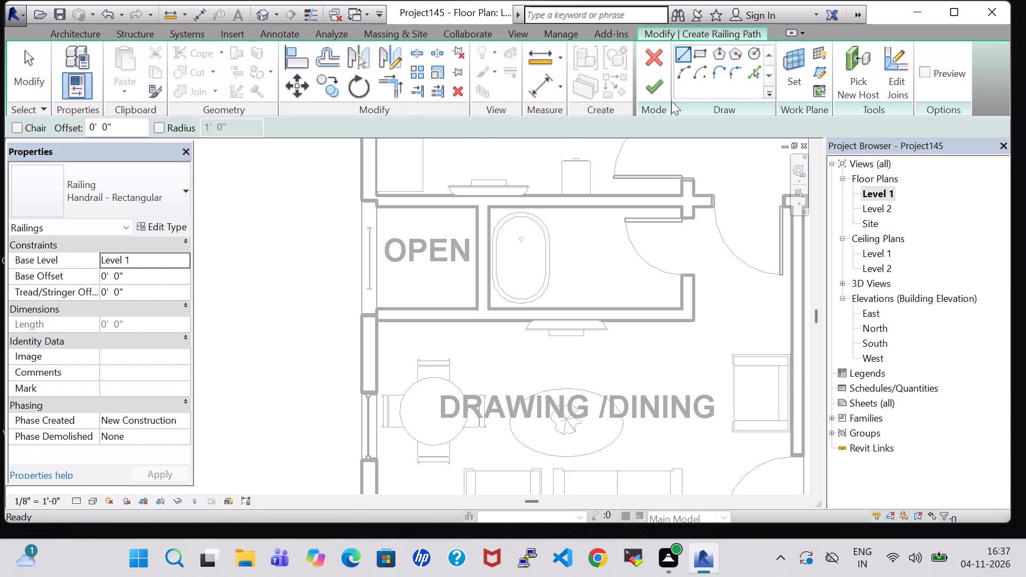
middle_drag(567, 201, 612, 406)
scroll(484, 264, down, 2)
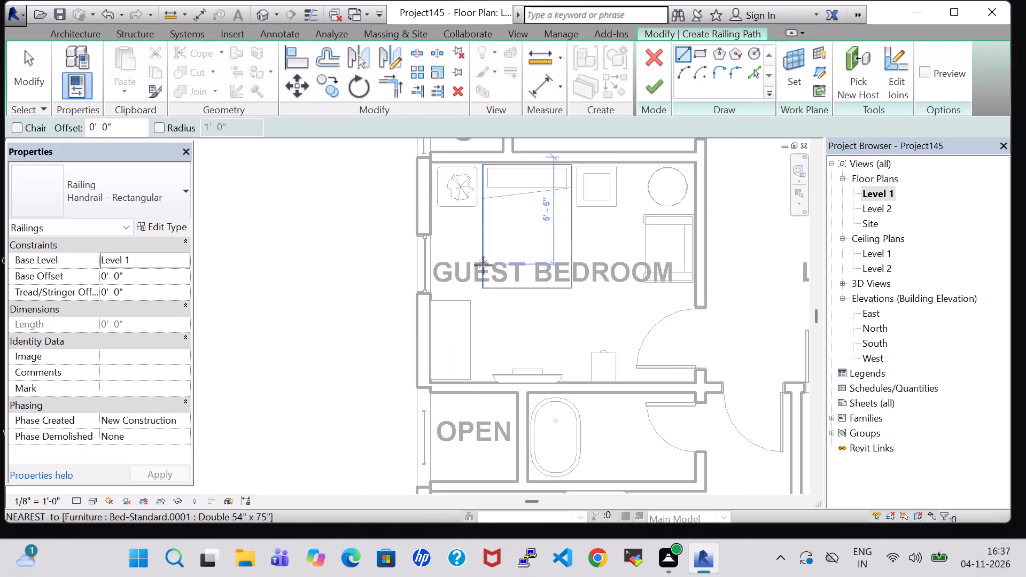
scroll(483, 265, down, 3)
middle_drag(483, 264, 499, 445)
middle_drag(479, 219, 501, 429)
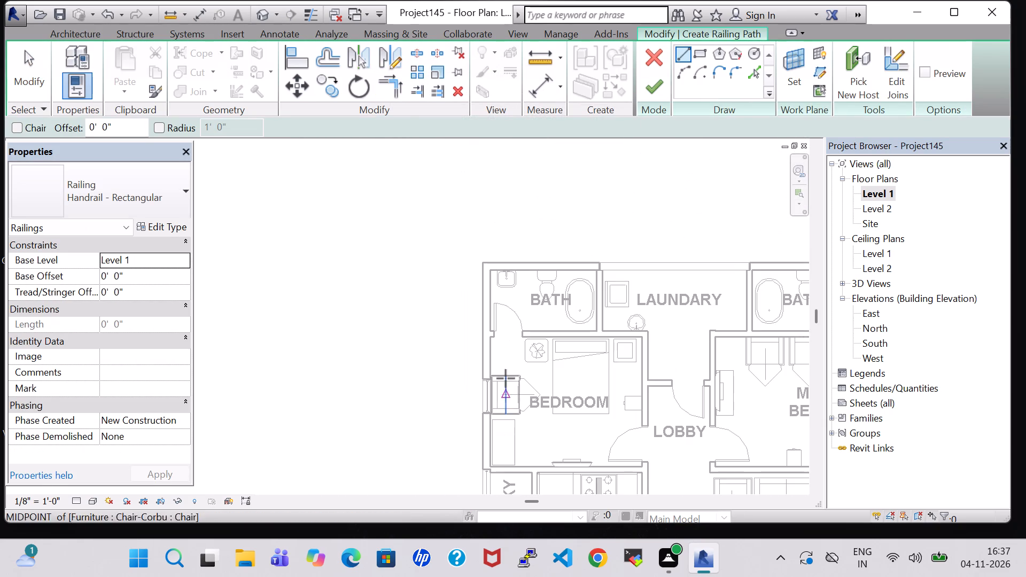
scroll(507, 245, up, 10)
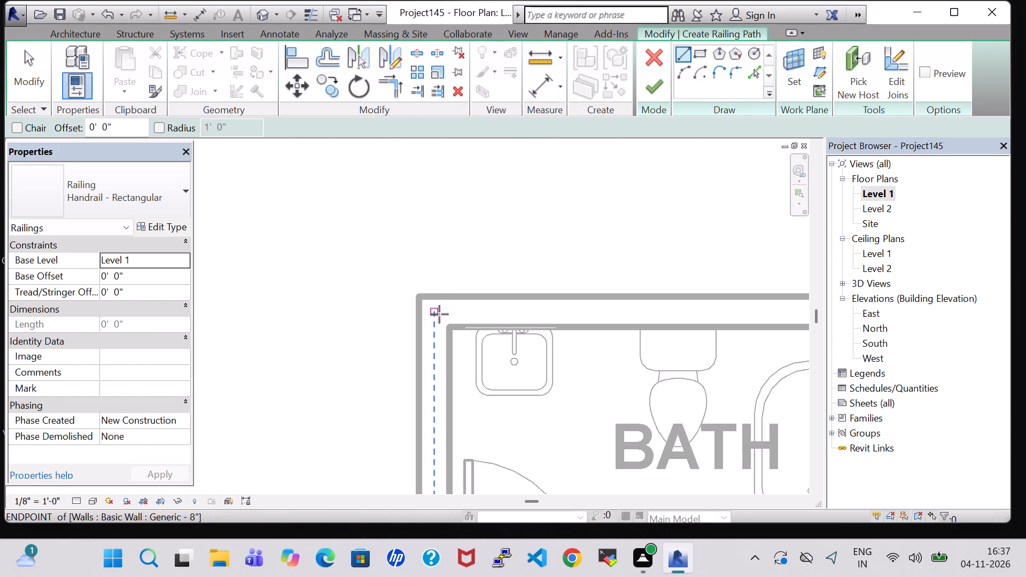
click(433, 313)
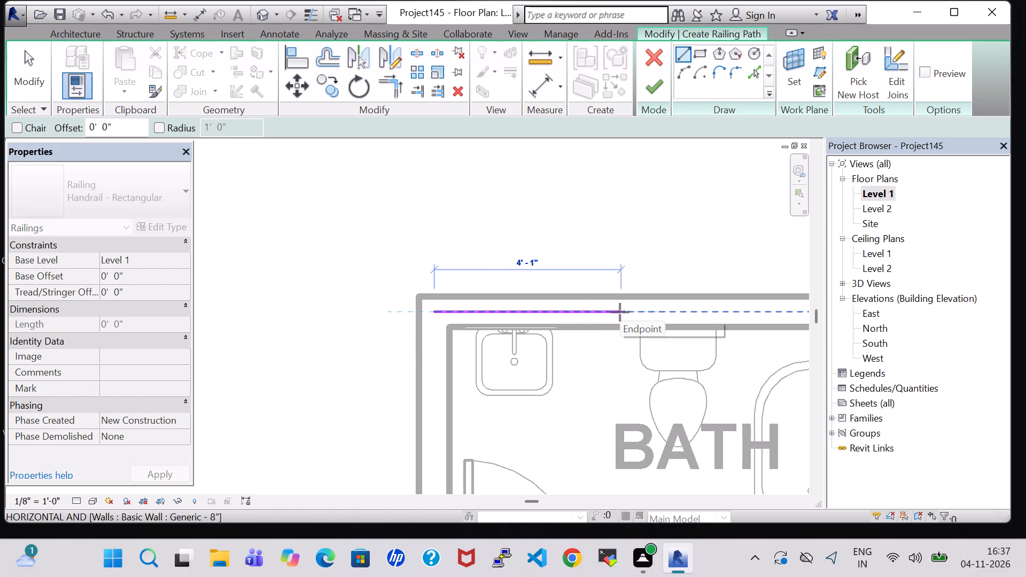
middle_drag(620, 312, 388, 312)
middle_drag(752, 311, 356, 345)
middle_drag(667, 348, 347, 363)
middle_drag(683, 373, 379, 396)
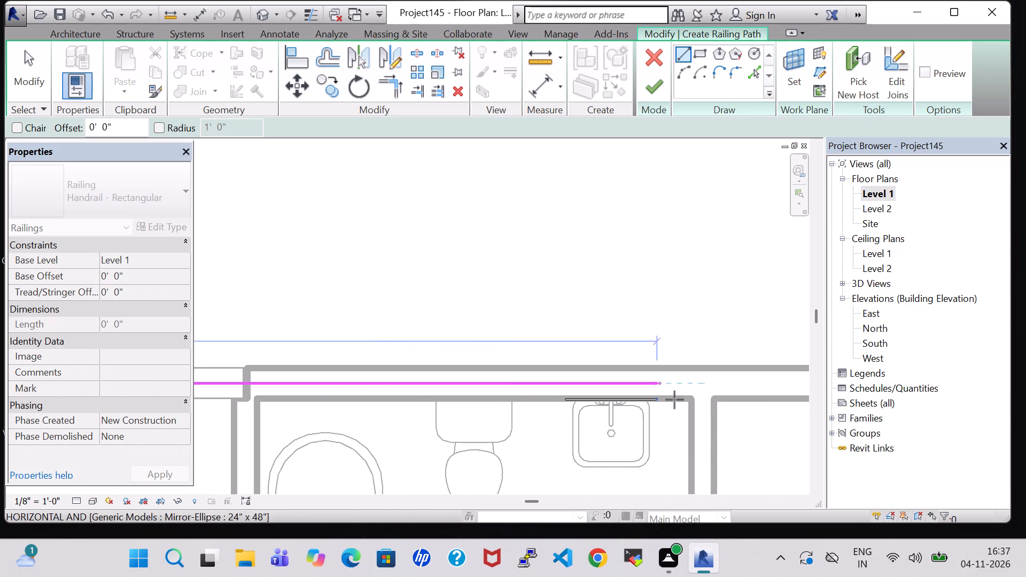
middle_drag(685, 394, 364, 411)
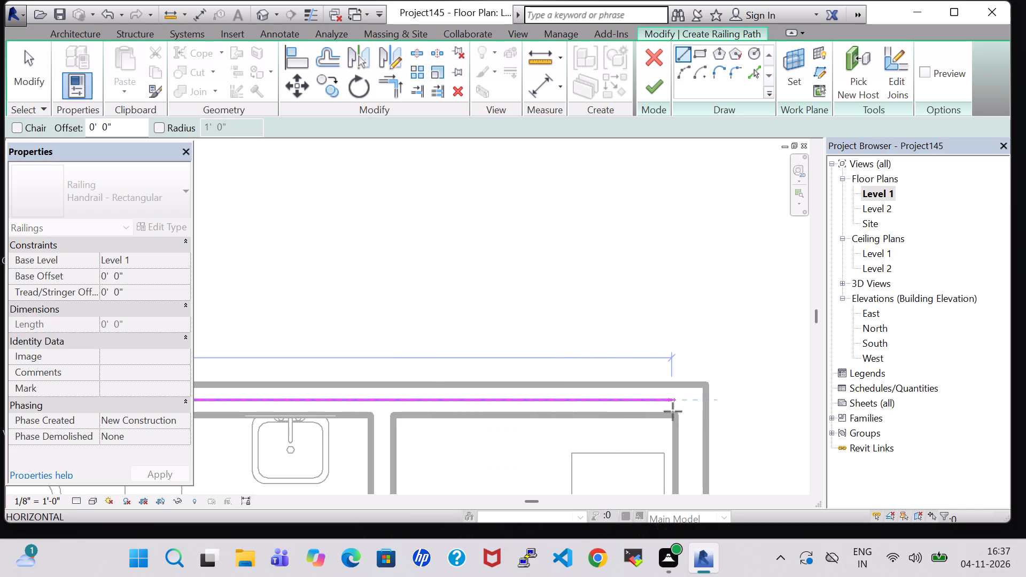
click(693, 401)
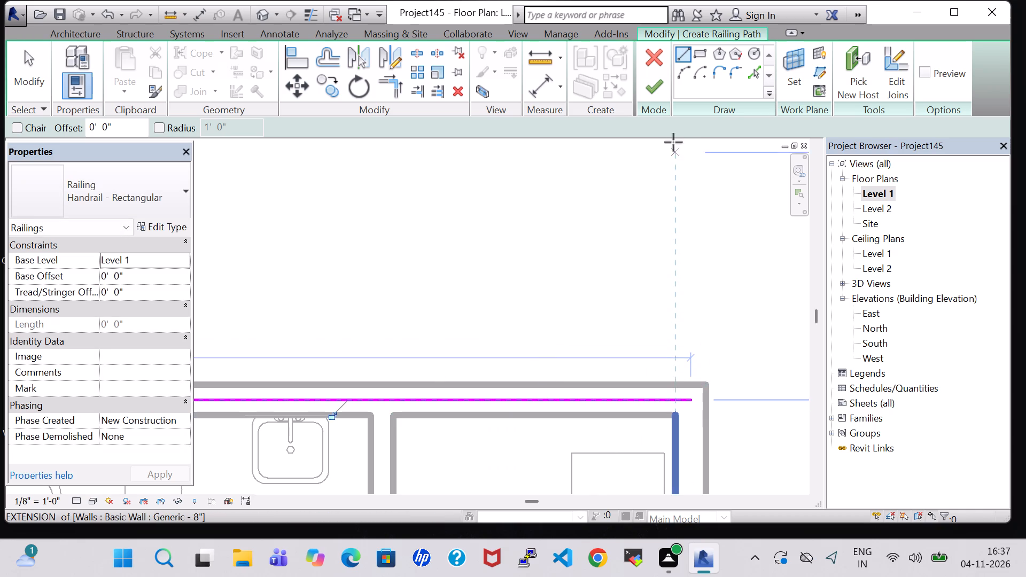
click(651, 80)
Hide the Walls category in the Level 1 plan so the railing inside the north wall can be selected.
scroll(404, 345, down, 2)
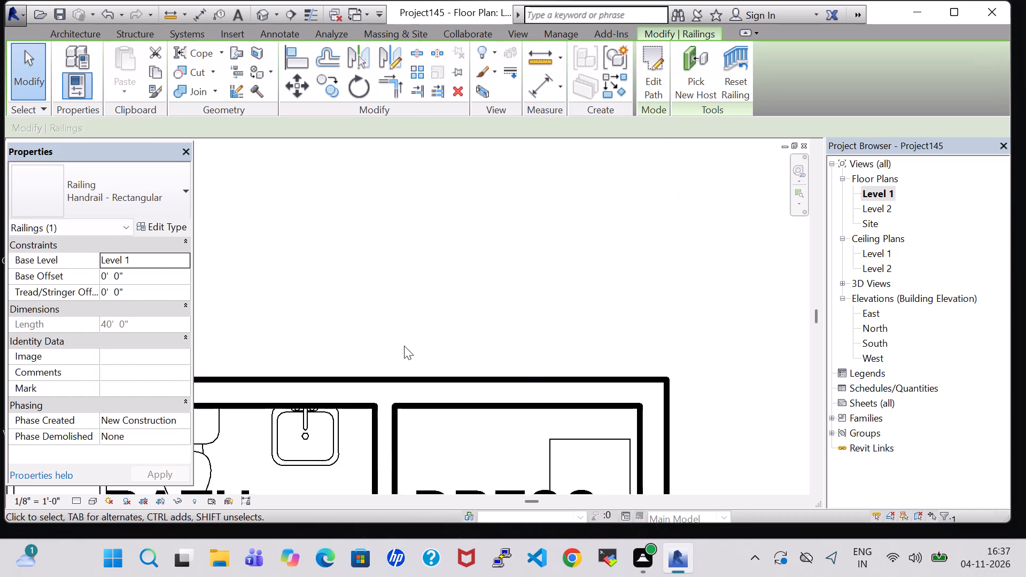
scroll(404, 346, down, 9)
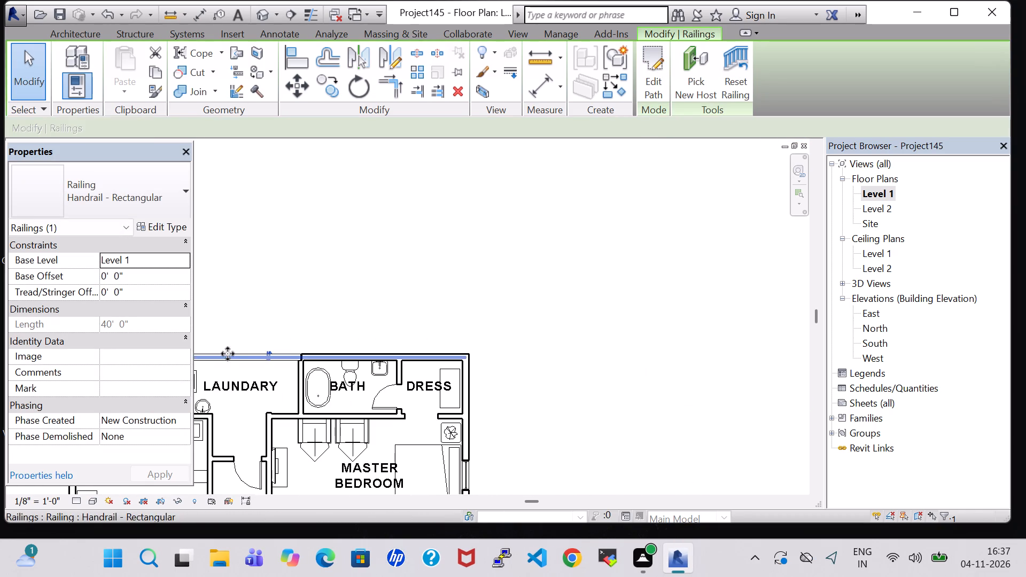
scroll(231, 349, up, 7)
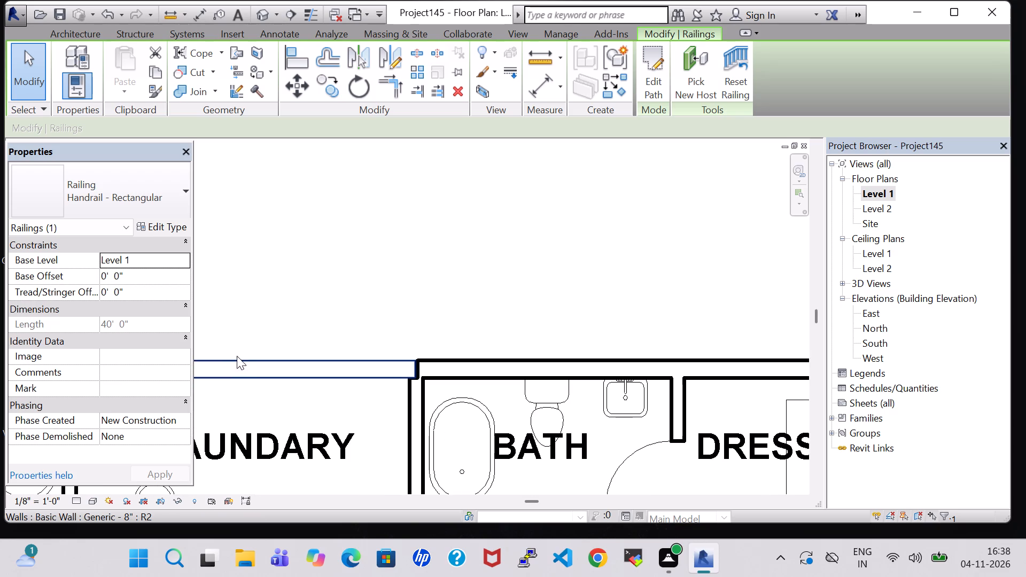
middle_drag(239, 345, 465, 399)
click(450, 422)
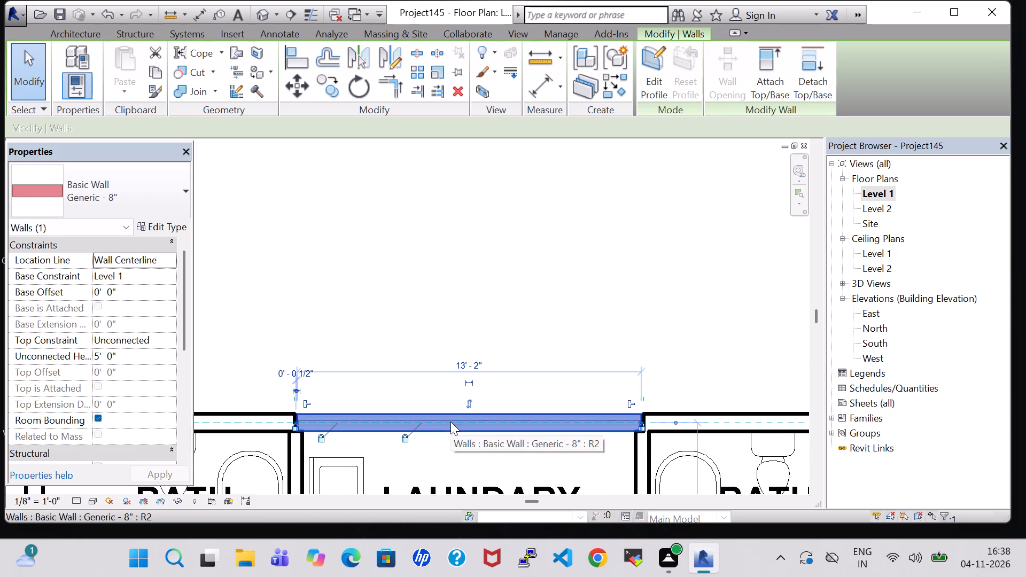
click(450, 422)
click(412, 309)
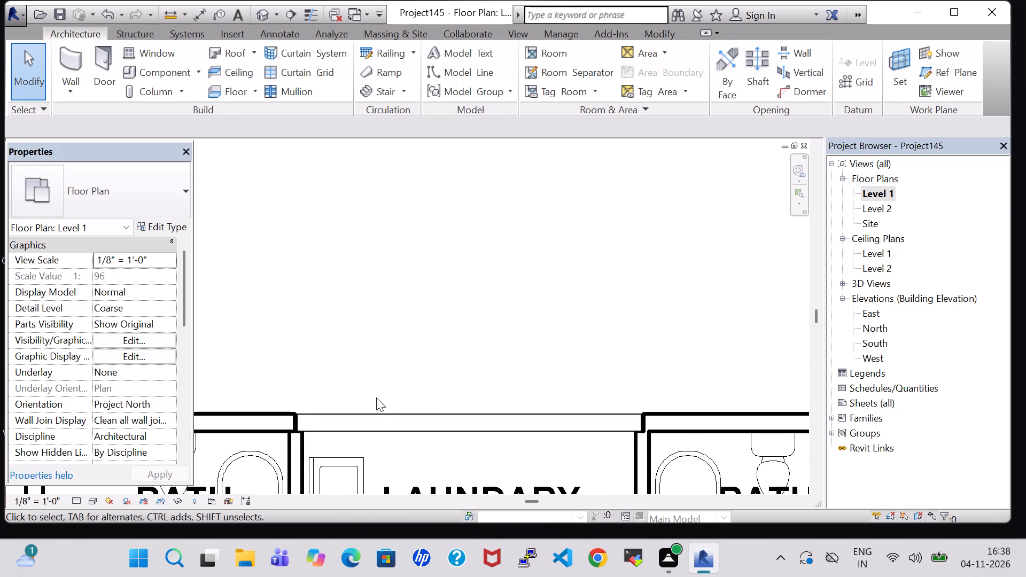
text(VG)
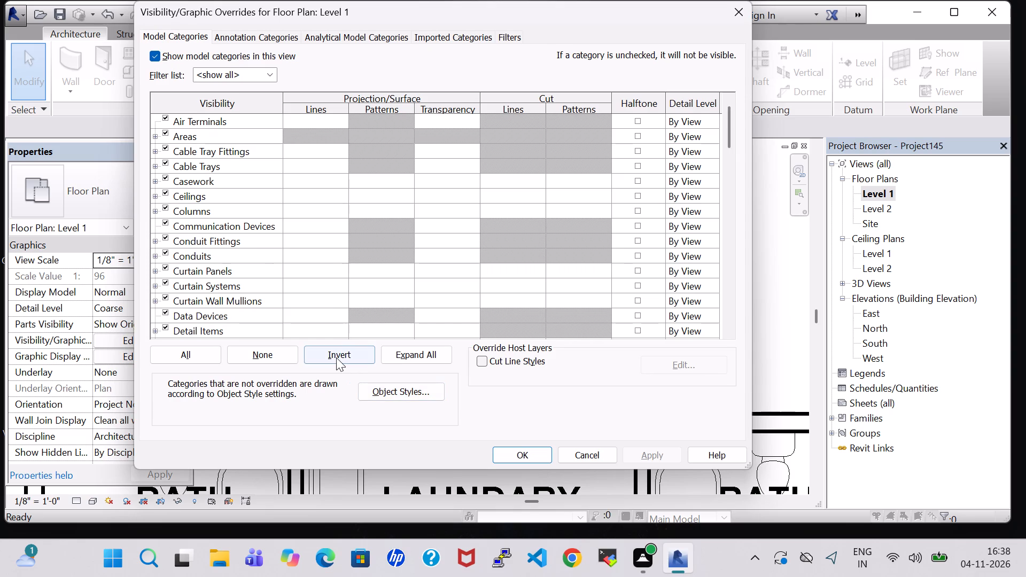
key(w)
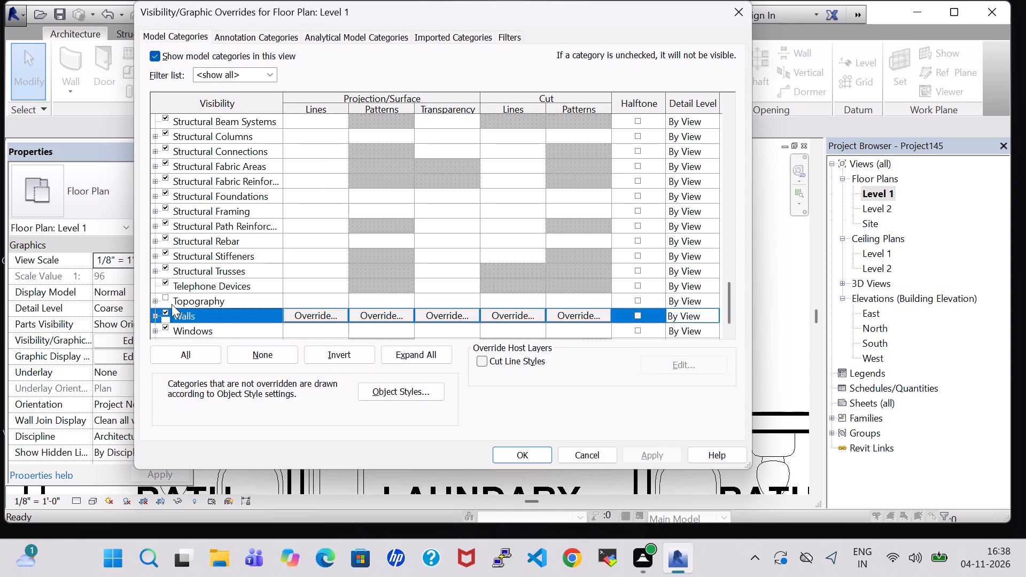
click(166, 312)
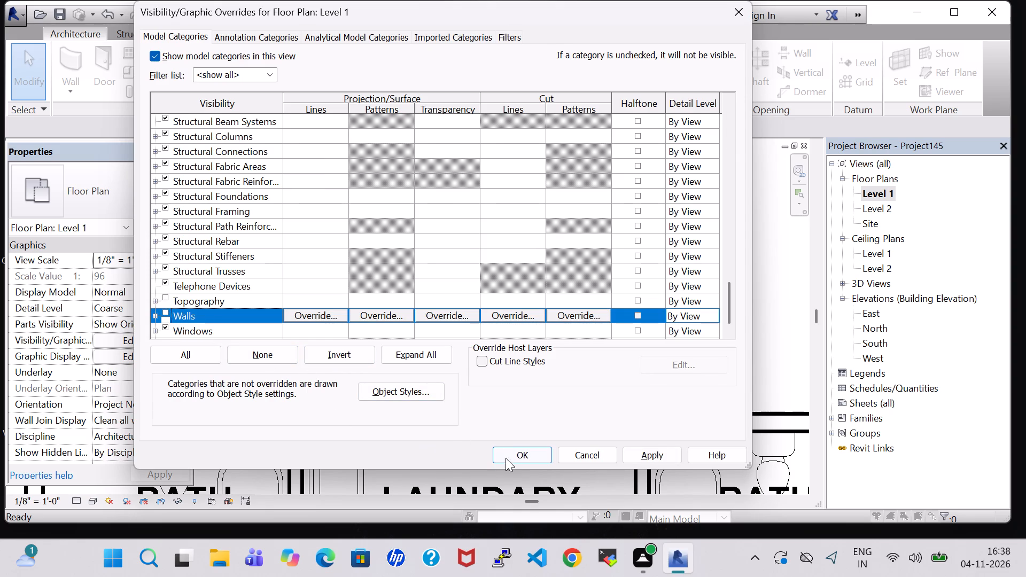
click(509, 459)
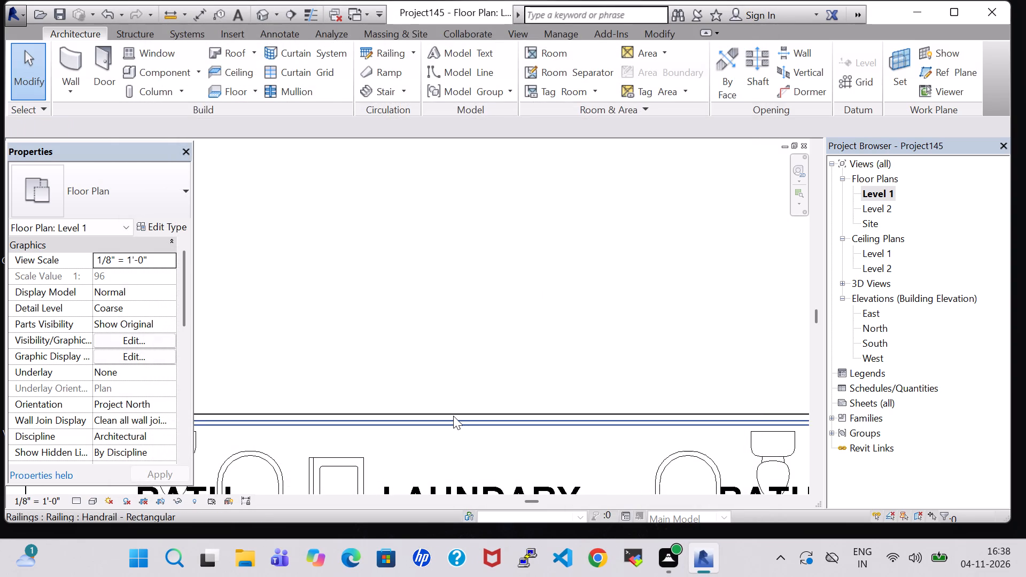
Change the north railing to the Glass Panel - Bottom Fill type and set its base offset to 11' 0".
click(453, 416)
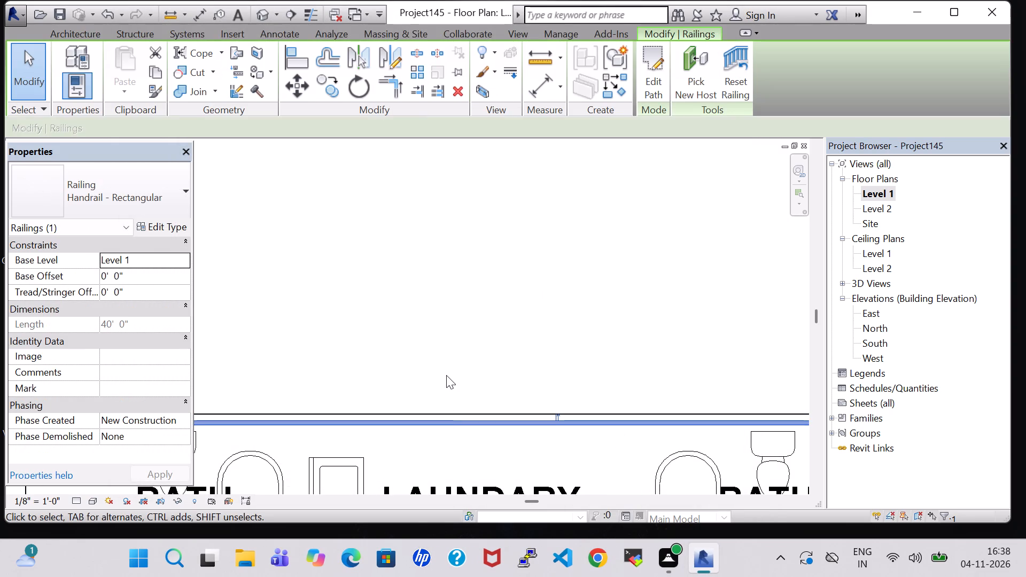
click(120, 202)
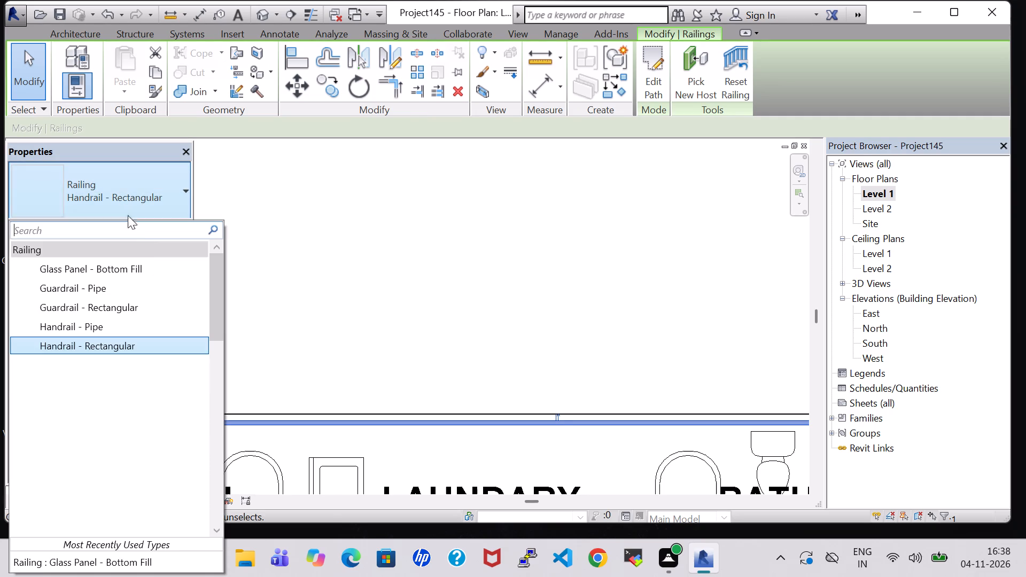
click(151, 271)
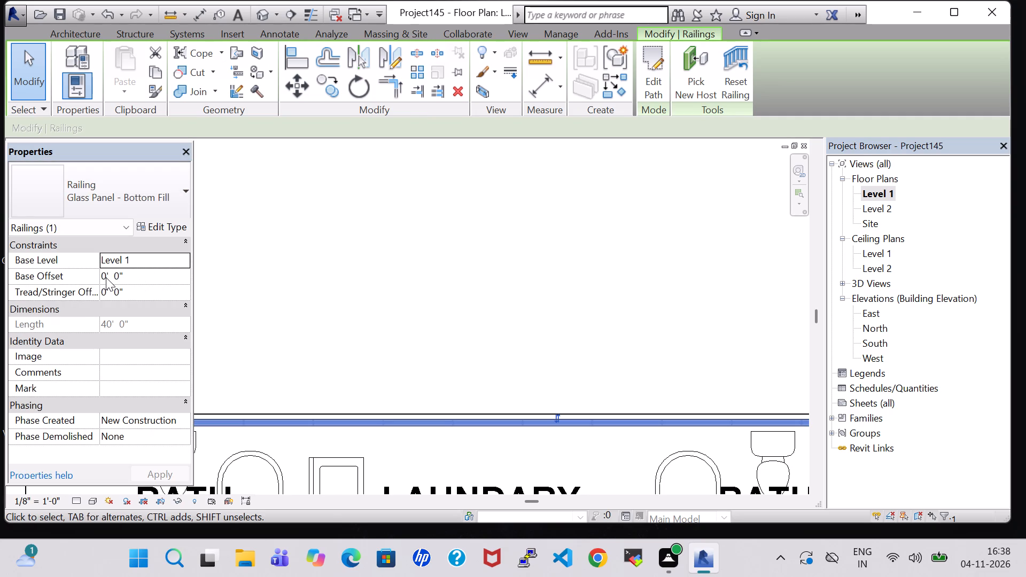
double_click(106, 277)
key(BackSpace)
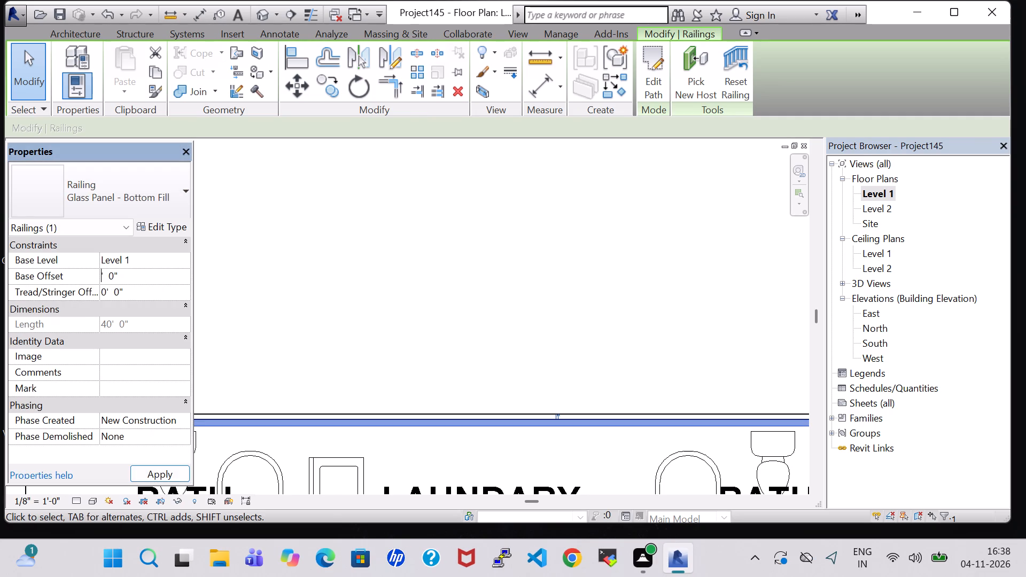
text(11)
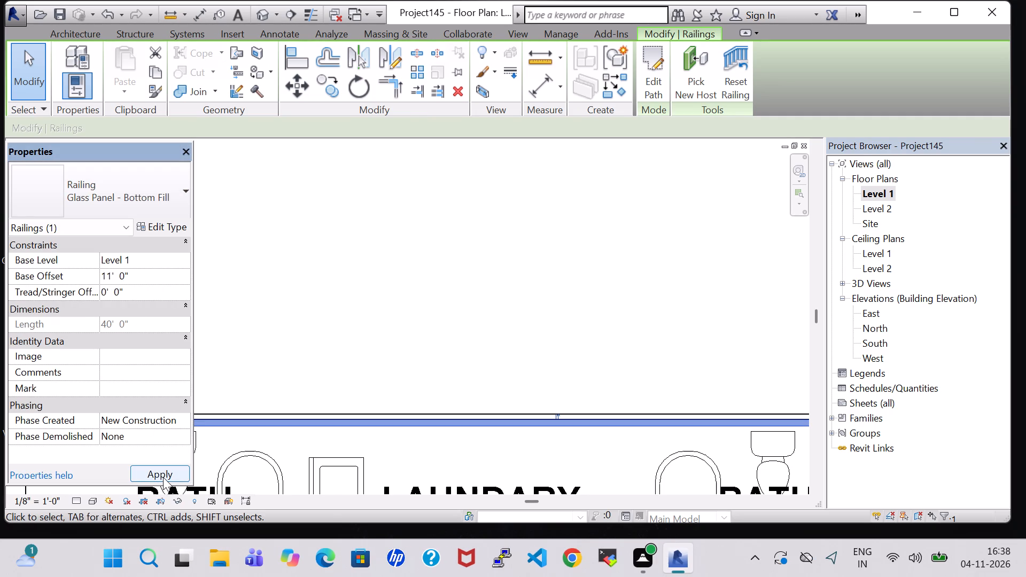
click(163, 477)
click(389, 322)
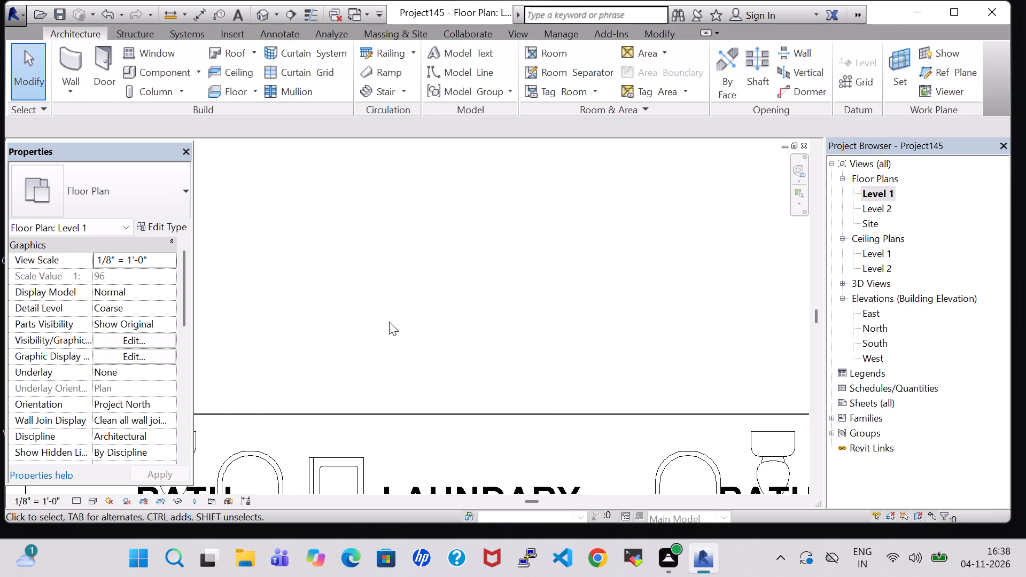
Turn the Walls category back on in the Level 1 plan's visibility overrides.
text(VG)
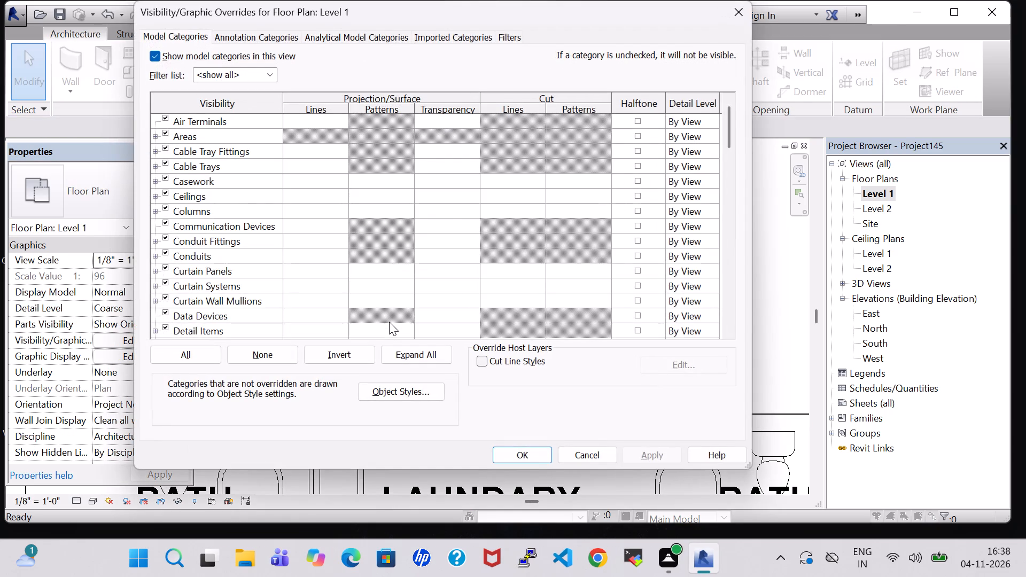
key(w)
scroll(389, 322, down, 2)
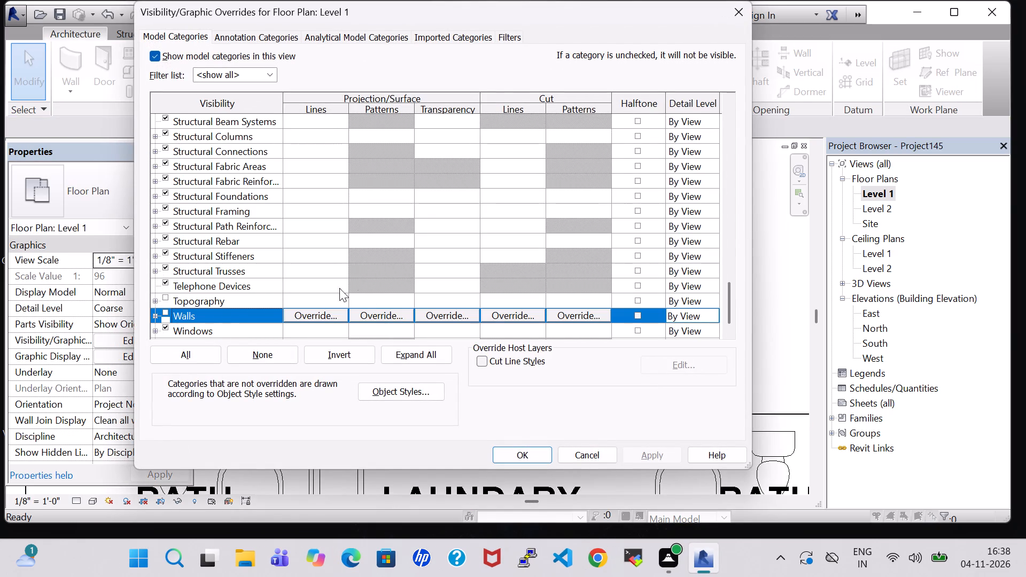
click(167, 317)
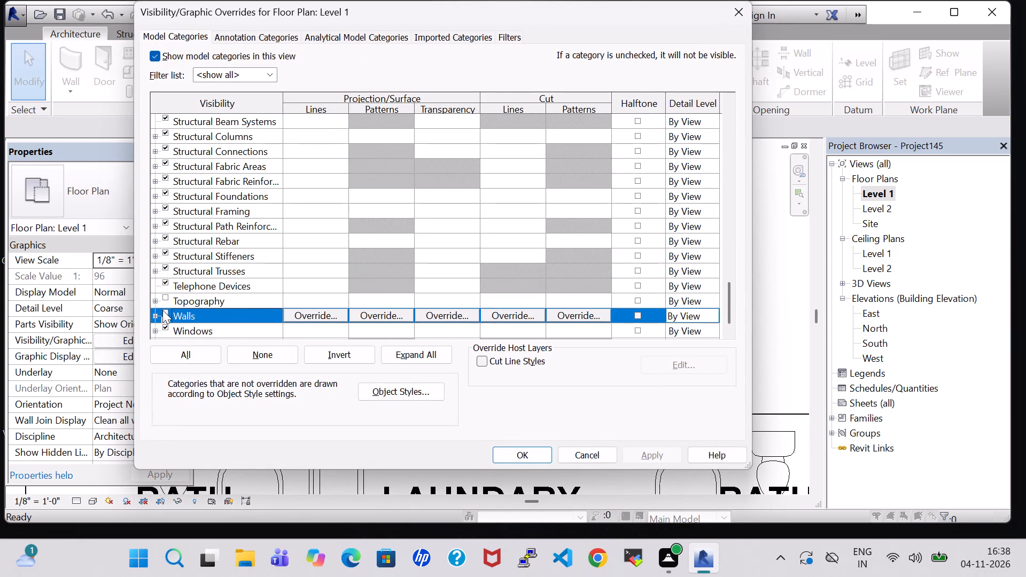
click(166, 313)
click(534, 451)
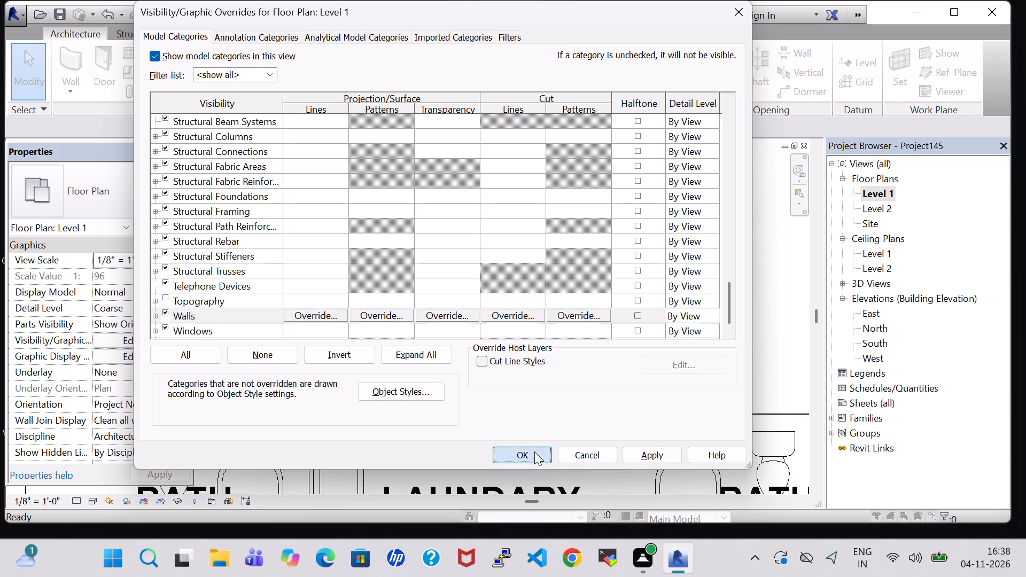
click(538, 301)
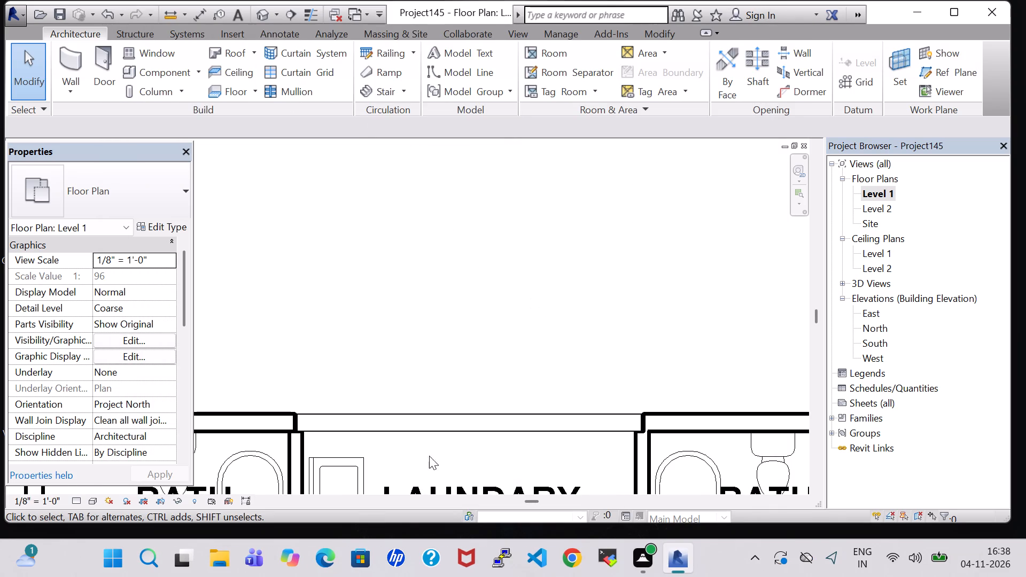
Check the north roof railing in the 3D view.
scroll(450, 493, down, 2)
scroll(446, 377, down, 5)
middle_drag(446, 378, 453, 208)
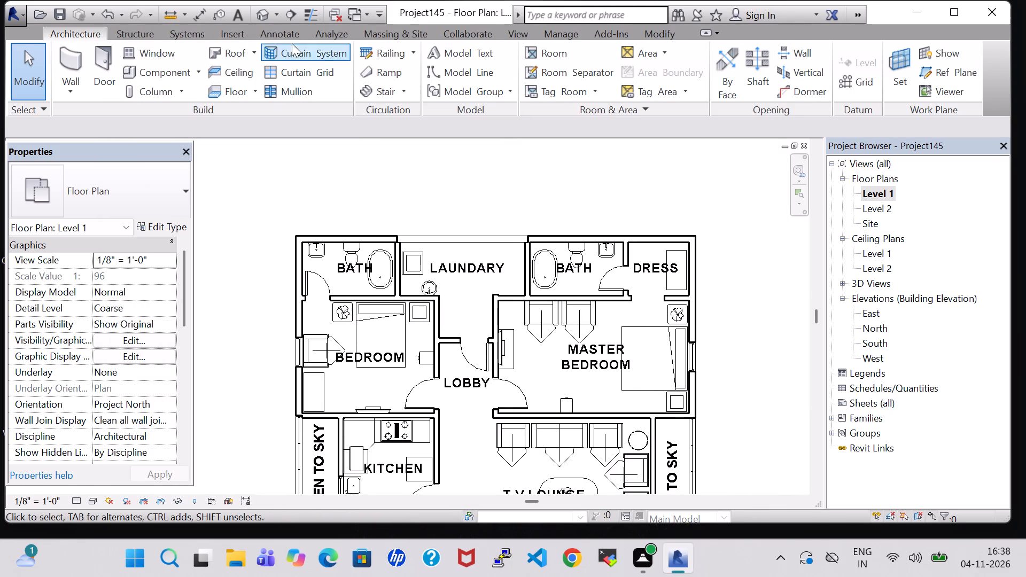
click(260, 18)
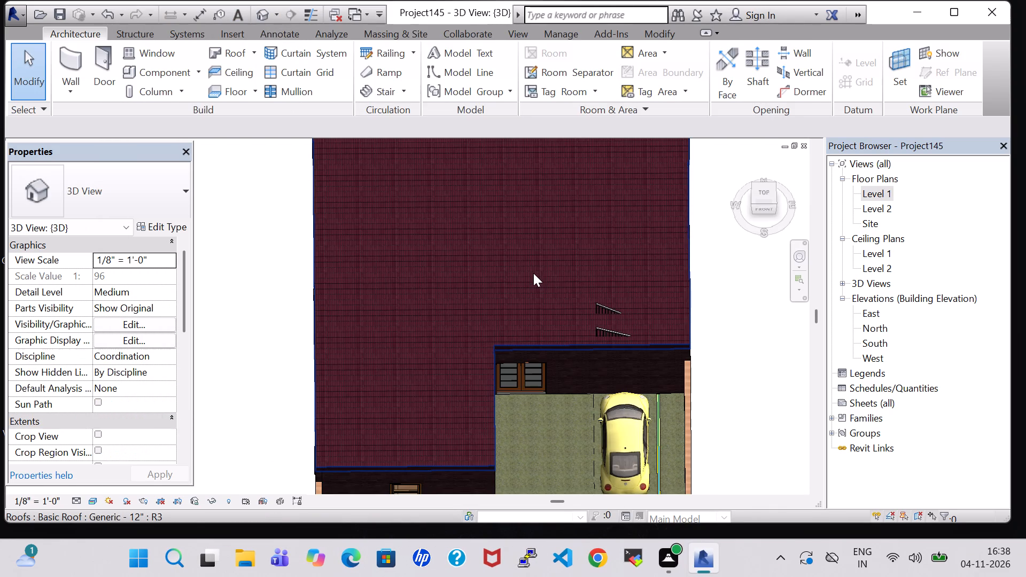
middle_drag(533, 276, 525, 415)
On Level 1, sketch and finish a 40' 8" railing path along the east exterior wall's centreline, from the northeast corner to the stair box's south wall.
double_click(877, 193)
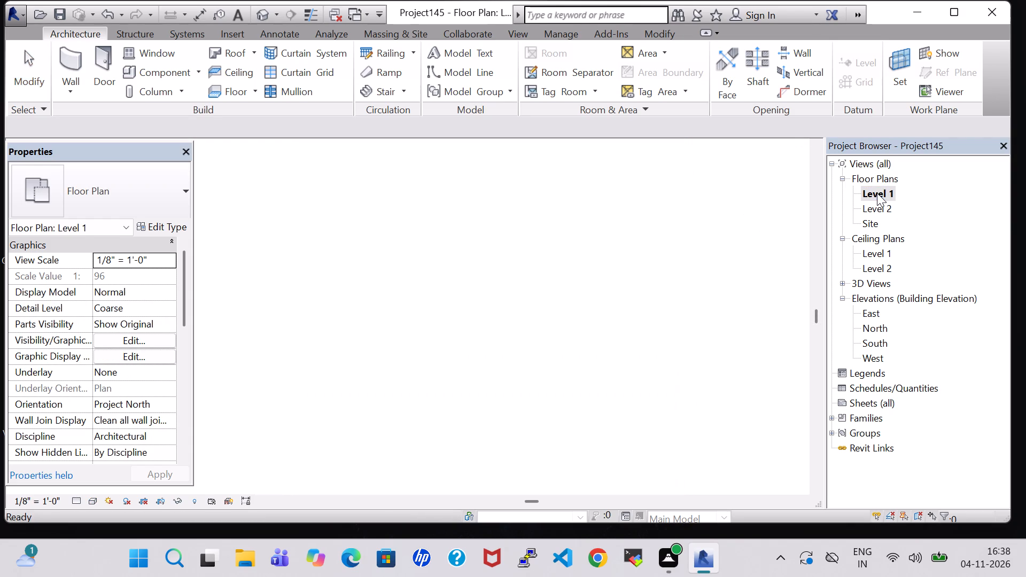
scroll(689, 249, down, 1)
click(398, 50)
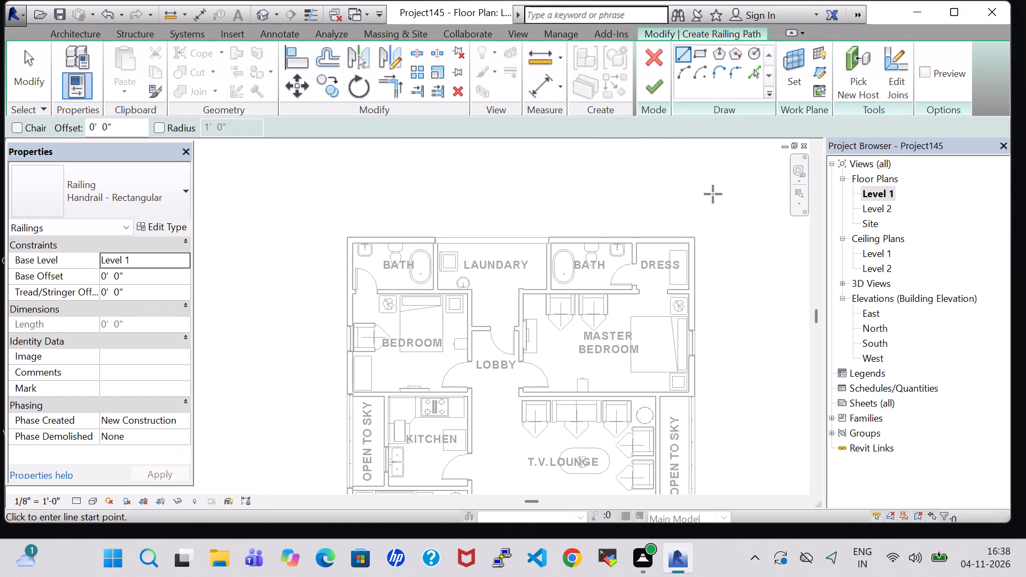
middle_drag(741, 254, 637, 274)
scroll(623, 283, up, 7)
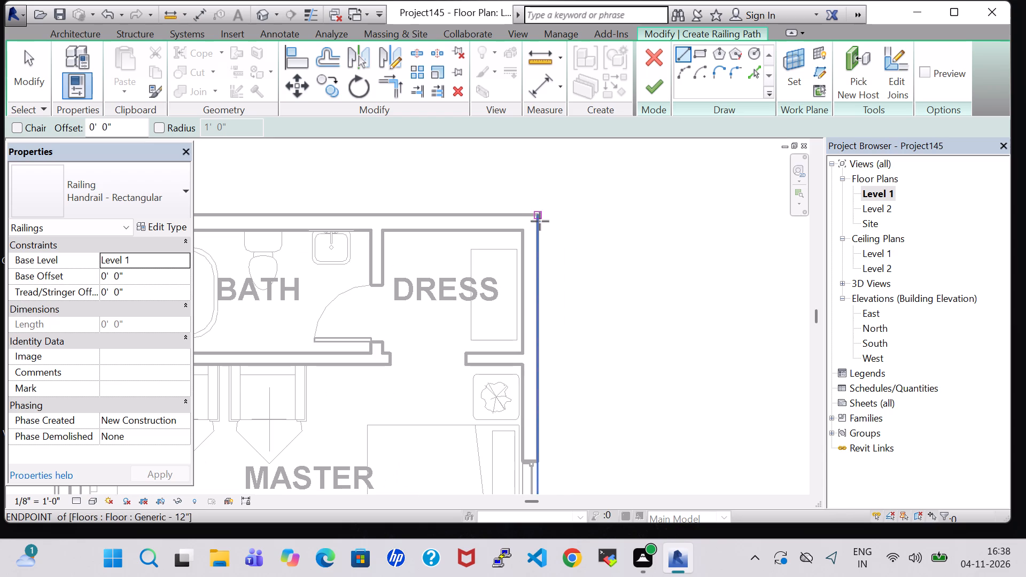
click(529, 223)
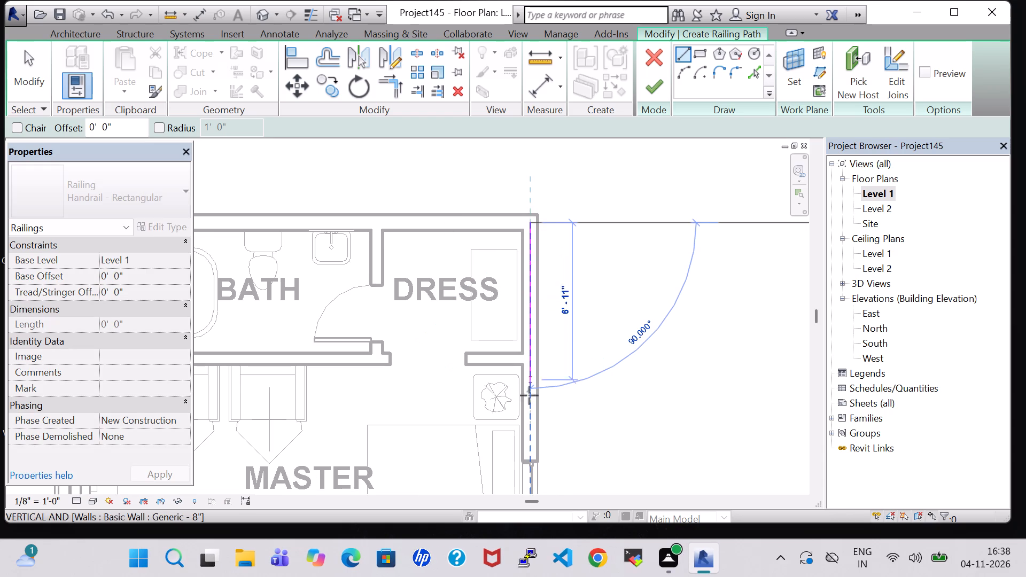
middle_drag(527, 428, 528, 225)
middle_drag(519, 423, 548, 175)
middle_drag(558, 385, 606, 132)
middle_drag(603, 391, 603, 89)
middle_drag(601, 383, 610, 100)
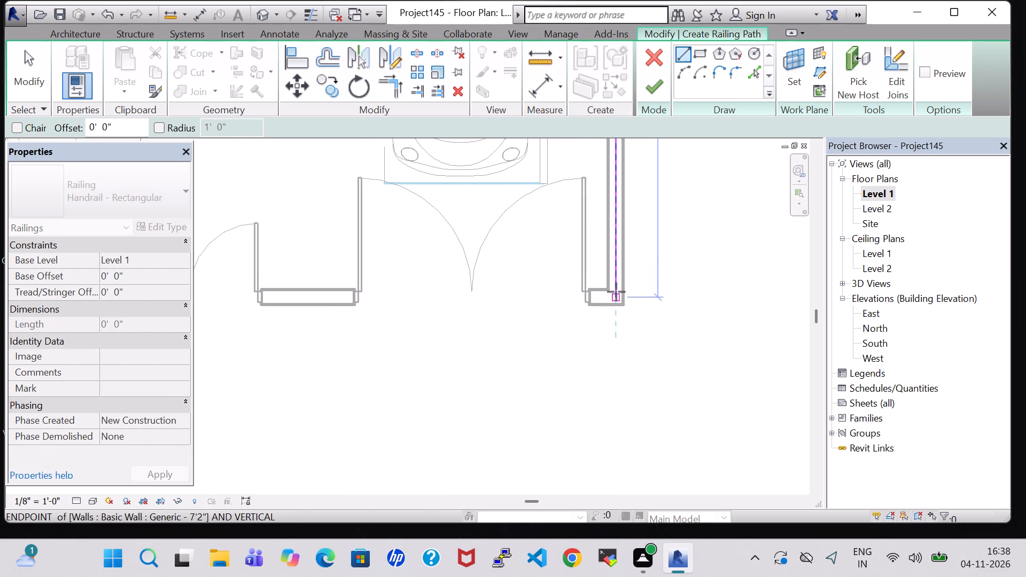
middle_drag(621, 204, 618, 248)
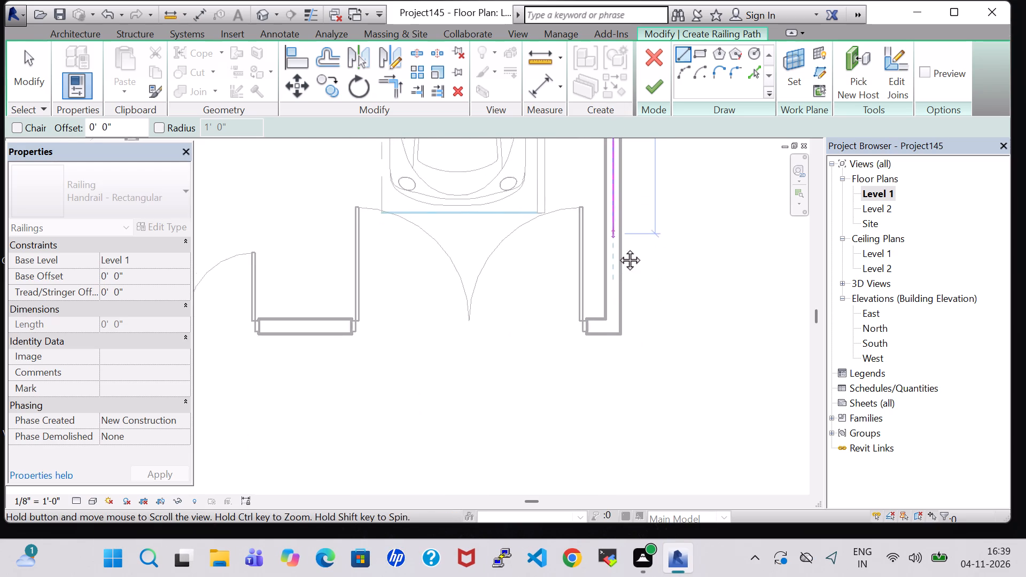
middle_drag(618, 248, 620, 488)
scroll(619, 213, up, 1)
middle_drag(619, 213, 629, 374)
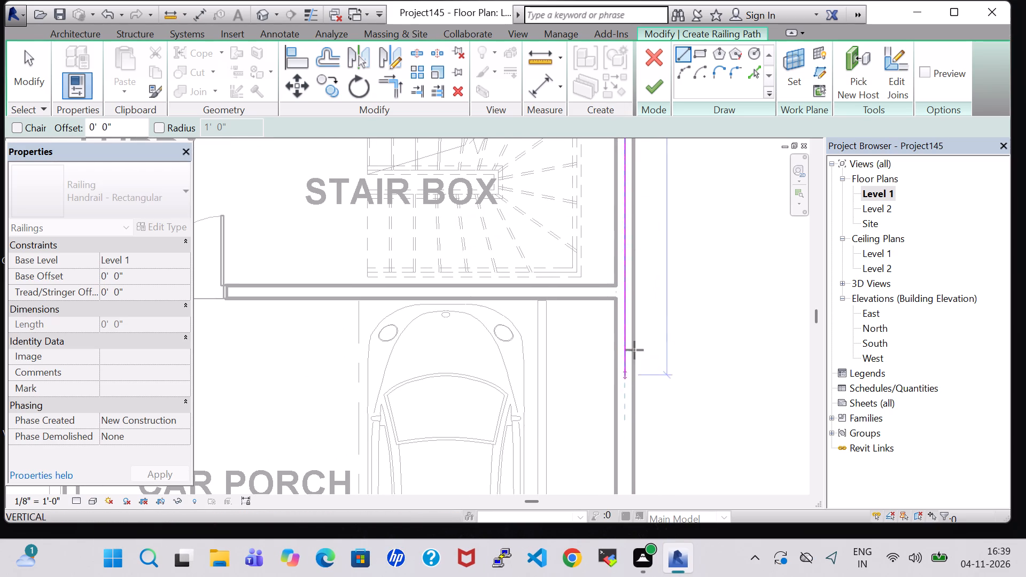
click(625, 290)
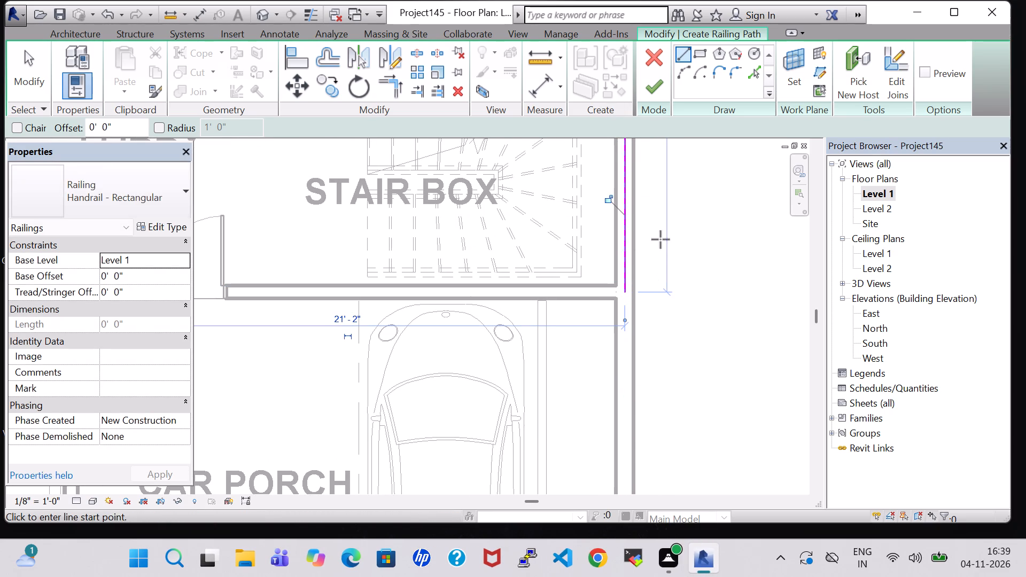
click(654, 88)
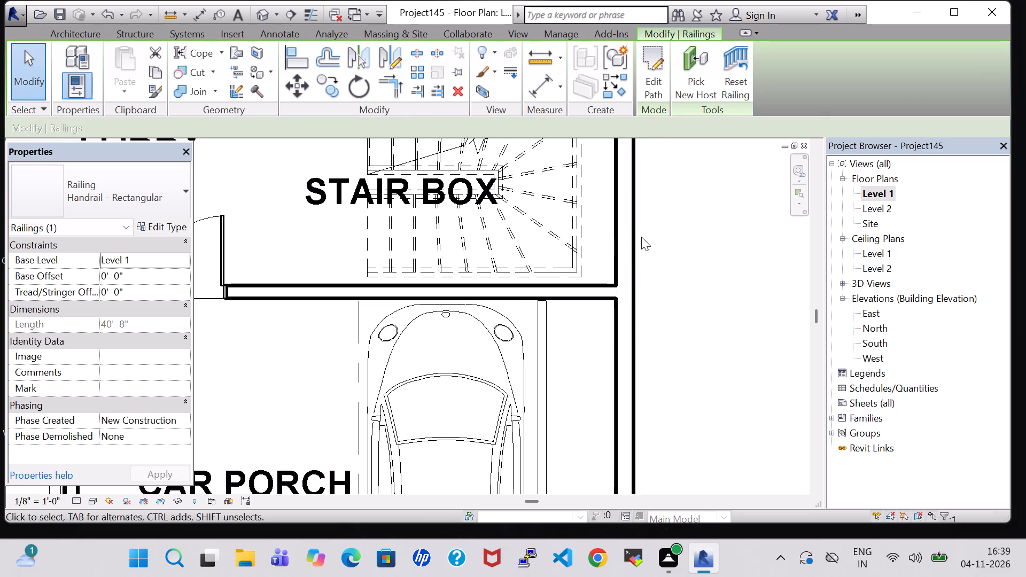
Change the new east wall railing to the Glass Panel - Bottom Fill type and set its base offset to 11' 0".
middle_drag(639, 229, 647, 548)
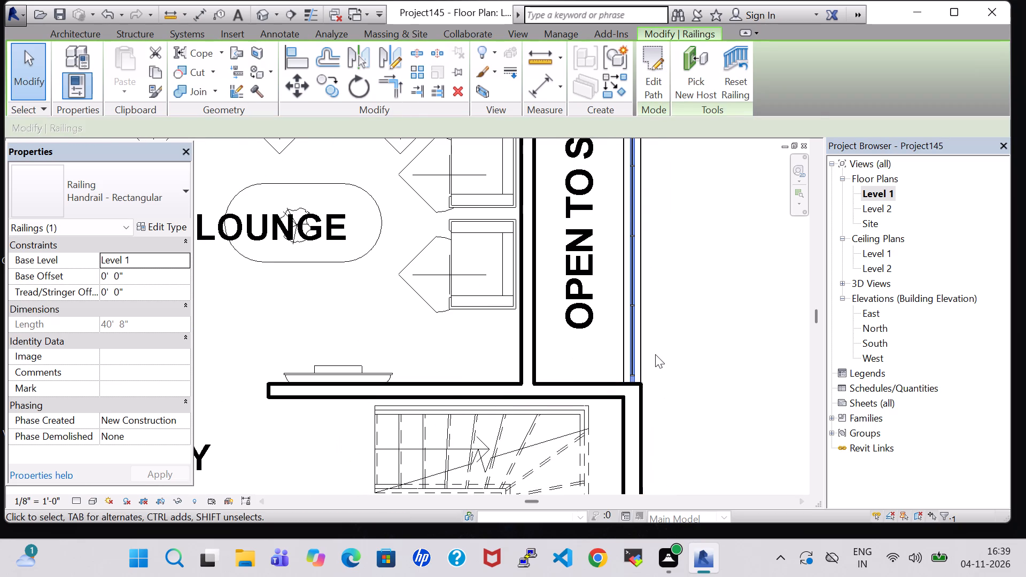
scroll(655, 350, up, 7)
click(655, 337)
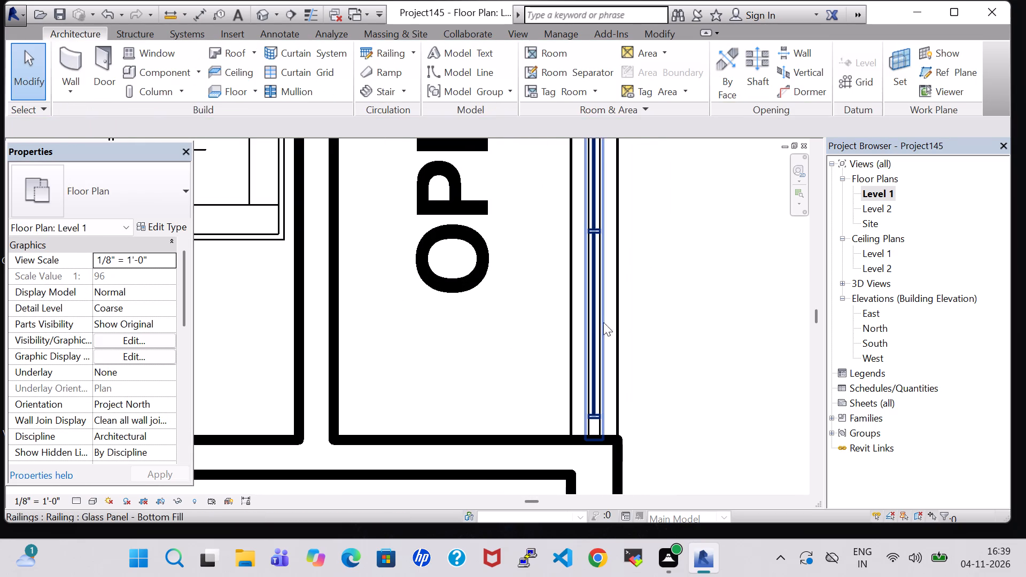
click(595, 321)
click(641, 322)
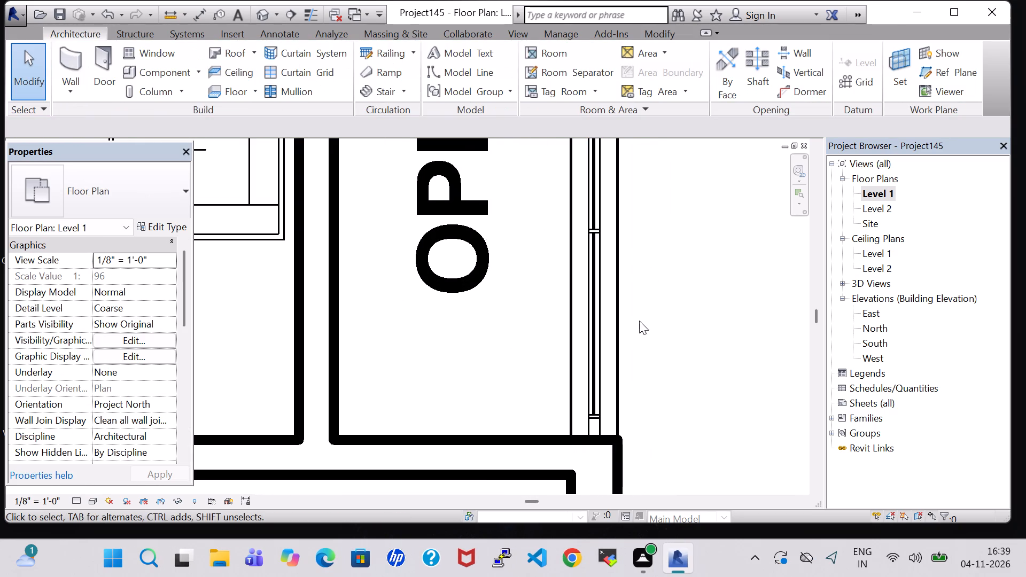
click(610, 285)
click(640, 285)
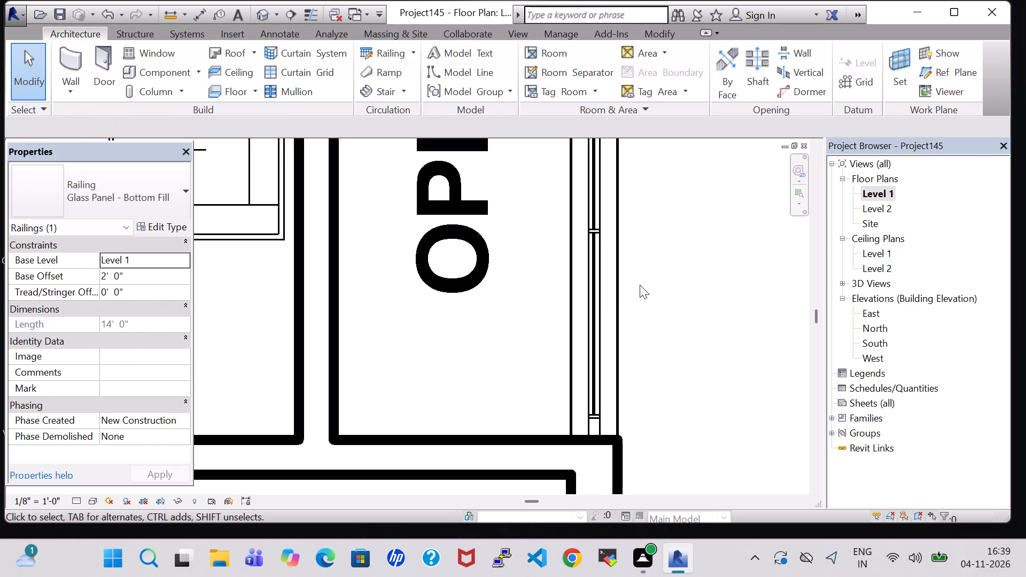
middle_drag(643, 277, 675, 496)
scroll(709, 335, down, 6)
middle_drag(698, 263, 662, 526)
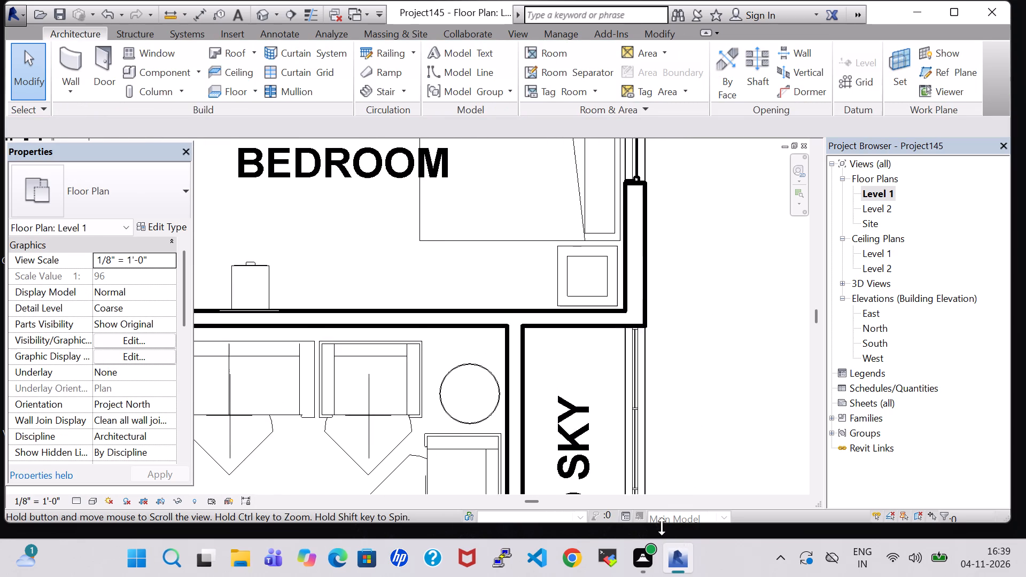
middle_drag(662, 526, 662, 533)
middle_drag(717, 293, 710, 461)
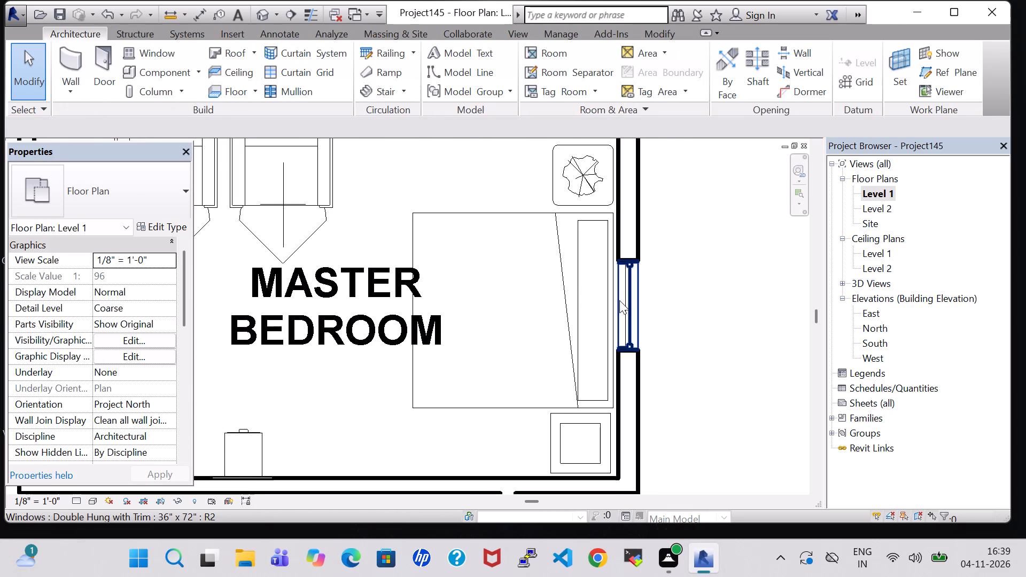
click(627, 305)
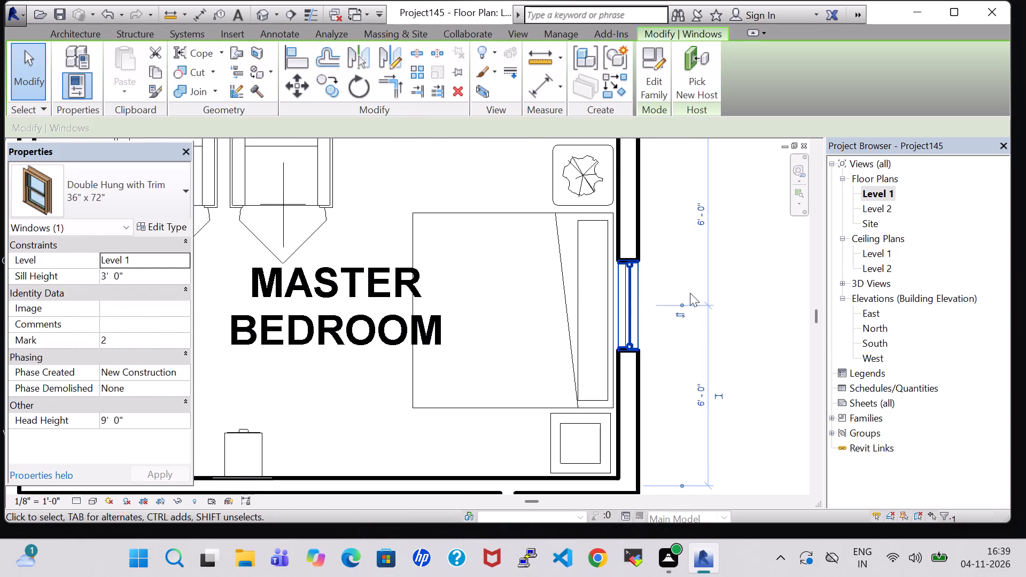
click(733, 297)
scroll(640, 299, up, 8)
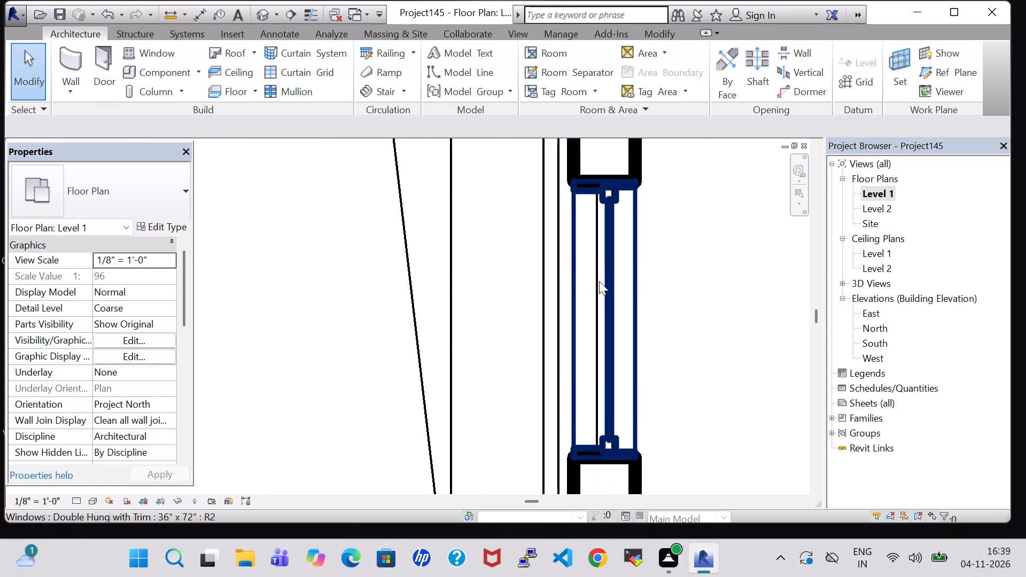
click(597, 288)
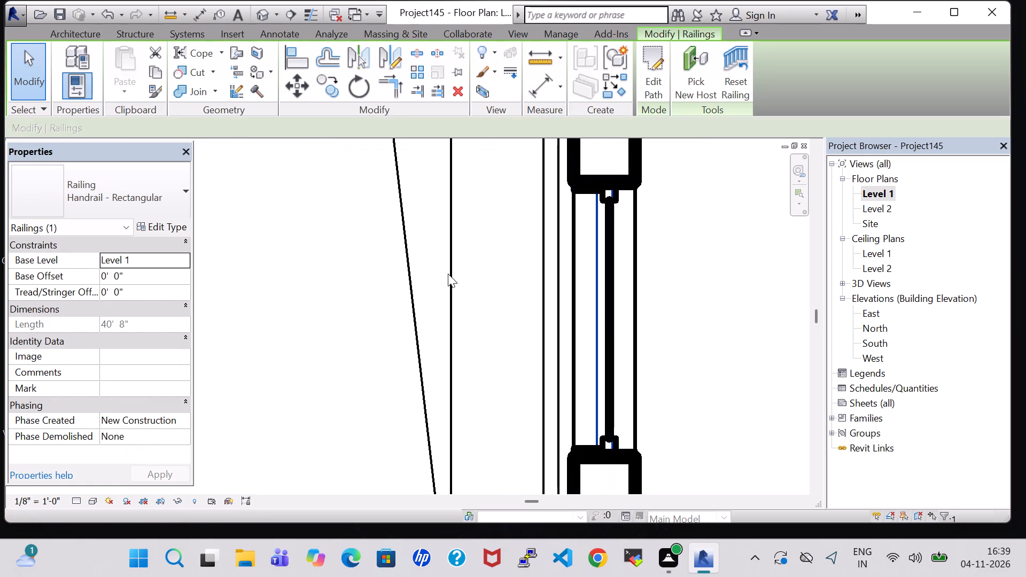
click(91, 198)
click(139, 267)
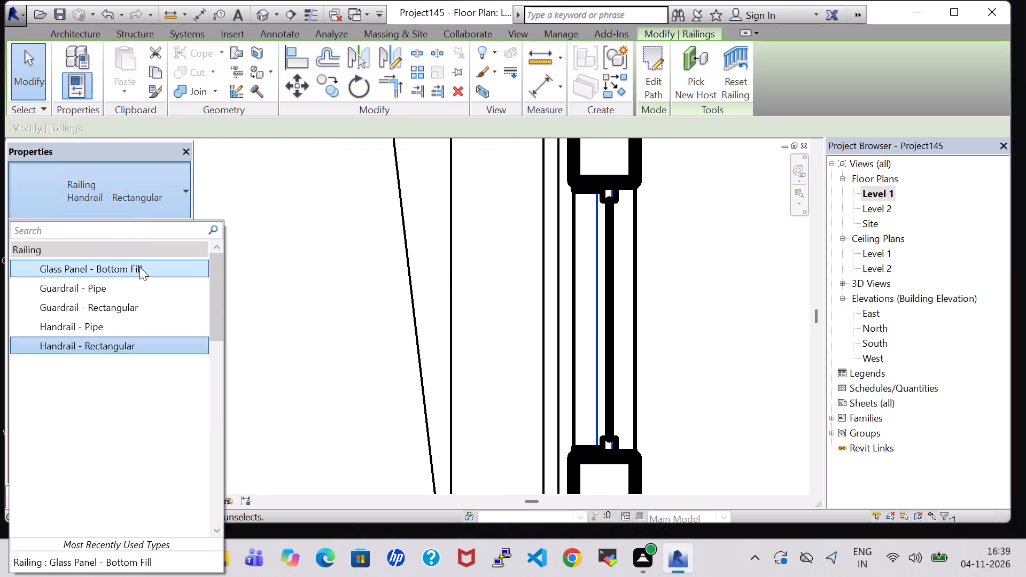
click(110, 277)
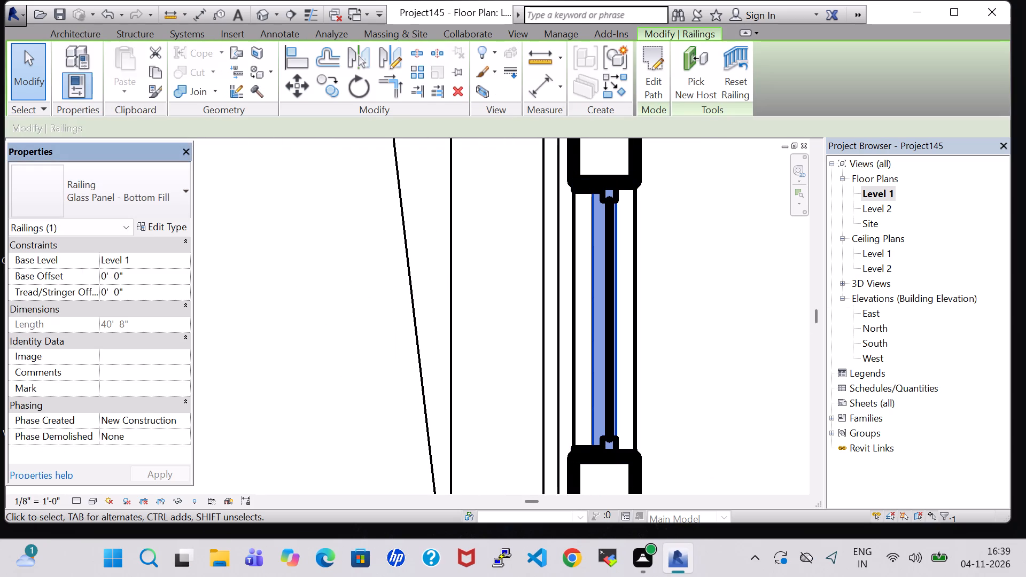
key(Left)
key(BackSpace)
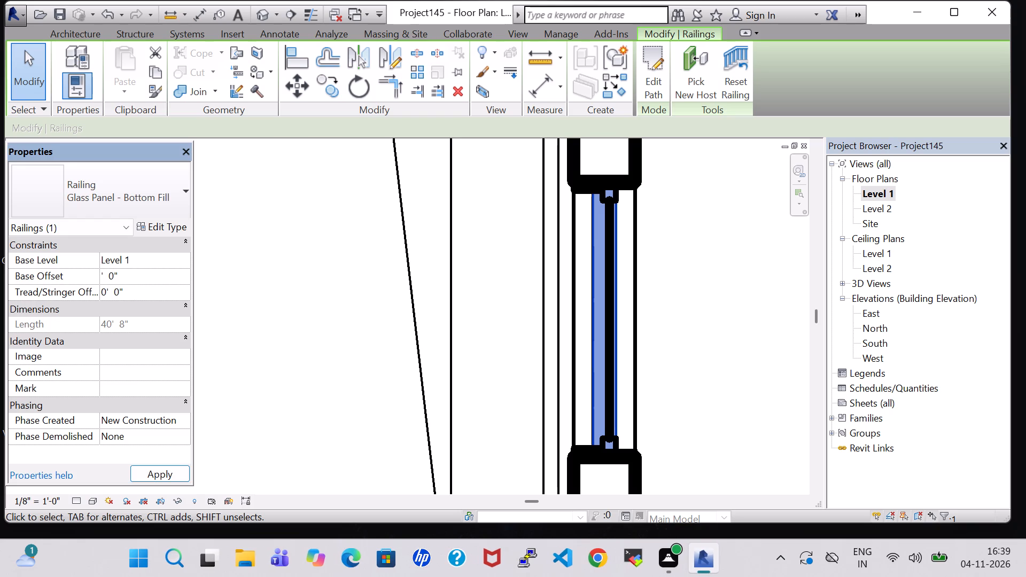
text(11)
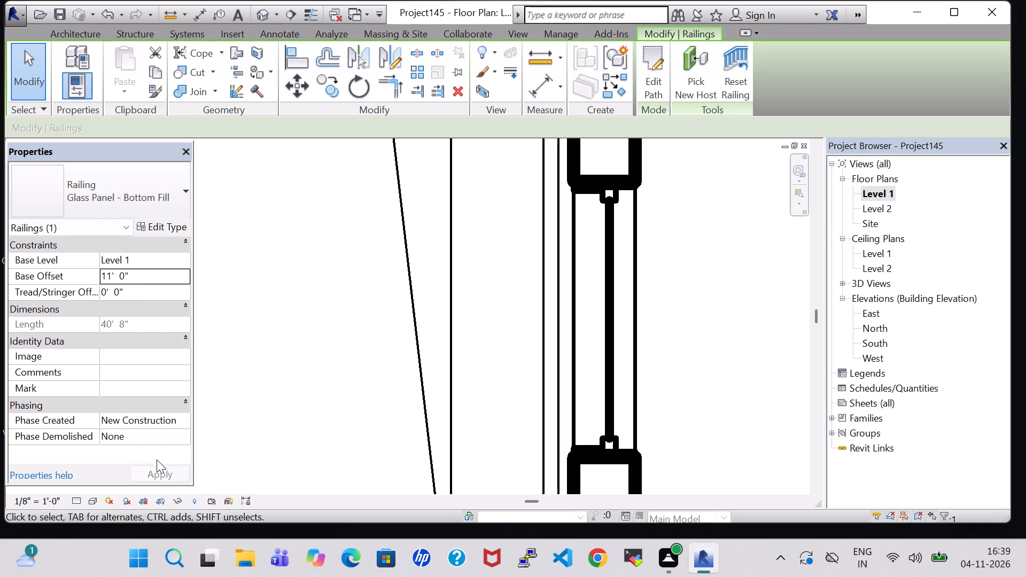
Check the east railing along the roof edge in the 3D view.
click(260, 13)
scroll(666, 300, down, 1)
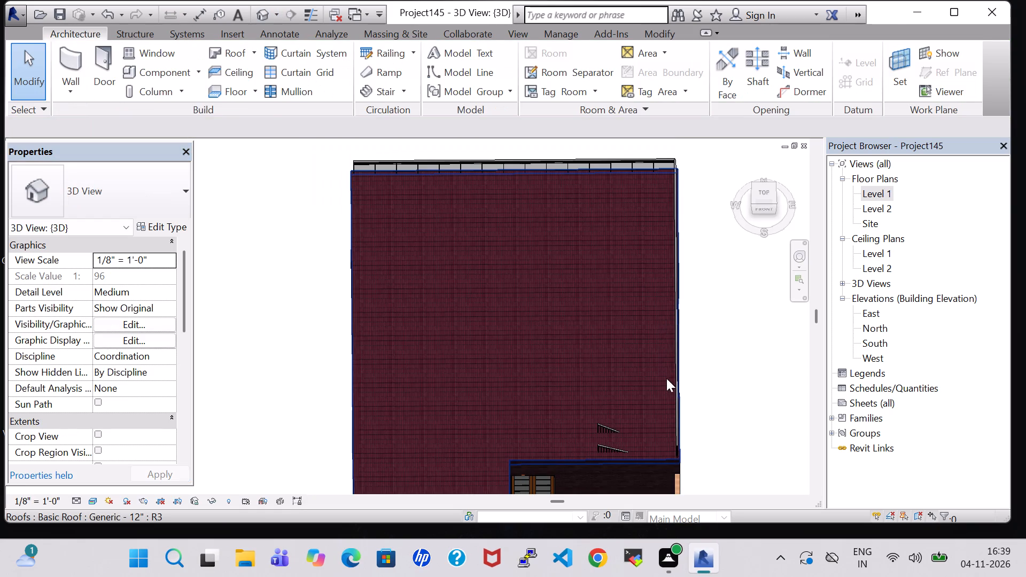
middle_drag(663, 392, 671, 286)
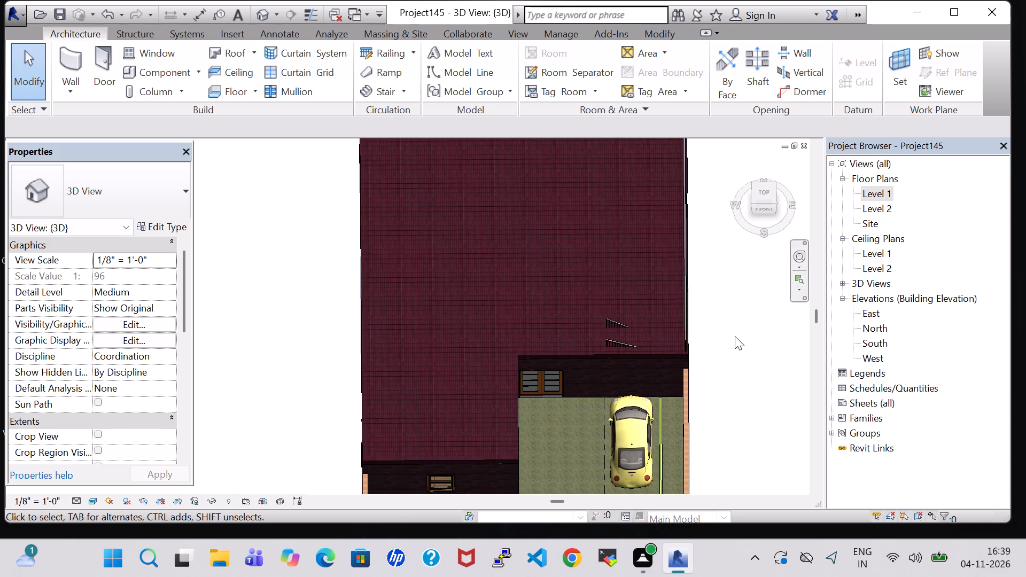
middle_drag(734, 336, 726, 263)
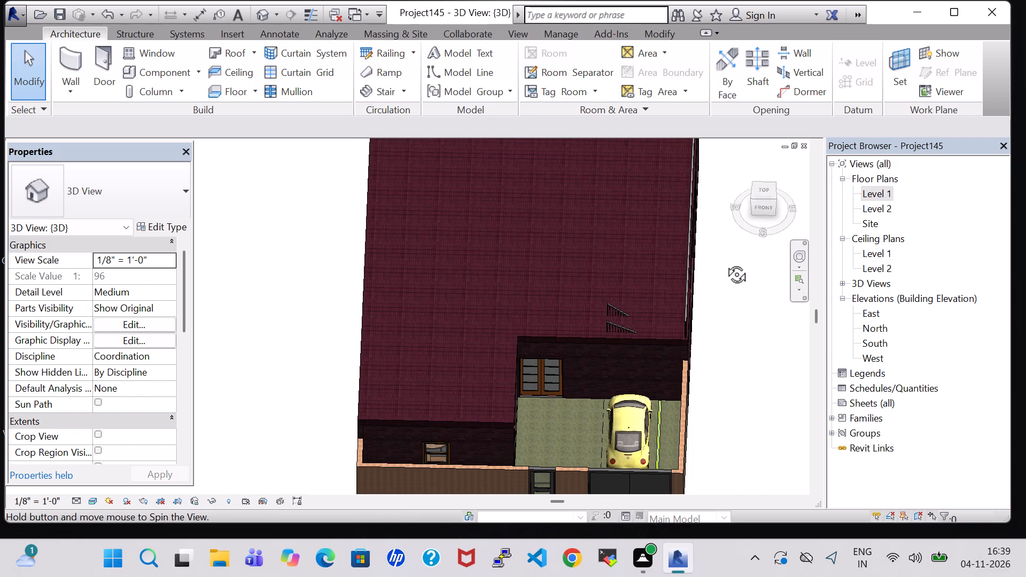
On Level 1, sketch and finish a 21' 2" railing path along the car porch's north wall, from the east wall to the porch's northwest corner.
double_click(869, 193)
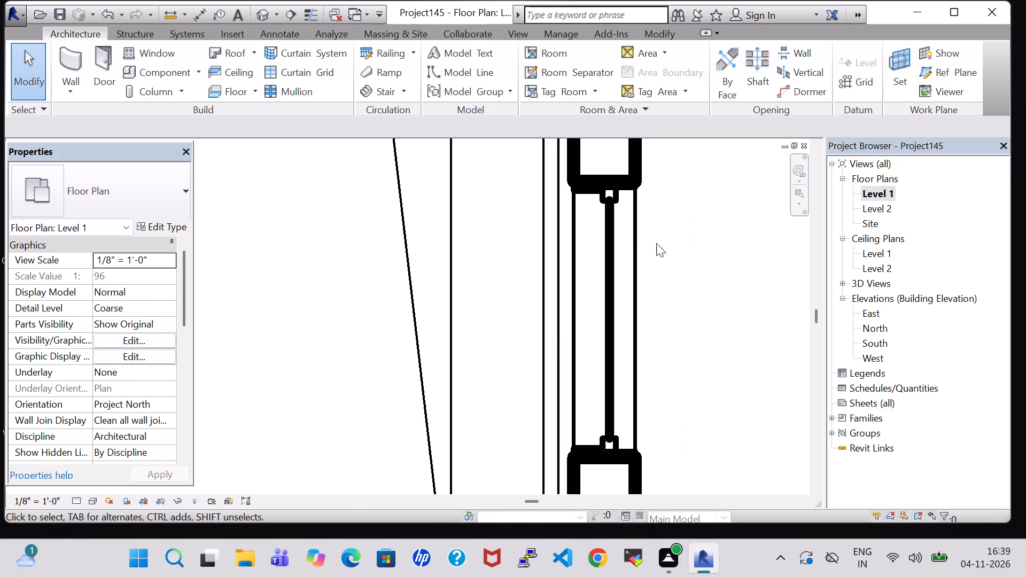
scroll(645, 254, down, 13)
middle_drag(683, 346, 714, 160)
middle_drag(718, 370, 690, 206)
middle_drag(697, 393, 683, 207)
scroll(696, 236, down, 2)
middle_drag(697, 280, 733, 391)
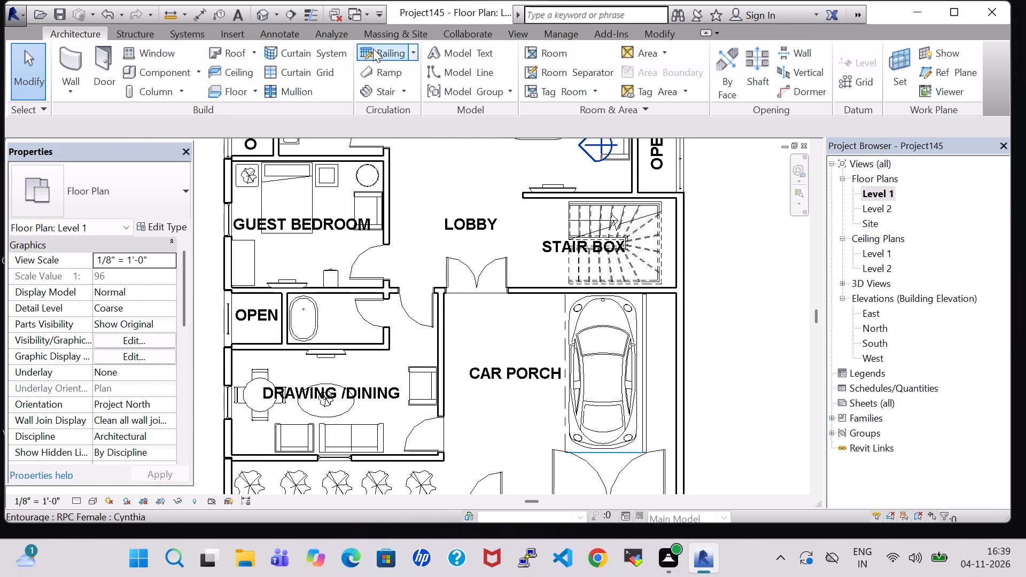
click(374, 49)
scroll(701, 296, up, 5)
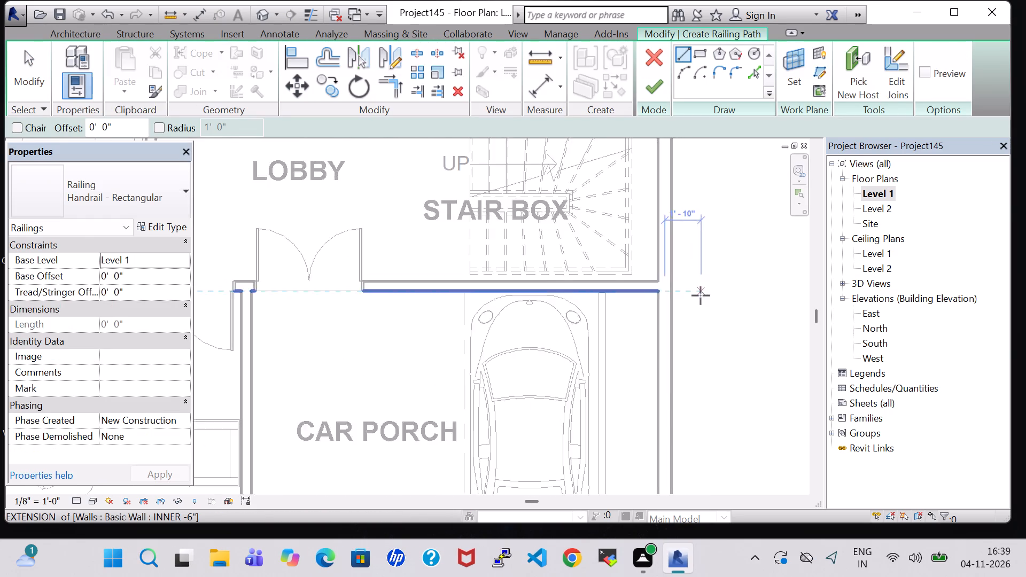
scroll(701, 295, up, 3)
click(642, 278)
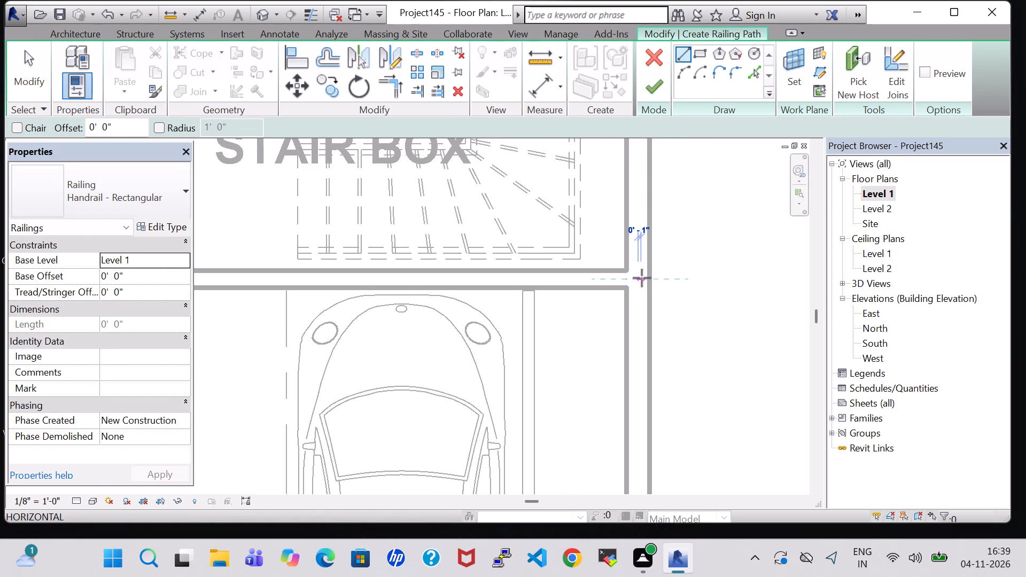
middle_drag(359, 282, 701, 268)
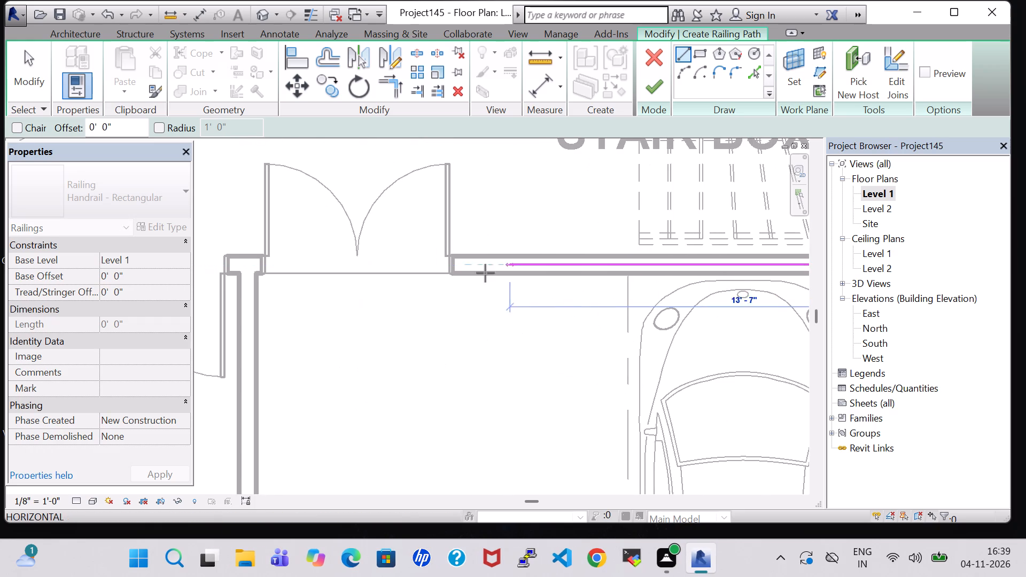
click(244, 266)
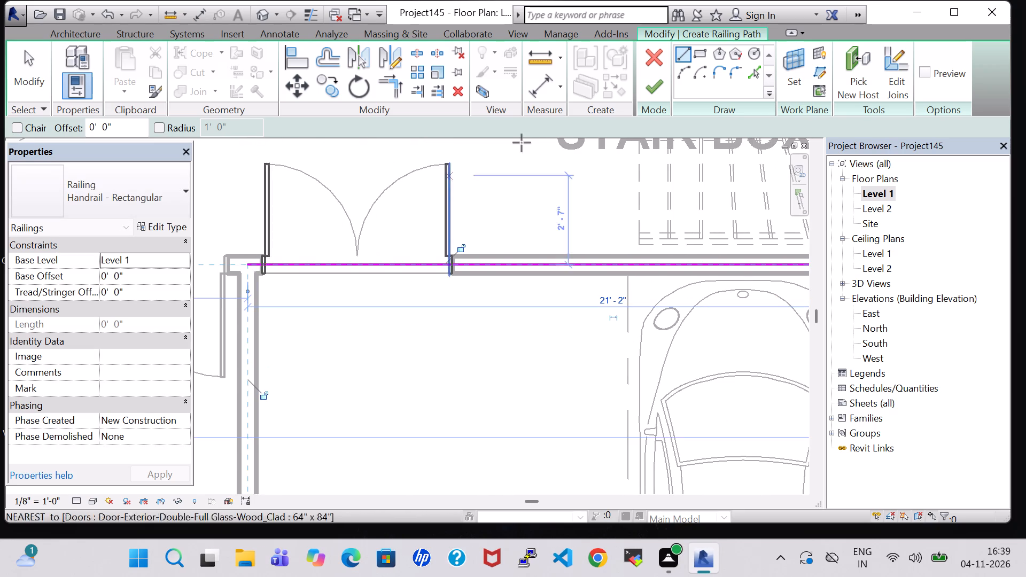
click(654, 92)
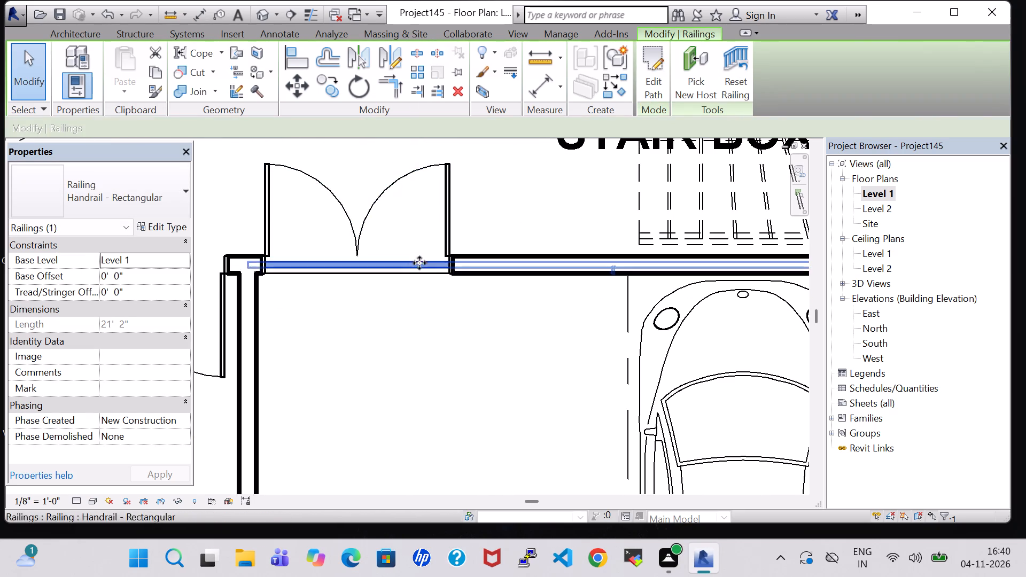
click(402, 314)
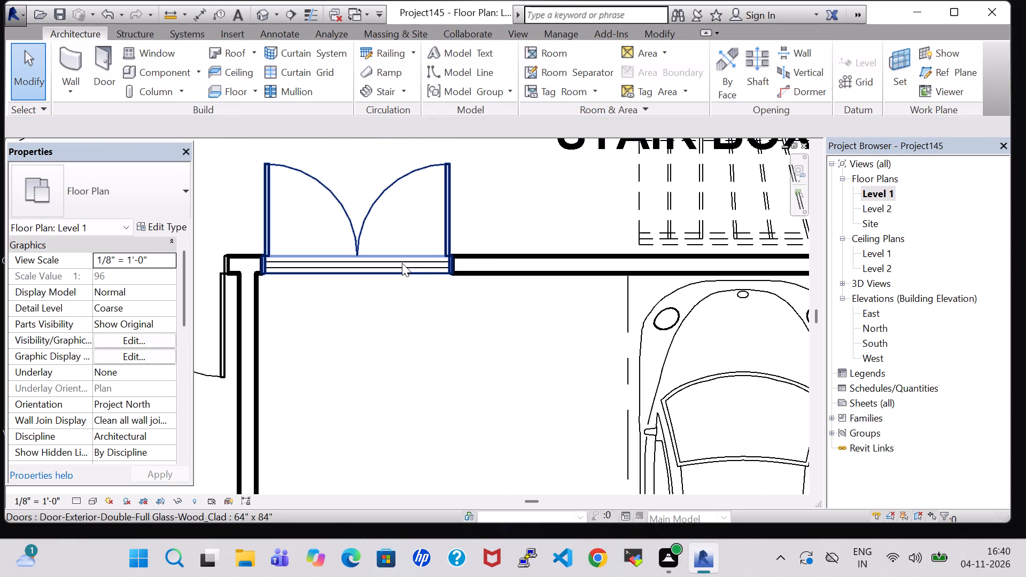
Change the car porch's north wall railing to the Glass Panel - Bottom Fill type and set its base offset to 11' 0".
click(402, 282)
click(399, 266)
scroll(399, 267, up, 1)
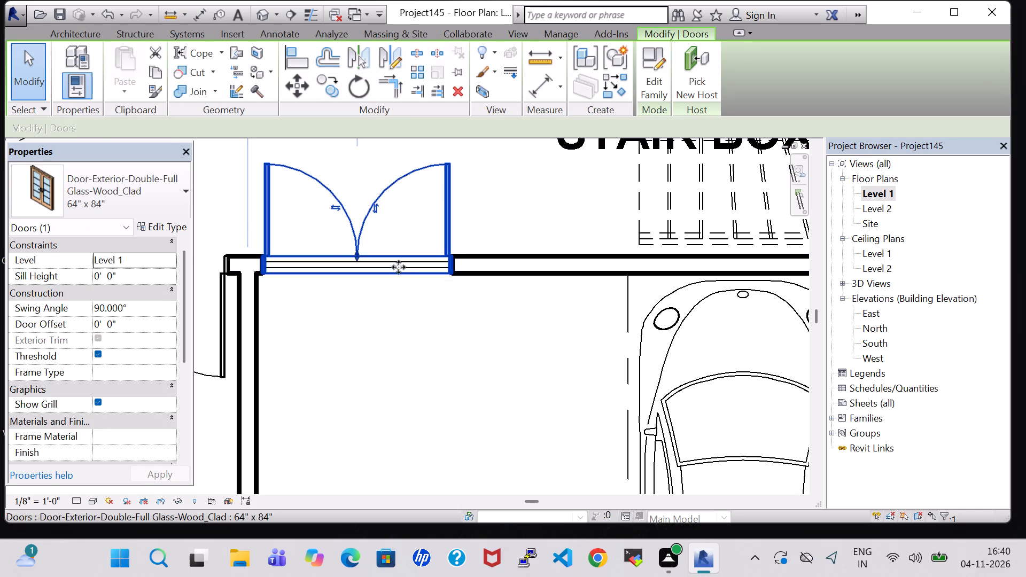
scroll(399, 267, up, 6)
click(395, 334)
click(425, 268)
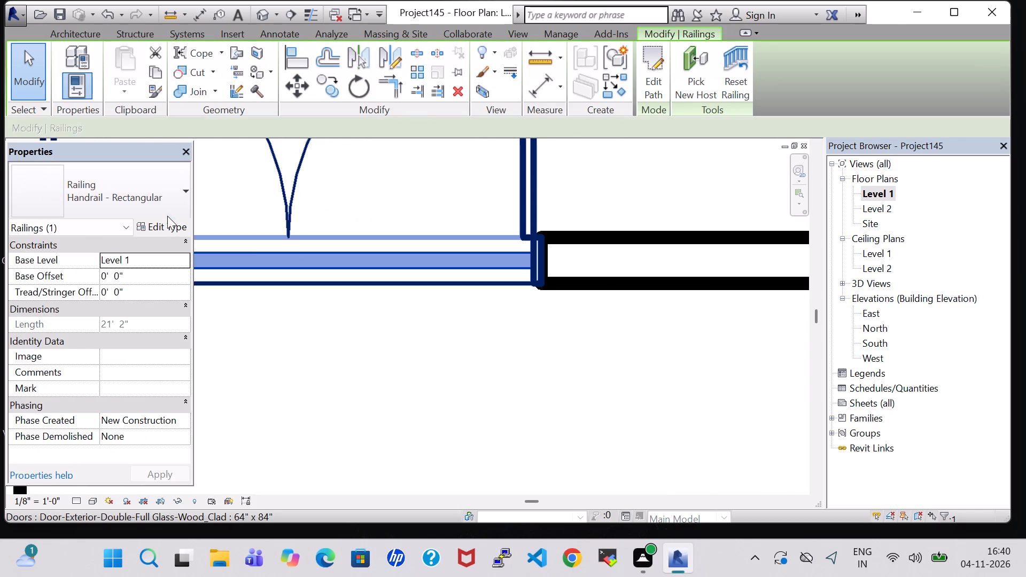
click(136, 187)
click(135, 265)
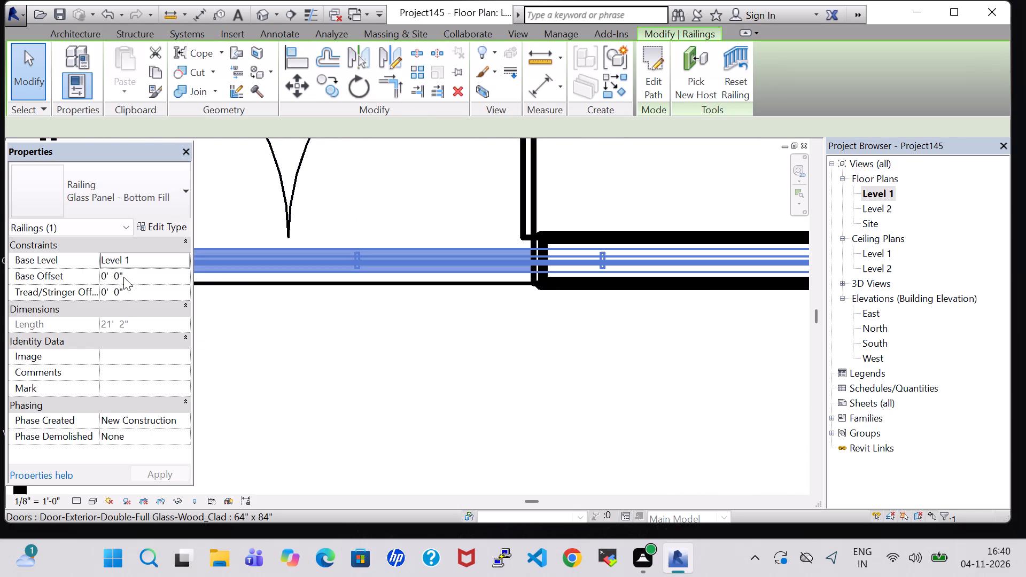
click(107, 277)
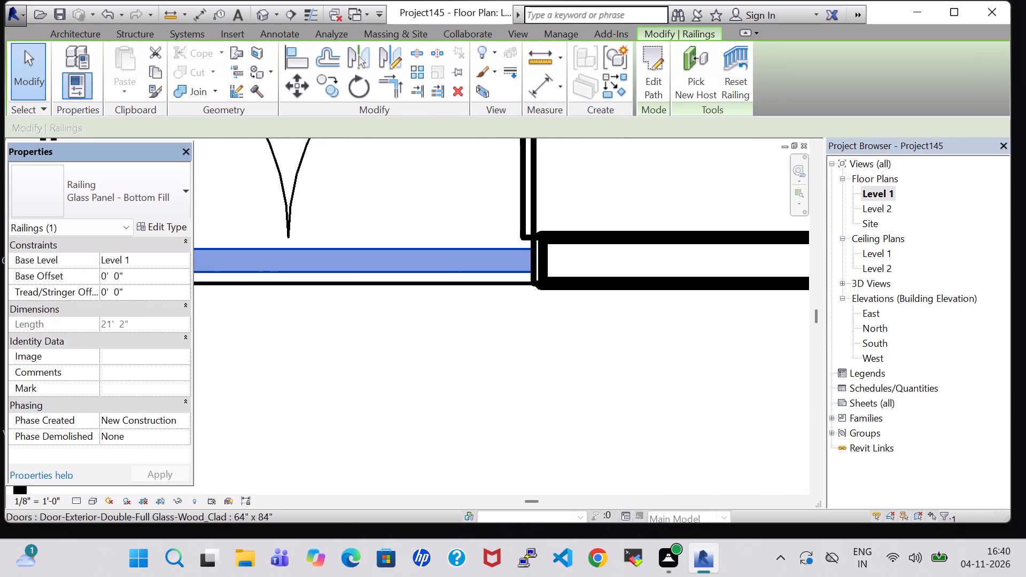
key(BackSpace)
text(11)
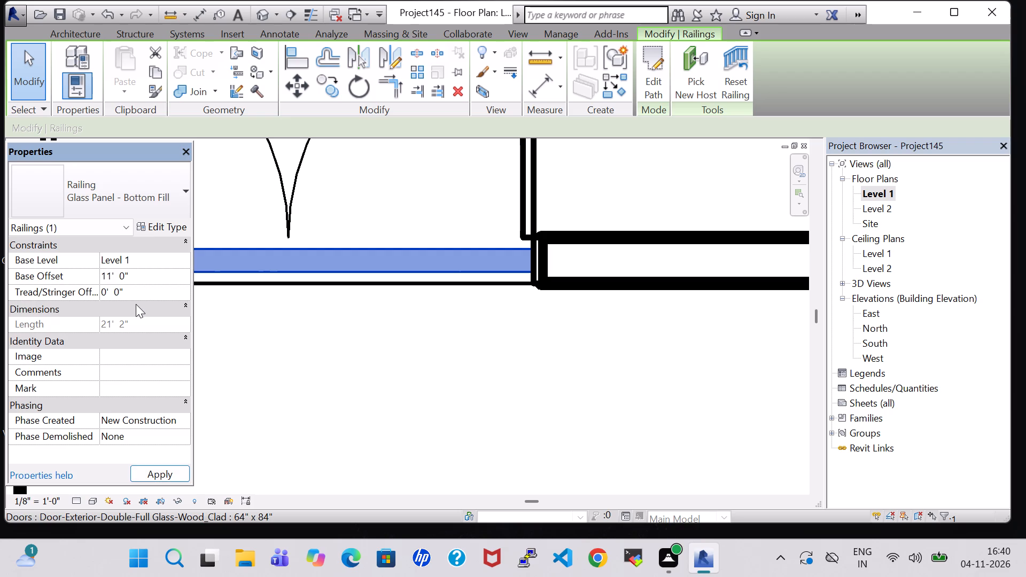
click(406, 376)
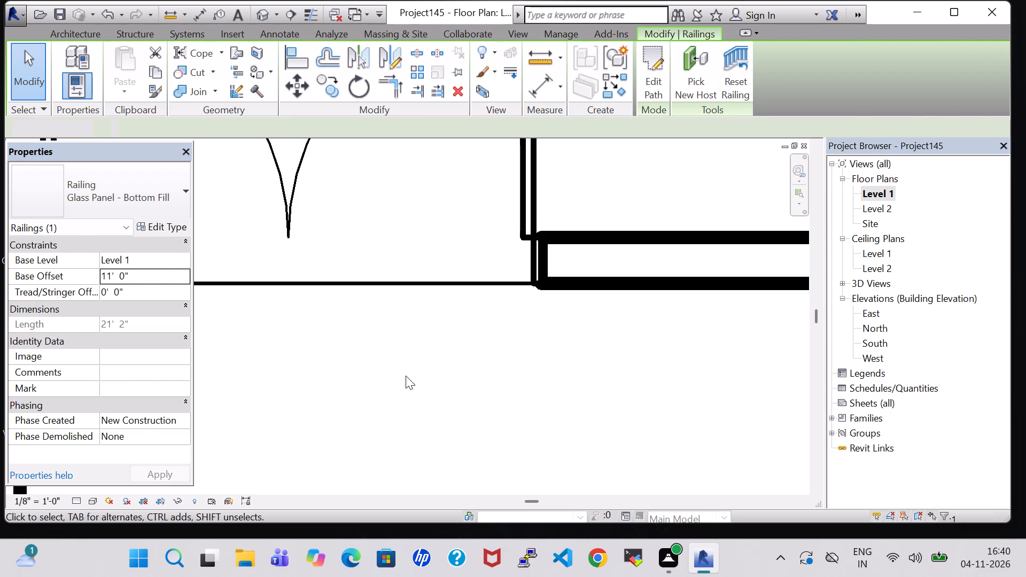
Sketch and finish a 14' 10" railing path along the car porch's west wall, from the porch's northwest corner to the drawing/dining room's southeast corner.
scroll(406, 376, down, 7)
middle_drag(396, 373, 655, 305)
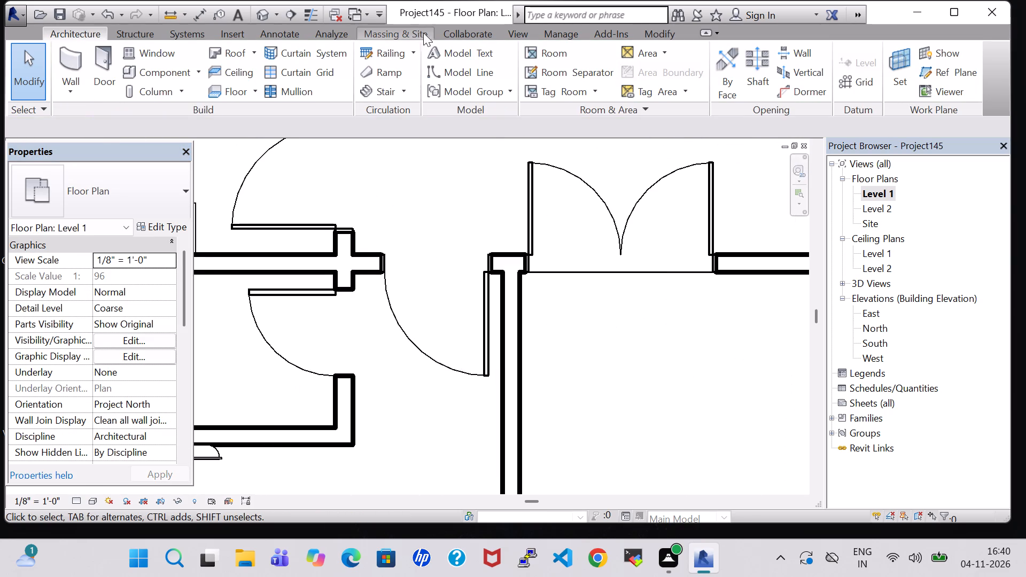
click(377, 56)
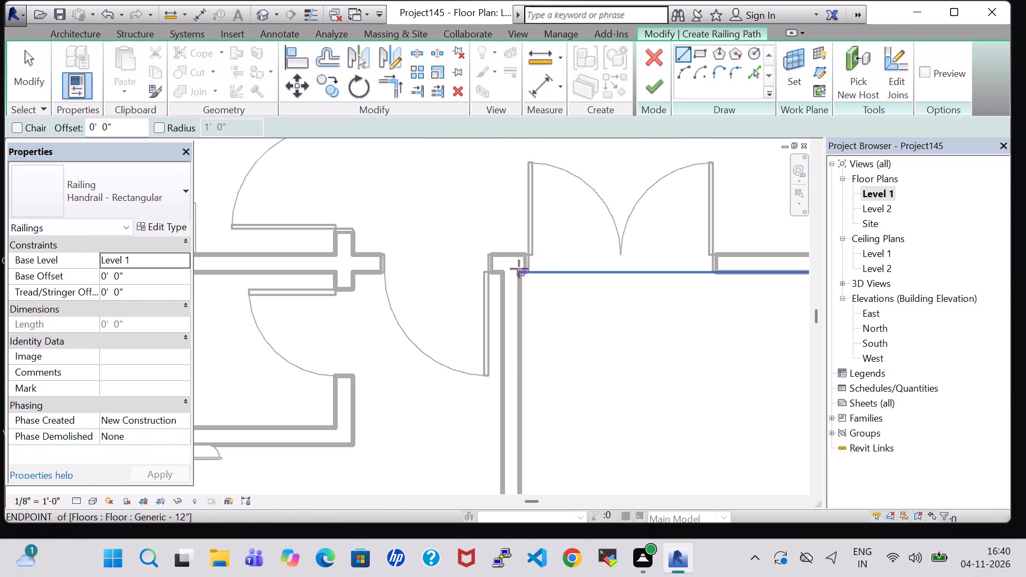
click(515, 264)
middle_drag(519, 438, 543, 219)
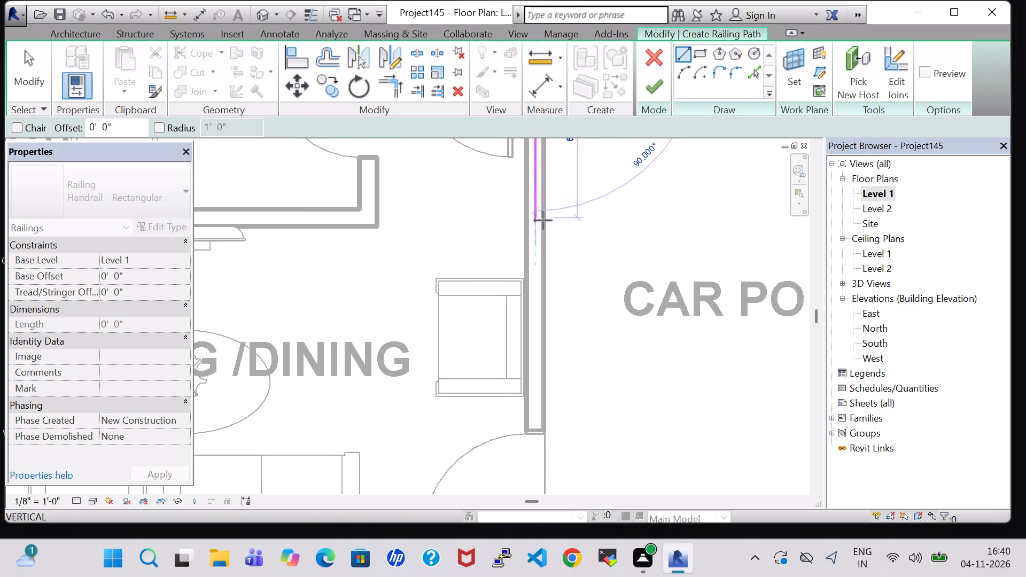
middle_drag(543, 414, 566, 178)
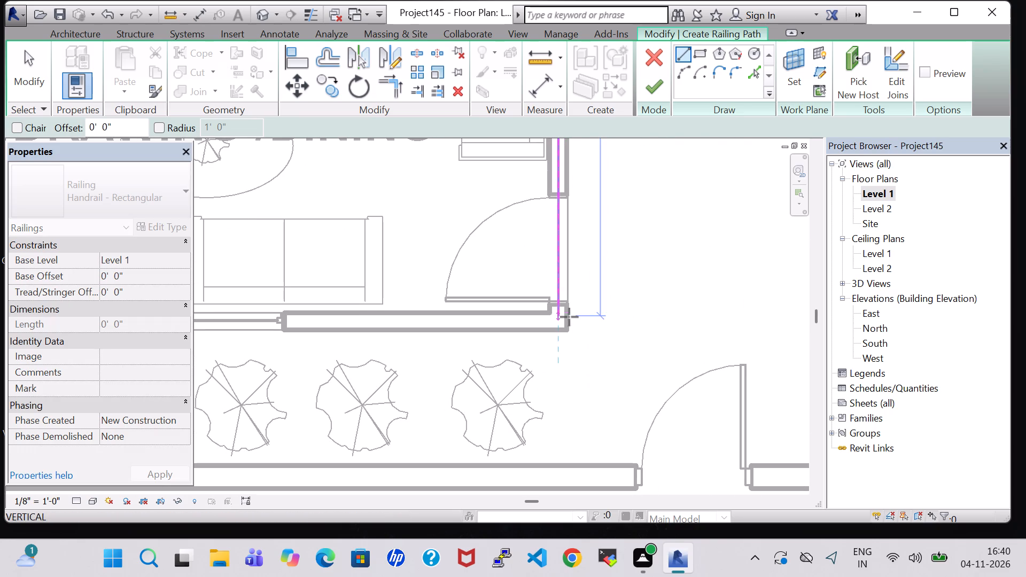
click(561, 321)
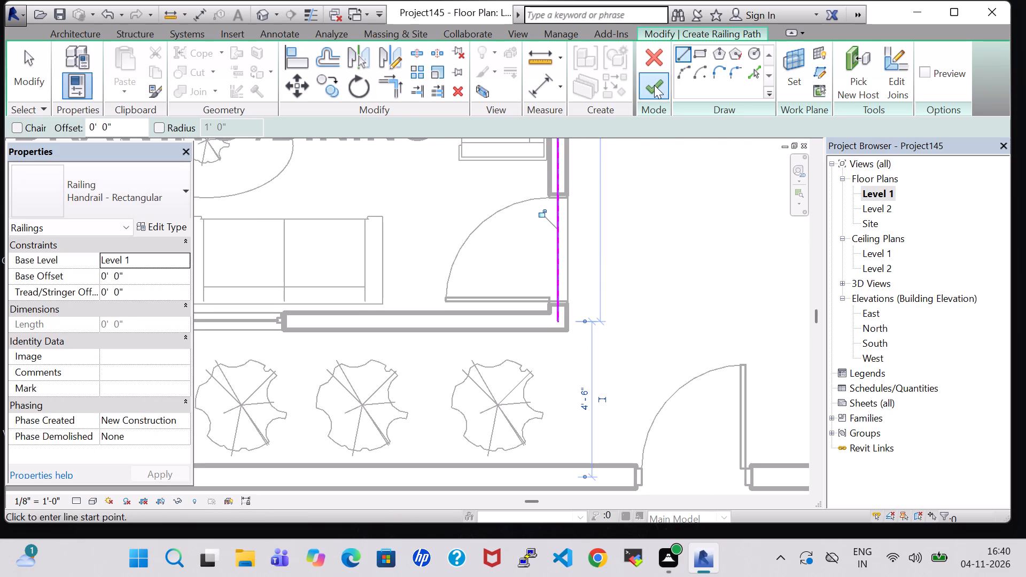
click(654, 85)
Change the new porch west wall railing to the Glass Panel - Bottom Fill type and set its base offset to 11' 0".
click(134, 179)
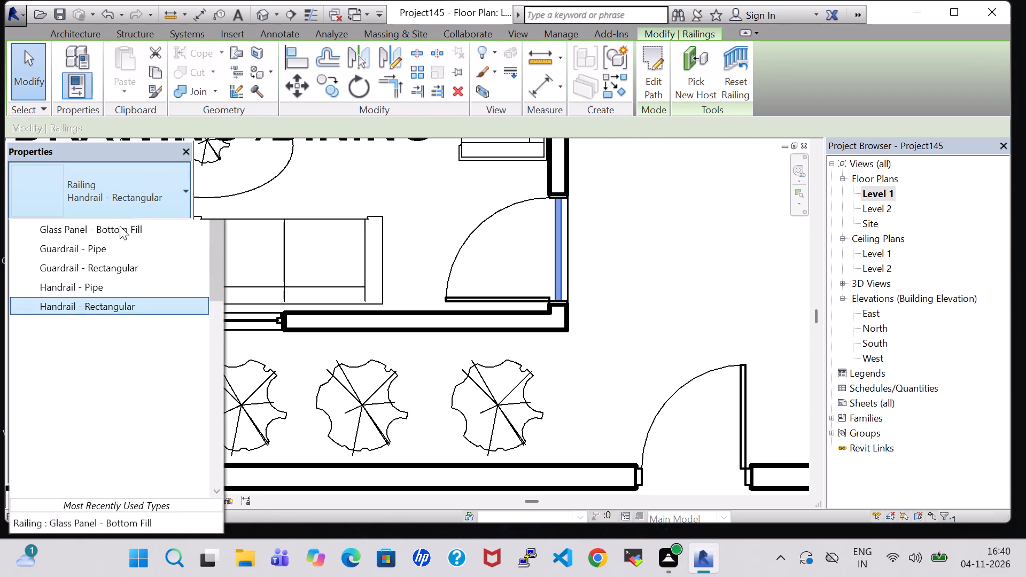
click(115, 270)
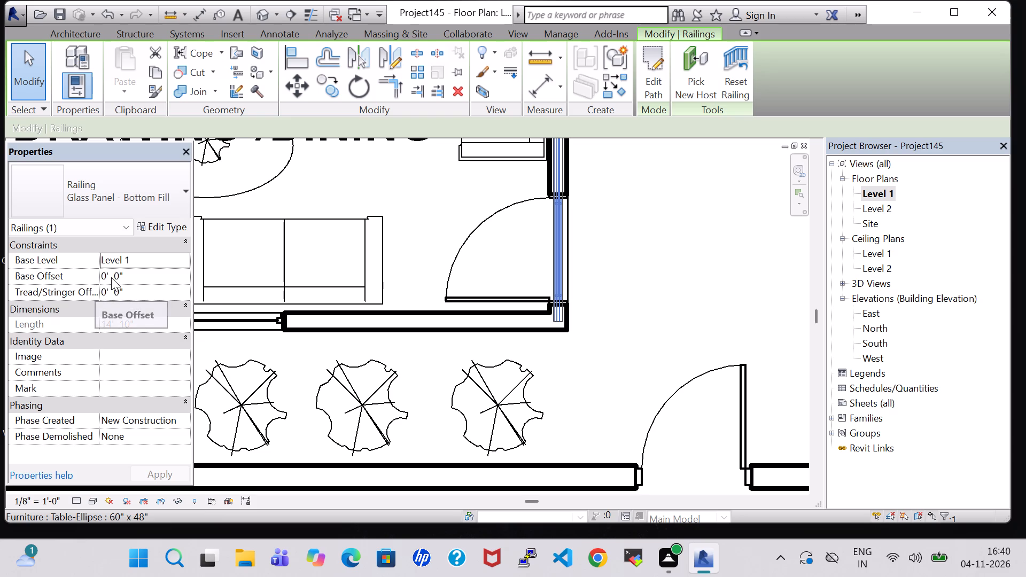
click(109, 276)
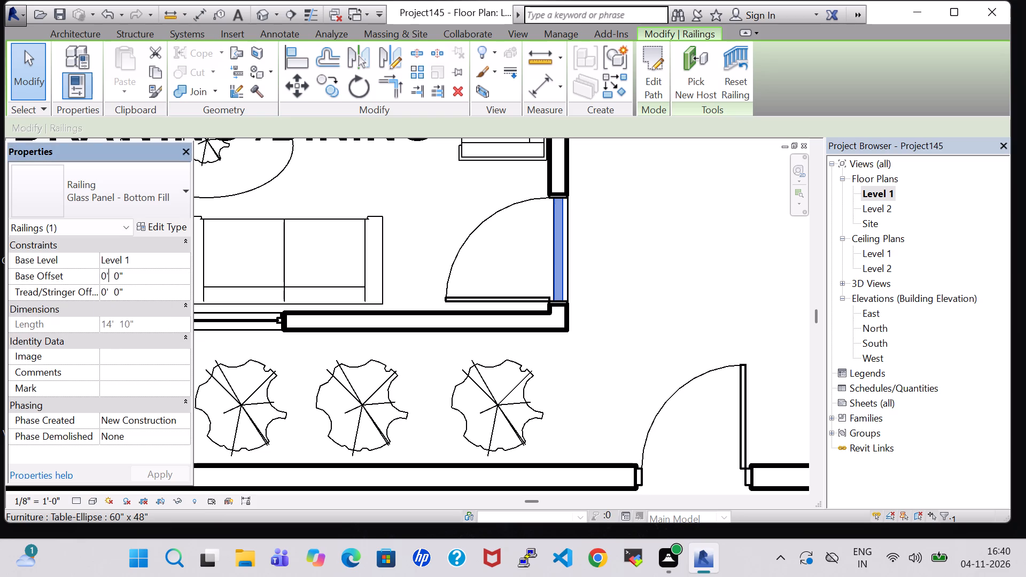
key(Left)
key(BackSpace)
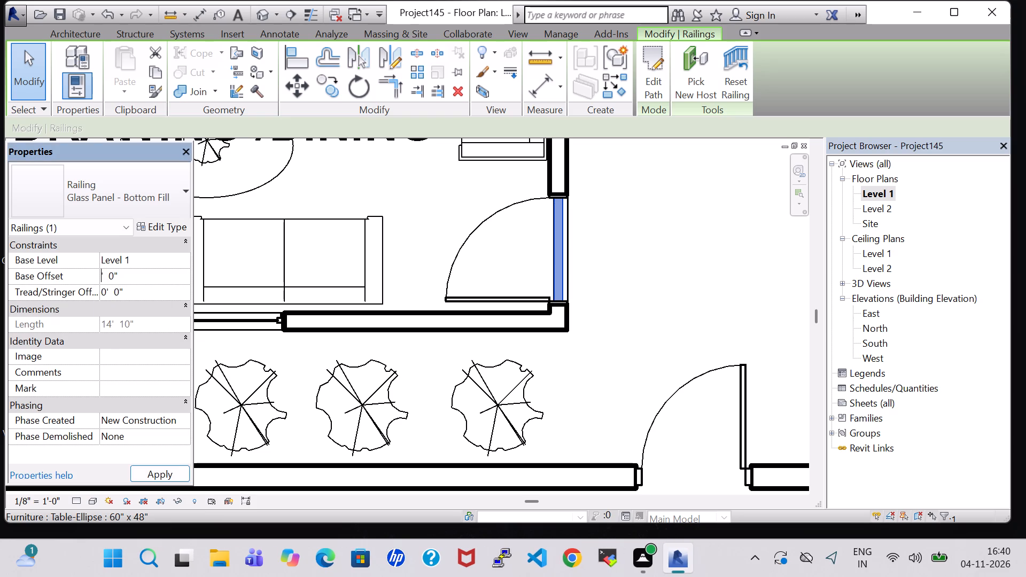
text(11)
click(157, 474)
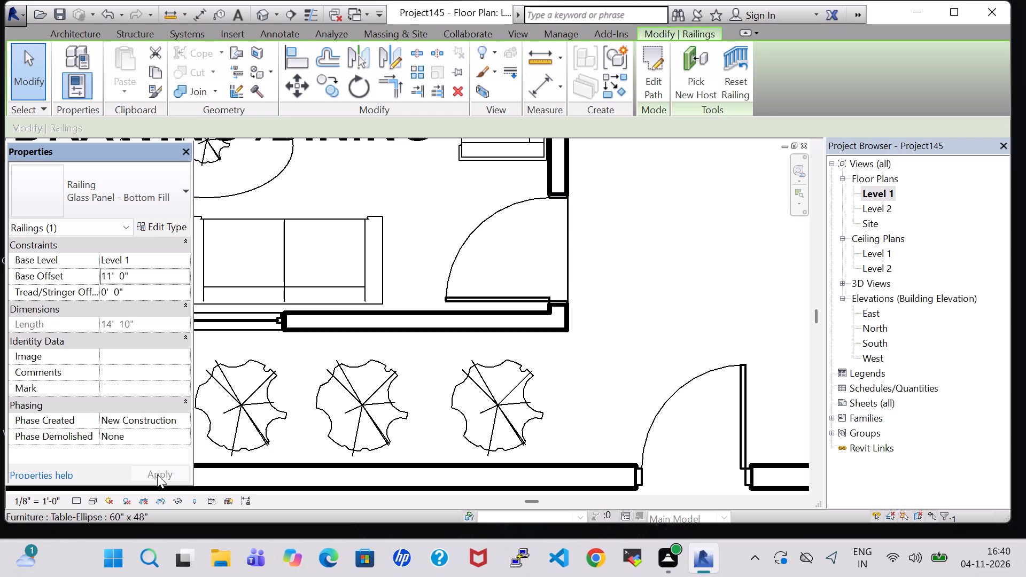
click(673, 287)
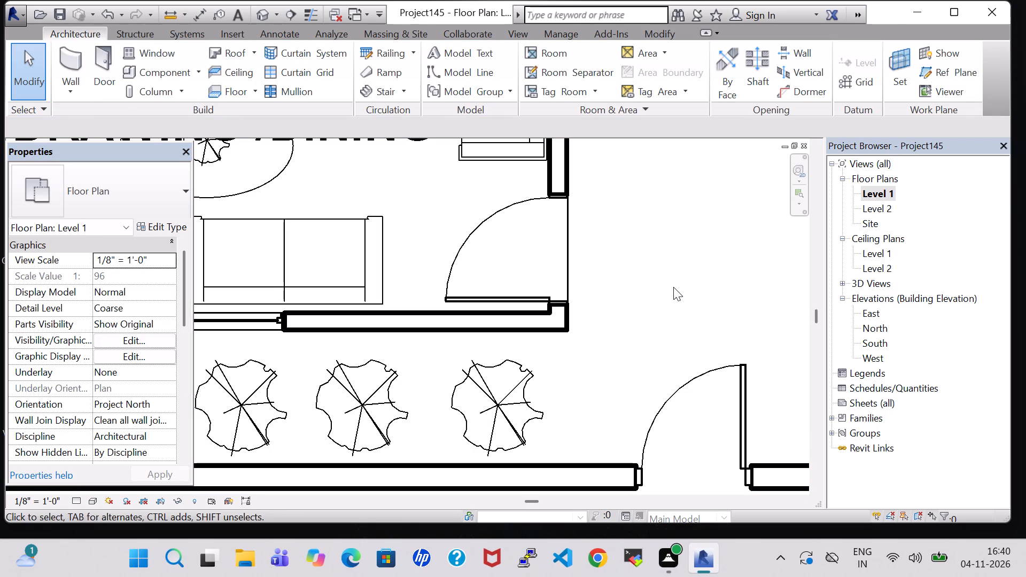
Sketch and finish a 55' 6 1/2" railing path along the west exterior wall, from the drawing/dining room's southwest corner to the bath's northwest corner.
scroll(739, 266, down, 3)
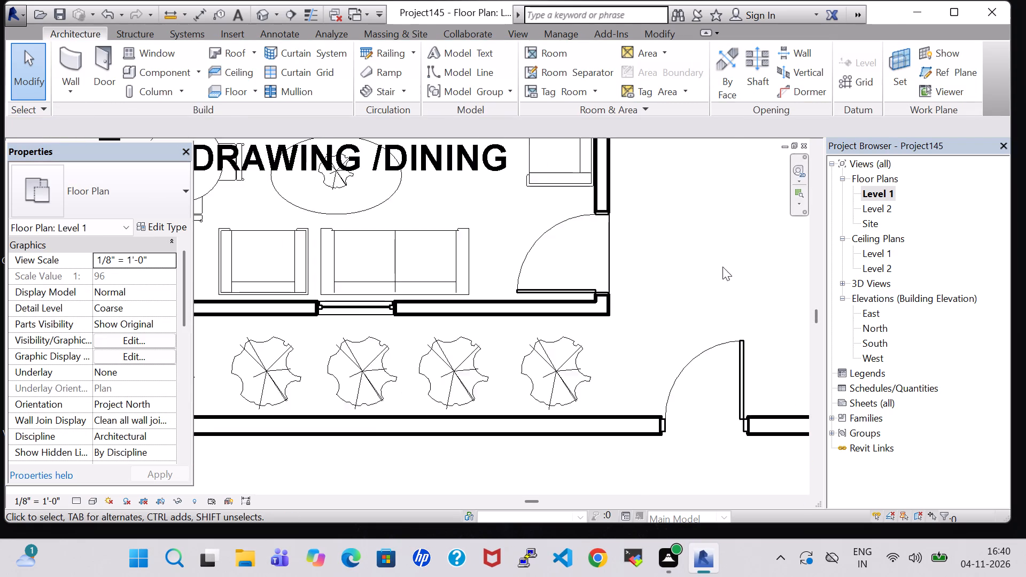
scroll(722, 267, down, 2)
middle_drag(713, 271, 866, 289)
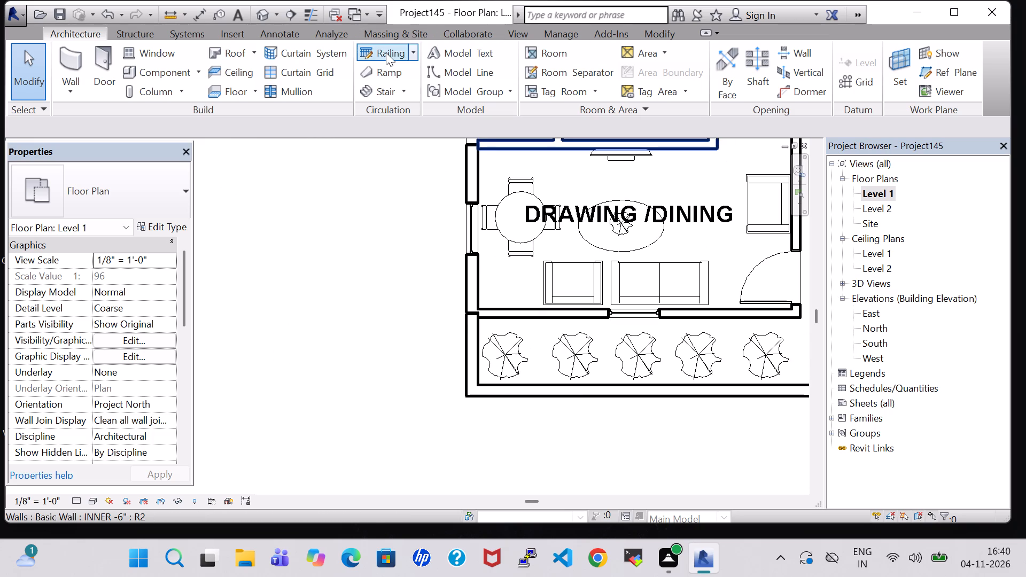
click(386, 52)
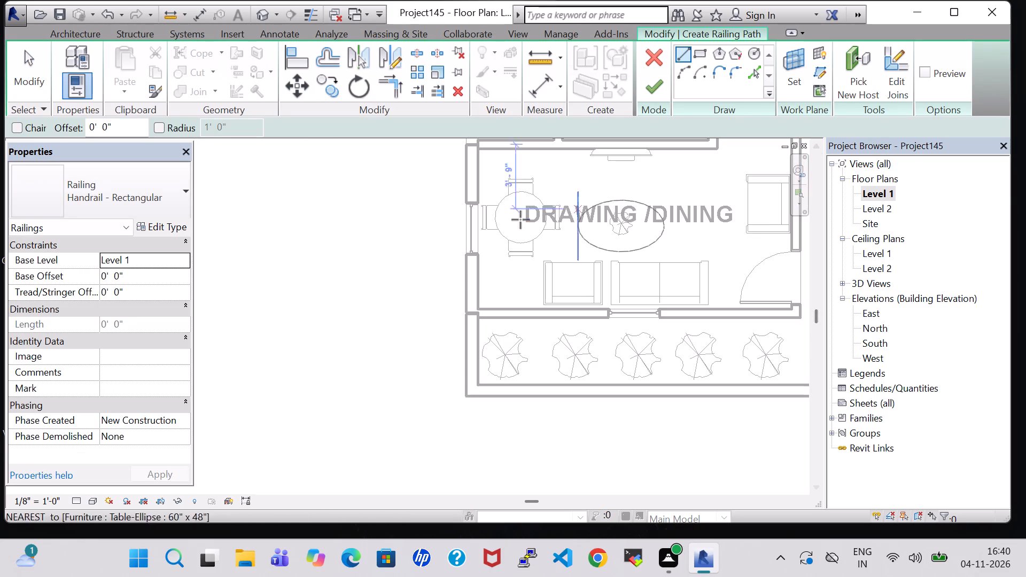
click(472, 315)
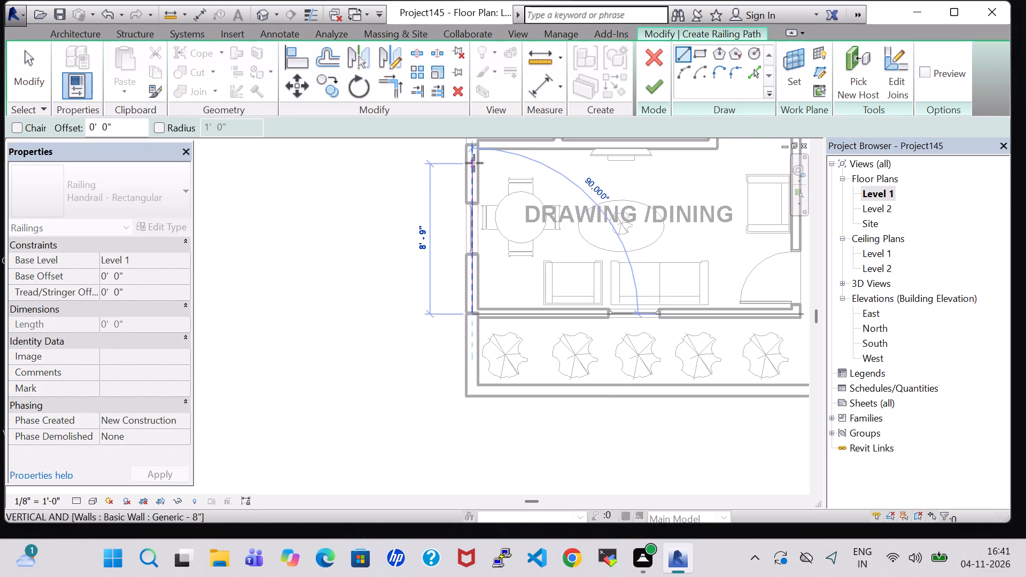
middle_drag(474, 163, 469, 423)
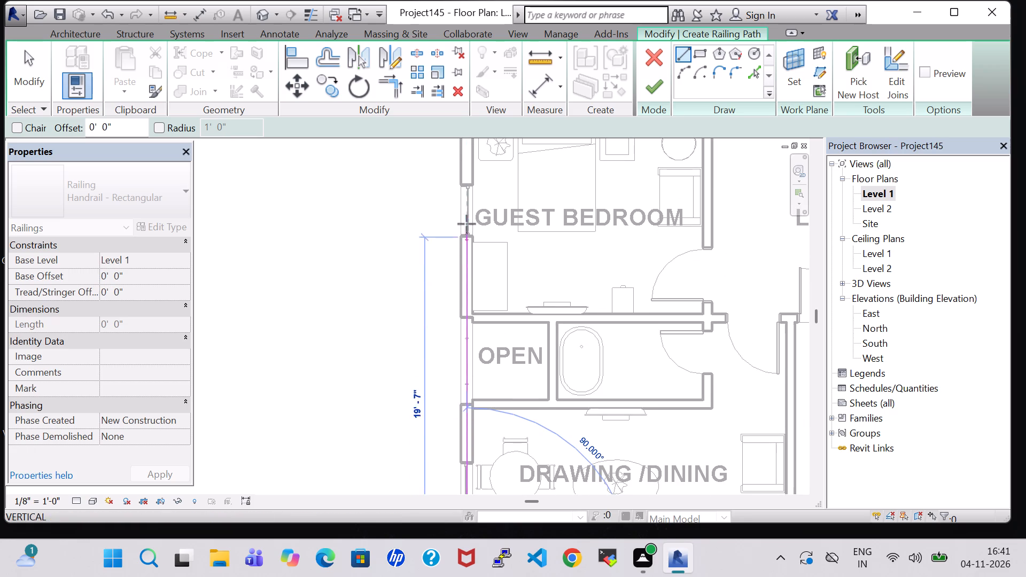
middle_drag(467, 200, 485, 449)
middle_drag(481, 217, 491, 328)
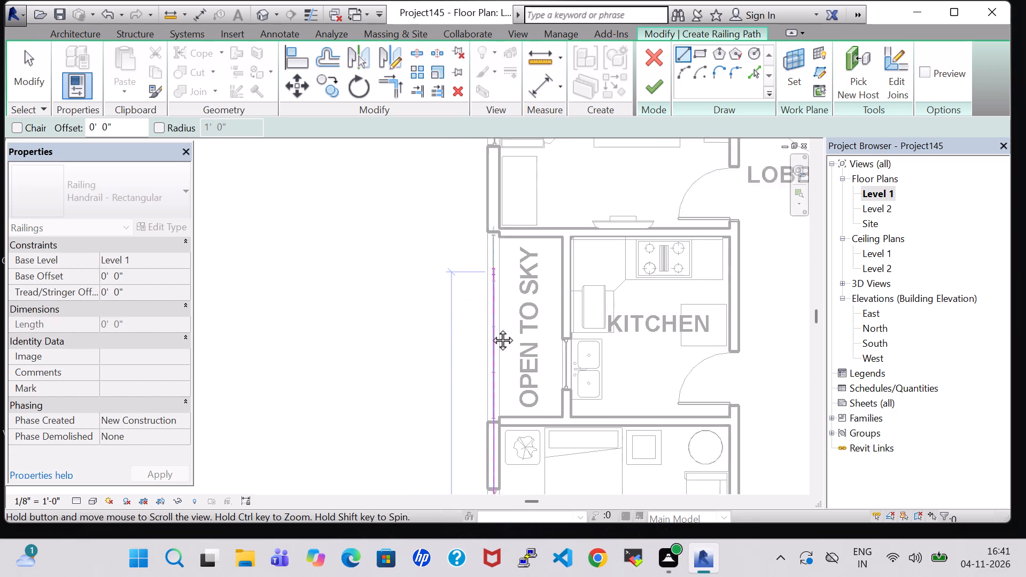
middle_drag(491, 328, 515, 518)
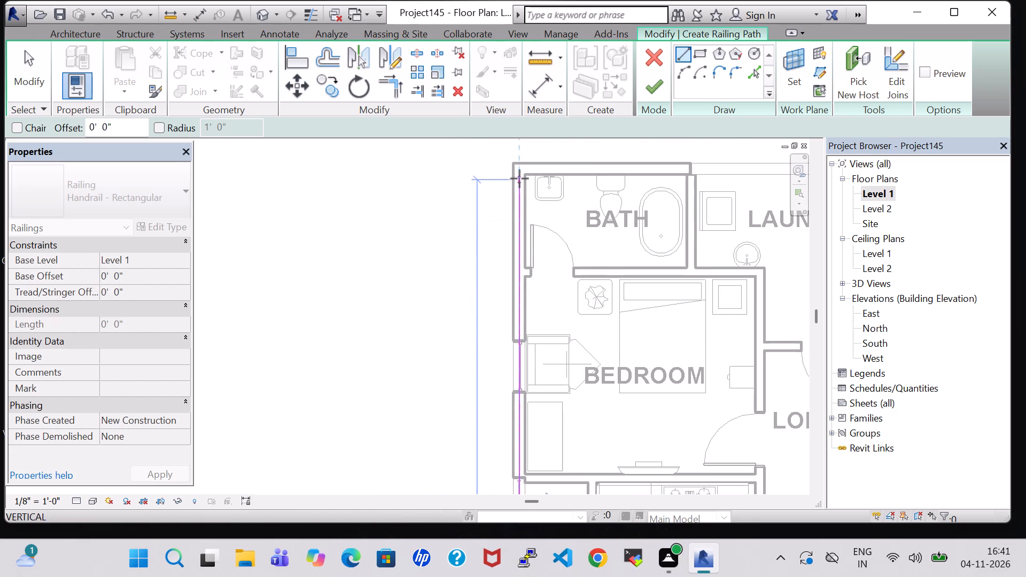
click(517, 170)
click(657, 90)
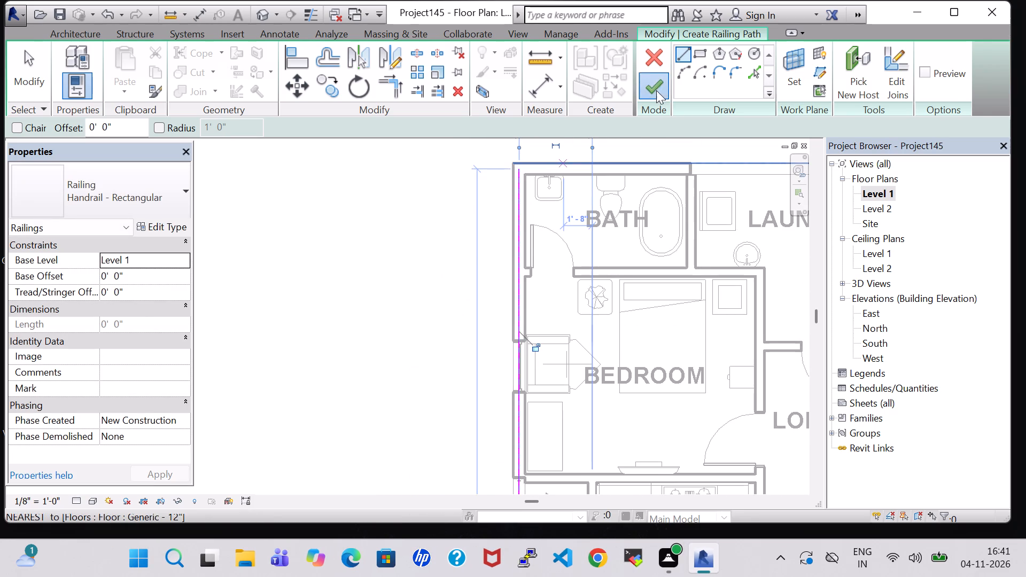
Change the new west exterior wall railing to the Glass Panel - Bottom Fill type and set its base offset to 11' 0".
click(60, 198)
click(123, 275)
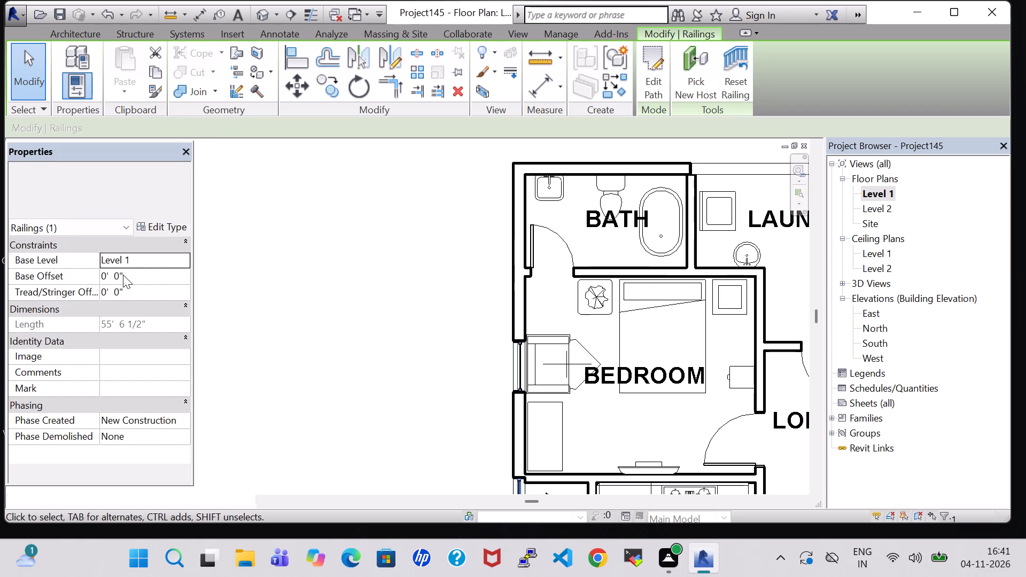
click(106, 278)
click(106, 278)
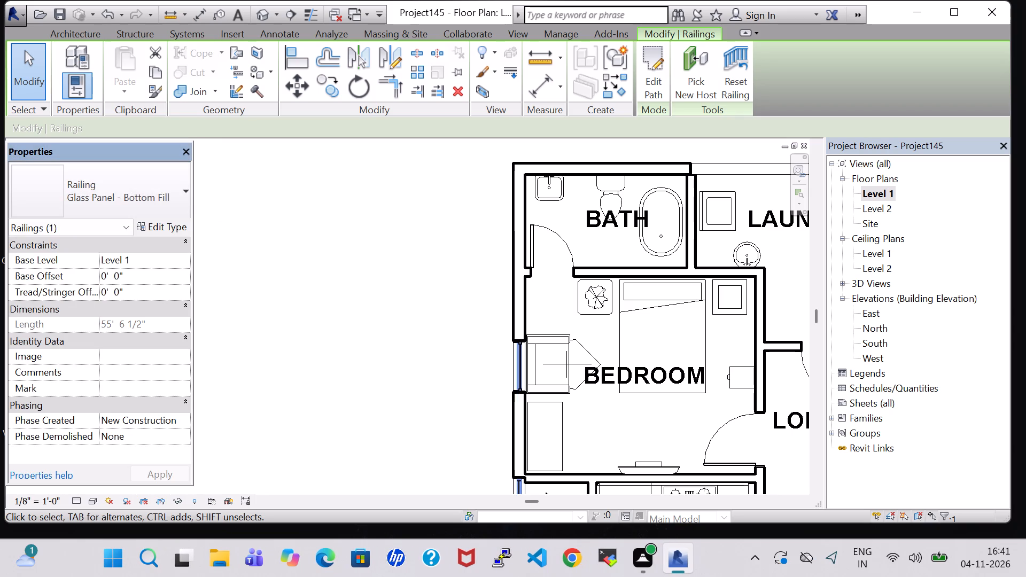
key(BackSpace)
text(11)
click(145, 474)
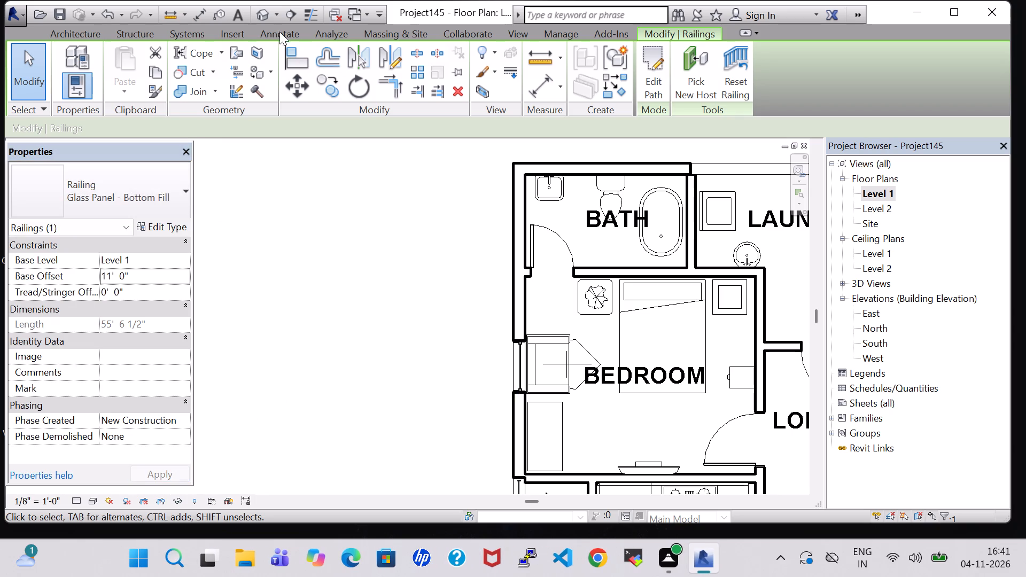
Check the porch and west side railings along the roof edge in the 3D view.
click(262, 17)
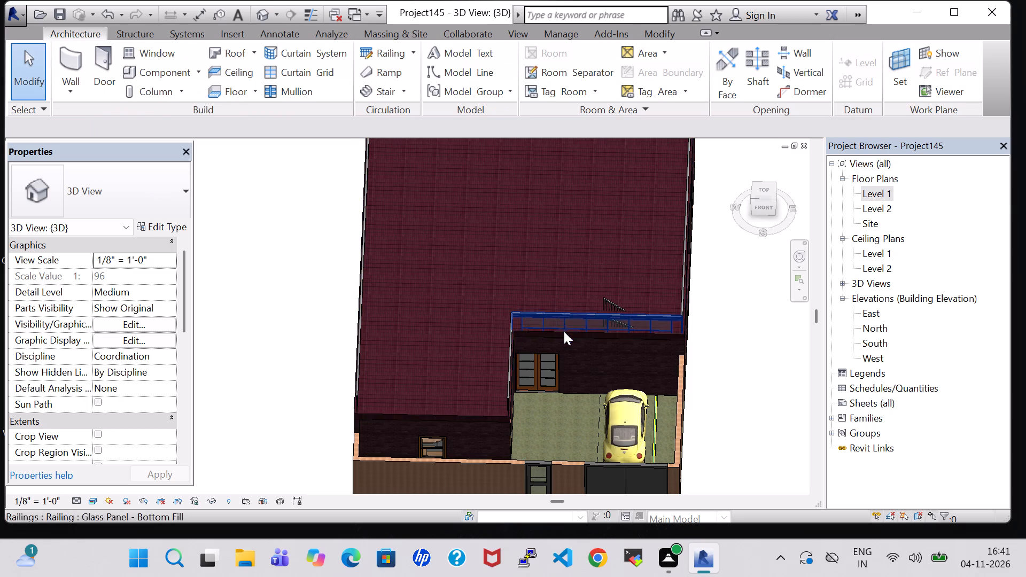
shift+middle_drag(705, 376, 705, 375)
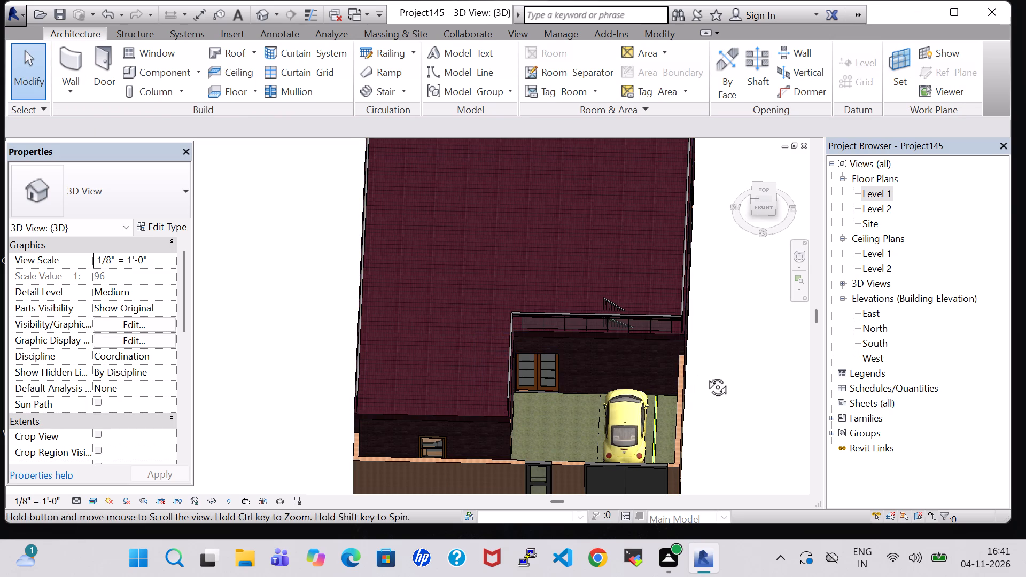
shift+middle_drag(705, 375, 703, 307)
middle_drag(702, 310, 696, 261)
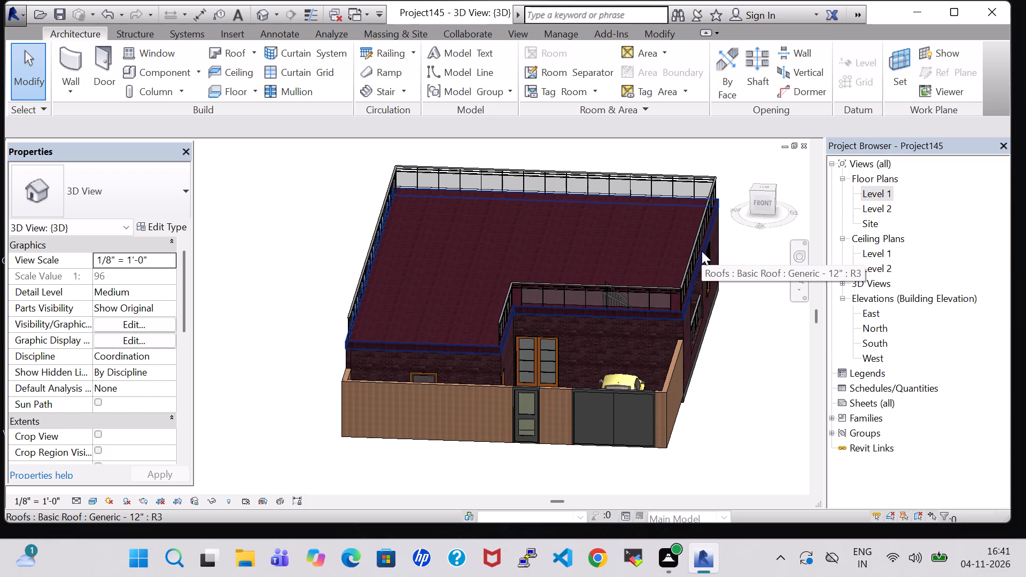
click(734, 326)
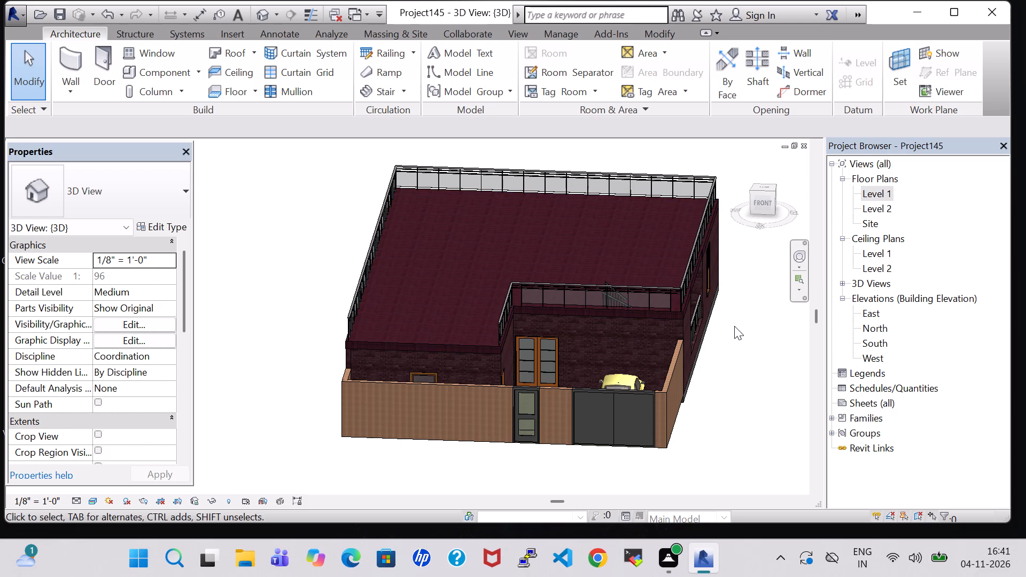
Hide the Walls category in the Level 1 floor plan through the view's Visibility/Graphic Overrides.
double_click(879, 198)
scroll(655, 404, down, 7)
middle_drag(655, 405, 680, 175)
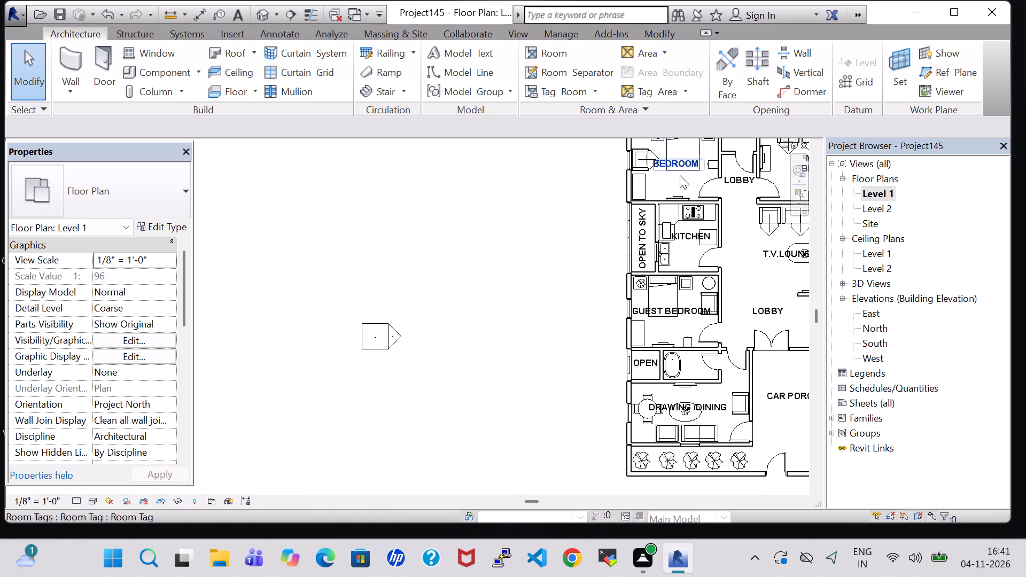
scroll(658, 414, up, 8)
middle_drag(660, 419, 592, 154)
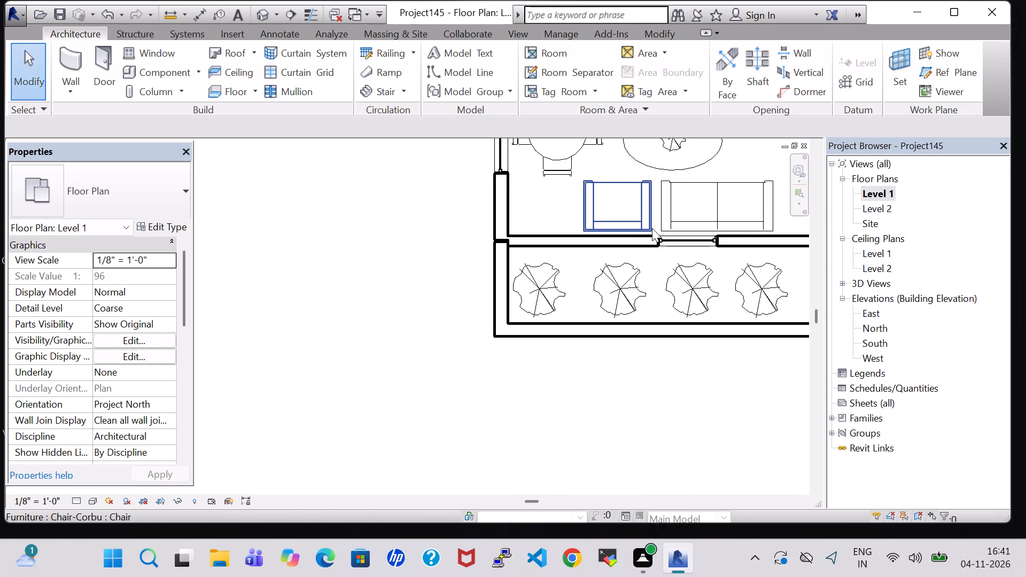
click(686, 240)
scroll(686, 240, up, 7)
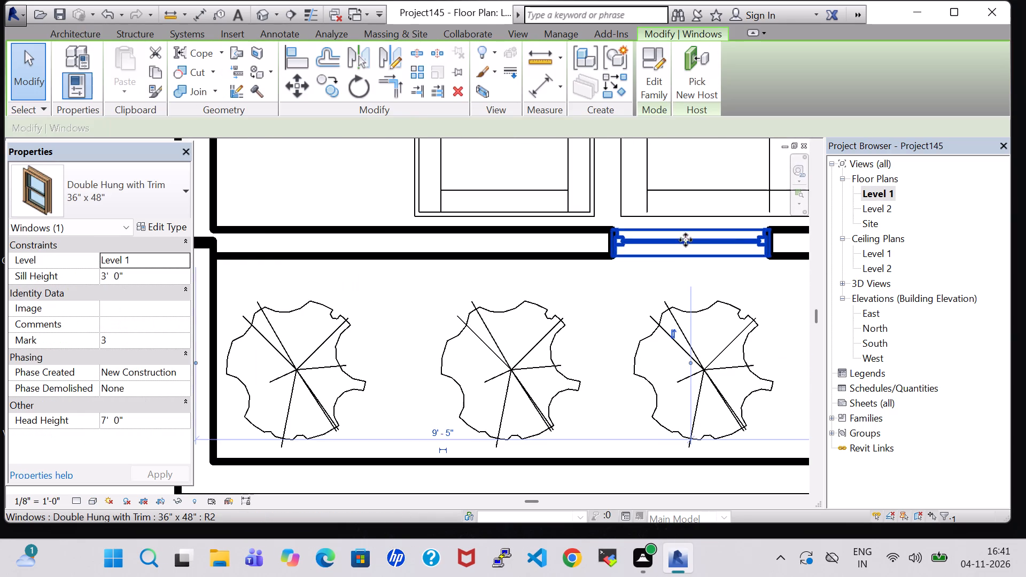
click(654, 277)
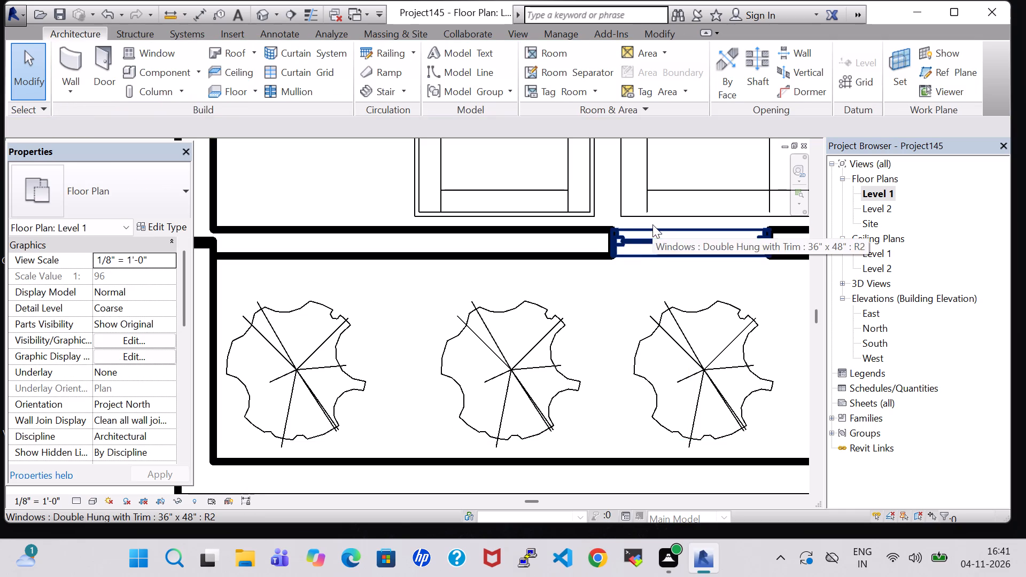
text(VG)
key(w)
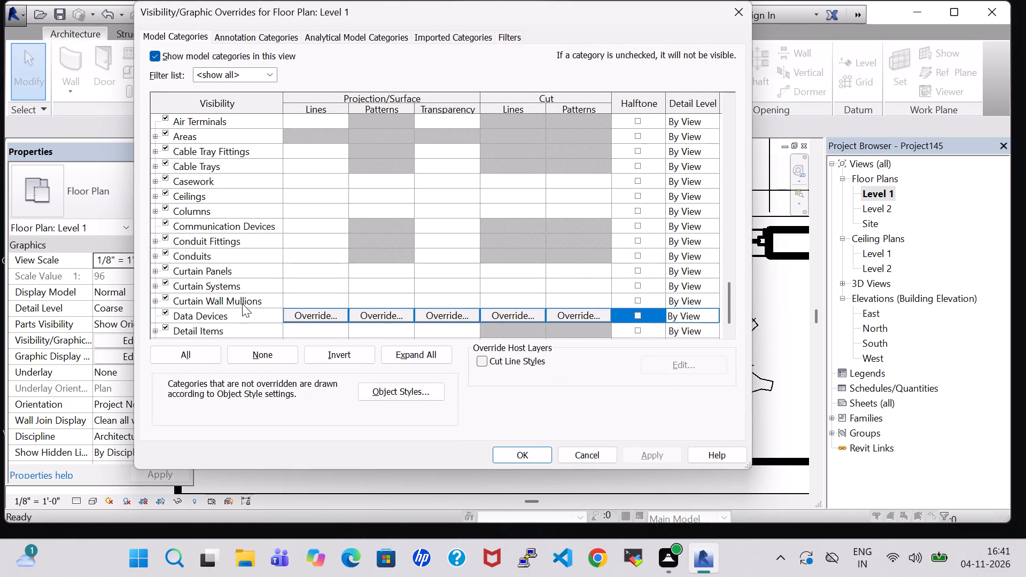
click(166, 313)
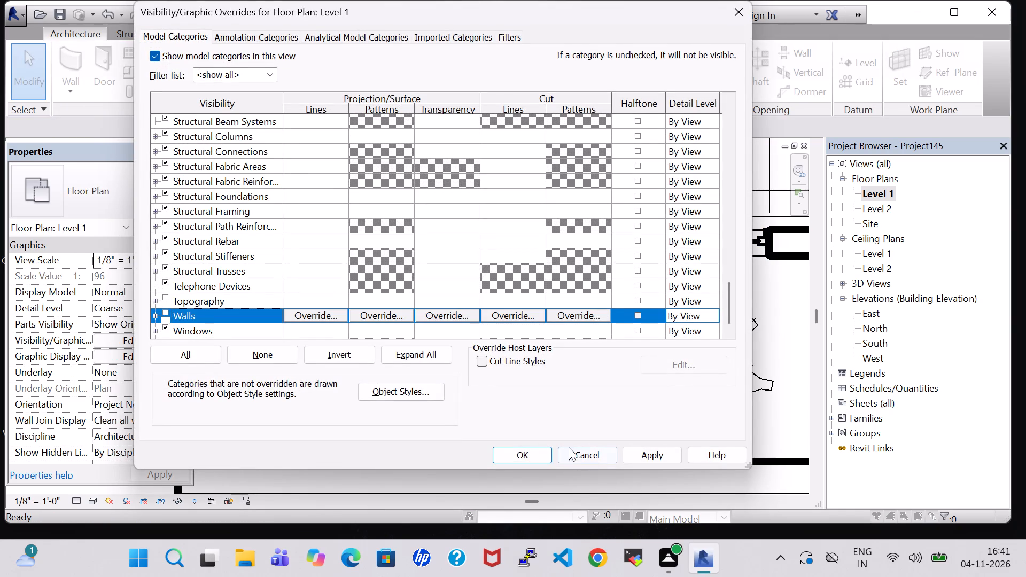
click(541, 454)
click(573, 246)
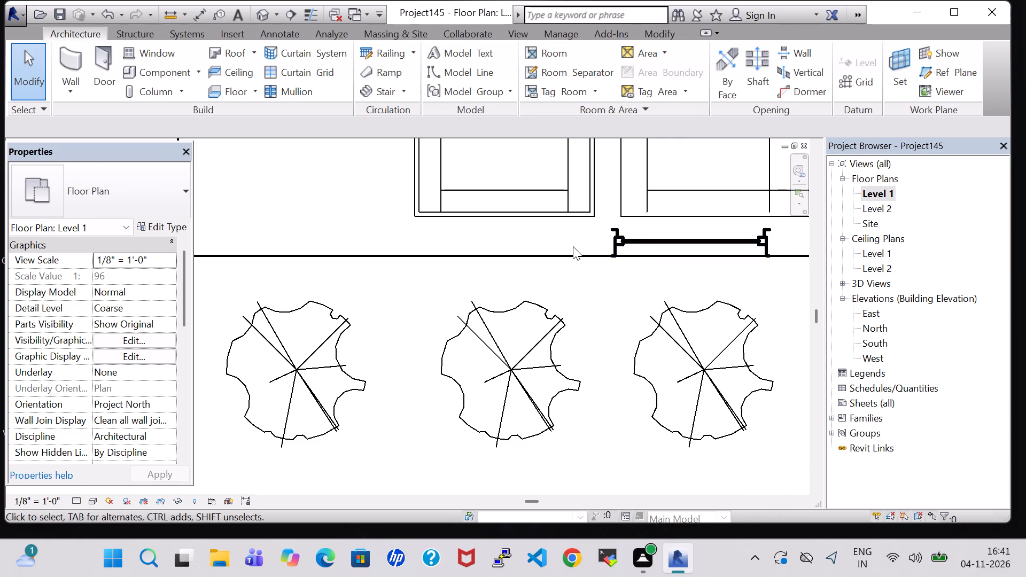
Sketch and finish a 19' 5 1/4" railing path on Level 1 along the drawing/dining room's south wall, from its southeast to its southwest corner.
scroll(573, 246, down, 9)
middle_drag(573, 246, 442, 323)
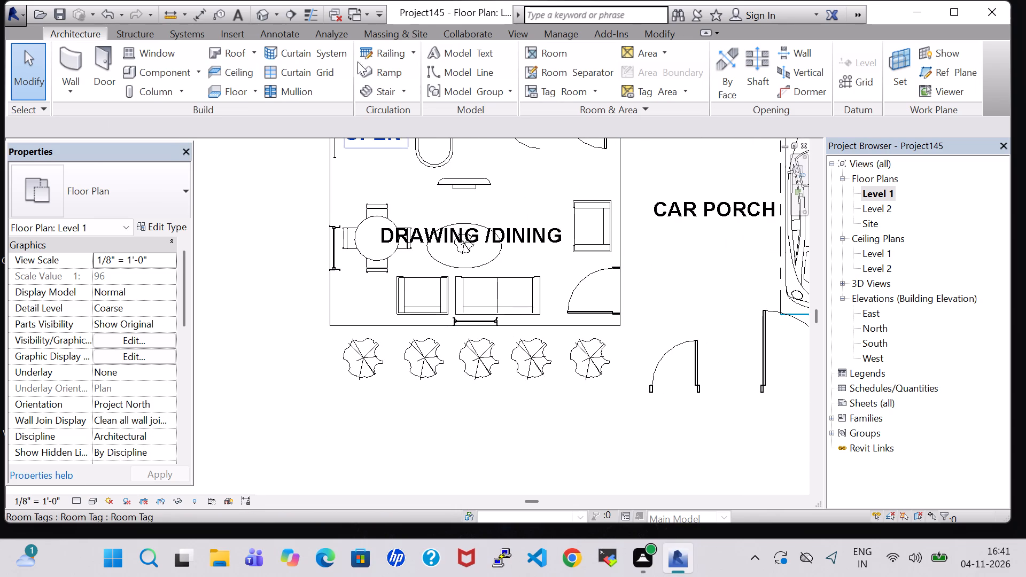
click(263, 17)
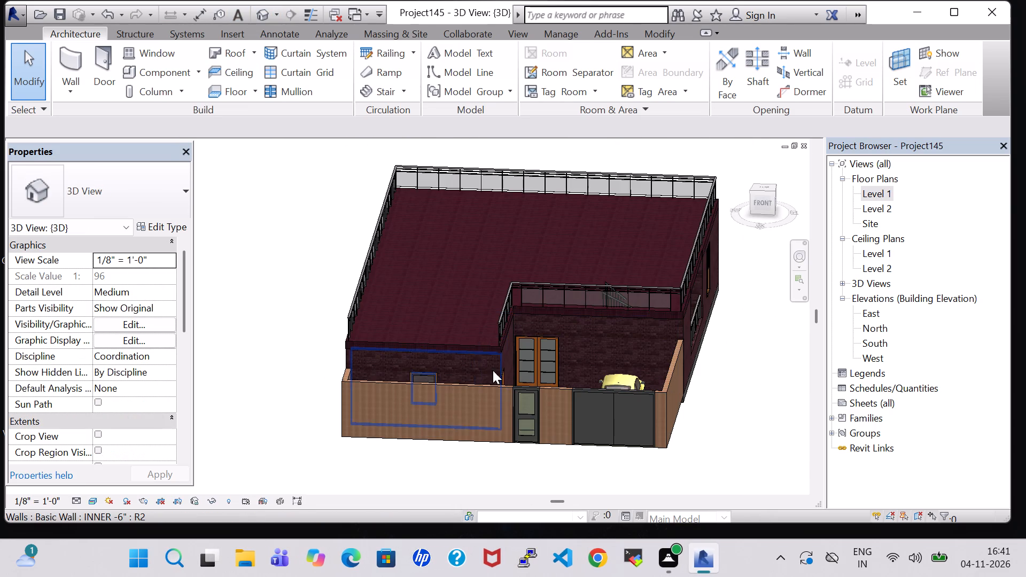
shift+middle_drag(487, 290, 506, 387)
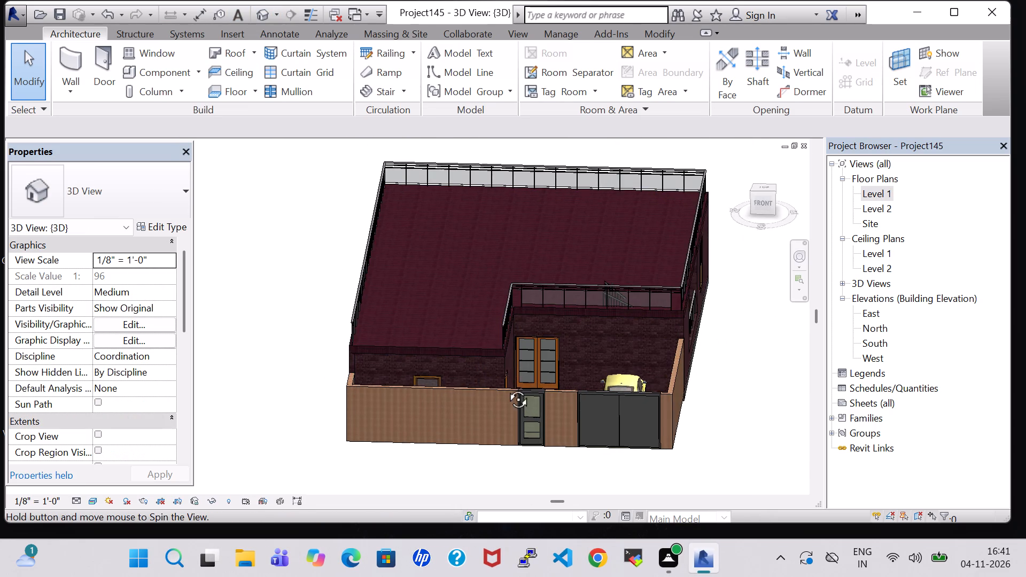
shift+middle_drag(506, 387, 500, 475)
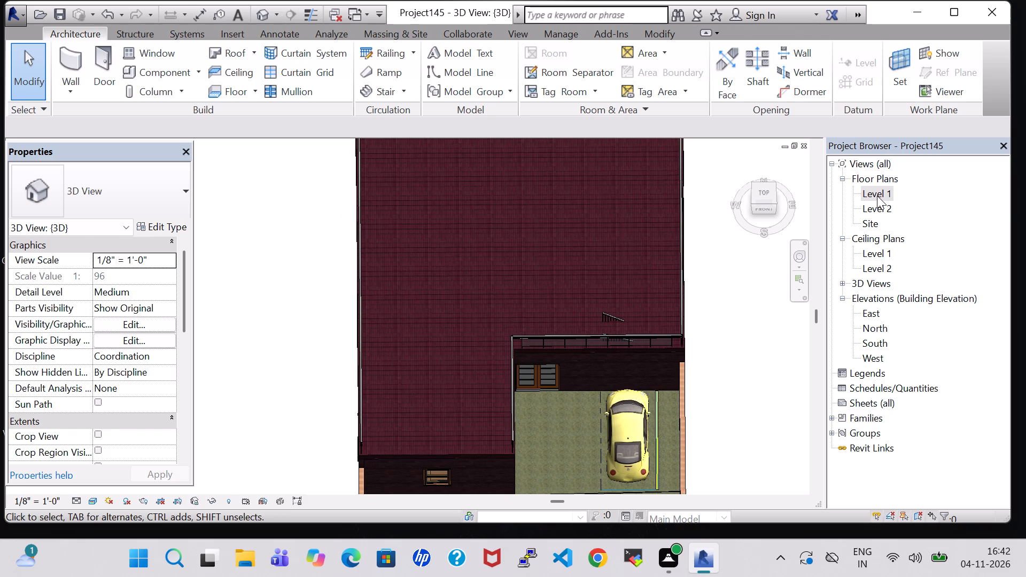
double_click(877, 195)
scroll(646, 293, down, 6)
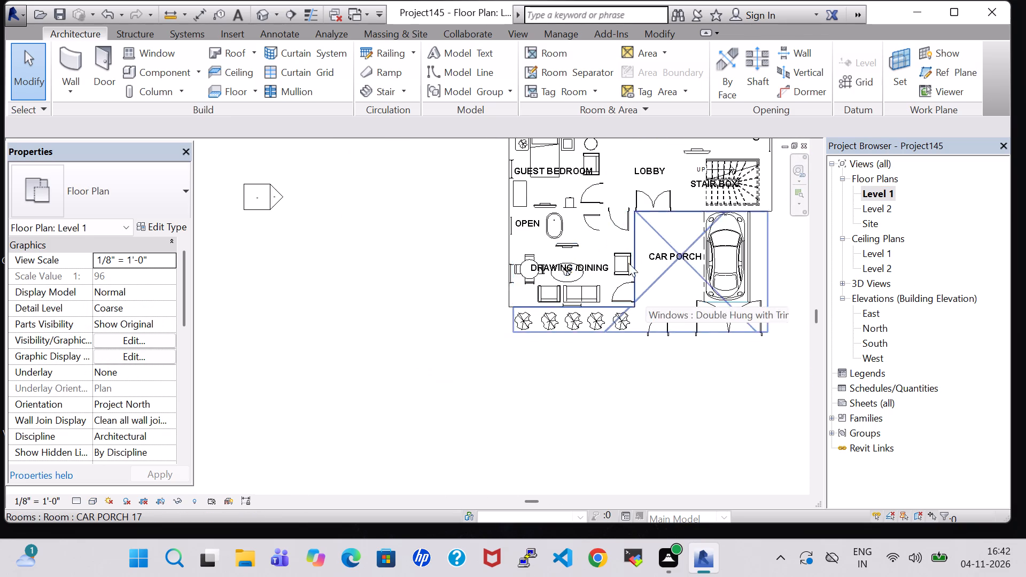
click(395, 50)
scroll(553, 248, up, 7)
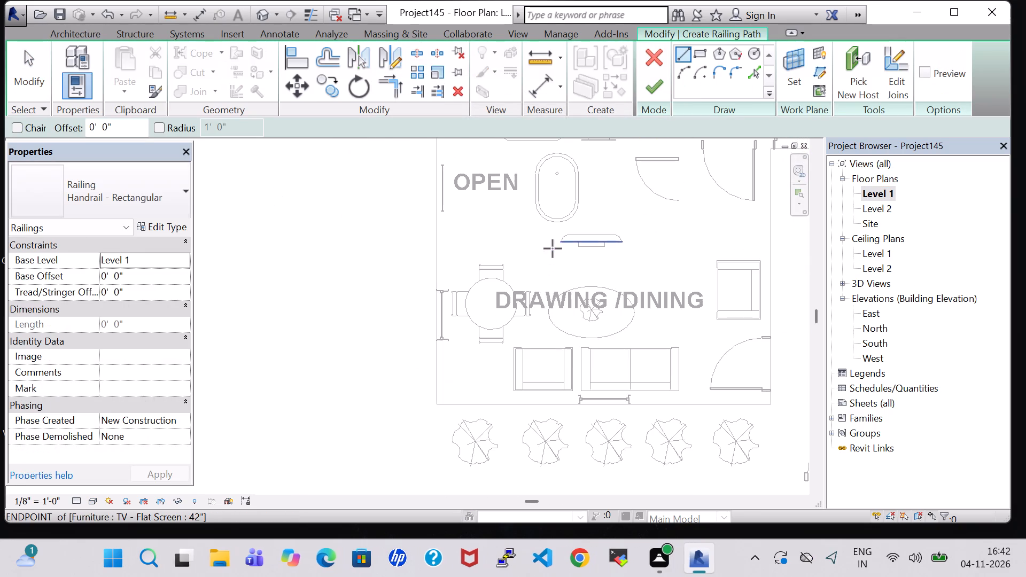
scroll(768, 399, up, 4)
click(771, 397)
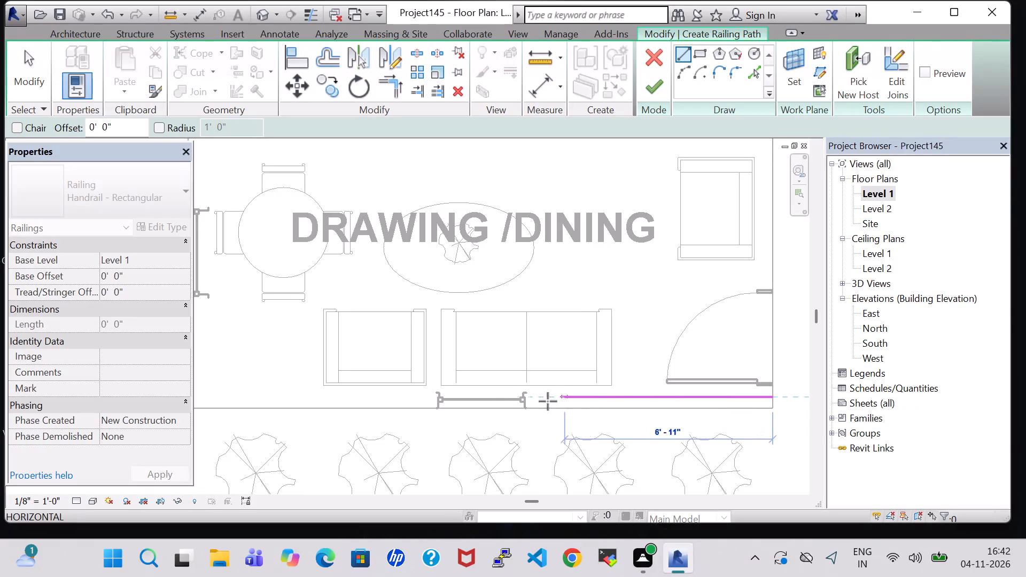
middle_drag(398, 405, 604, 416)
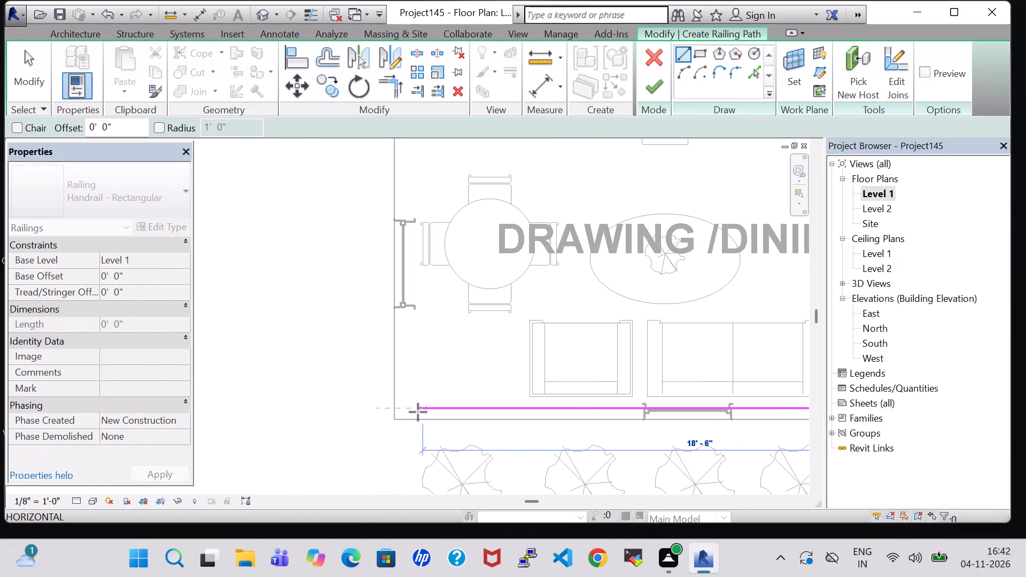
click(394, 409)
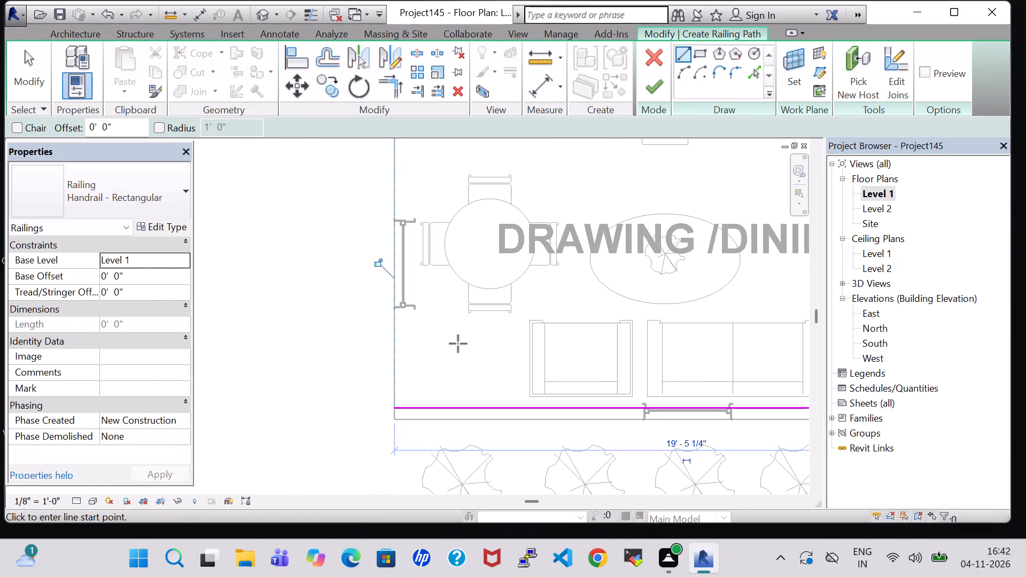
click(655, 86)
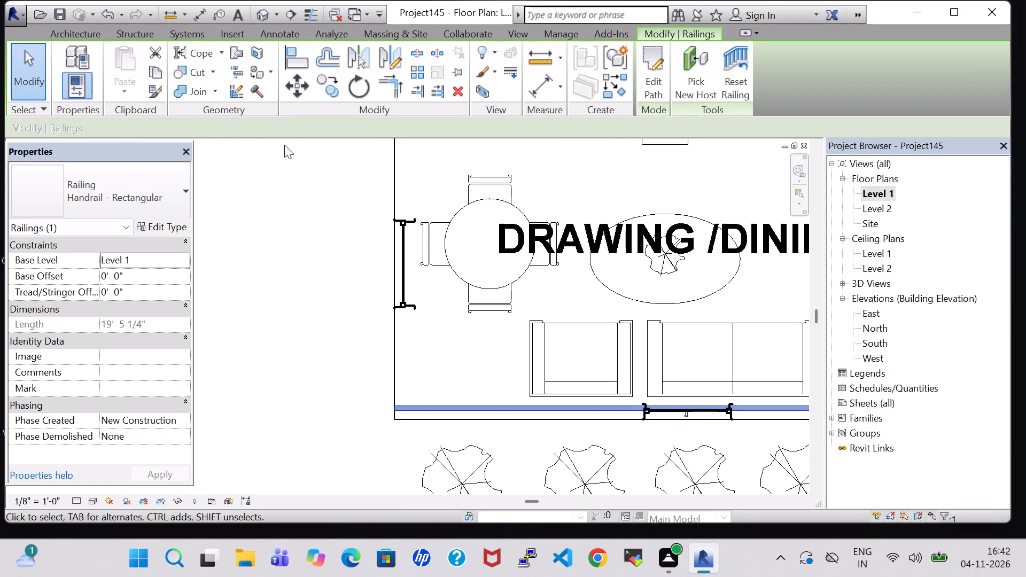
Change the new drawing/dining south wall railing to the Glass Panel - Bottom Fill type and set its base offset to 11' 0".
click(146, 176)
click(127, 272)
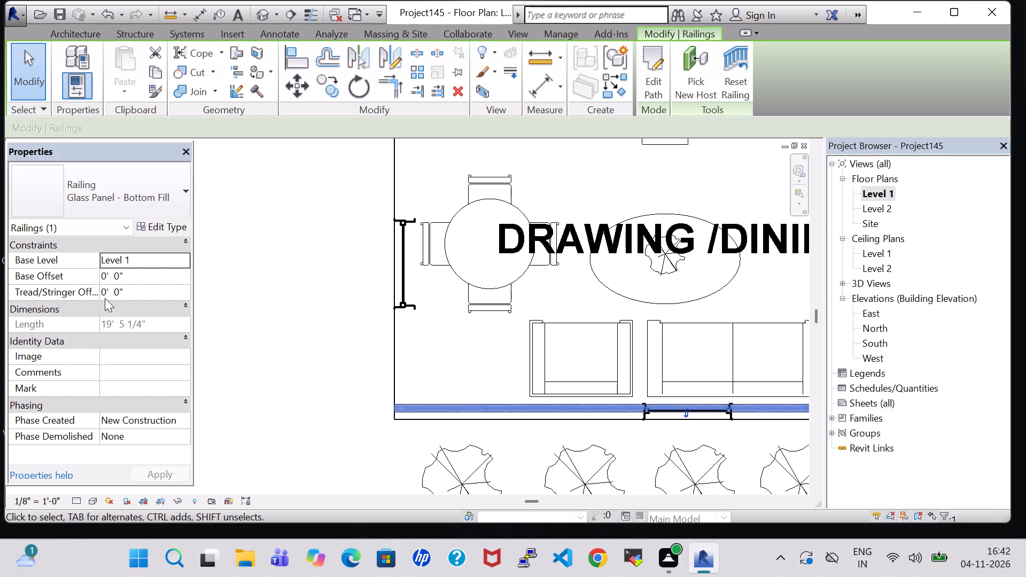
double_click(105, 273)
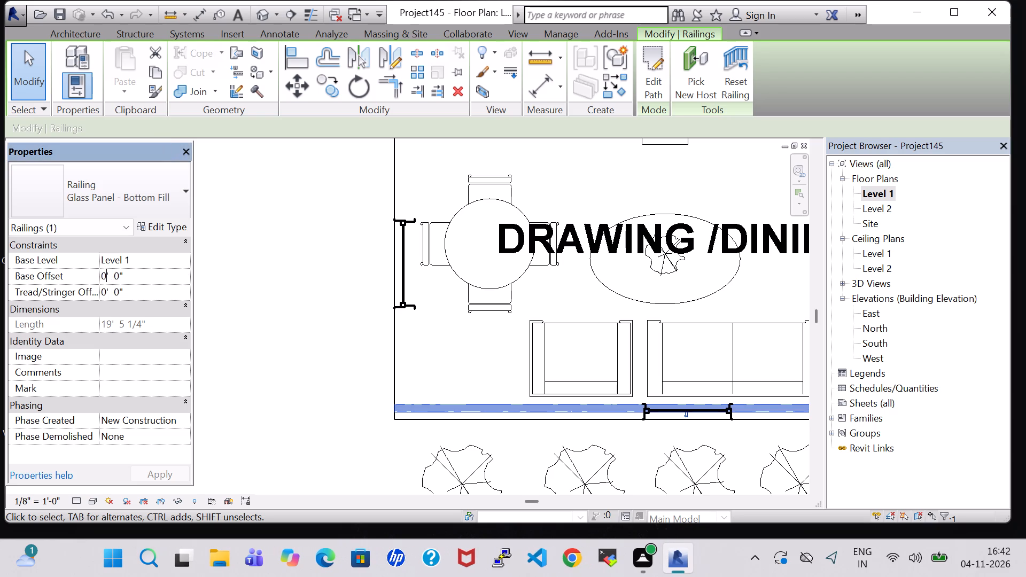
key(BackSpace)
text(11)
click(150, 471)
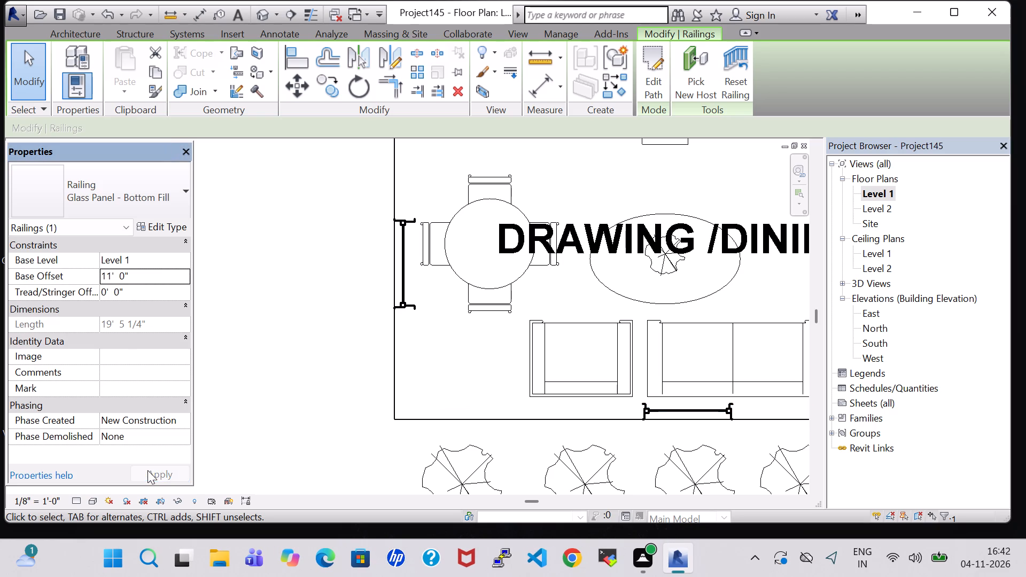
Turn the Walls category back on in the Level 1 floor plan's Visibility/Graphic Overrides.
text(VG)
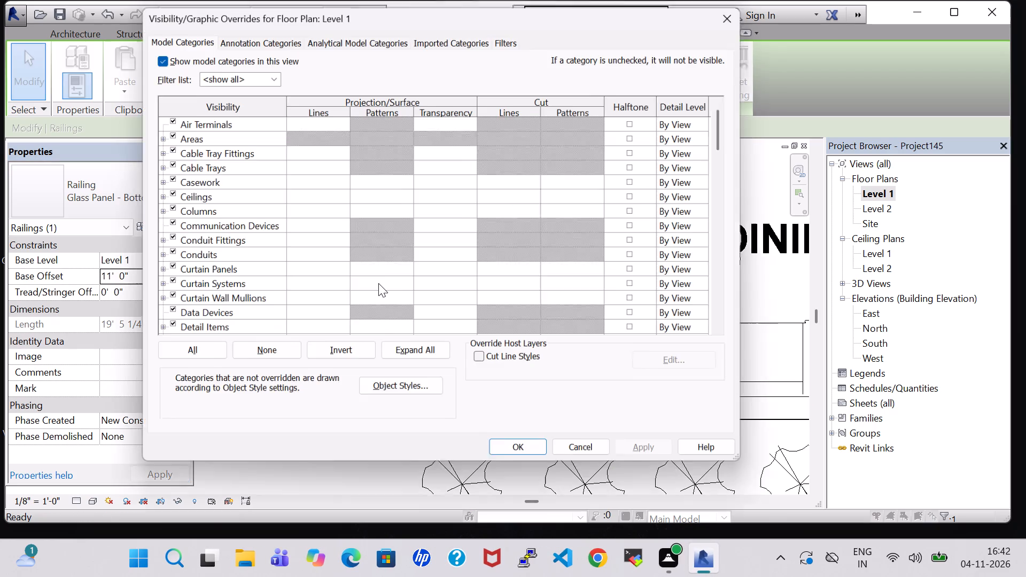
key(w)
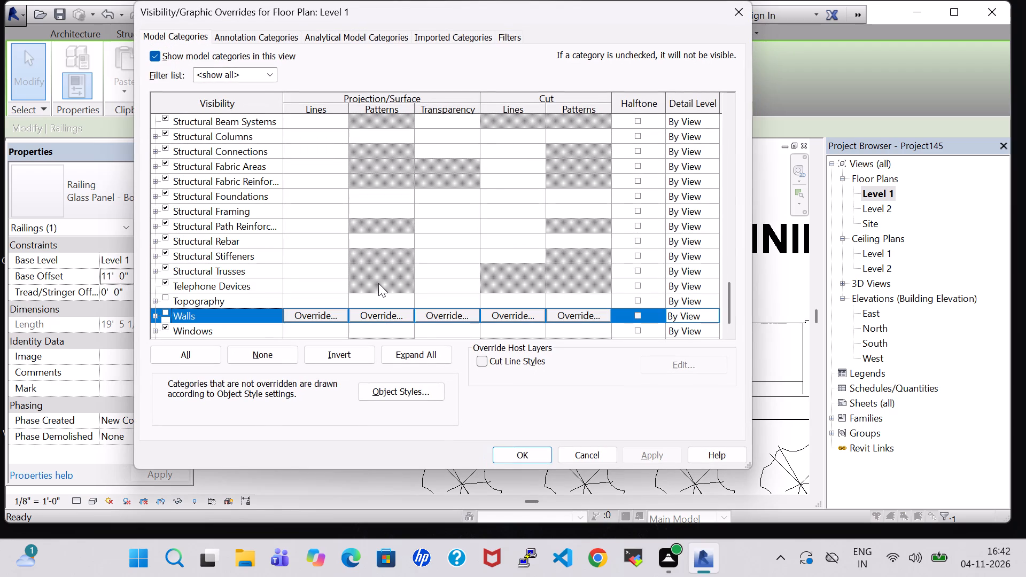
click(166, 311)
click(537, 451)
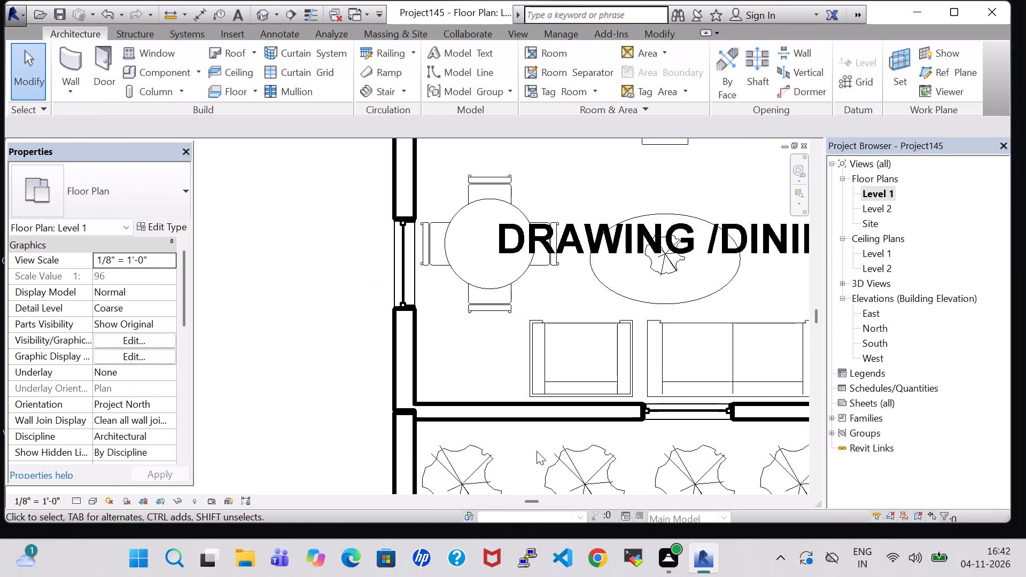
In the 3D view, set the panel material of the single two-lite door type in the front boundary wall to Metal Door - Brindle.
click(257, 14)
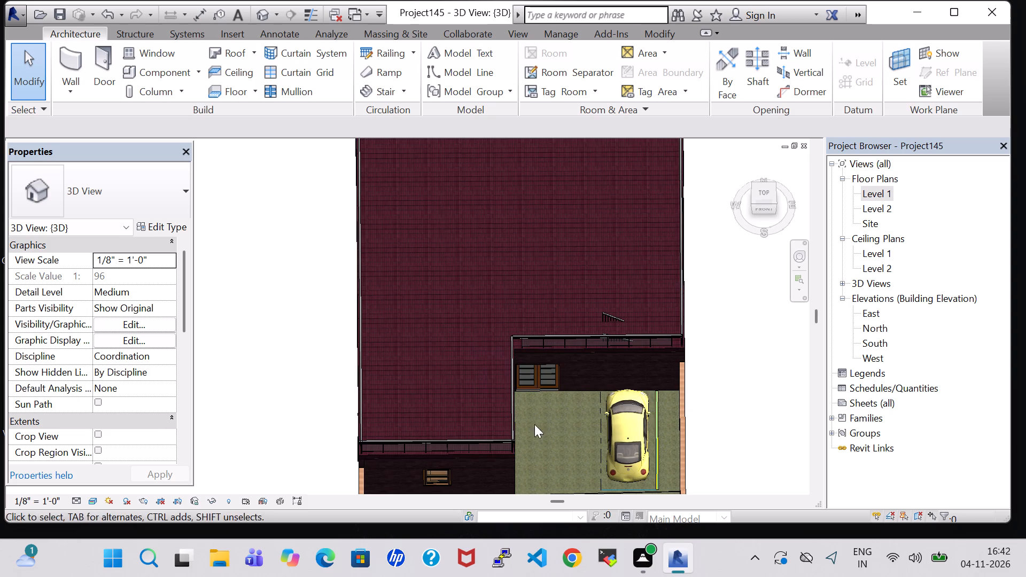
shift+middle_drag(534, 424, 536, 185)
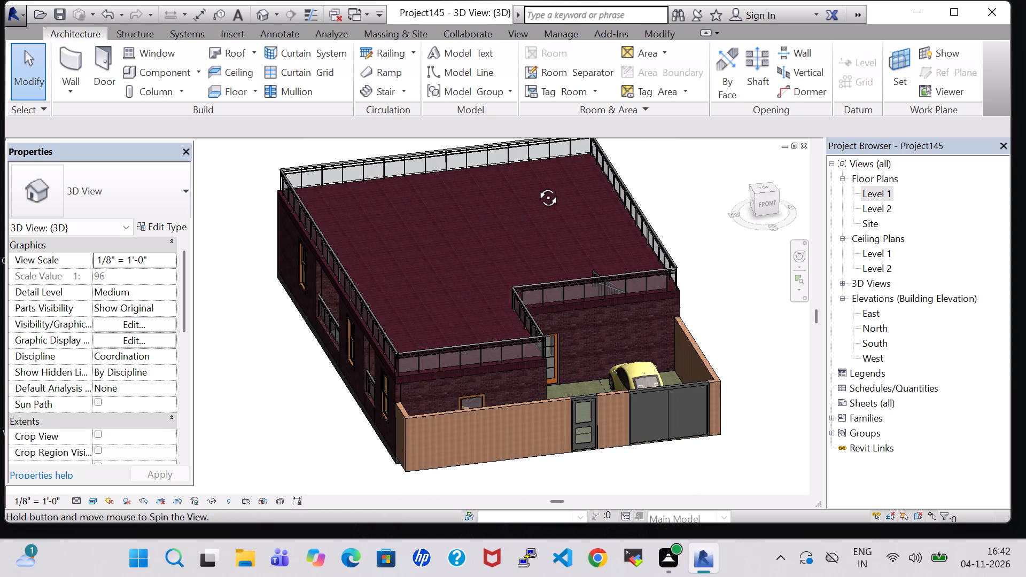
shift+middle_drag(536, 185, 534, 183)
shift+middle_drag(538, 182, 518, 196)
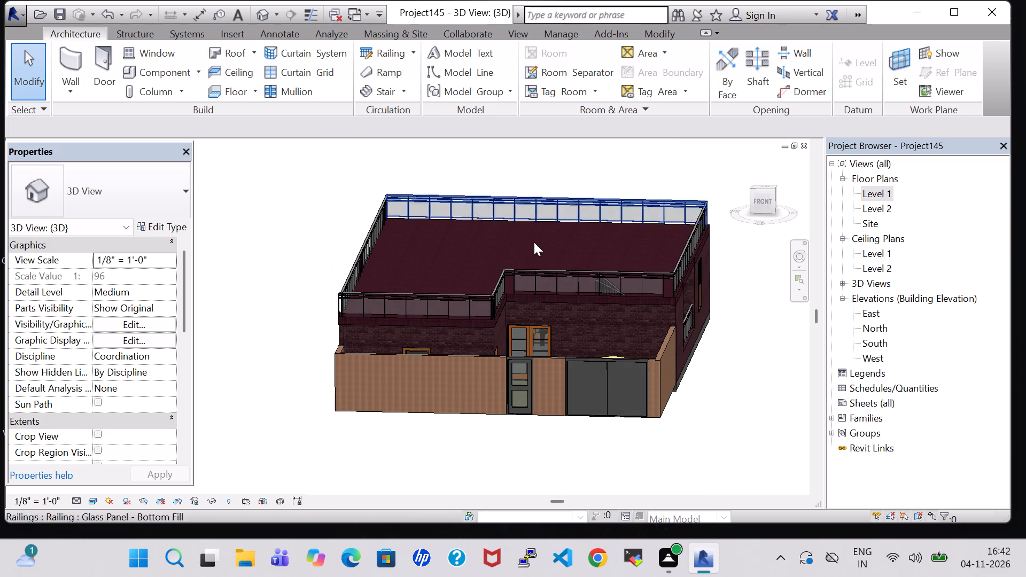
scroll(546, 266, up, 3)
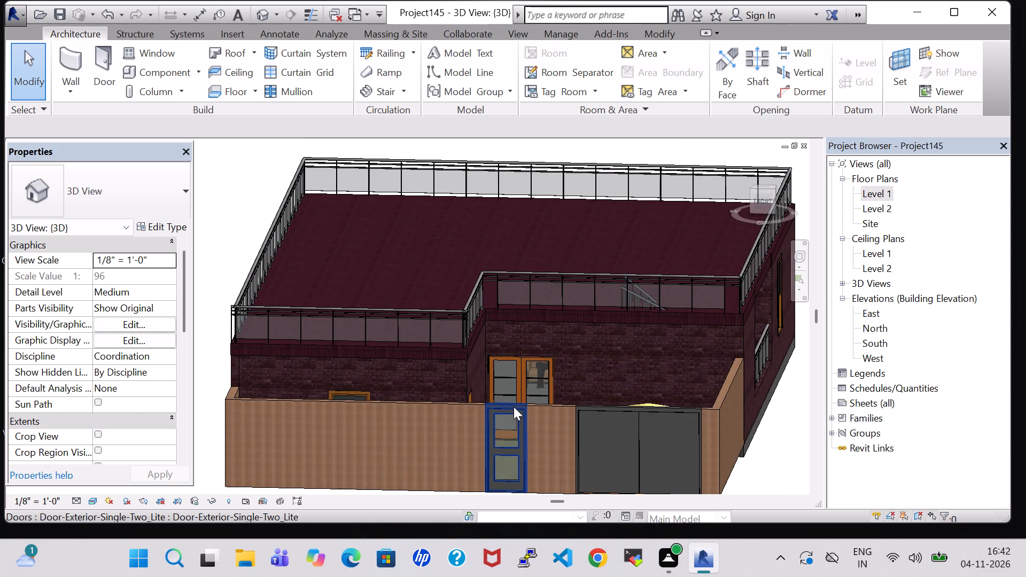
click(514, 407)
click(167, 228)
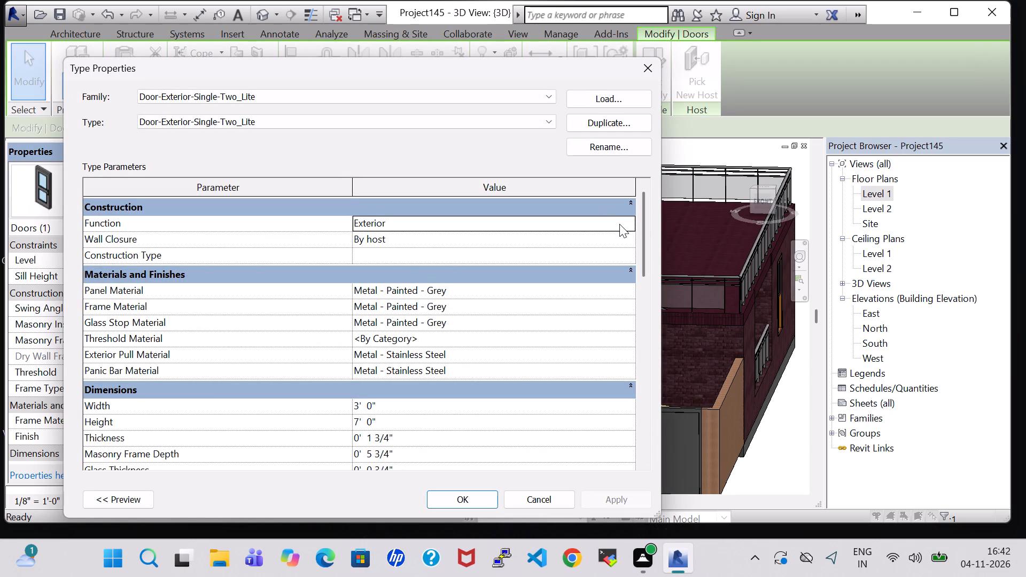
click(632, 287)
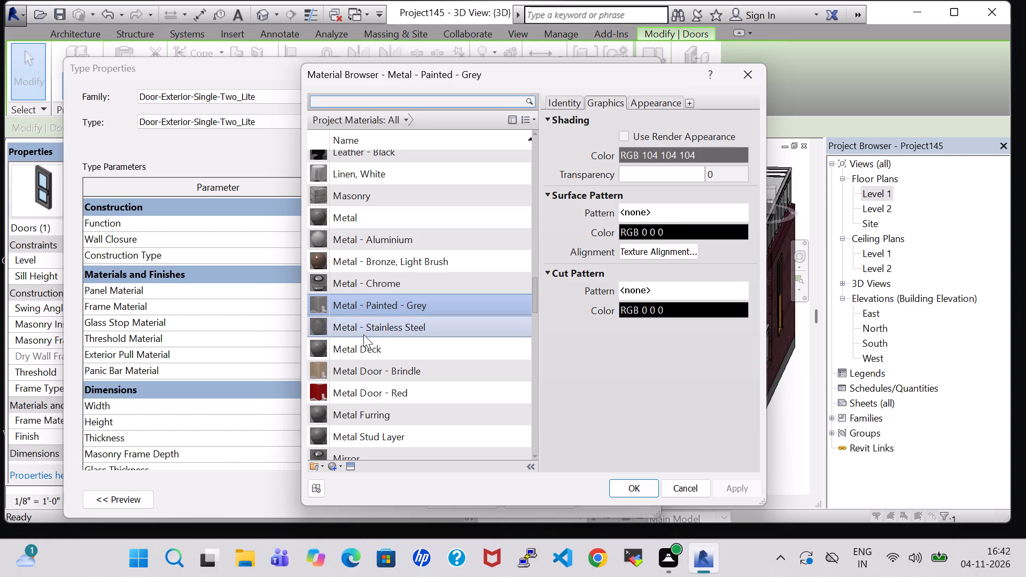
click(370, 376)
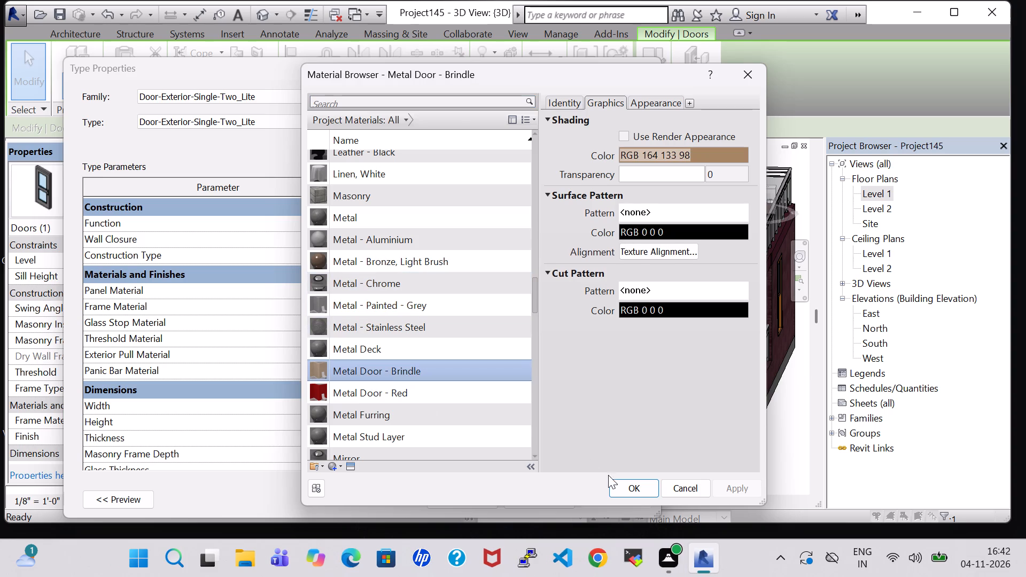
click(624, 486)
click(478, 501)
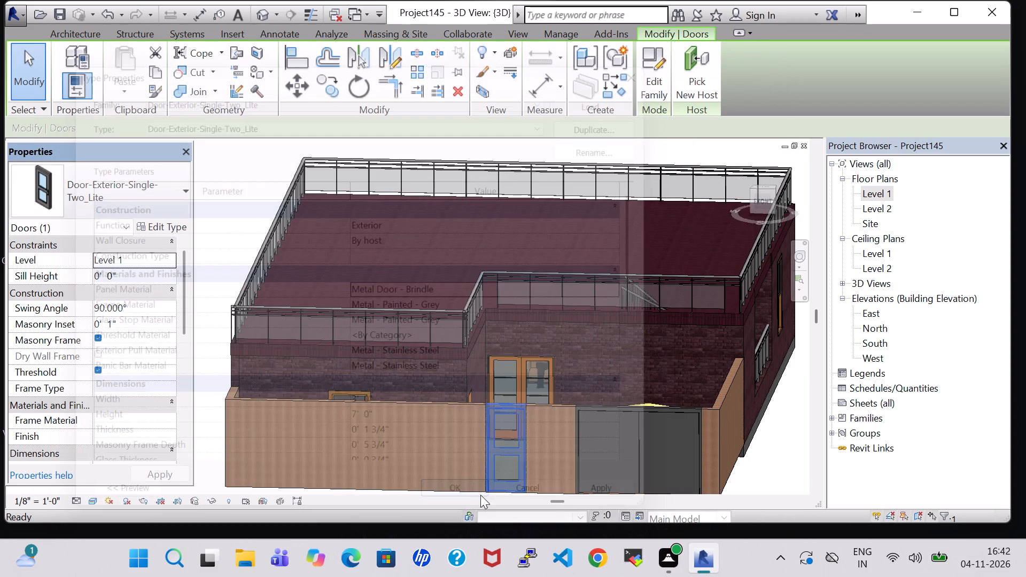
click(805, 465)
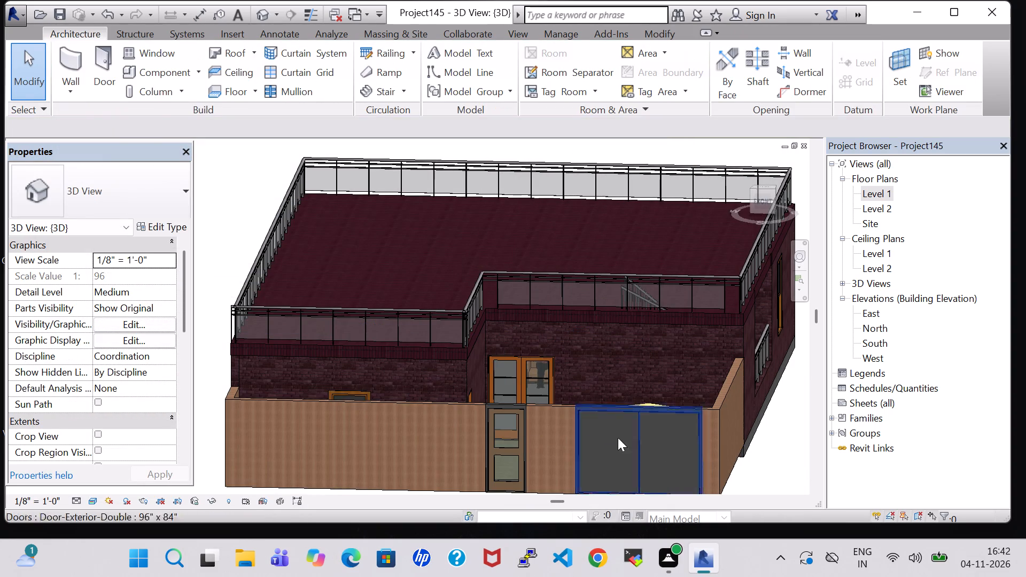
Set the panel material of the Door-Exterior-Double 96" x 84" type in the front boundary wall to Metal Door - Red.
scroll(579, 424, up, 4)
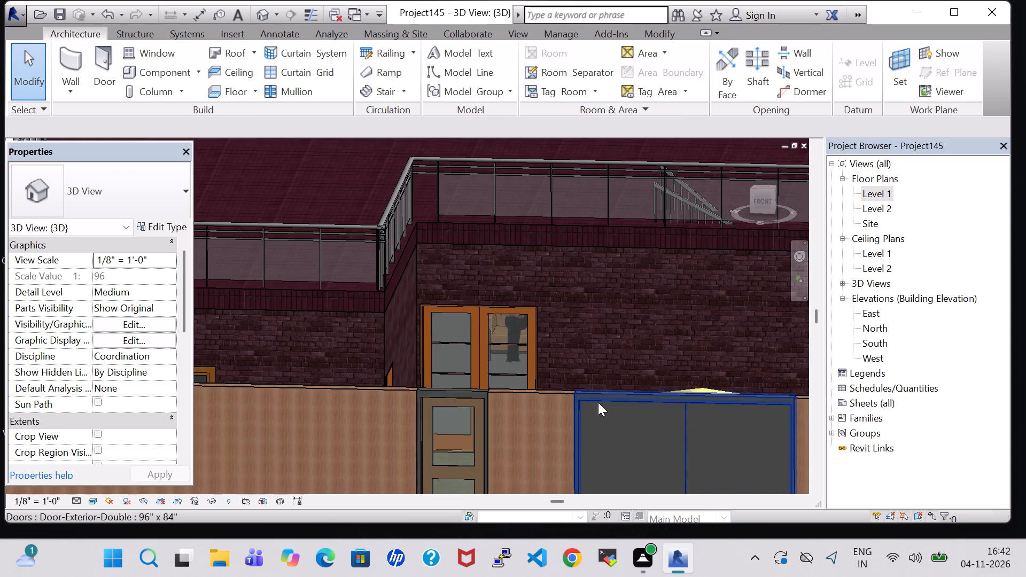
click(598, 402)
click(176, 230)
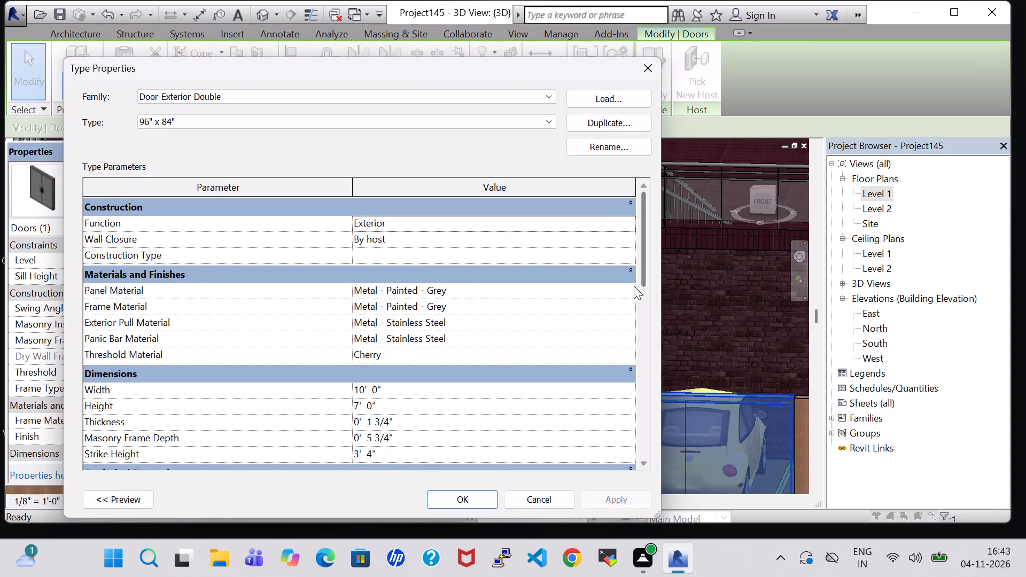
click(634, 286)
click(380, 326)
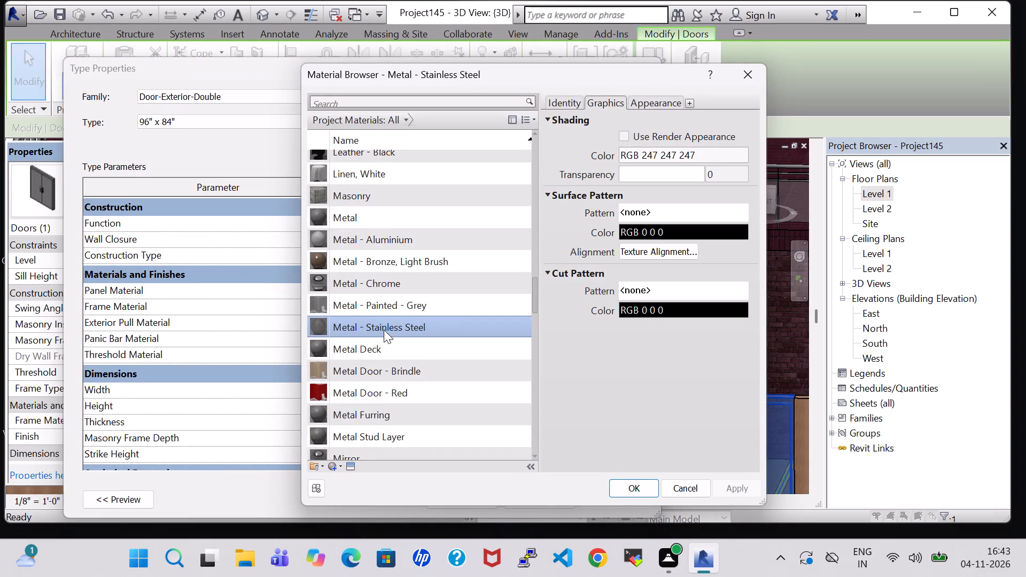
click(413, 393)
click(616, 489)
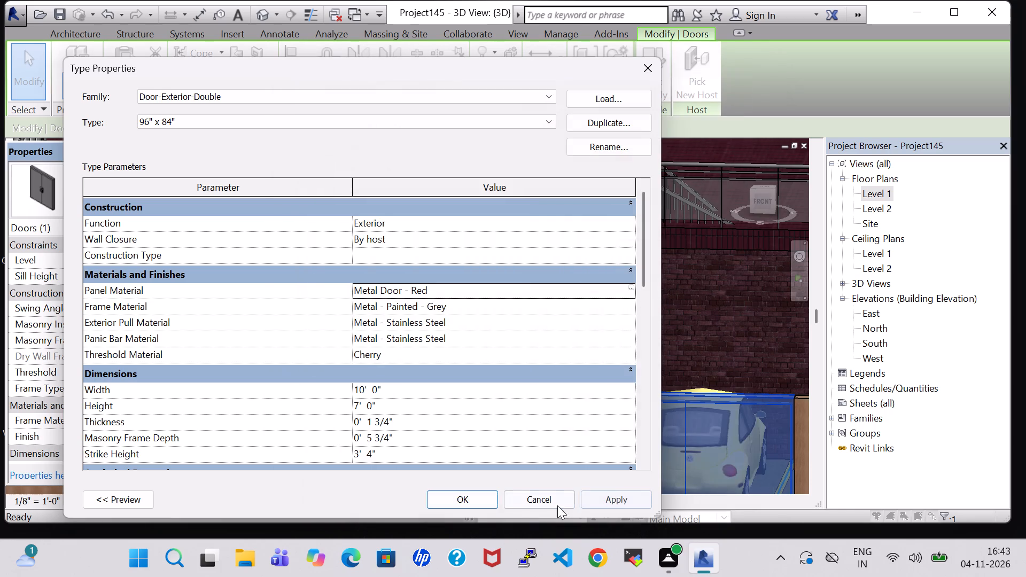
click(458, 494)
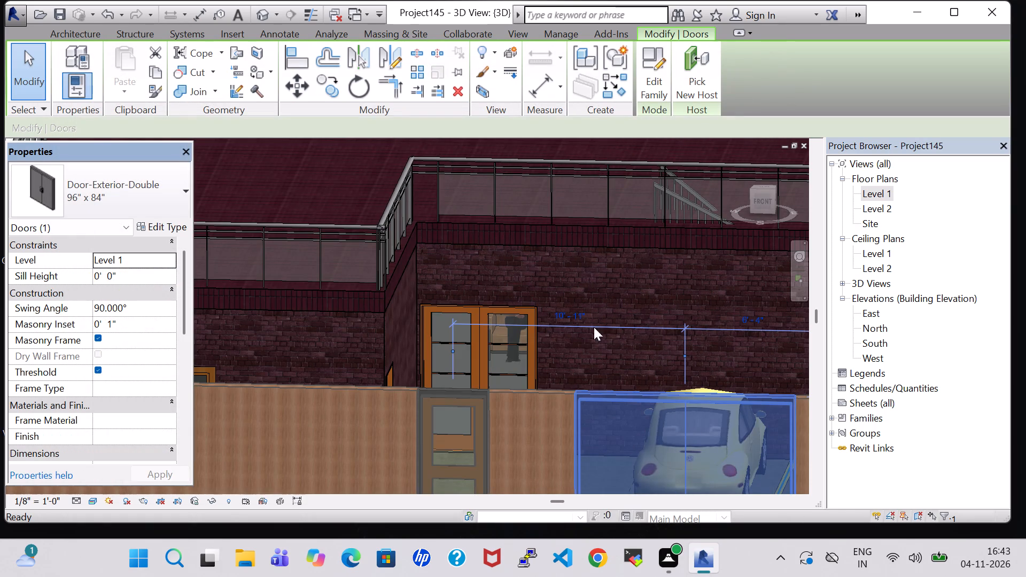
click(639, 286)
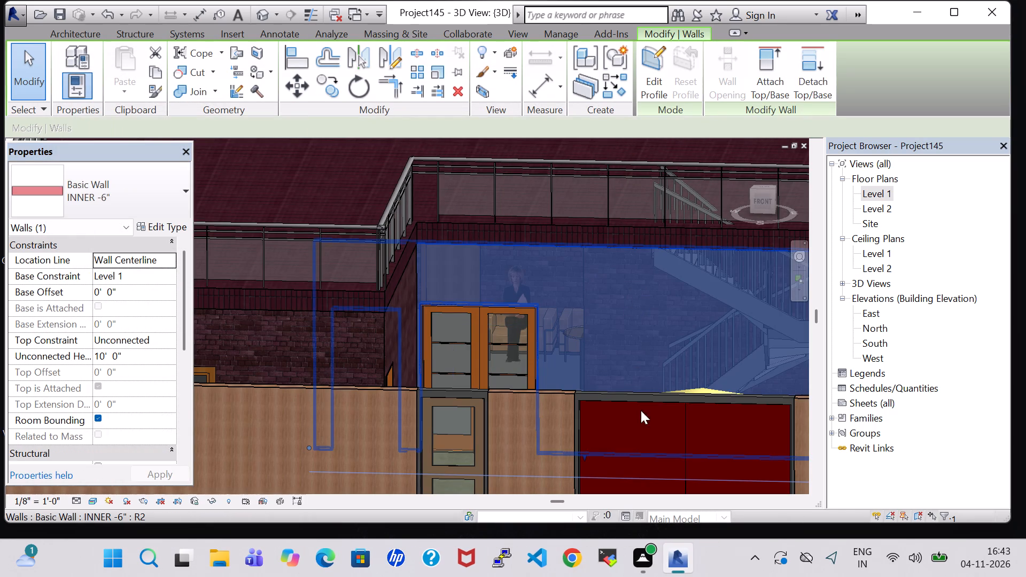
Set the panel material of the double door type in the front boundary wall to Metal Door - Brindle.
middle_drag(645, 425, 690, 273)
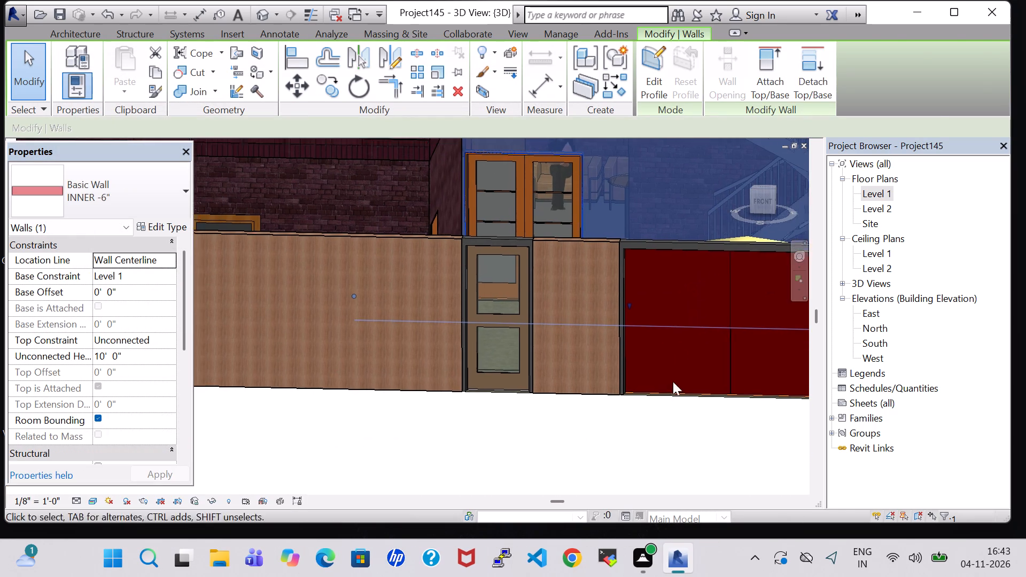
click(664, 420)
click(667, 251)
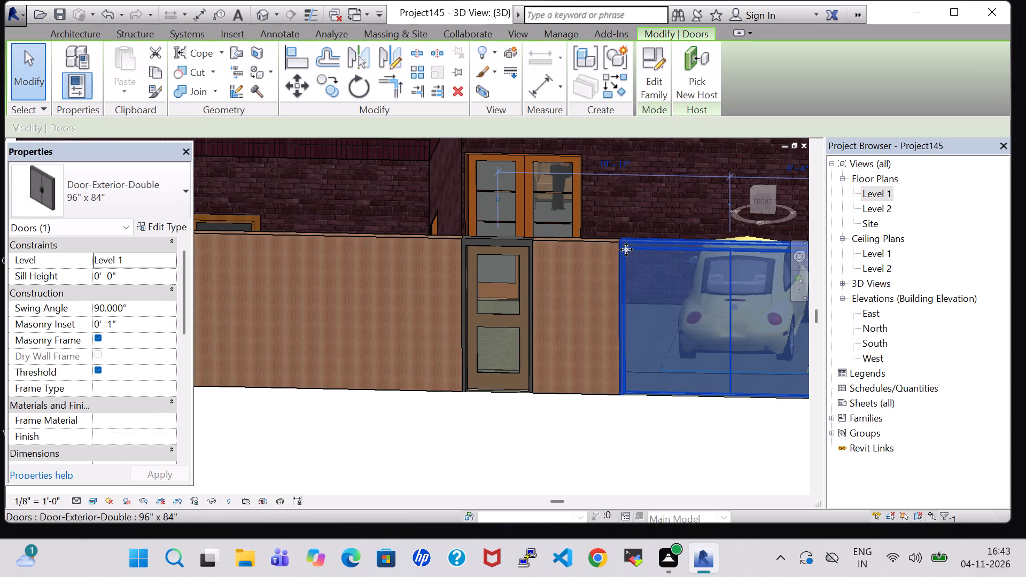
click(156, 224)
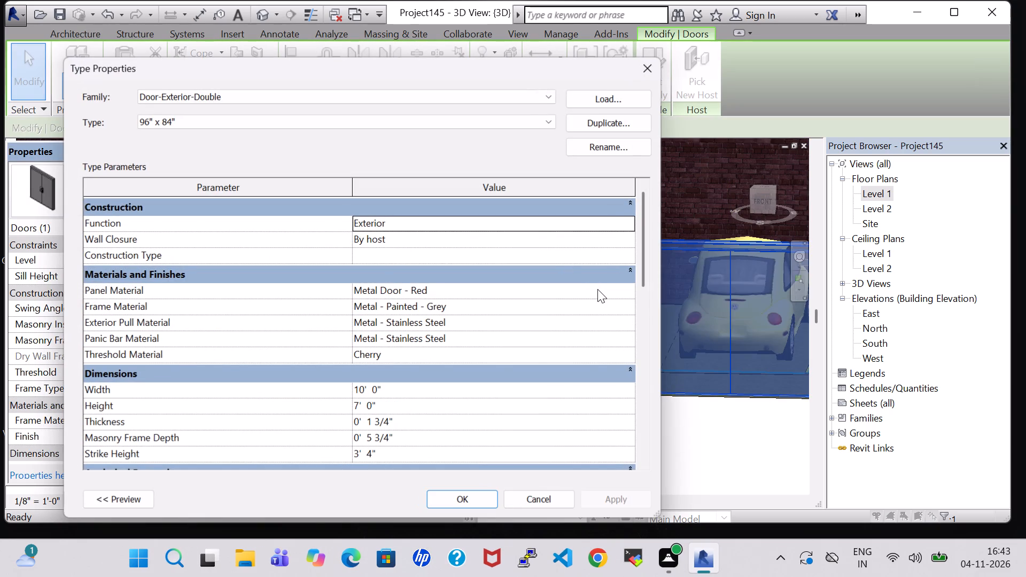
click(632, 284)
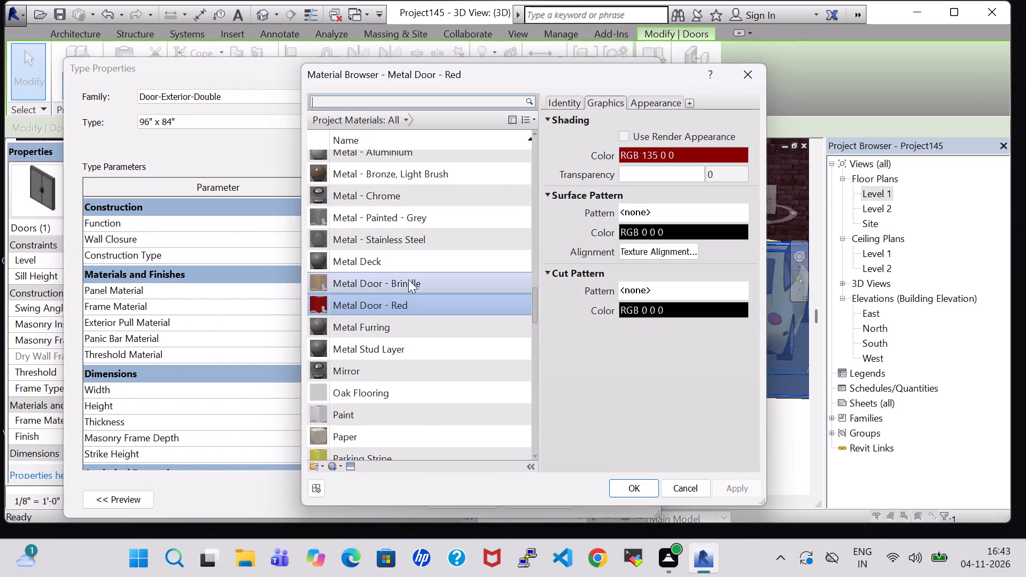
scroll(408, 279, up, 1)
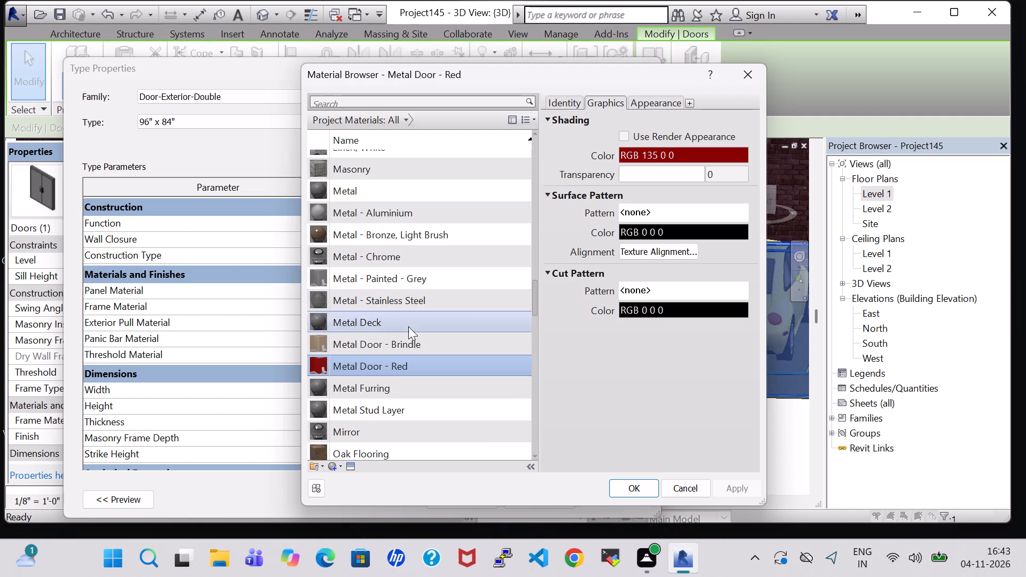
click(415, 342)
click(613, 488)
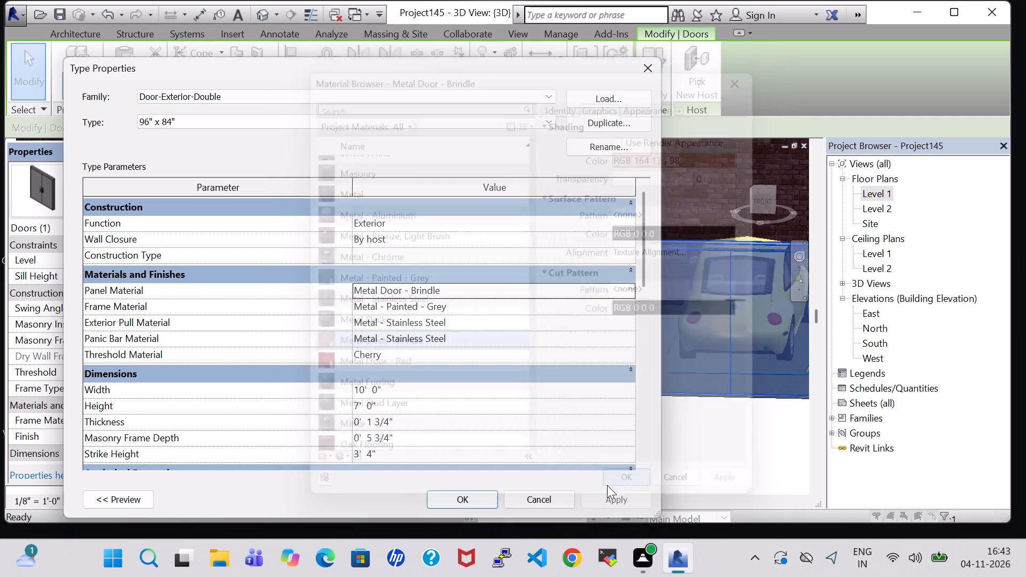
click(473, 496)
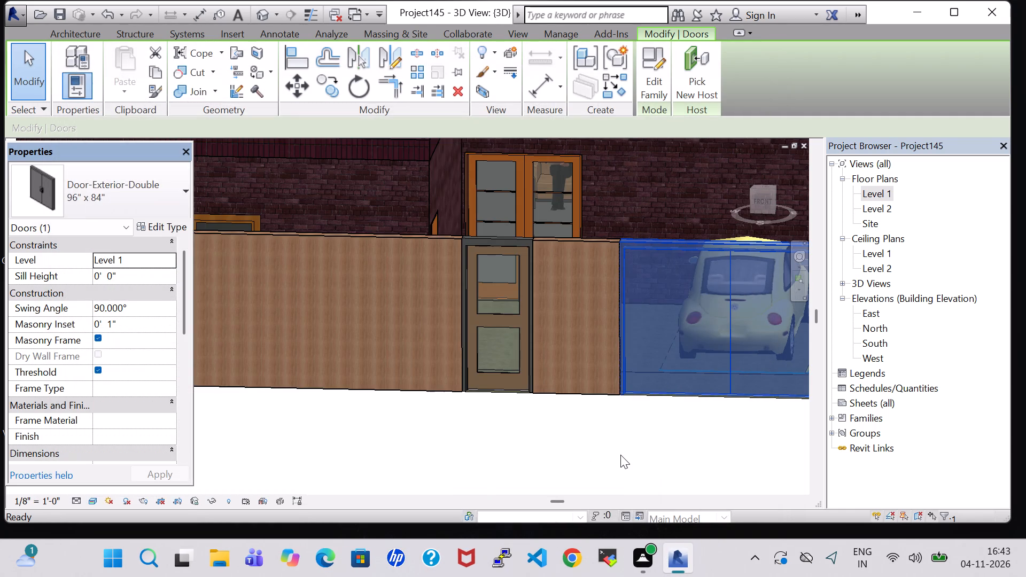
click(620, 455)
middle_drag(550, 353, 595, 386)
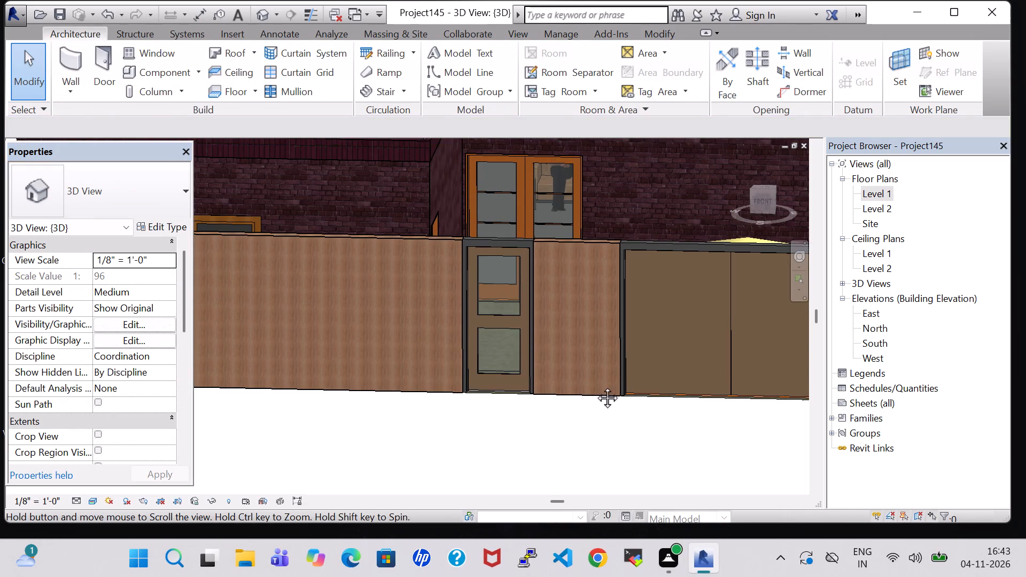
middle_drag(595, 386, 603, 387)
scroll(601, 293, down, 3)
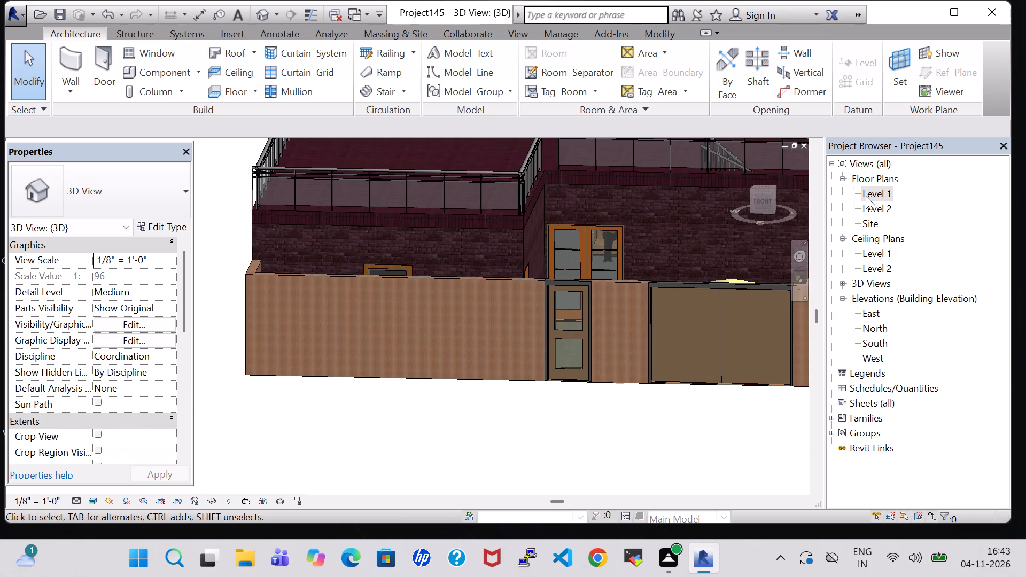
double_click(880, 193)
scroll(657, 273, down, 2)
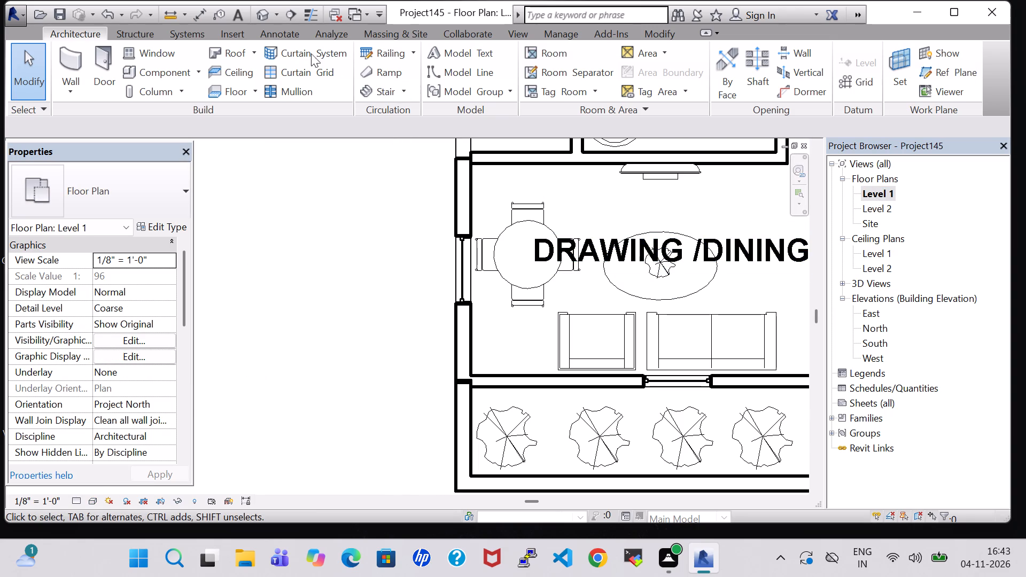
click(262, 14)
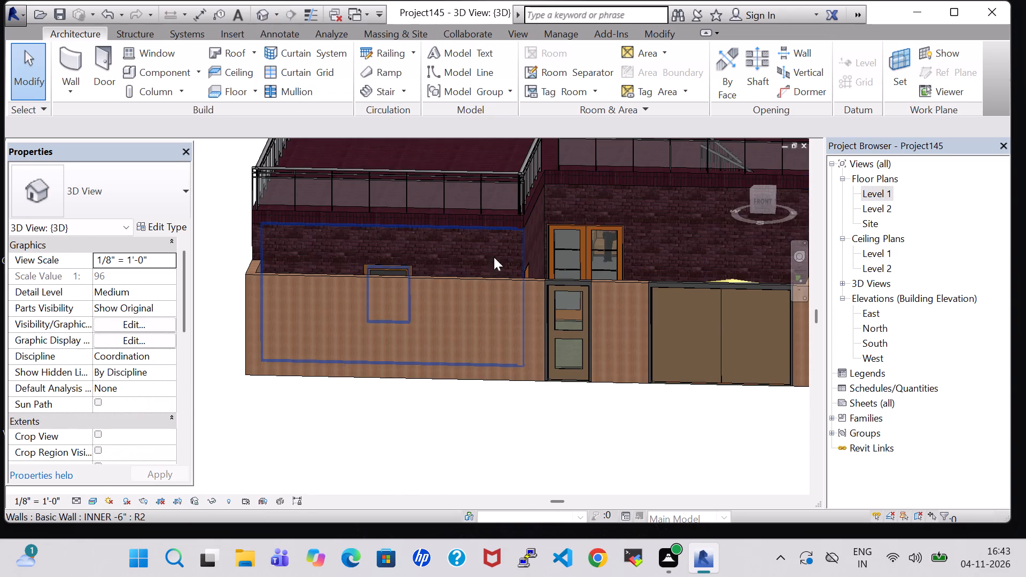
Turn off the Roofs category in the 3D view's Visibility/Graphic Overrides, with the model seen from above.
shift+middle_drag(674, 249, 669, 384)
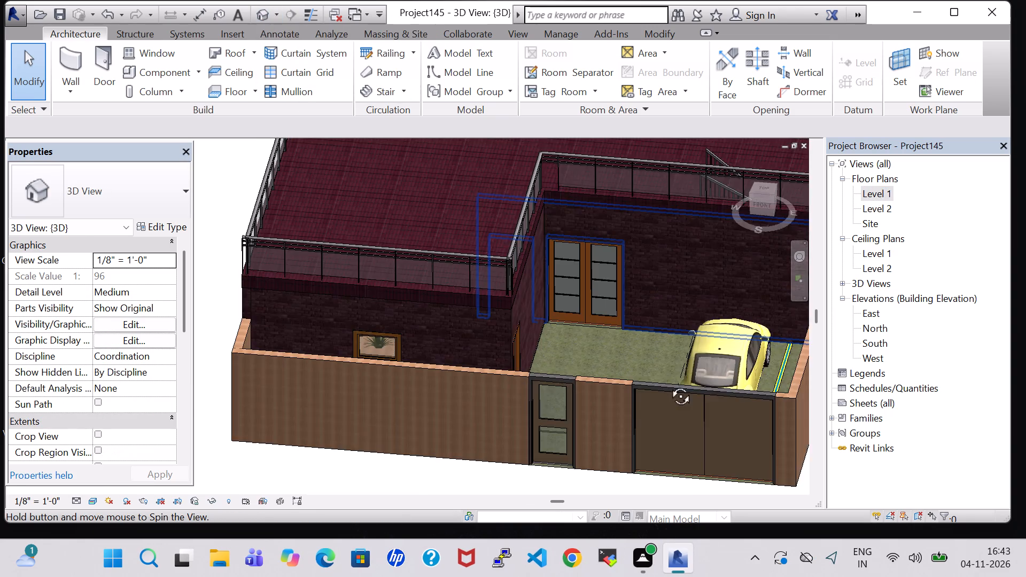
shift+middle_drag(669, 384, 664, 406)
shift+middle_drag(642, 258, 644, 375)
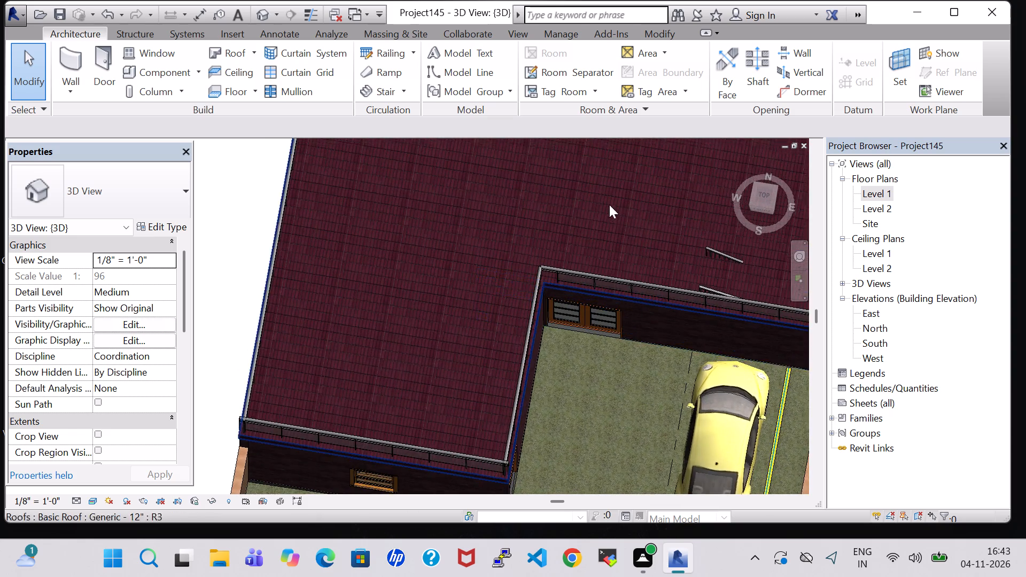
shift+middle_drag(612, 208, 627, 285)
scroll(610, 243, down, 6)
middle_drag(588, 222, 523, 362)
key(v)
key(g)
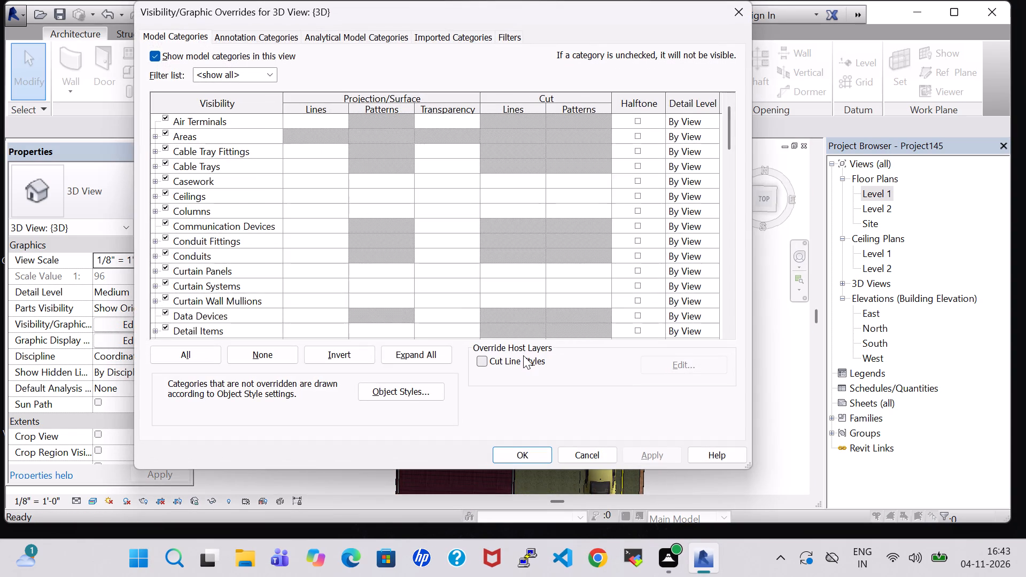
key(w)
key(r)
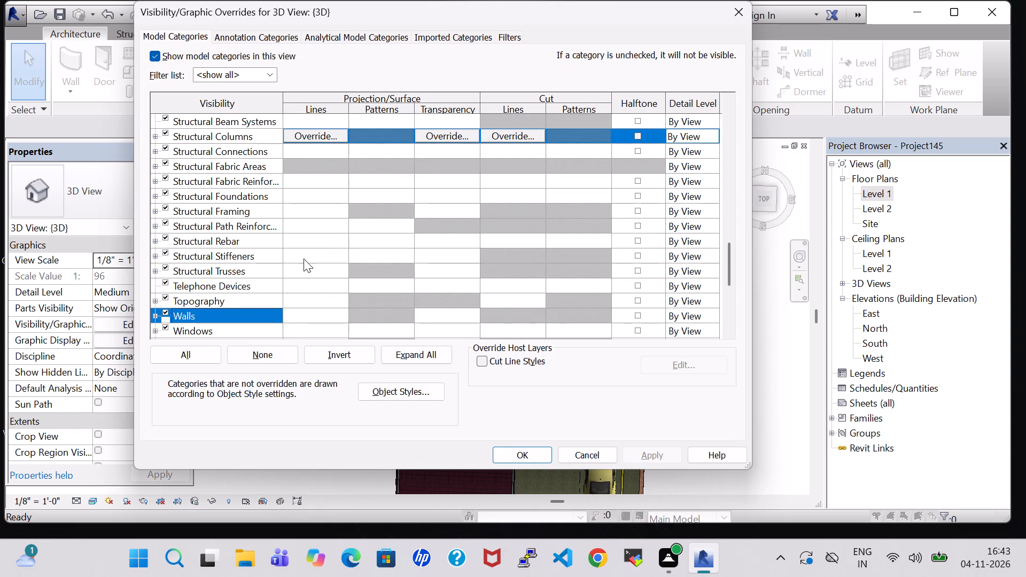
click(167, 193)
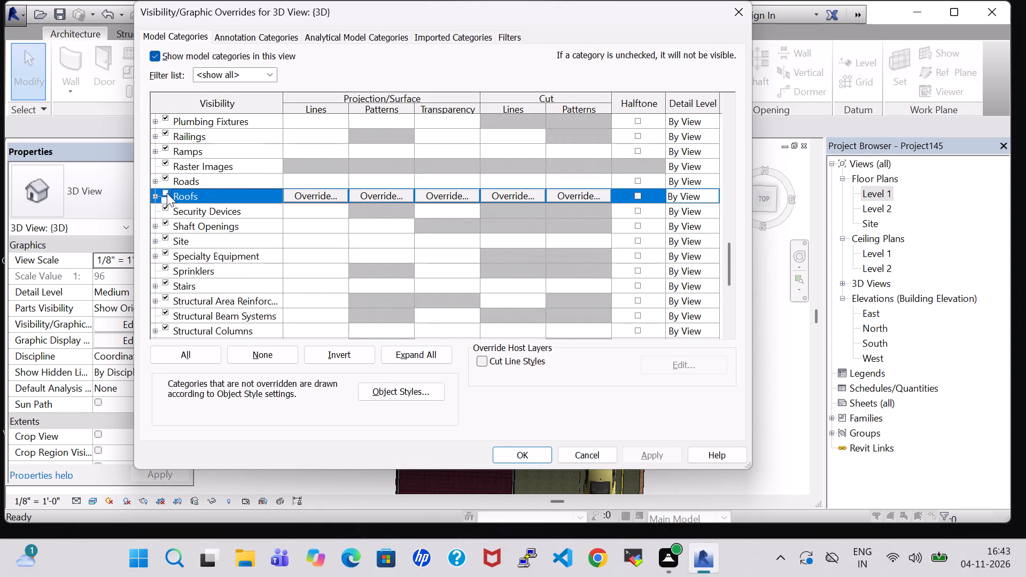
click(528, 449)
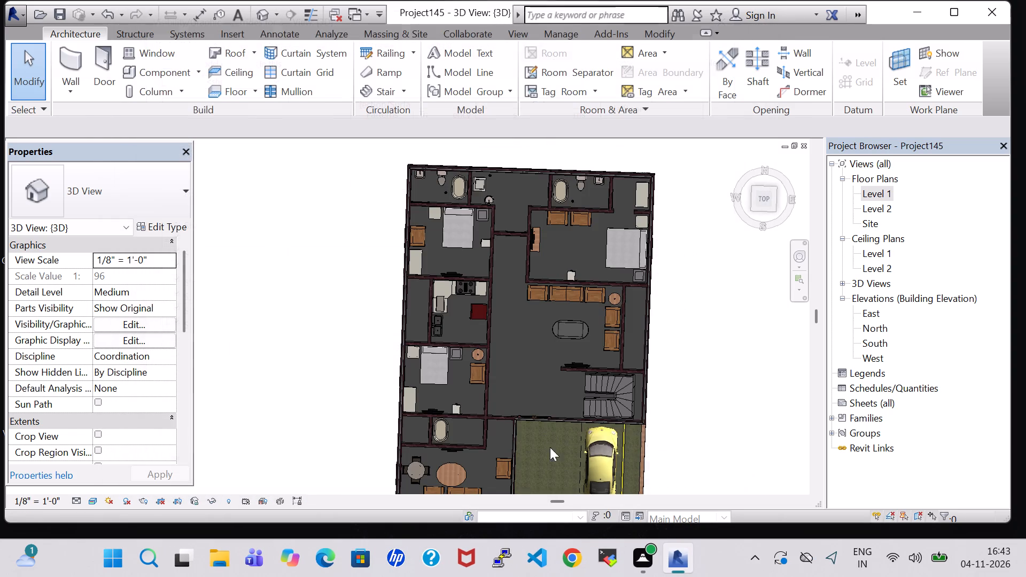
On Level 1, place a copy of the T.V. lounge's RPC Female Cynthia at the drawing/dining east armchair, facing west, about 3' 4" from the east wall.
middle_drag(656, 446, 704, 291)
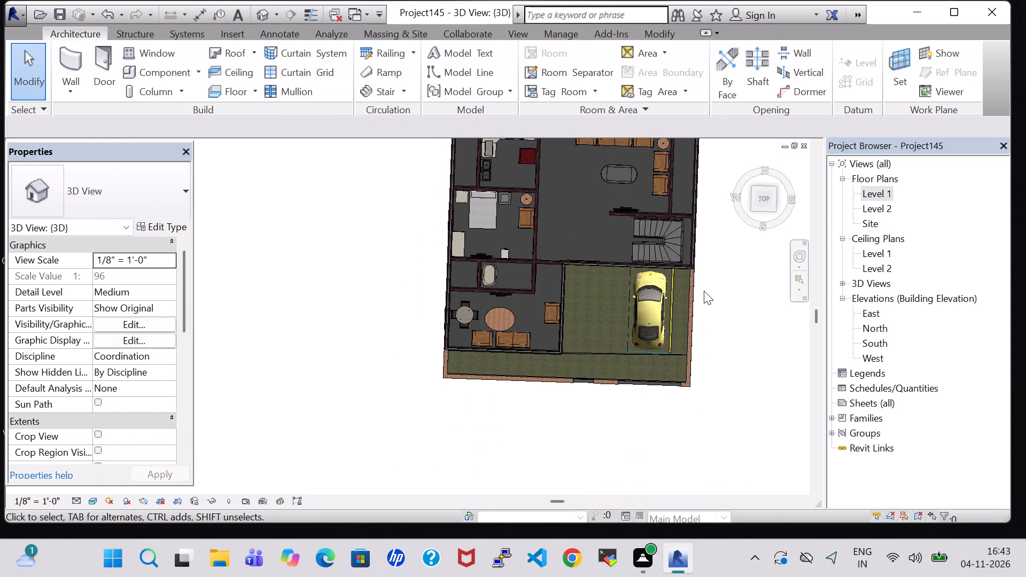
scroll(534, 226, up, 4)
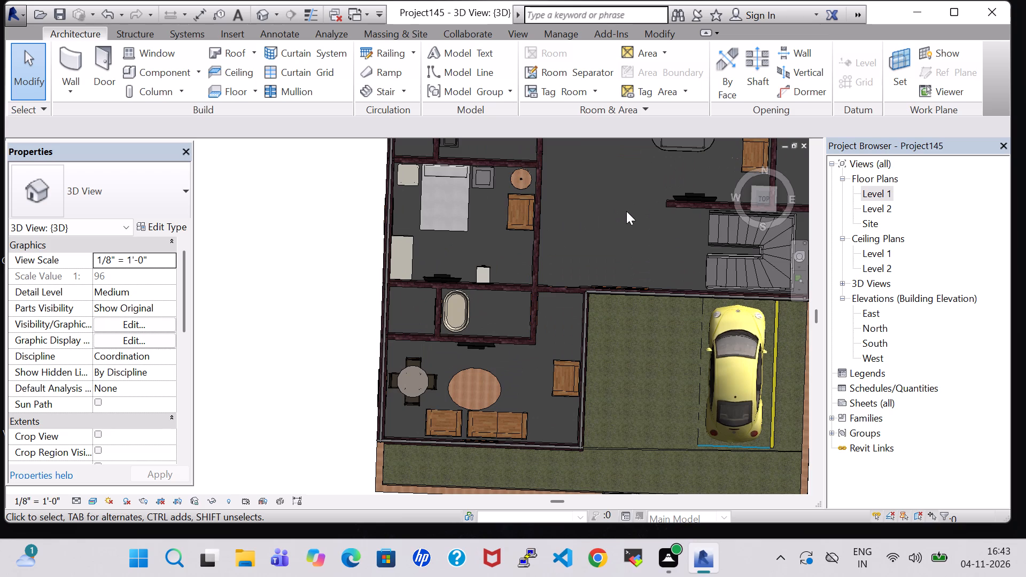
middle_drag(626, 211, 587, 357)
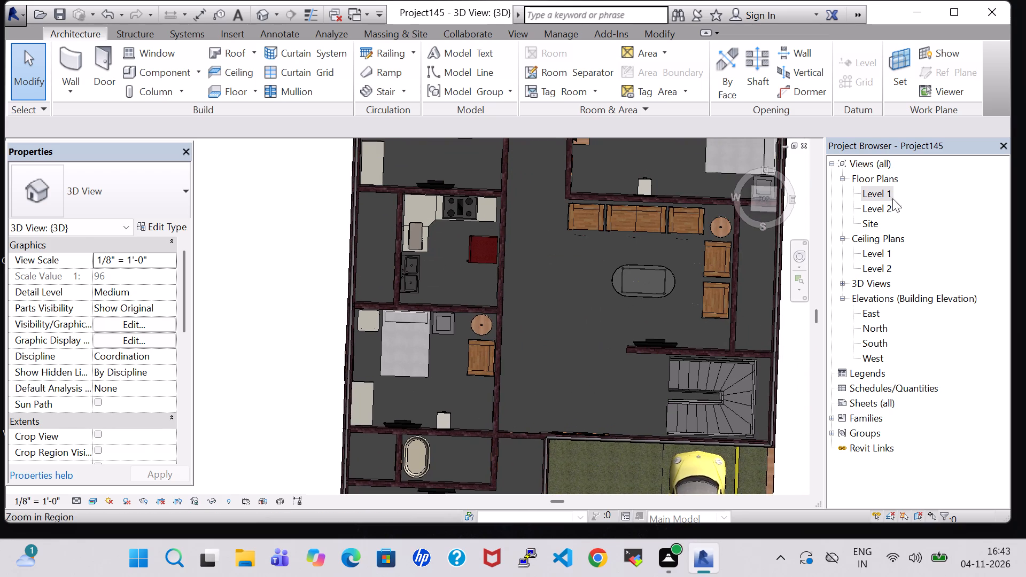
double_click(888, 195)
scroll(749, 196, down, 5)
middle_drag(745, 197, 646, 232)
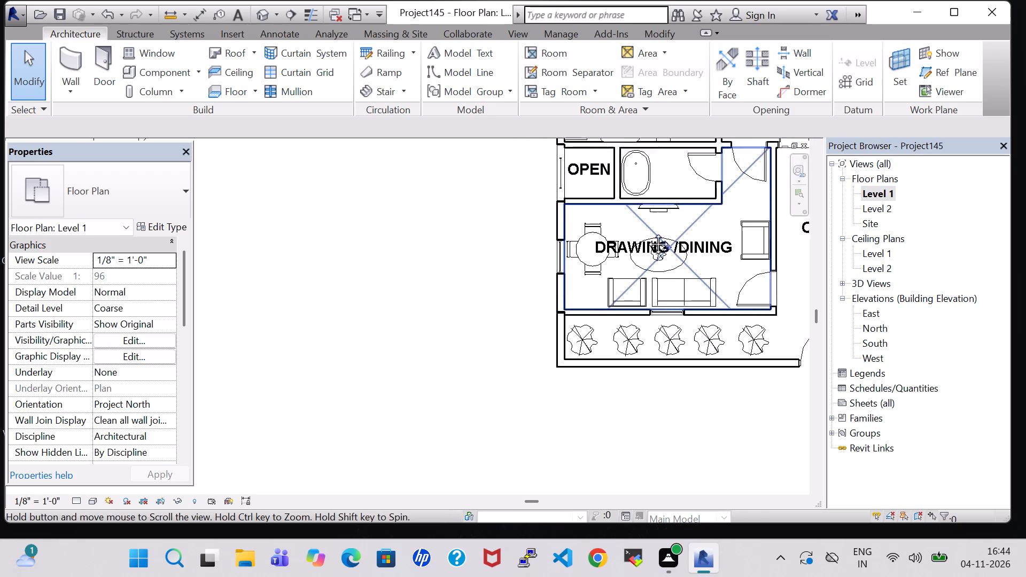
middle_drag(646, 232, 478, 269)
middle_drag(573, 213, 606, 385)
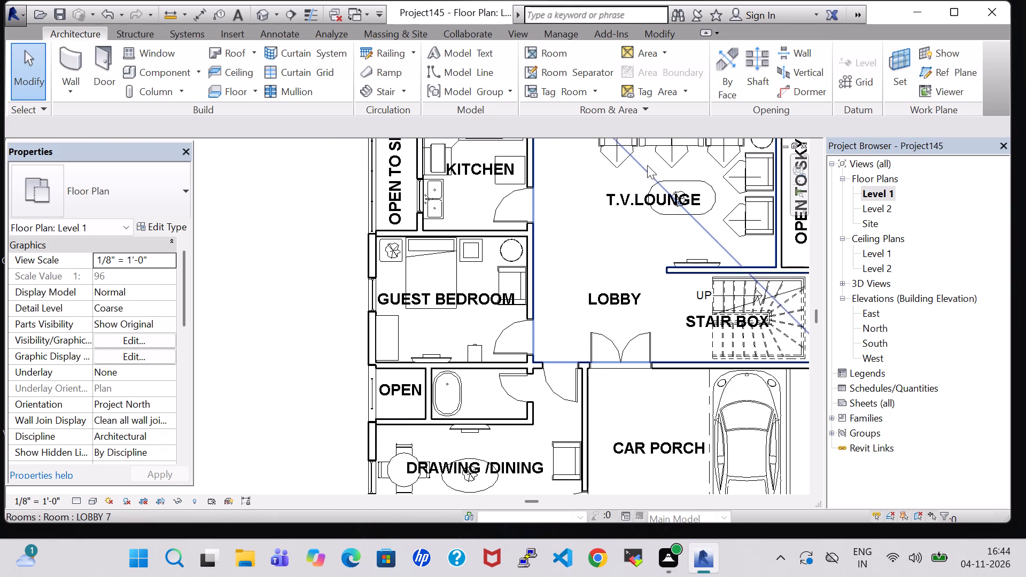
click(619, 157)
right_click(619, 157)
click(682, 284)
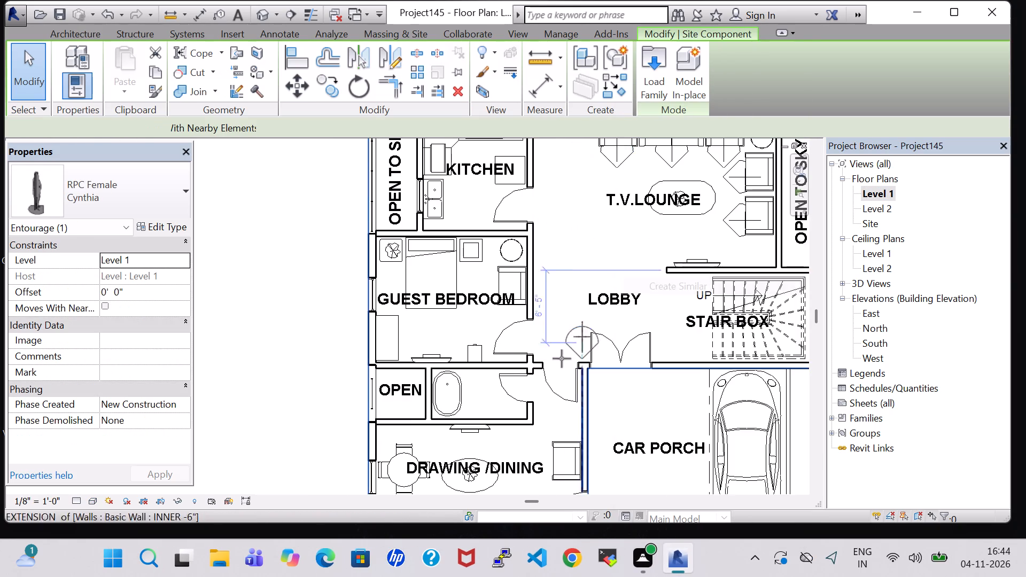
middle_drag(539, 409, 559, 253)
scroll(539, 409, up, 1)
key(space)
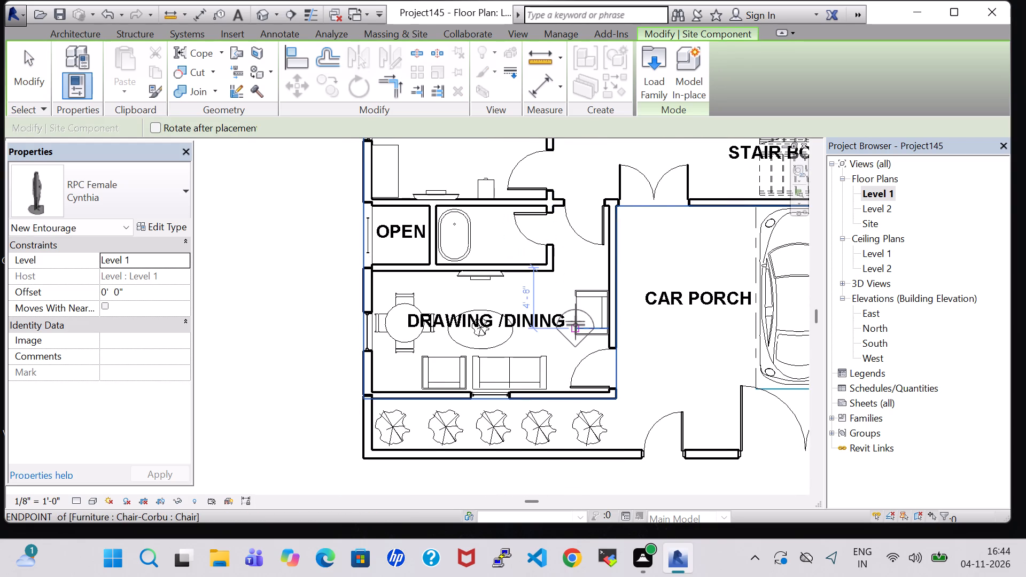
key(space)
key(space)
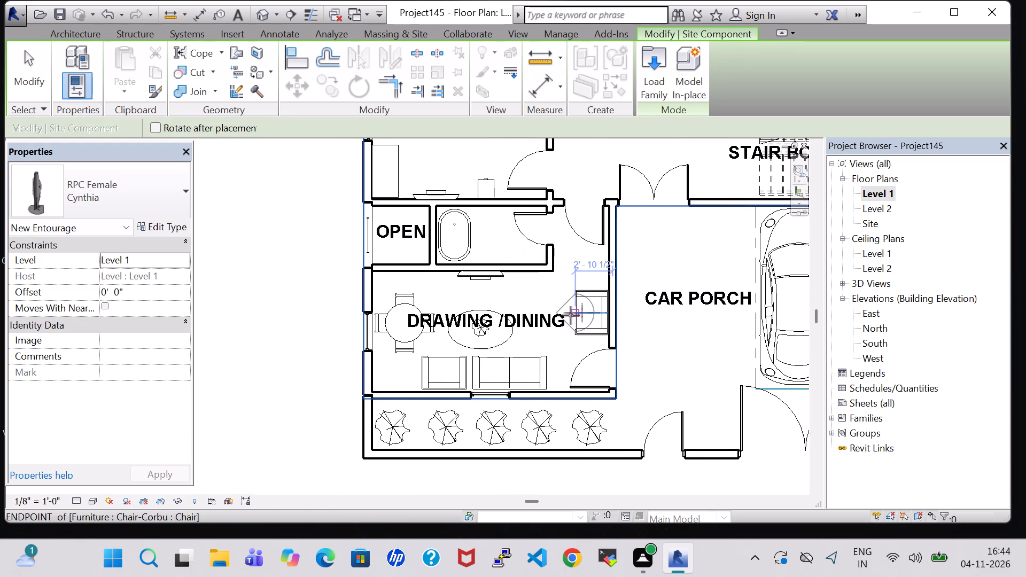
scroll(571, 314, up, 8)
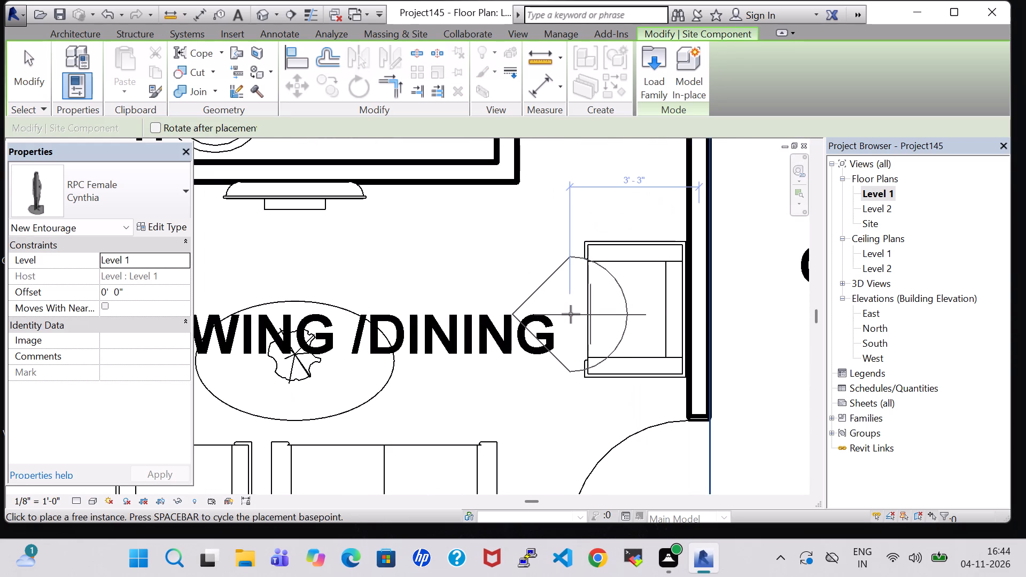
click(568, 313)
Place another RPC Female Cynthia at the two-seat sofa in the drawing/dining room, facing north, about 3' 6" from the south wall.
scroll(534, 360, down, 1)
middle_drag(534, 360, 551, 264)
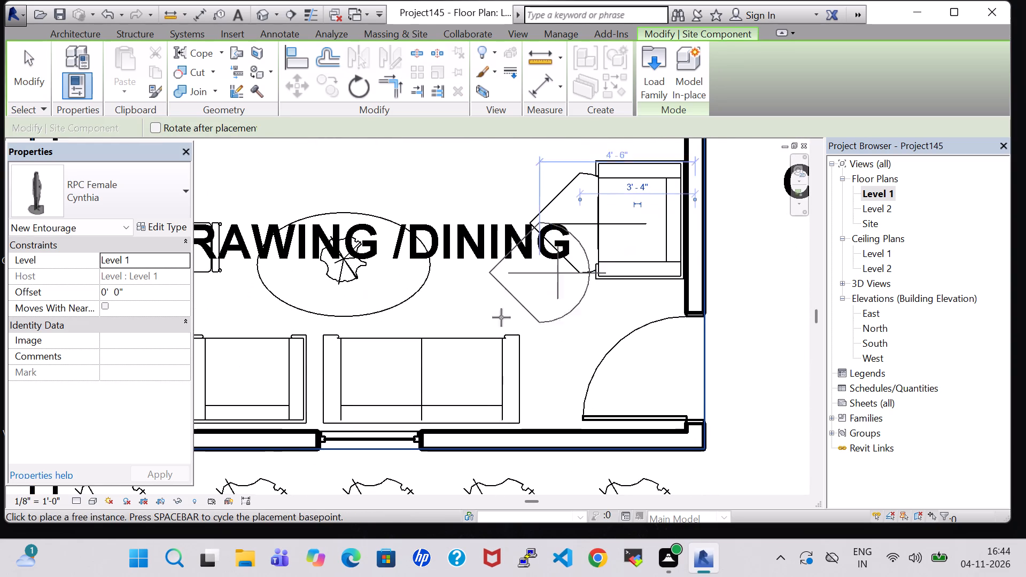
key(space)
key(space)
key(space)
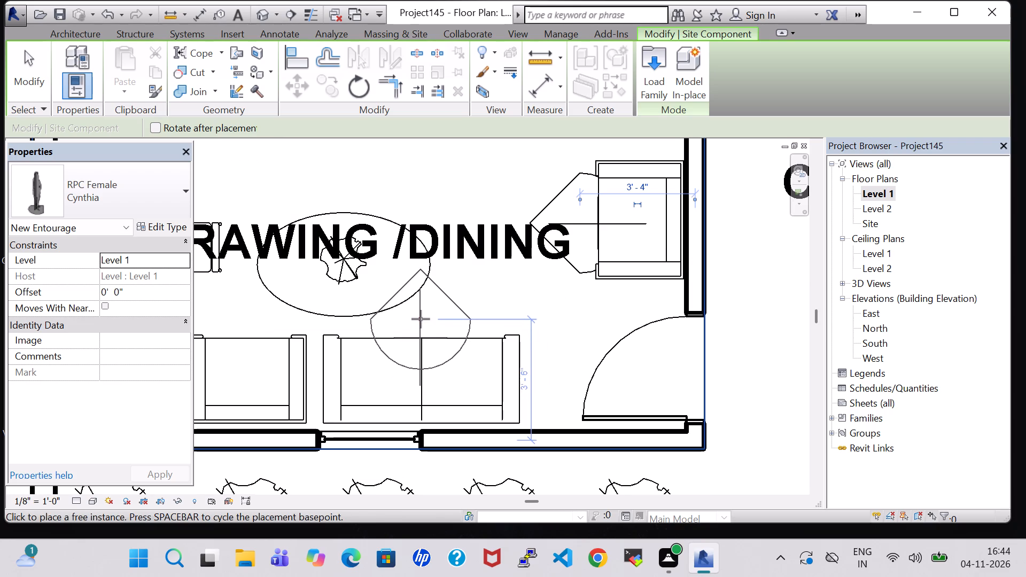
click(421, 319)
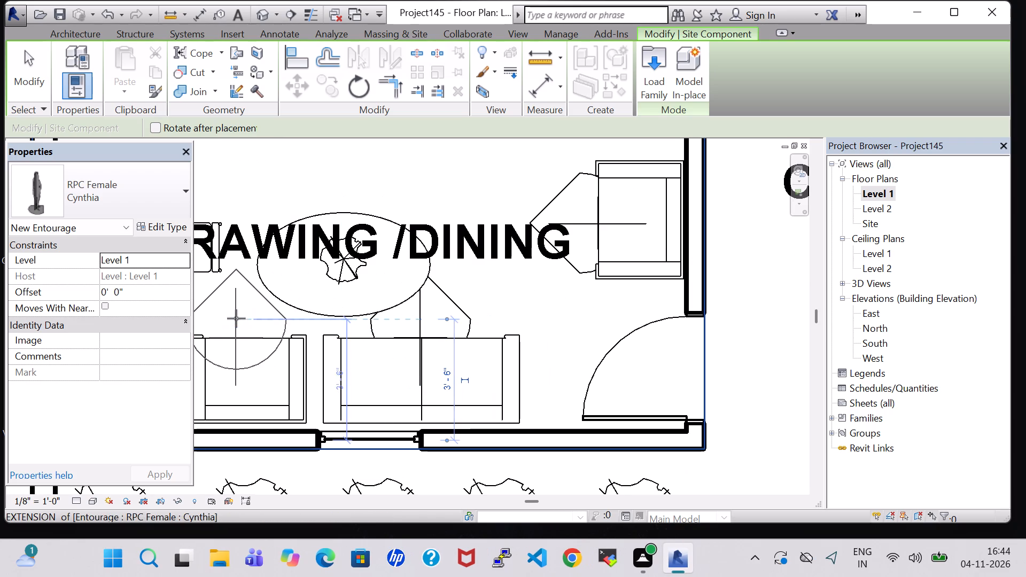
Place another RPC Female Cynthia at the single armchair west of the drawing/dining sofa, facing north, about 3' 6" from the south wall.
click(236, 318)
scroll(368, 247, down, 5)
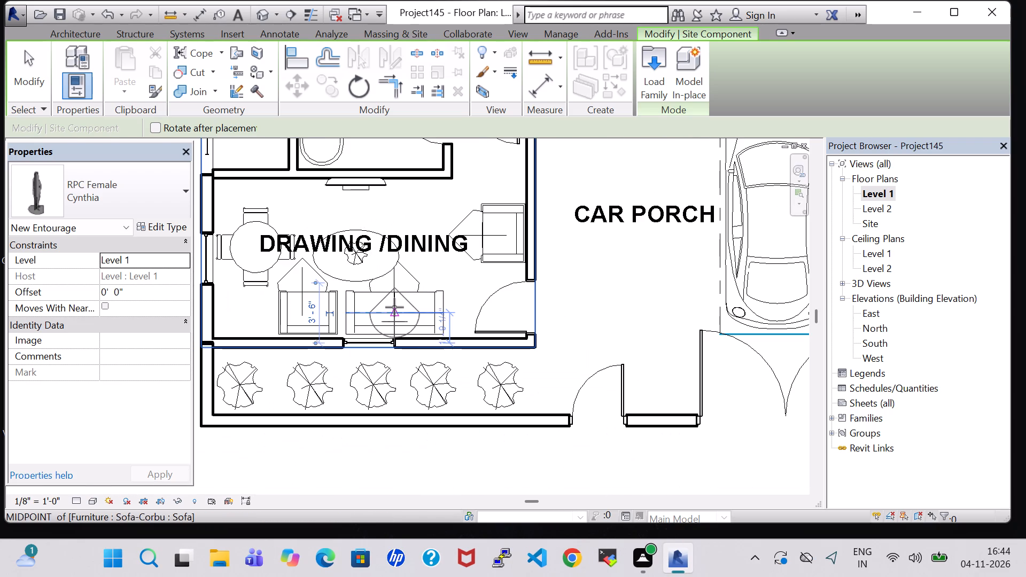
key(Escape)
key(Escape)
Nudge the elliptical table in the drawing/dining room north, to about 3' 9" from the room's north wall.
click(346, 280)
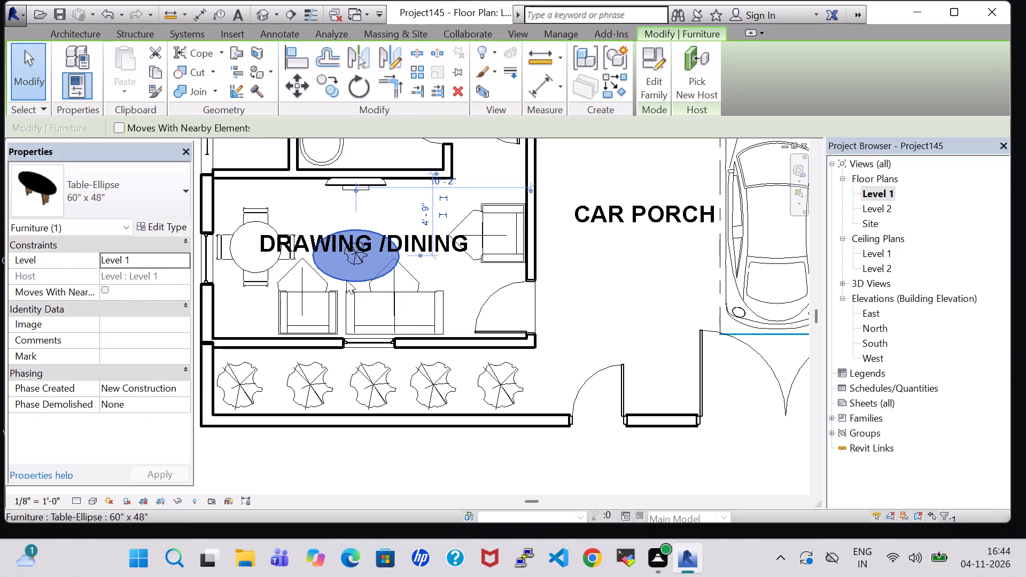
key(Up)
key(Up)
key(Up)
key(Up)
key(Up)
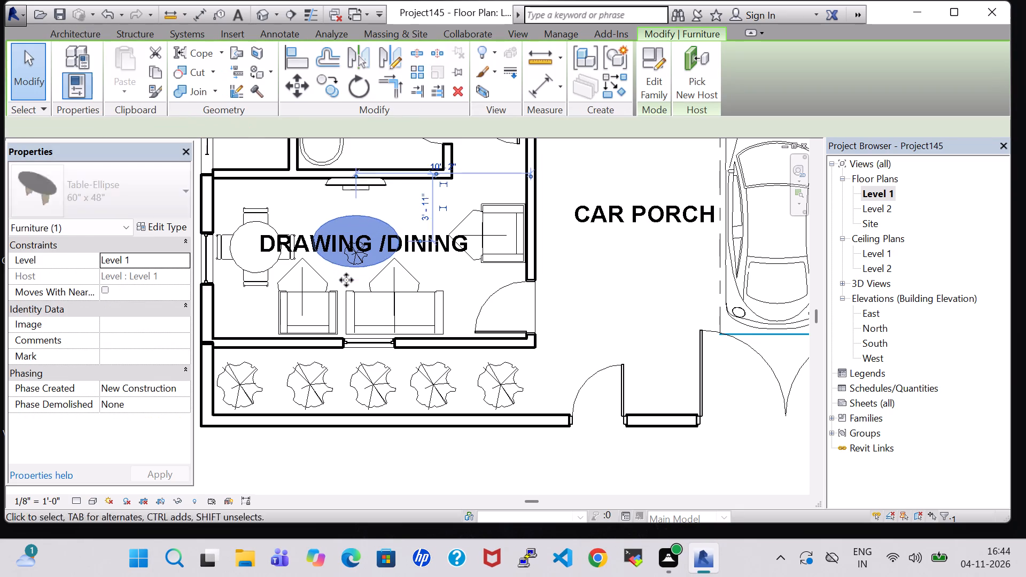
key(Up)
click(440, 278)
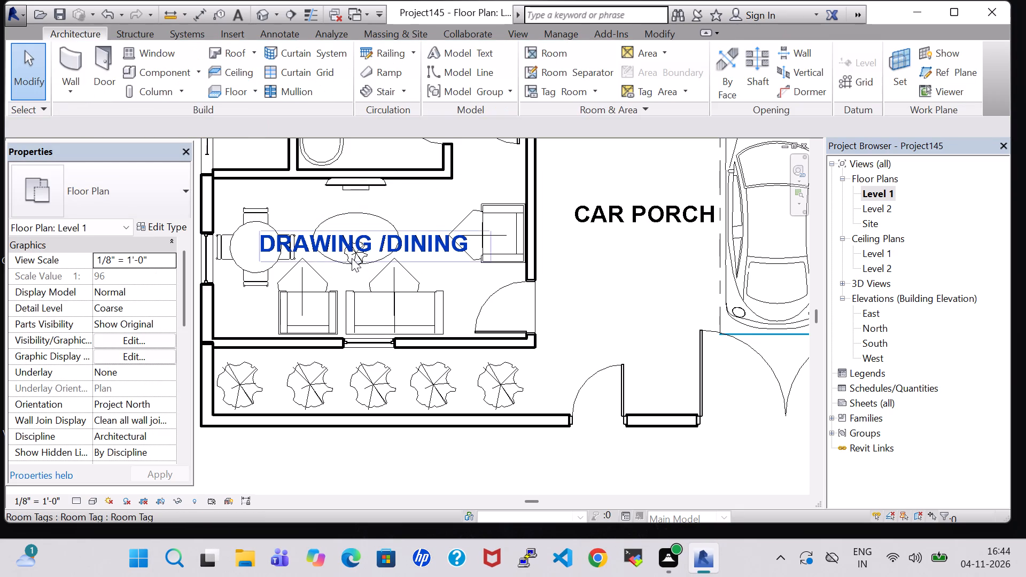
Nudge the RPC Plant - Tropical Agave in the drawing/dining room north so it sits centred on the elliptical table.
click(352, 258)
click(350, 275)
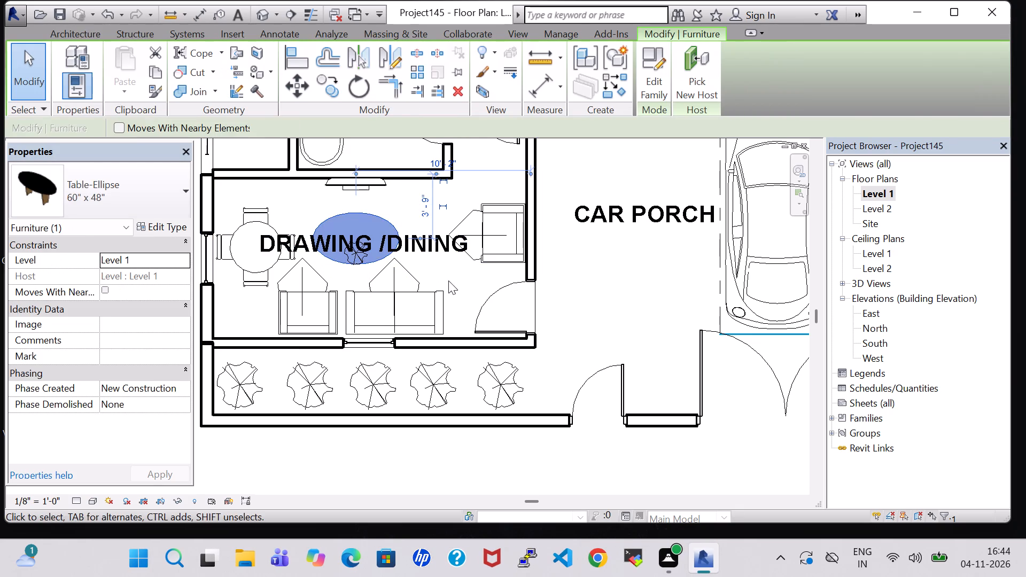
click(453, 283)
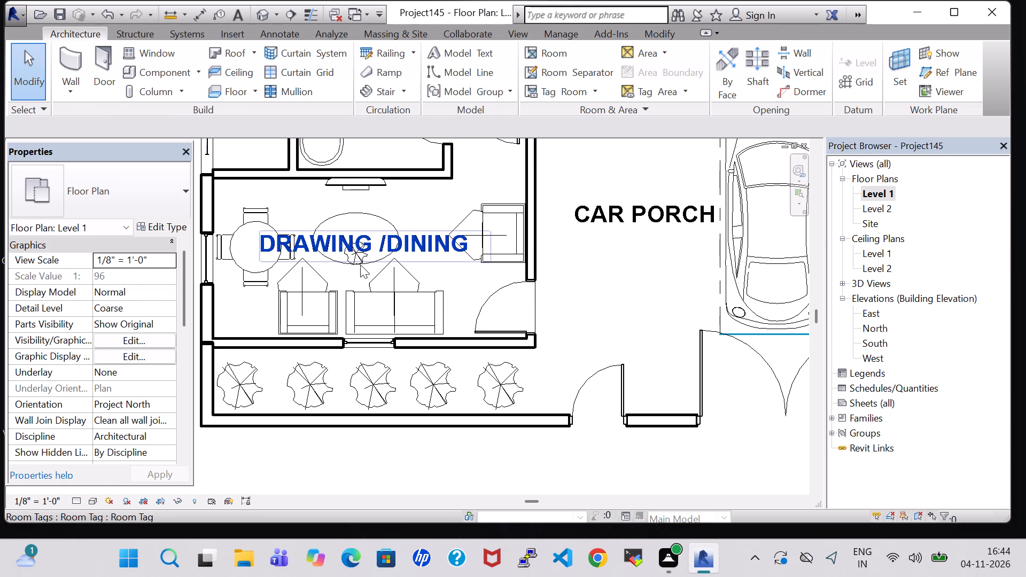
scroll(361, 267, up, 6)
click(357, 244)
click(355, 274)
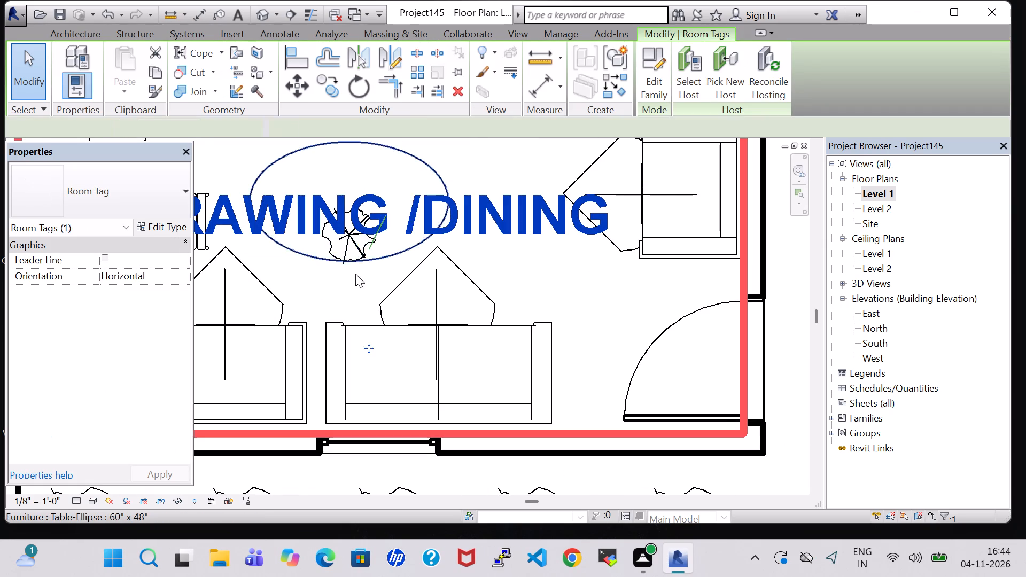
click(361, 273)
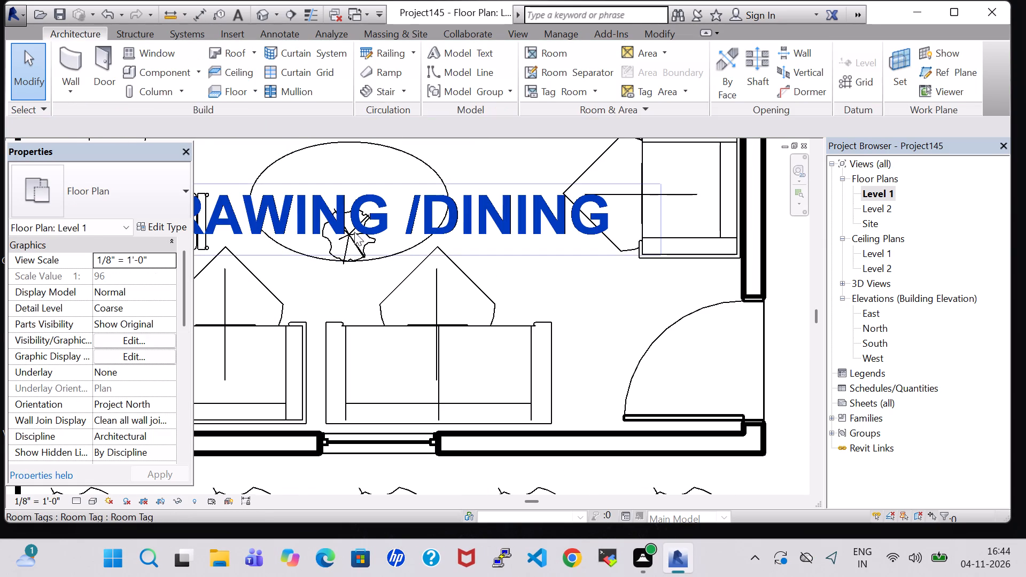
click(352, 265)
key(Up)
key(Up)
key(Up)
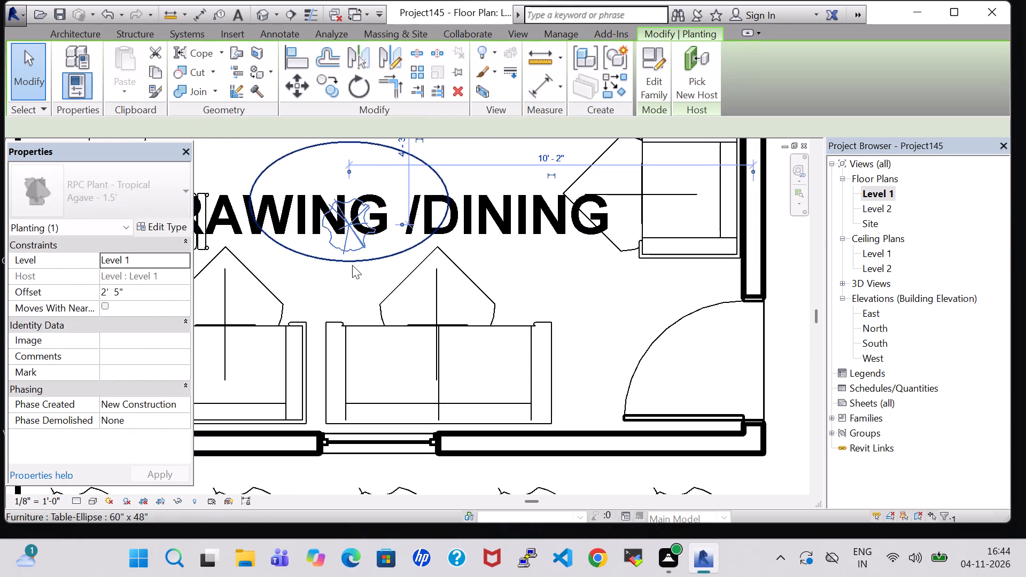
key(Up)
key(Up)
key(Up)
key(Up)
key(Up)
key(Up)
key(Up)
key(Up)
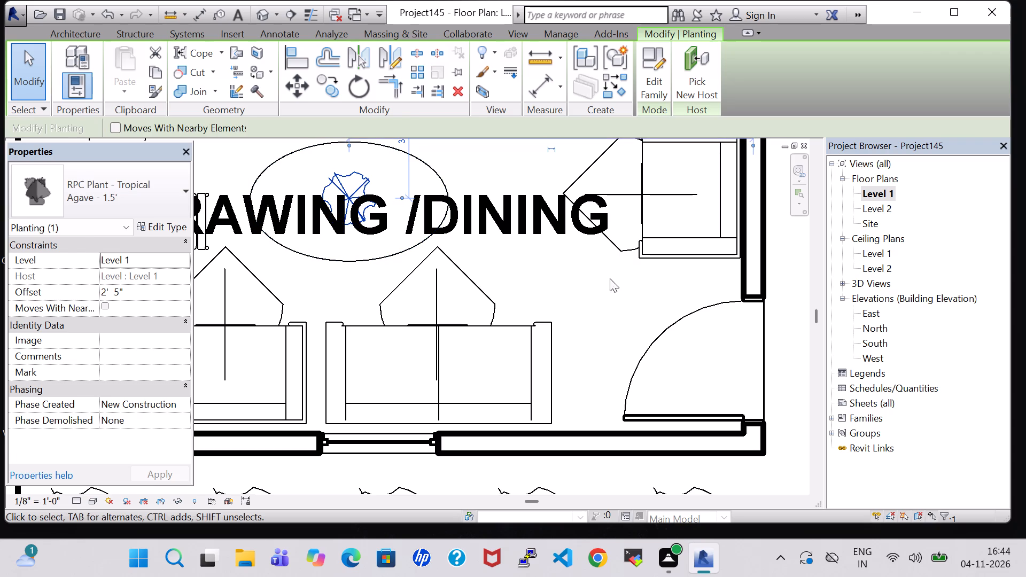
click(574, 288)
Place a copy of RPC Female Cynthia at the guest bedroom armchair, facing west, about 3' 3" from the east wall.
scroll(574, 288, down, 5)
middle_drag(574, 288, 602, 378)
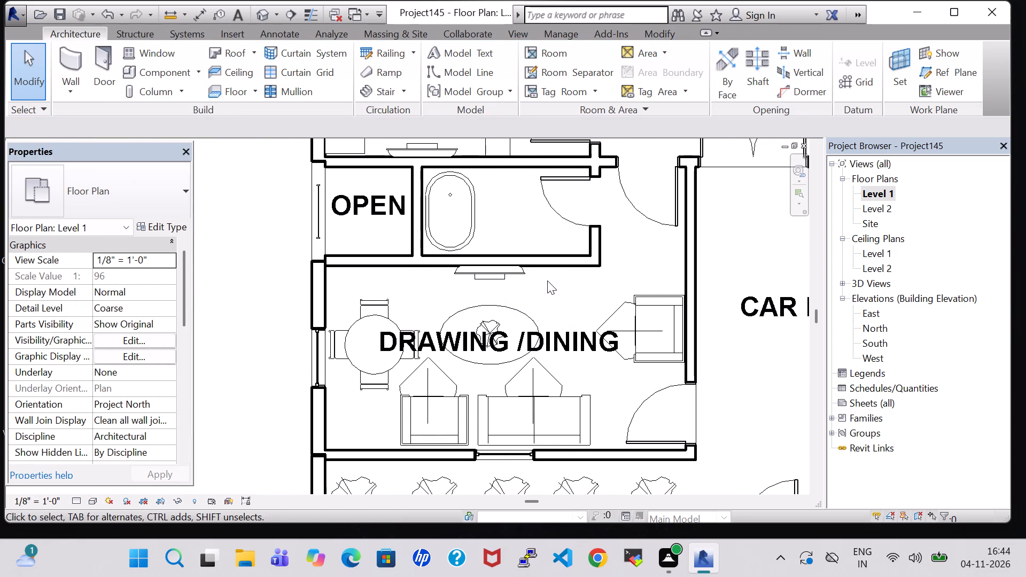
click(571, 300)
middle_drag(568, 287, 576, 370)
scroll(576, 359, down, 2)
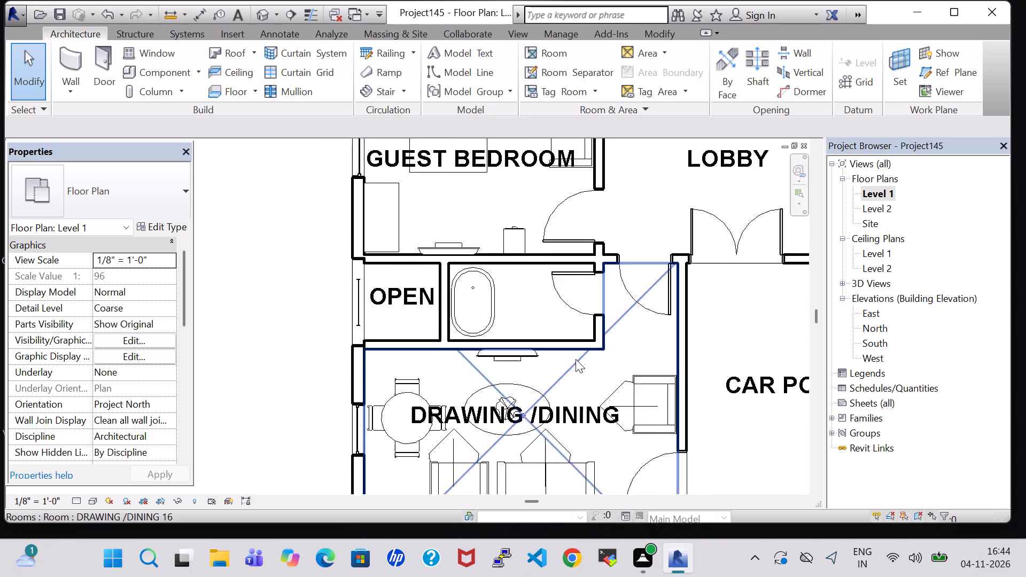
scroll(576, 359, down, 2)
middle_drag(576, 350, 575, 367)
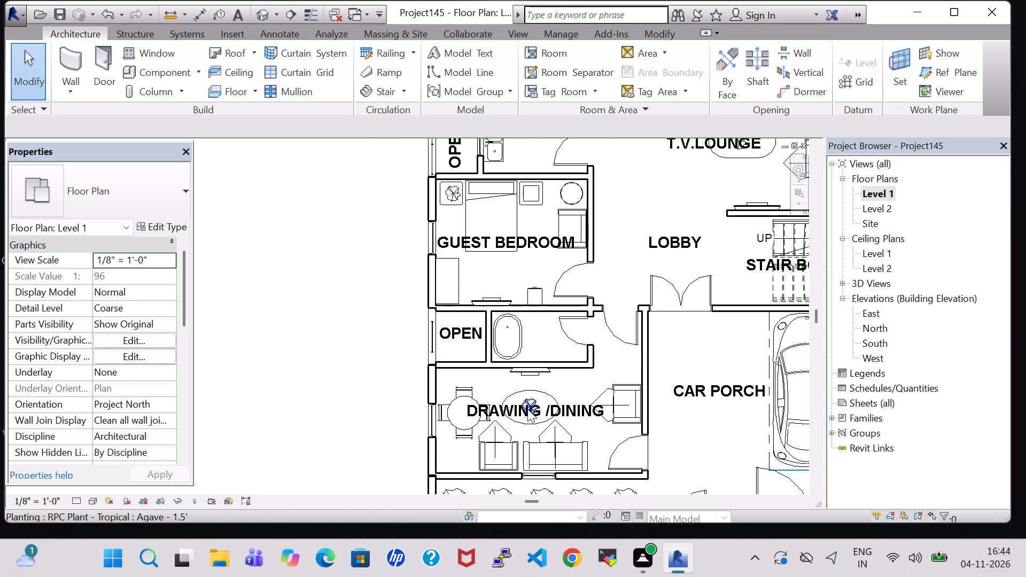
click(566, 434)
right_click(566, 434)
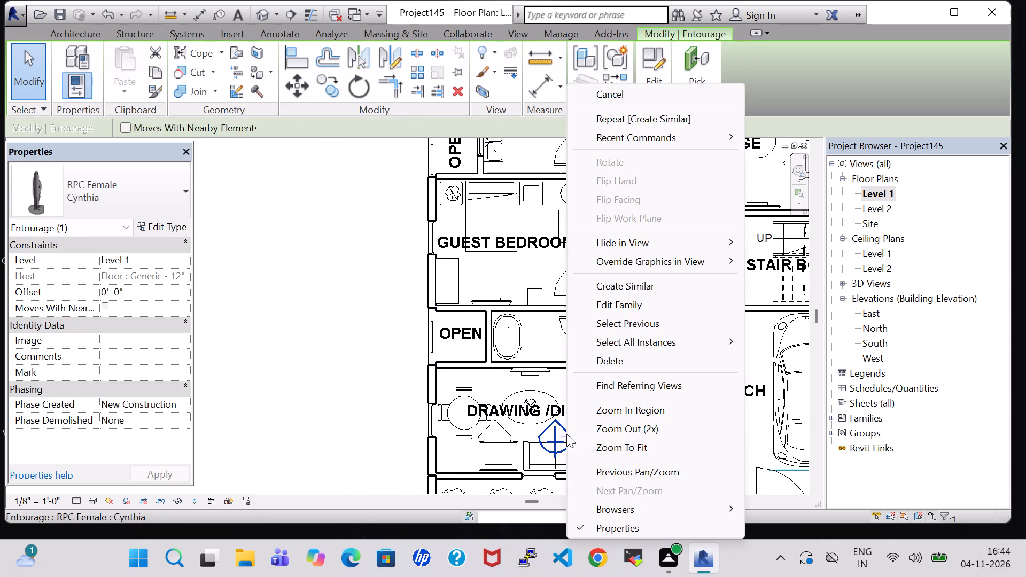
click(629, 289)
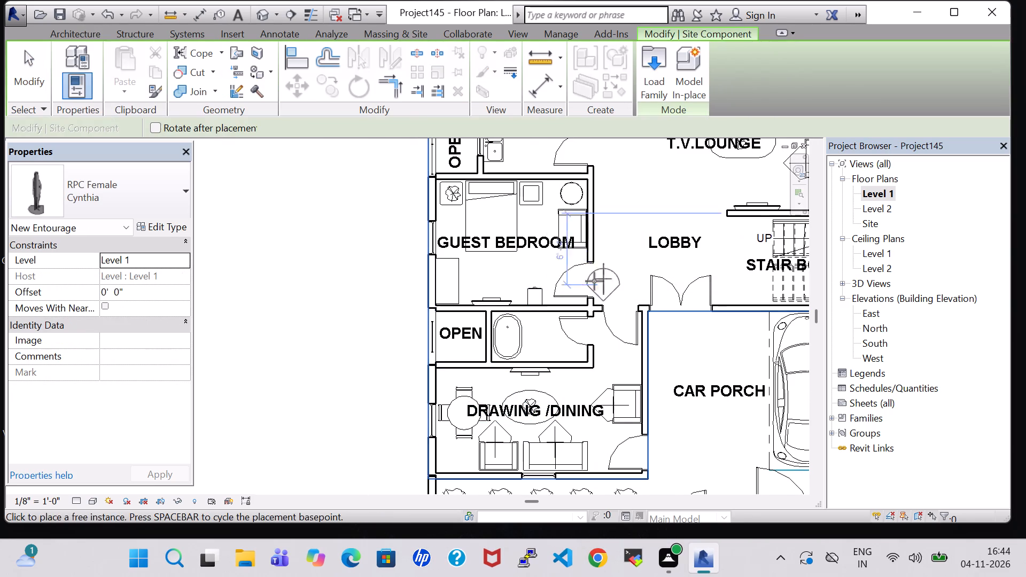
key(space)
key(space)
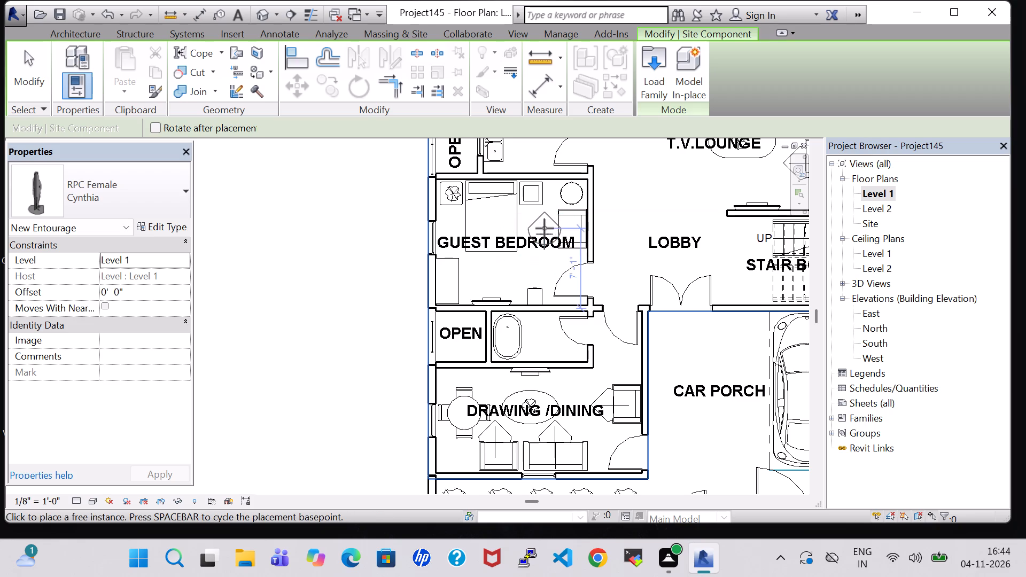
key(space)
scroll(553, 231, up, 7)
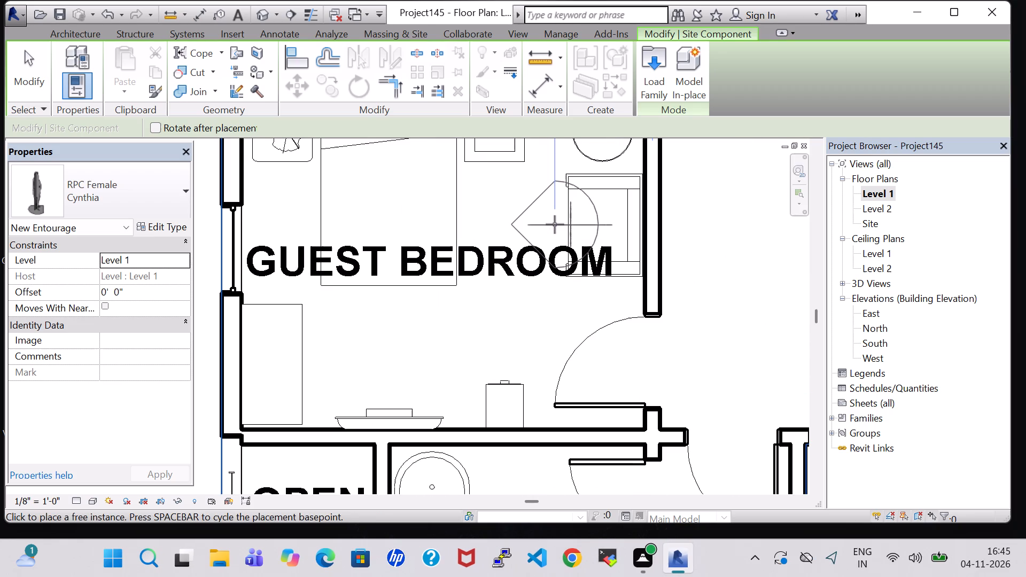
click(554, 224)
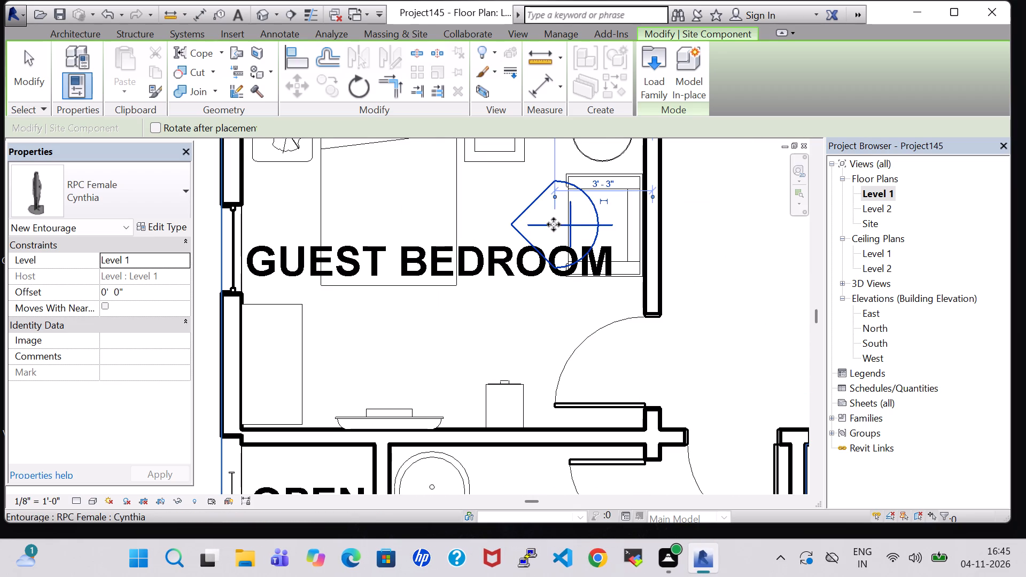
scroll(523, 298, down, 12)
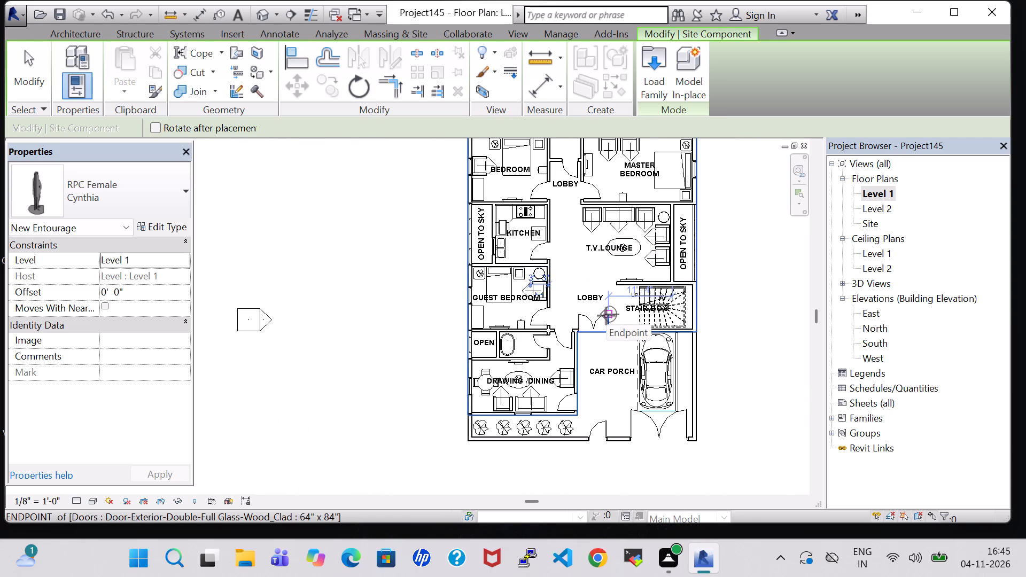
middle_drag(583, 282, 582, 330)
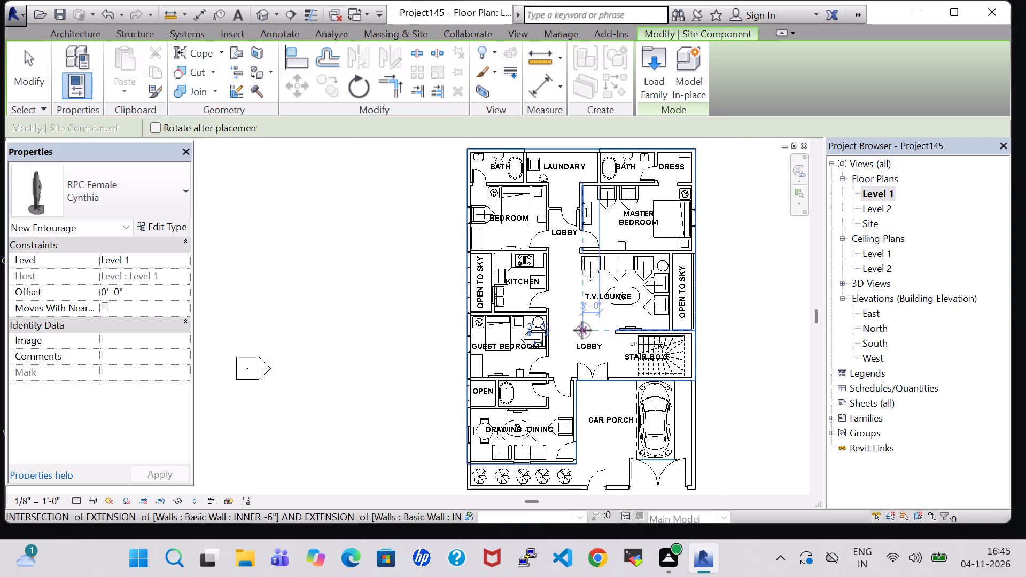
key(Escape)
key(Escape)
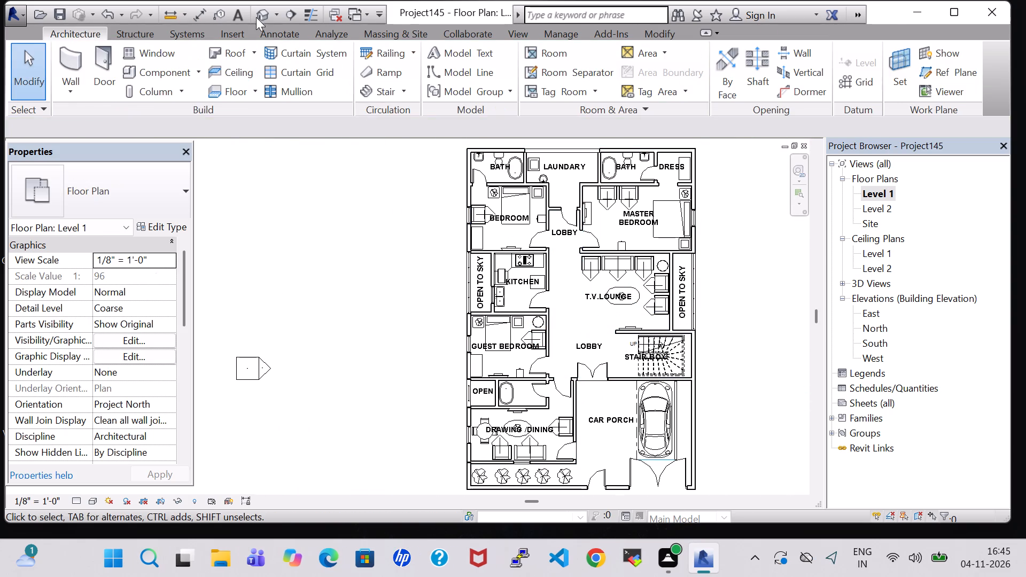
Examine the furnished interior in the 3D view, including the guest bedroom, drawing/dining room and the bathroom between them.
click(258, 10)
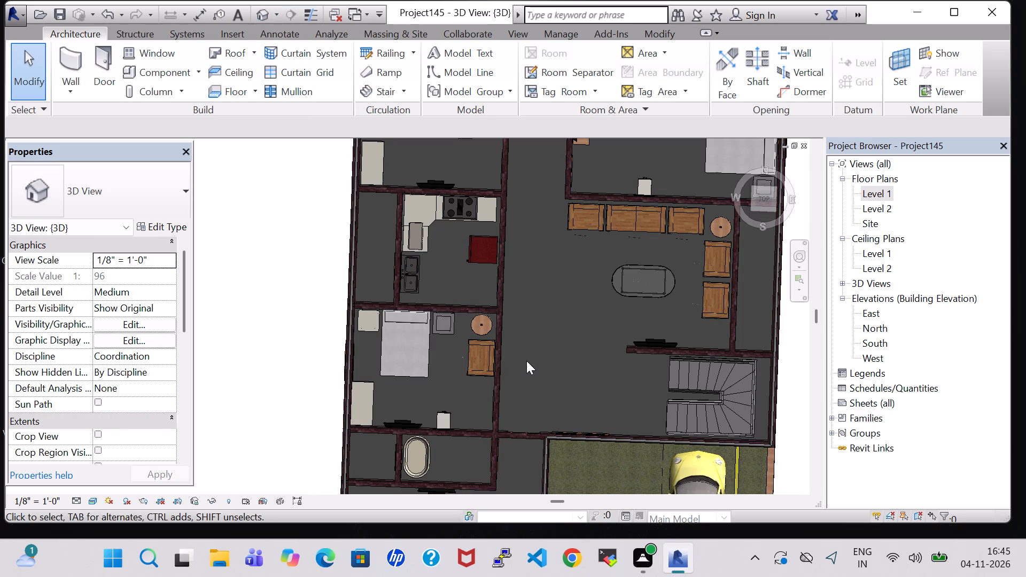
scroll(470, 385, up, 1)
shift+middle_drag(470, 385, 480, 276)
shift+middle_drag(573, 306, 568, 377)
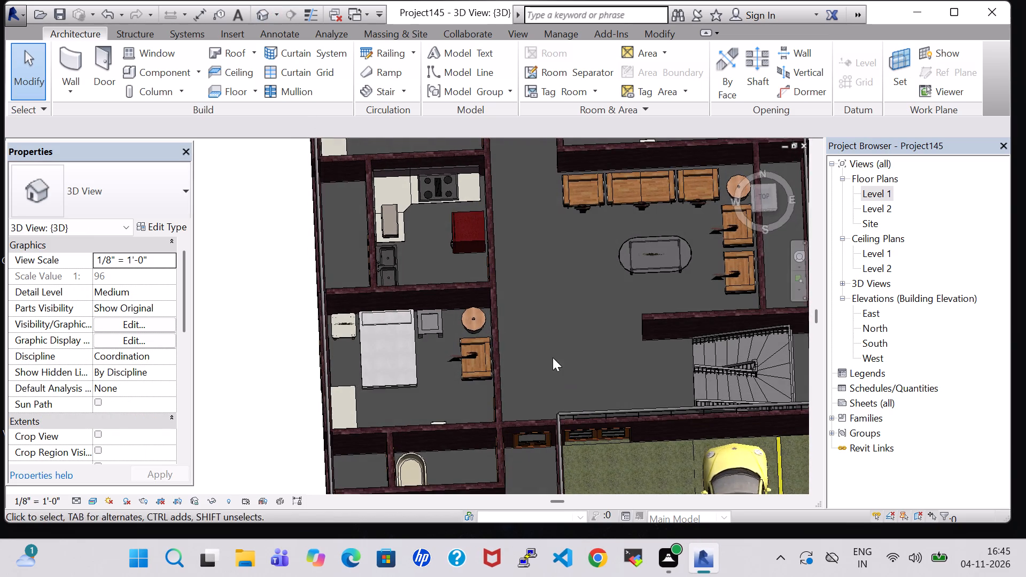
middle_drag(553, 357, 581, 157)
shift+middle_click(539, 275)
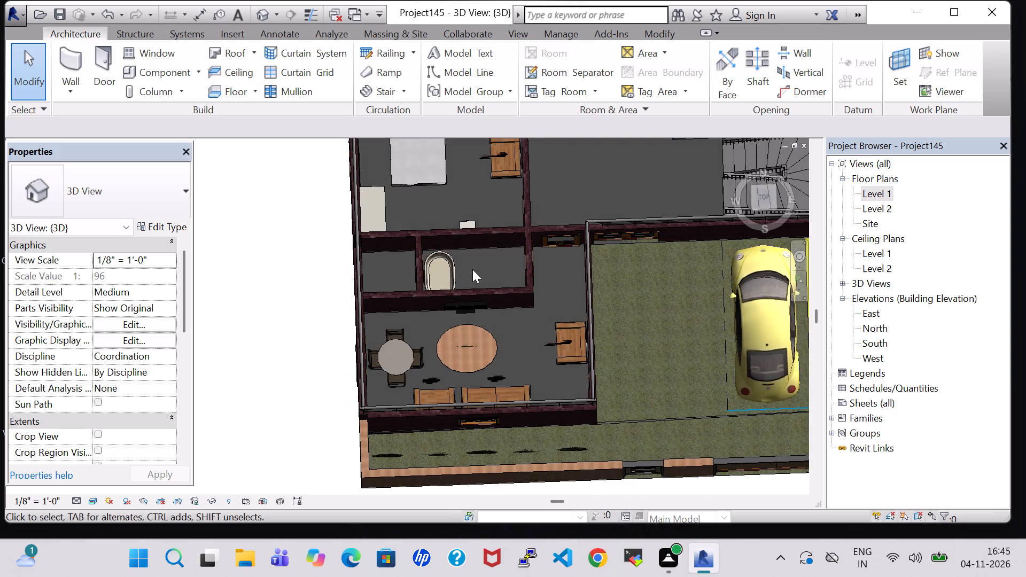
scroll(472, 269, up, 8)
shift+middle_drag(472, 269, 474, 302)
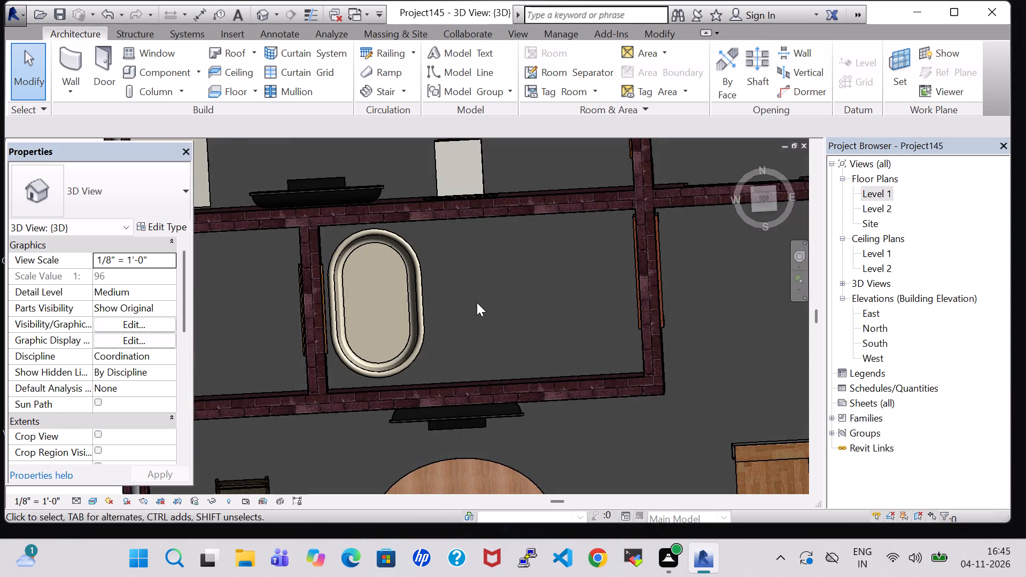
scroll(477, 302, down, 7)
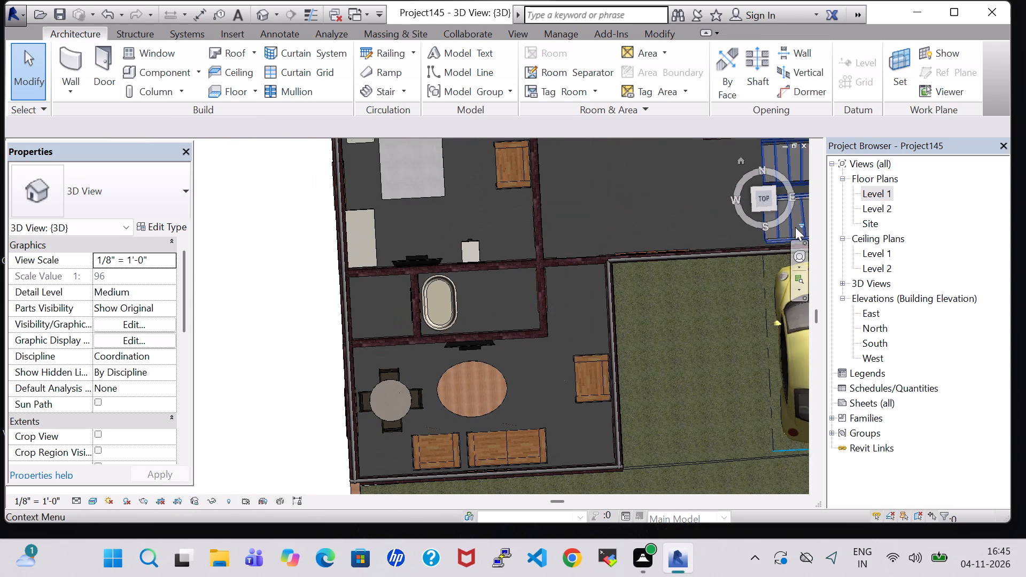
On Level 1, place a copy of the master bath's Sink Vanity-Square 20" x 18", rotated 180°, on the guest bathroom's south wall east of the tub.
click(870, 204)
double_click(869, 196)
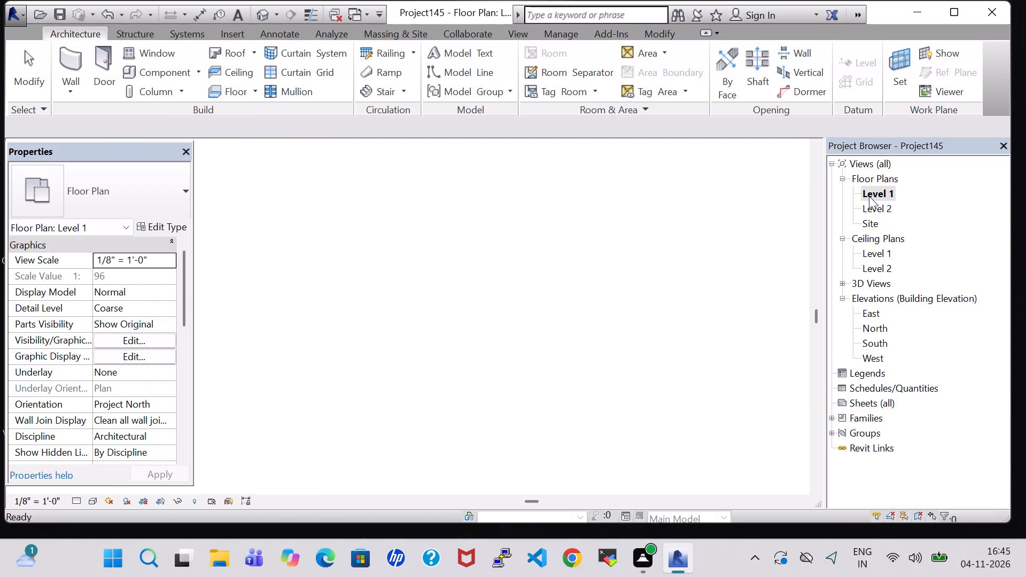
scroll(495, 269, down, 2)
scroll(512, 383, up, 9)
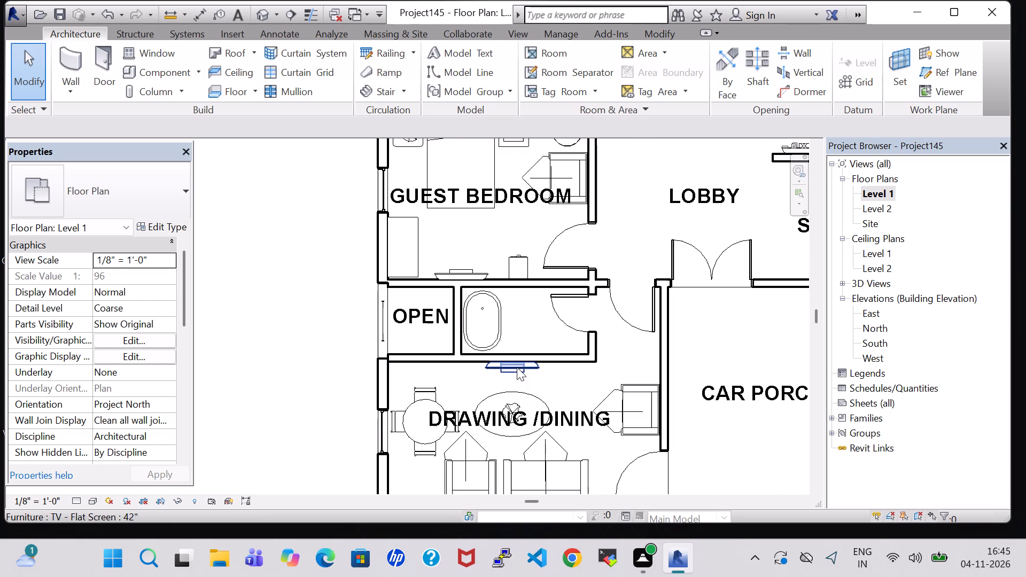
middle_drag(498, 240, 390, 334)
scroll(393, 331, down, 5)
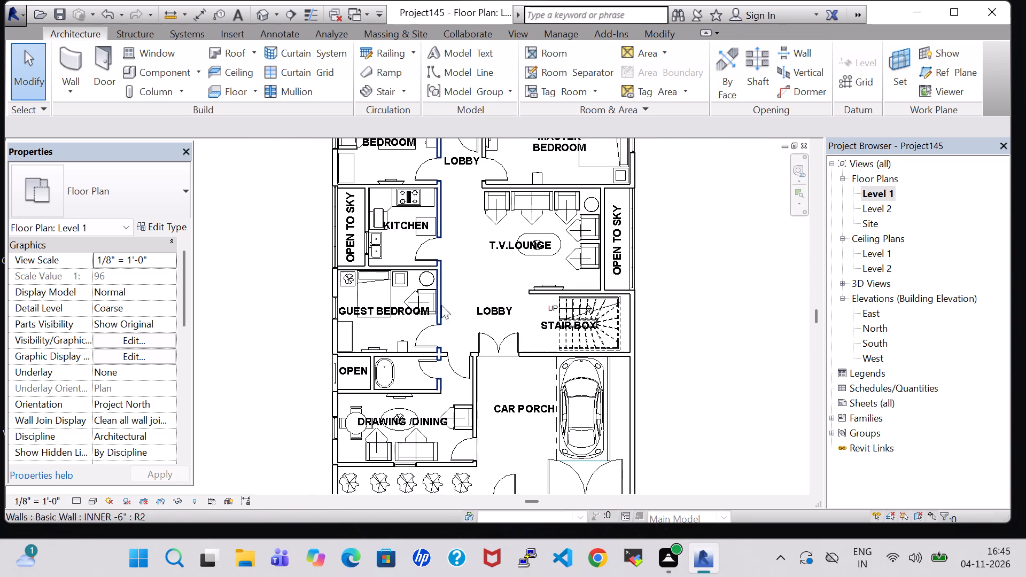
middle_drag(478, 283, 498, 322)
middle_drag(573, 193, 582, 246)
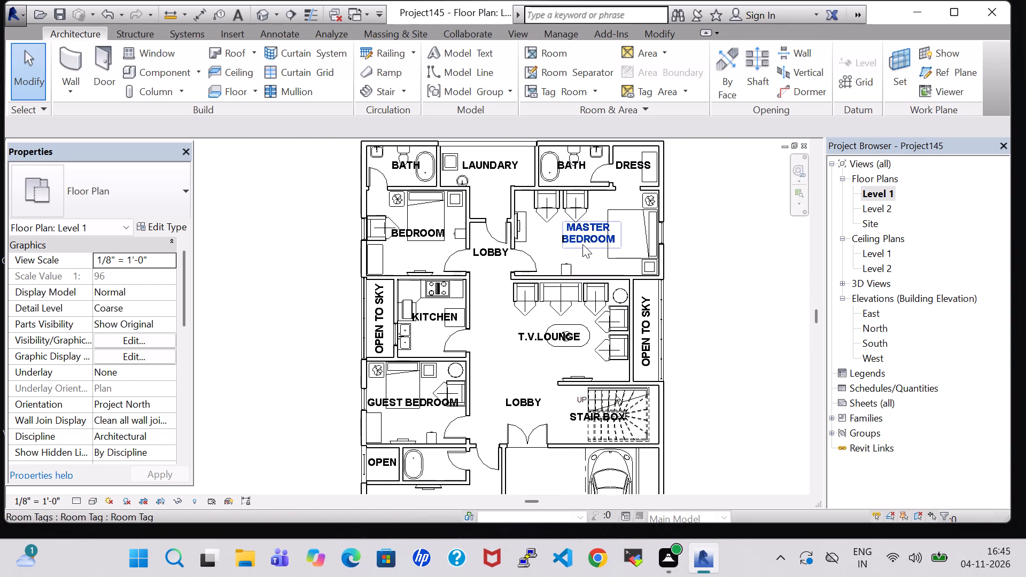
click(594, 157)
right_click(594, 157)
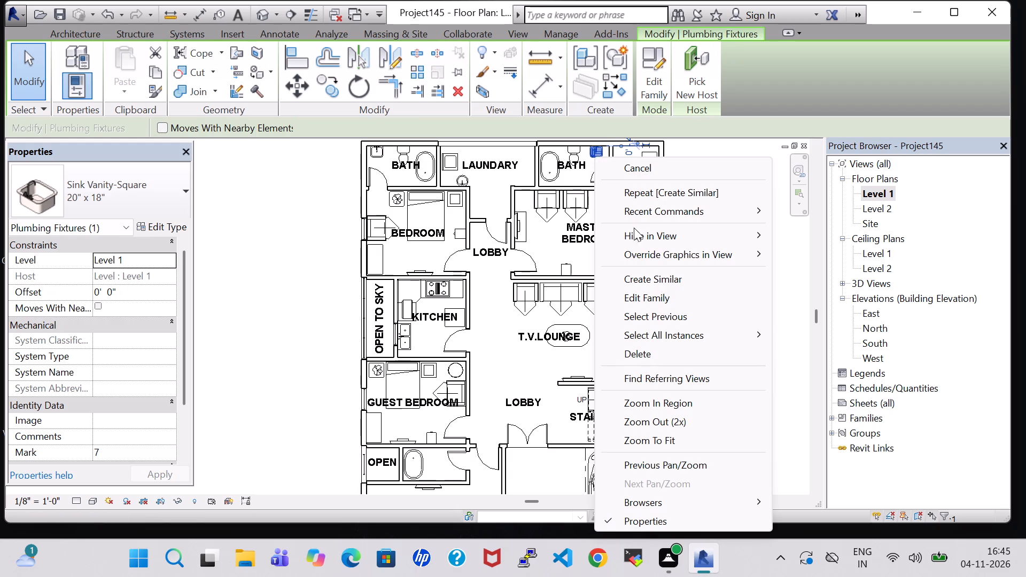
click(658, 277)
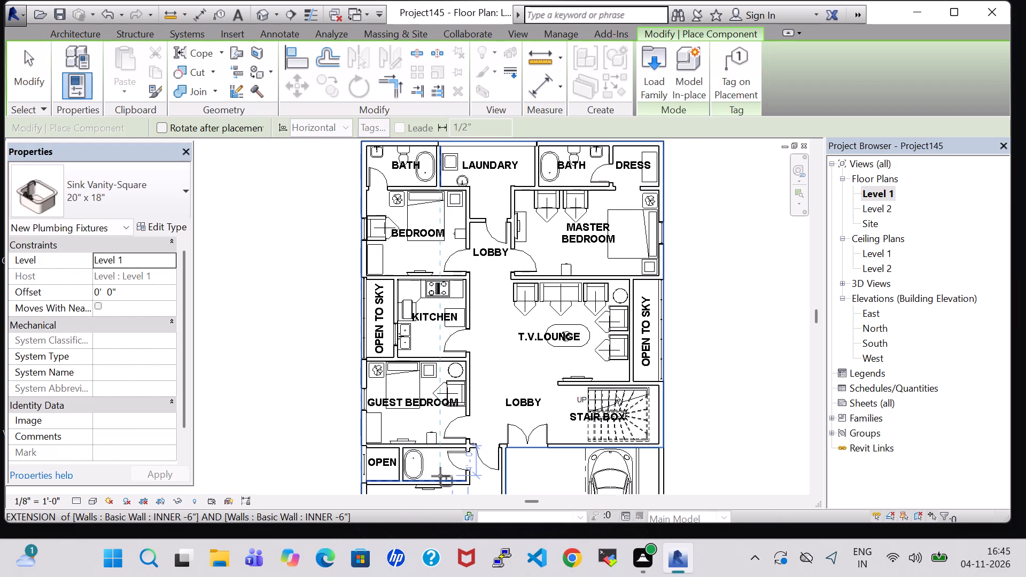
scroll(440, 476, up, 7)
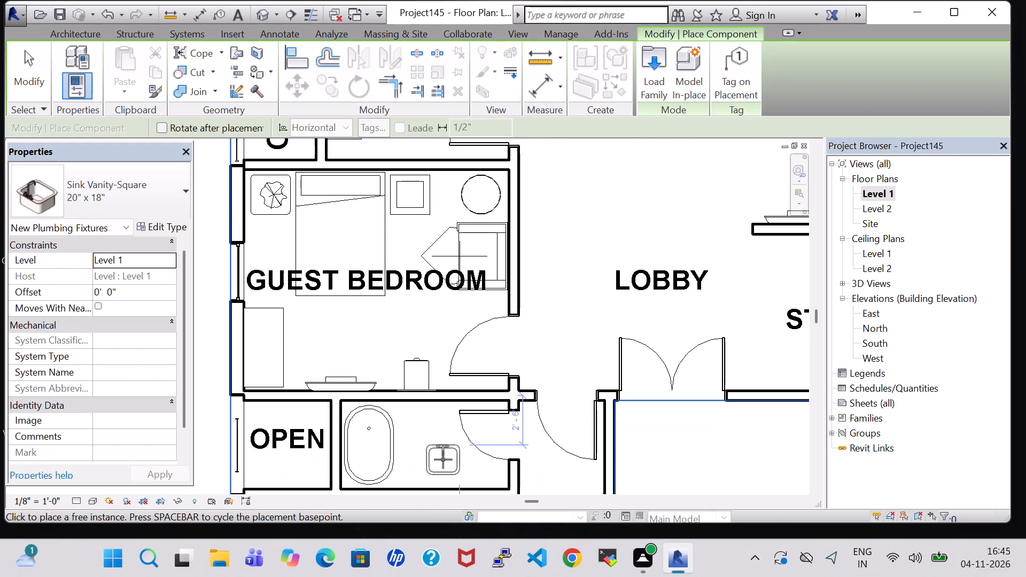
key(space)
key(space)
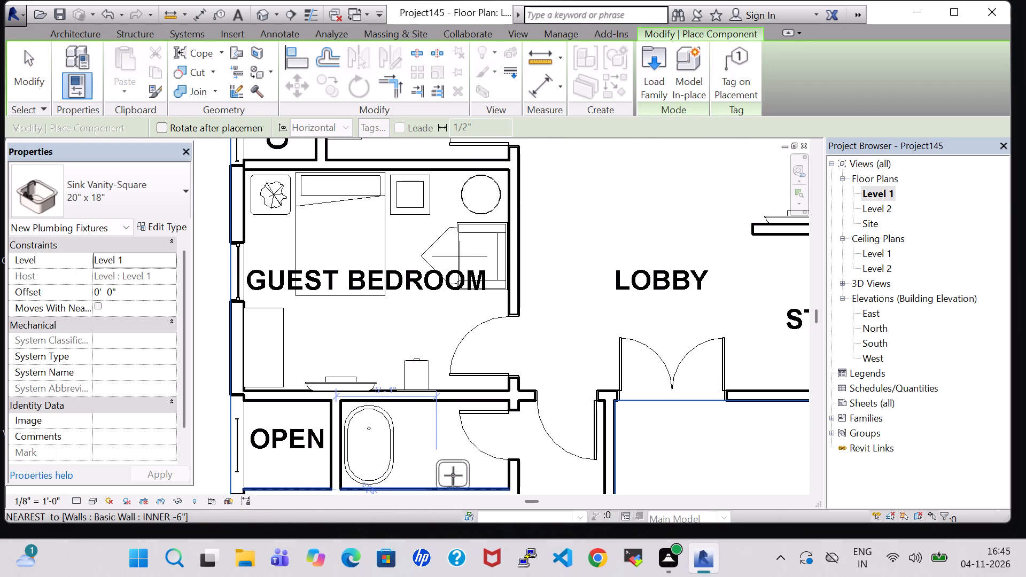
click(455, 478)
key(Escape)
key(Escape)
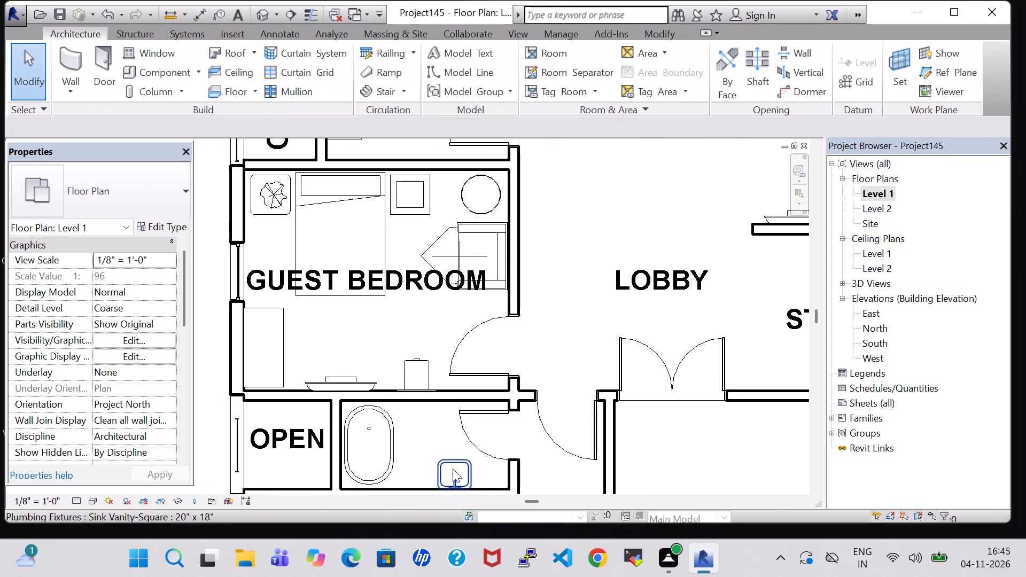
Place a copy of the guest bedroom's Mirror-Ellipse 24" x 48" on the guest bathroom's south wall, centred behind the sink, 3' 0" from the east wall.
click(412, 391)
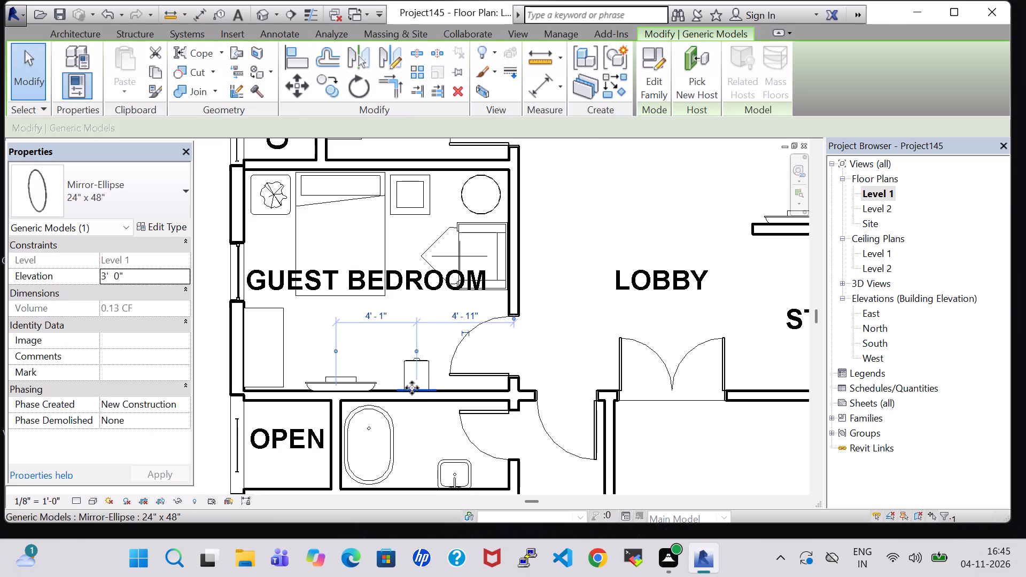
right_click(412, 388)
click(502, 138)
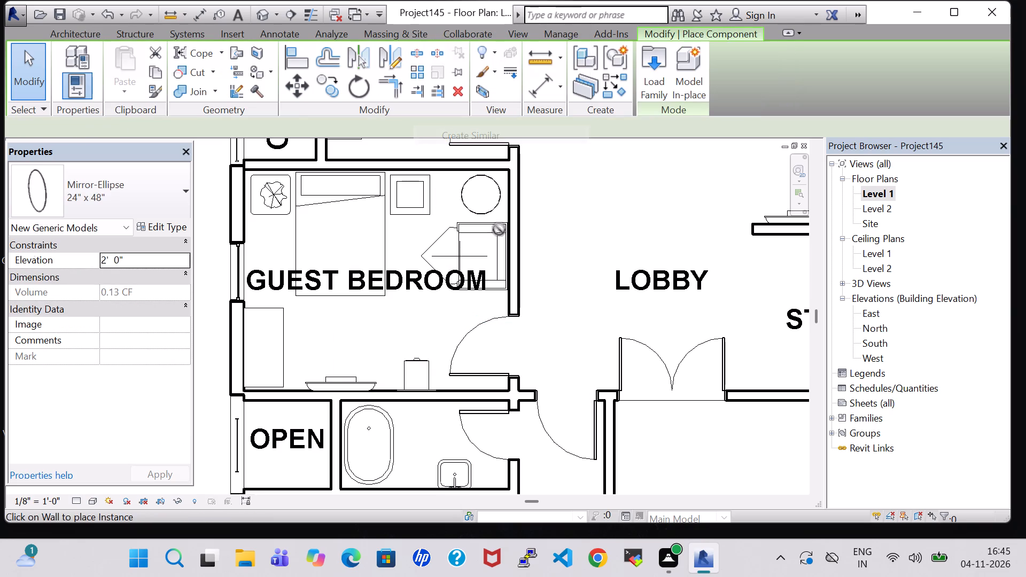
scroll(458, 493, up, 5)
middle_drag(457, 484, 494, 324)
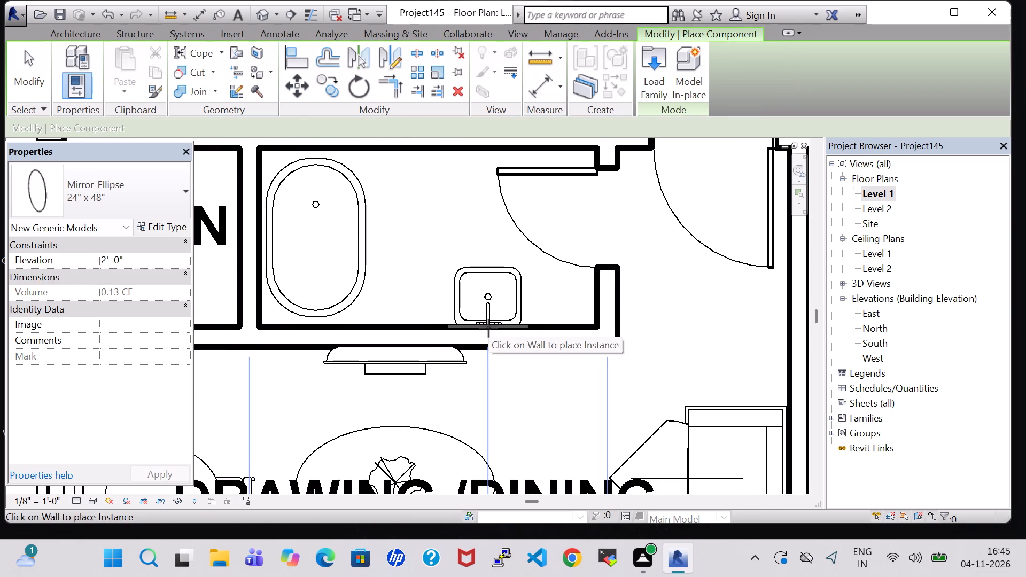
click(488, 328)
key(Escape)
key(Escape)
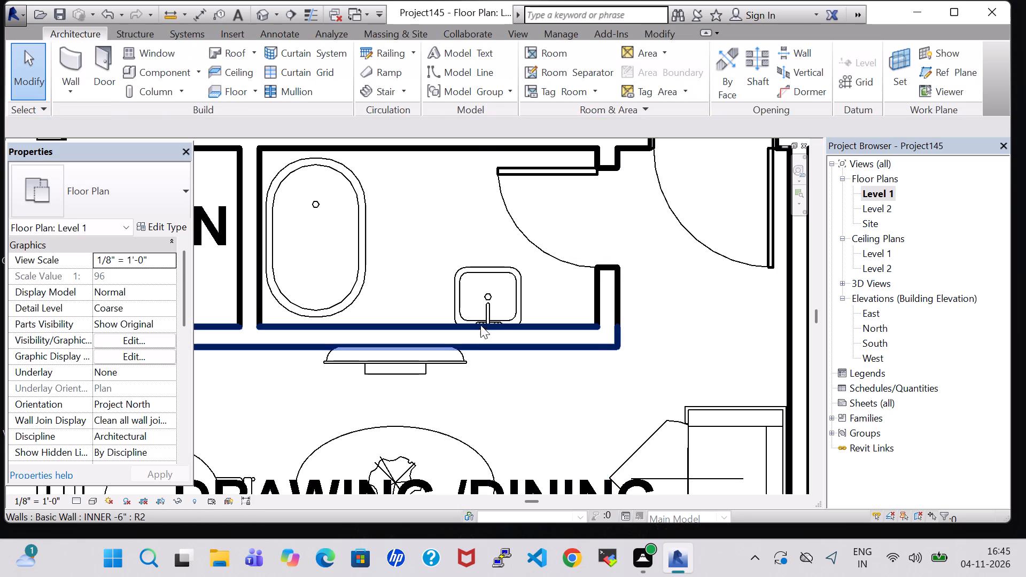
Set the guest bathroom mirror's elevation to 3' 5".
click(444, 288)
click(471, 326)
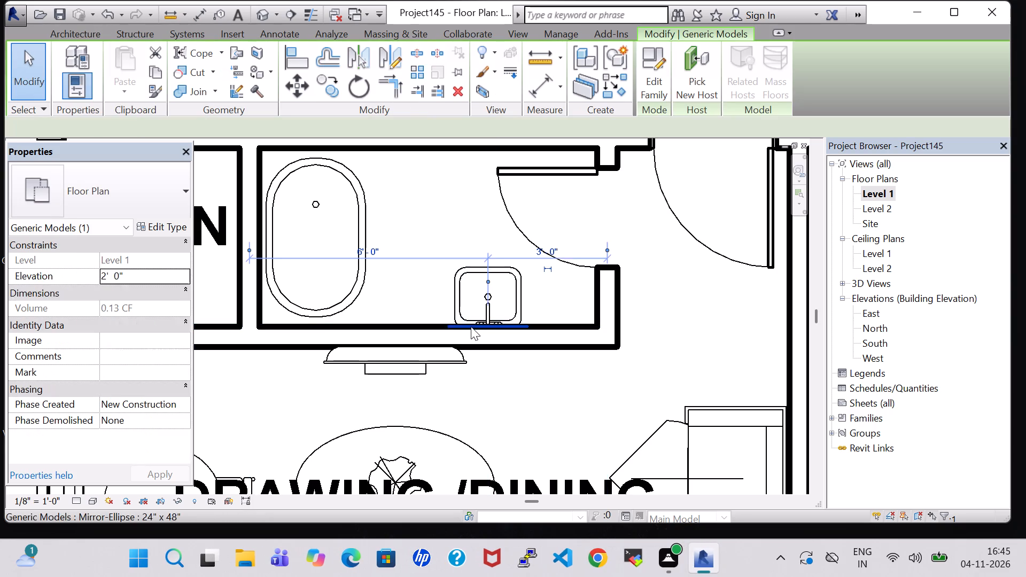
click(106, 278)
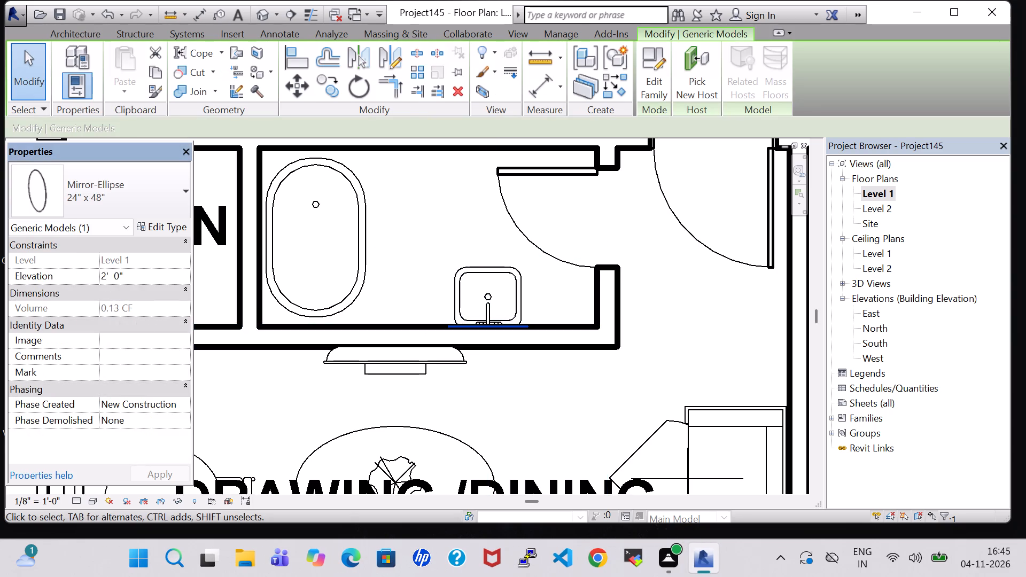
key(BackSpace)
key(3)
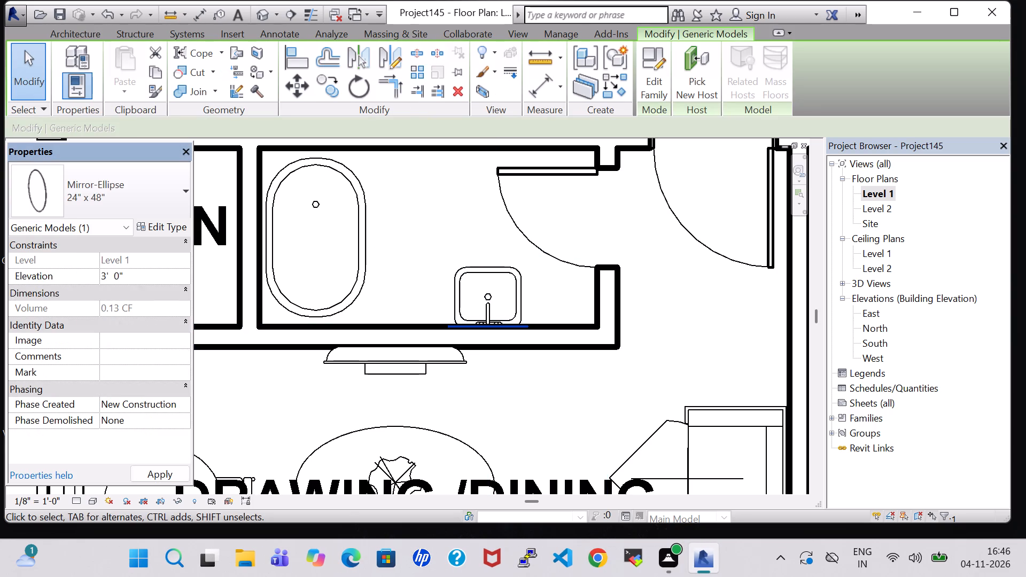
click(119, 278)
key(BackSpace)
key(5)
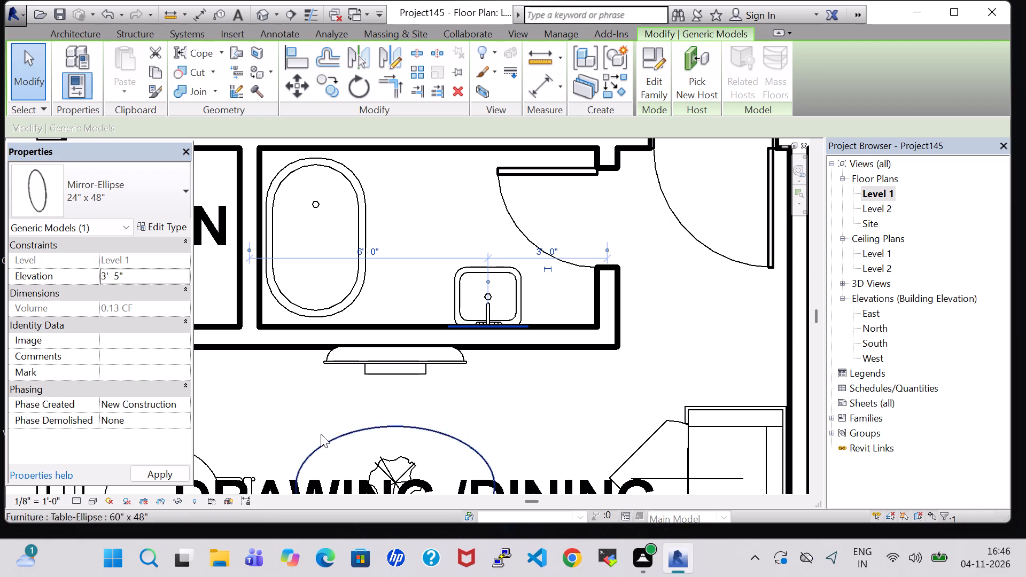
click(514, 386)
Place a copy of the master bath's Toilet-Domestic-3D against the guest bathroom's north wall, between the tub and the door, about 4' 8" from the east wall.
scroll(512, 348, down, 4)
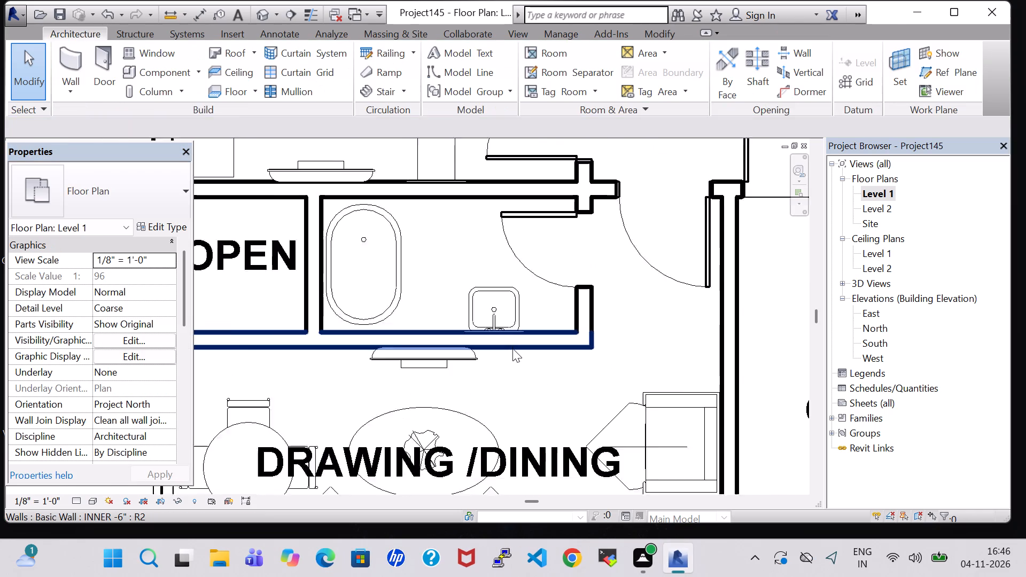
scroll(512, 348, down, 3)
middle_drag(529, 296, 491, 478)
scroll(641, 280, down, 5)
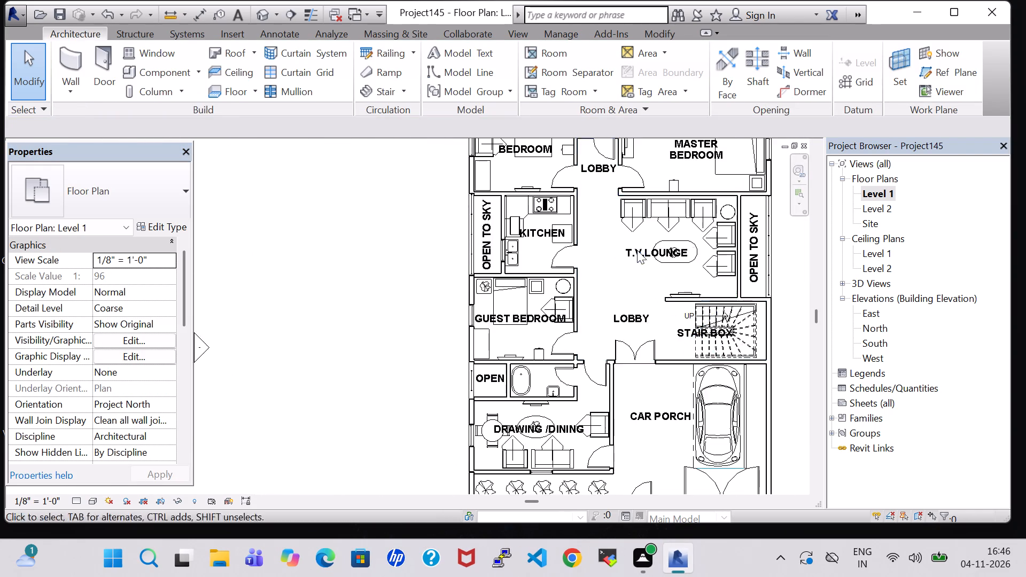
middle_drag(636, 251, 538, 450)
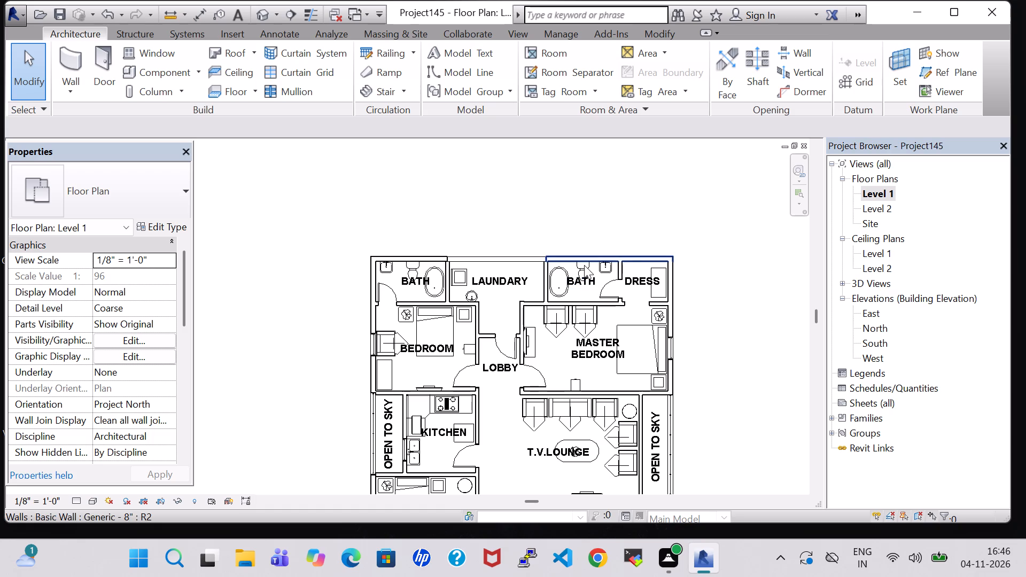
scroll(584, 265, up, 3)
click(583, 269)
right_click(583, 269)
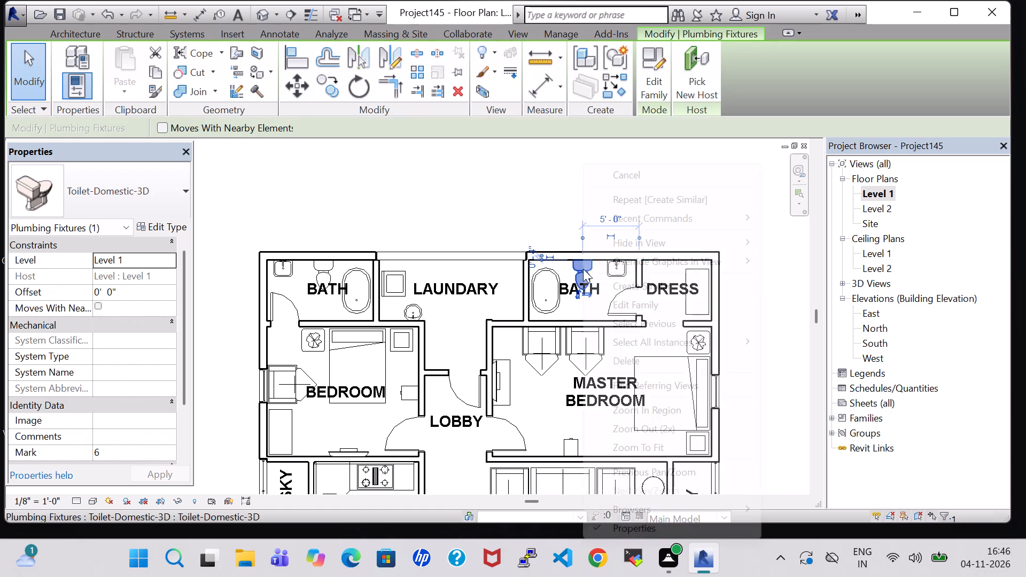
click(631, 283)
middle_drag(570, 389, 618, 302)
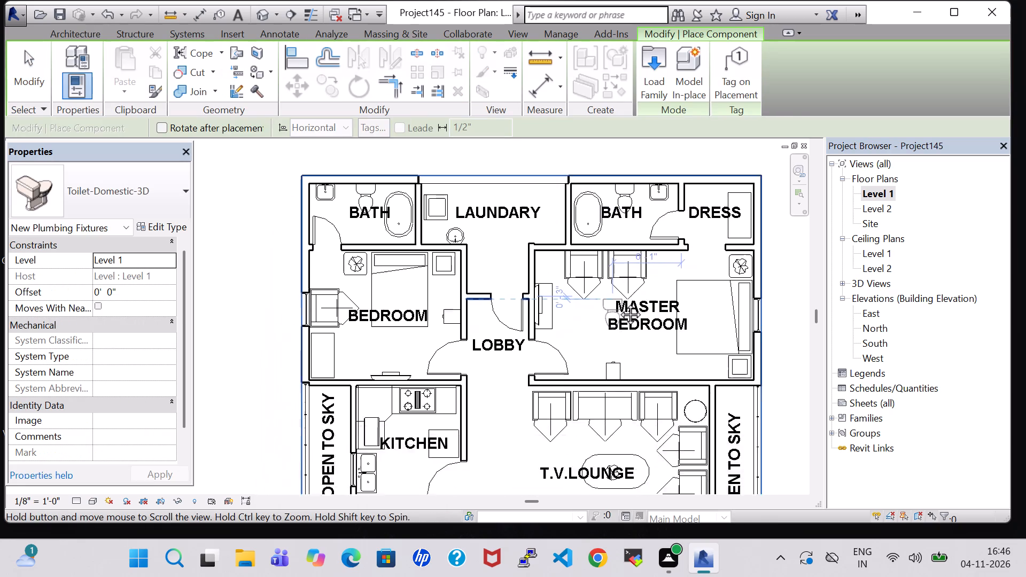
middle_drag(618, 302, 742, 165)
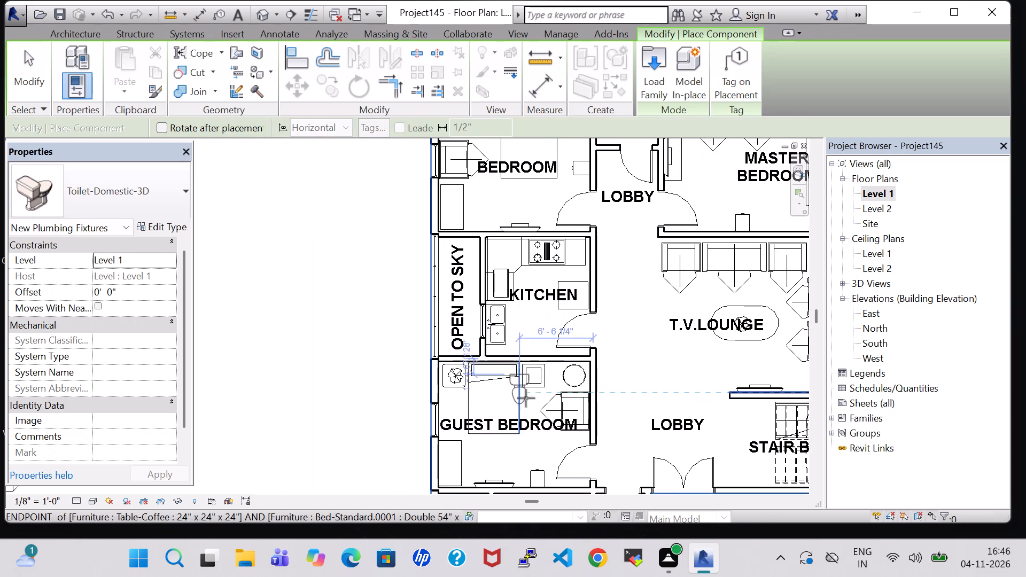
middle_drag(527, 416, 540, 291)
scroll(540, 291, up, 1)
scroll(555, 404, up, 3)
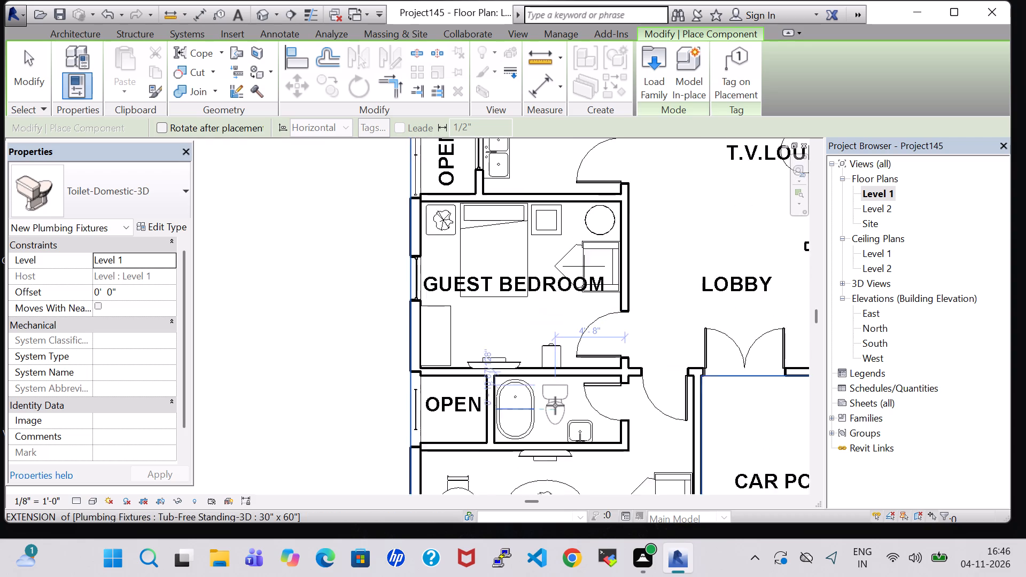
scroll(555, 406, up, 2)
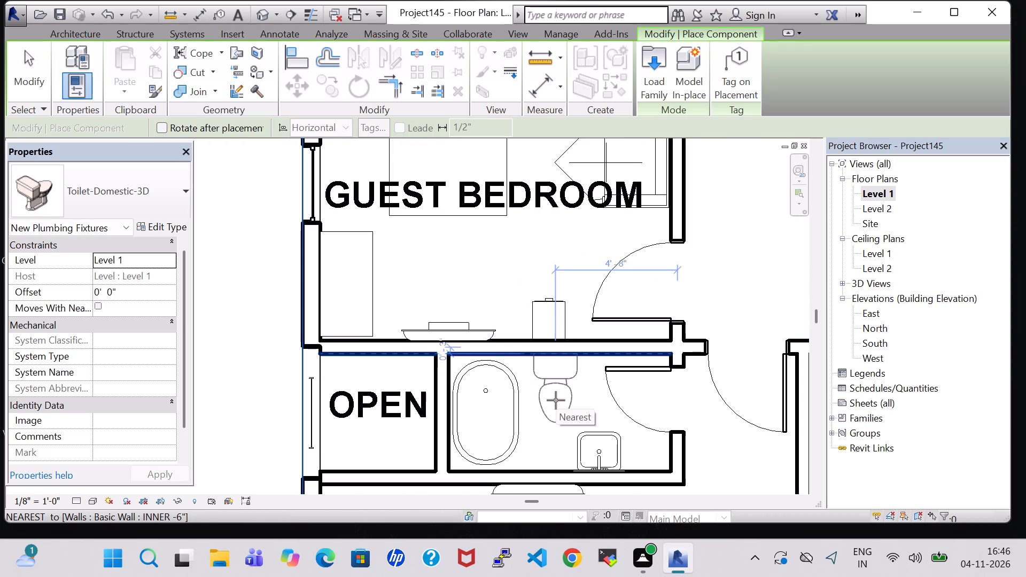
click(556, 400)
key(Escape)
key(Escape)
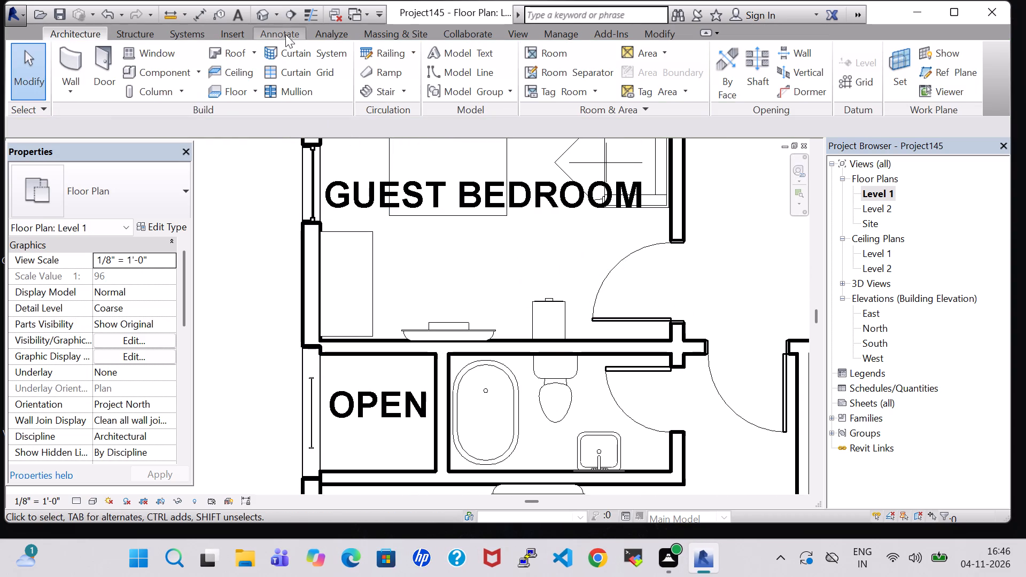
In the 3D view, place a copy of the laundry's round floor drain on the Level 1 work plane between the guest bathroom's tub and sink.
click(265, 10)
scroll(545, 326, down, 2)
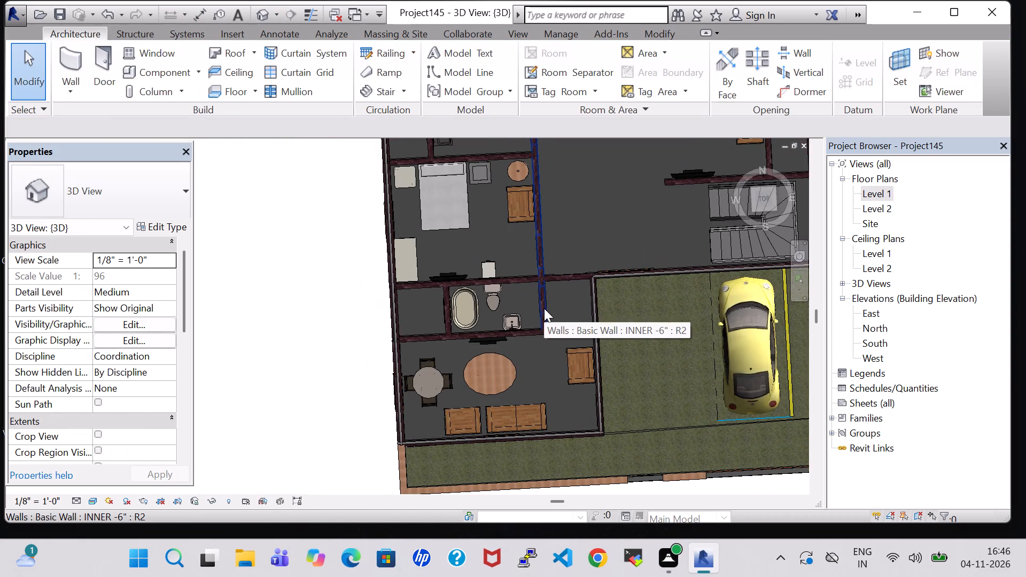
middle_drag(550, 259, 555, 441)
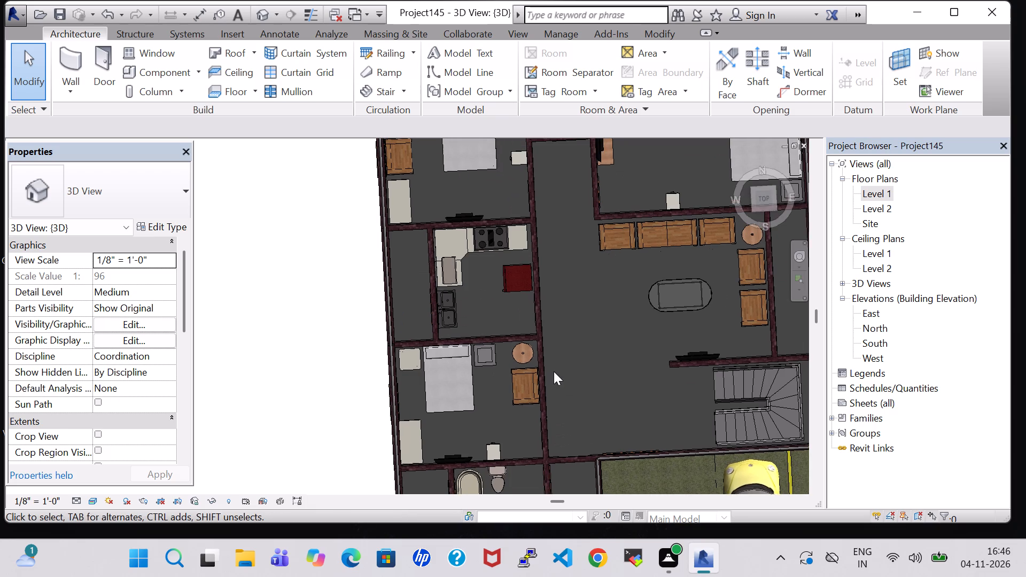
middle_drag(563, 338, 570, 443)
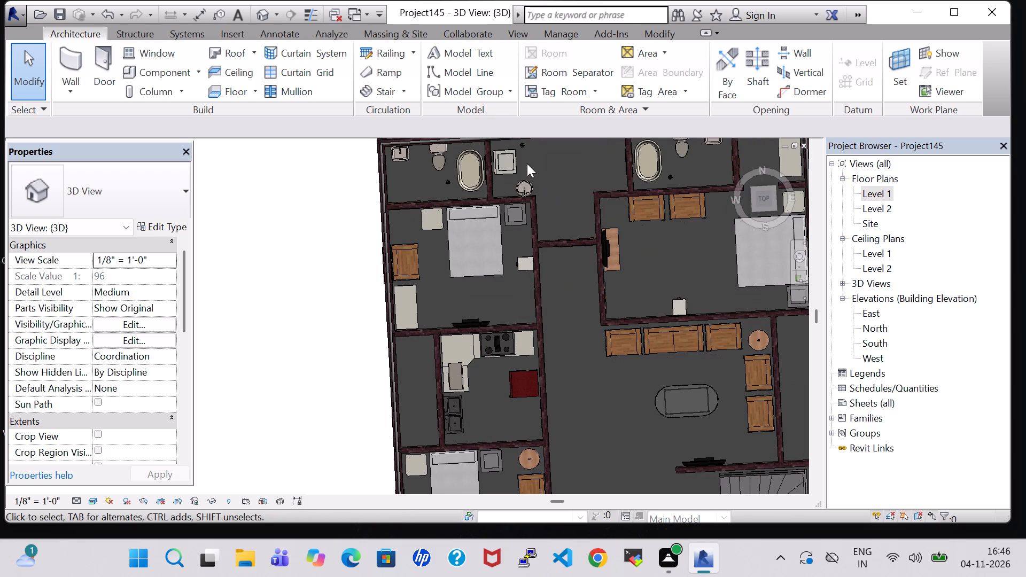
click(521, 147)
right_click(521, 147)
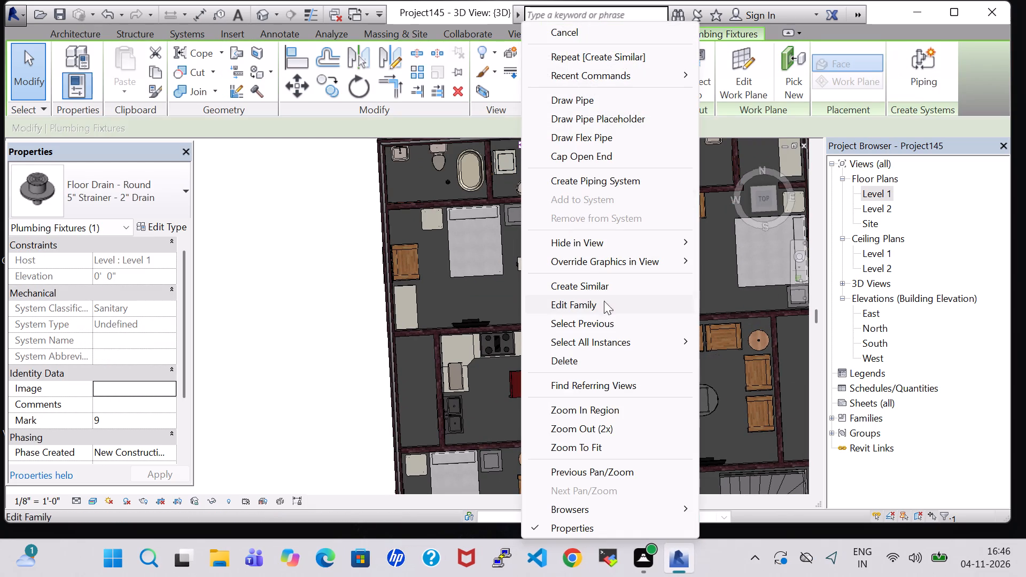
click(596, 282)
middle_drag(621, 453, 634, 331)
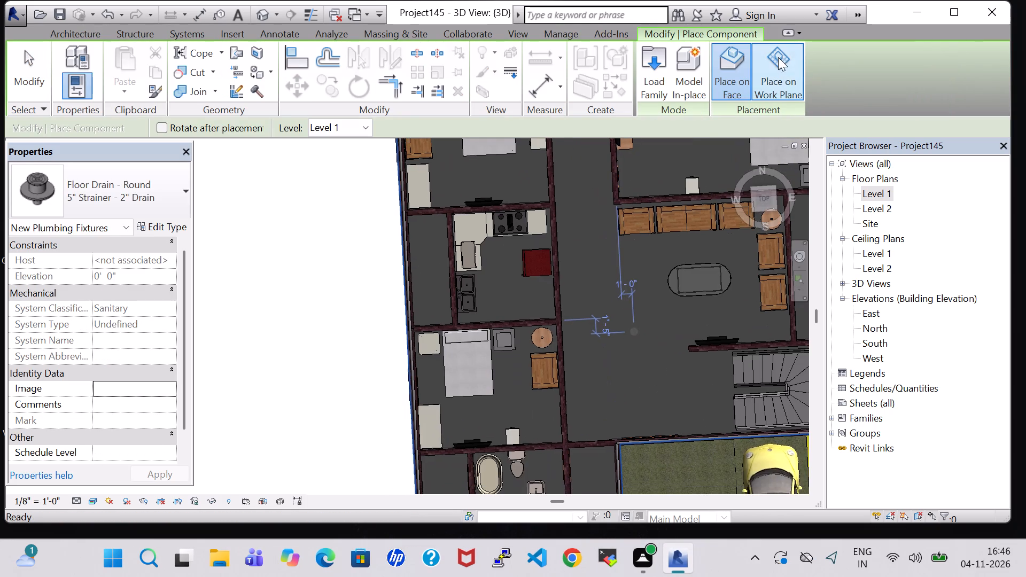
click(778, 57)
middle_drag(609, 408, 624, 276)
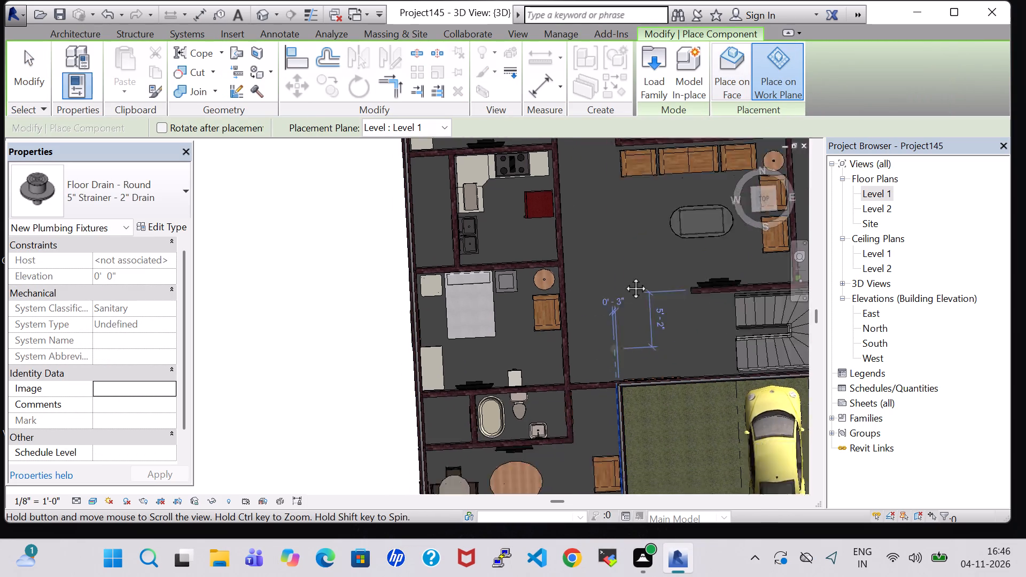
middle_drag(624, 276, 624, 275)
scroll(531, 351, up, 9)
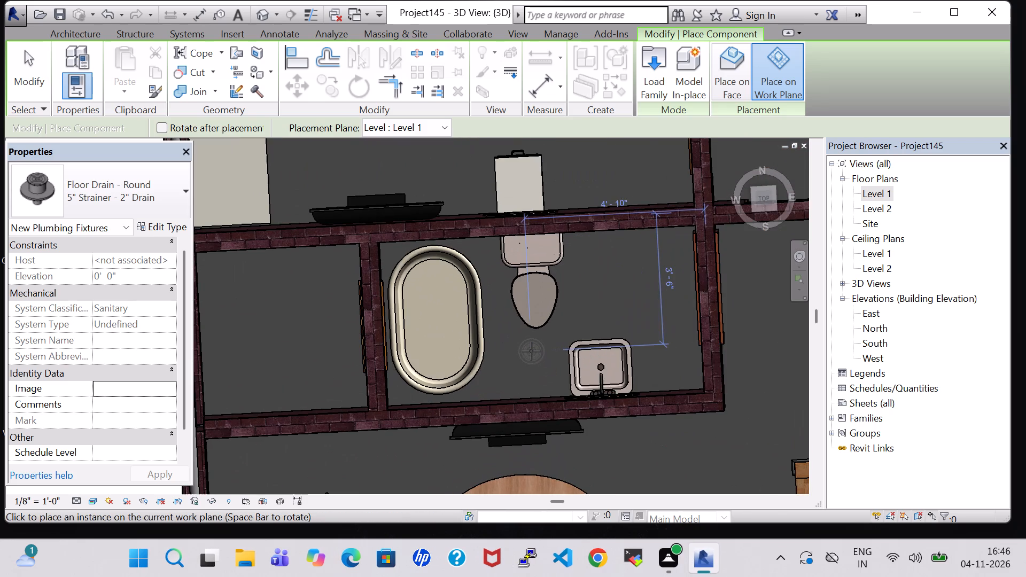
click(503, 378)
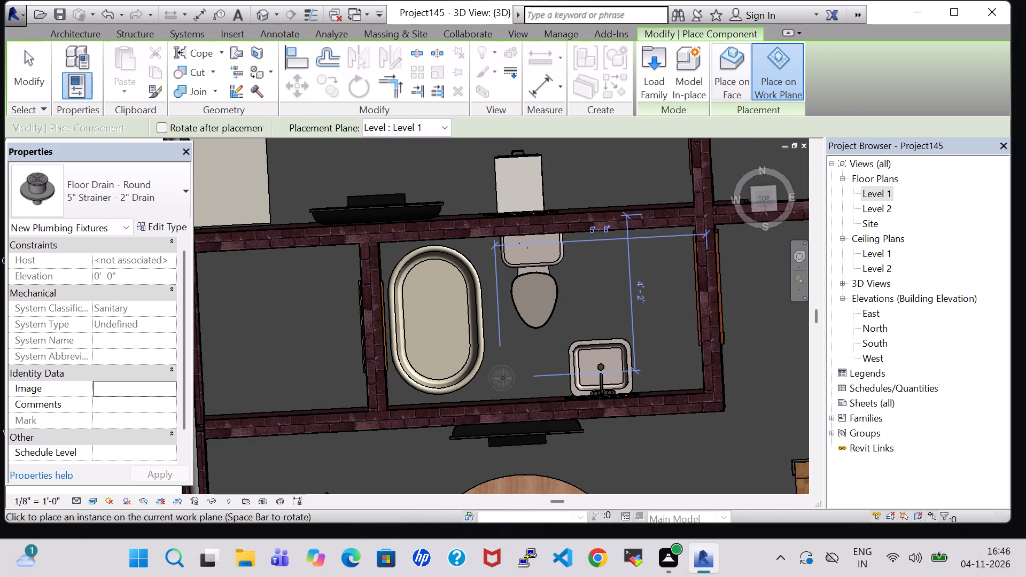
key(Escape)
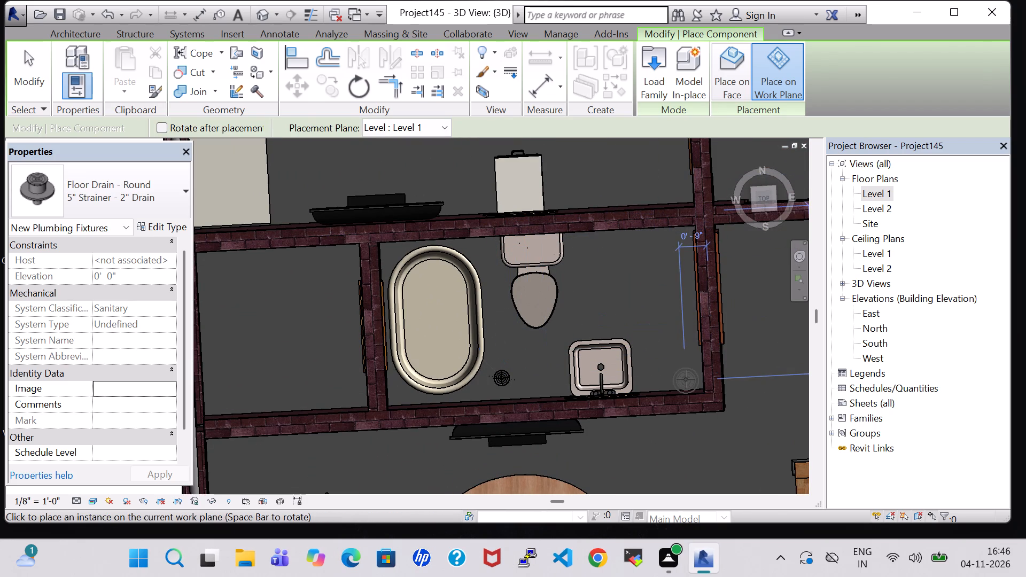
key(Escape)
Examine the furnished ground-floor layout from above in the 3D view, from the guest bathroom through the bedrooms, kitchen and T.V. lounge.
click(608, 278)
scroll(608, 278, down, 2)
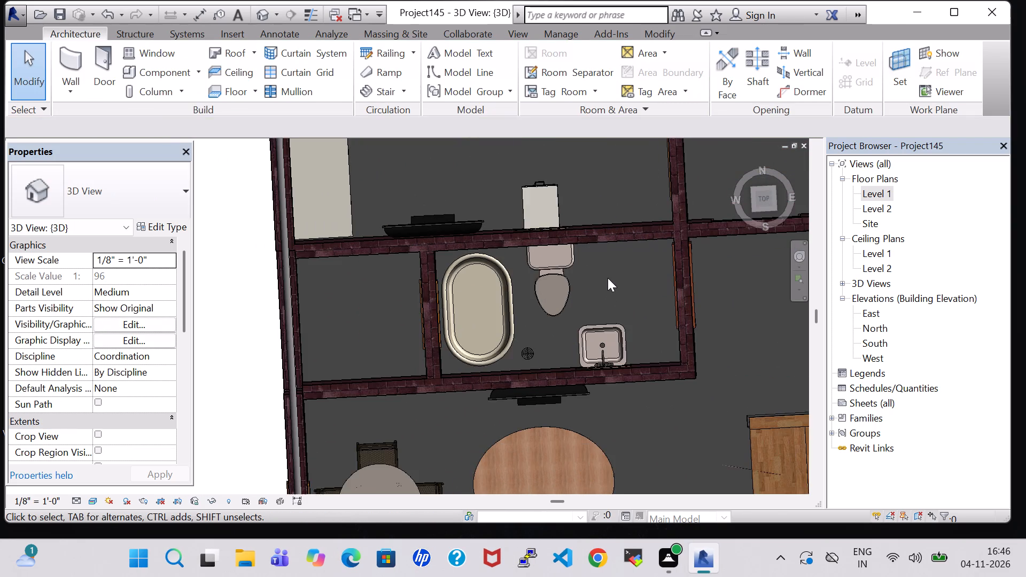
scroll(608, 278, down, 2)
middle_drag(608, 278, 576, 358)
scroll(576, 354, down, 1)
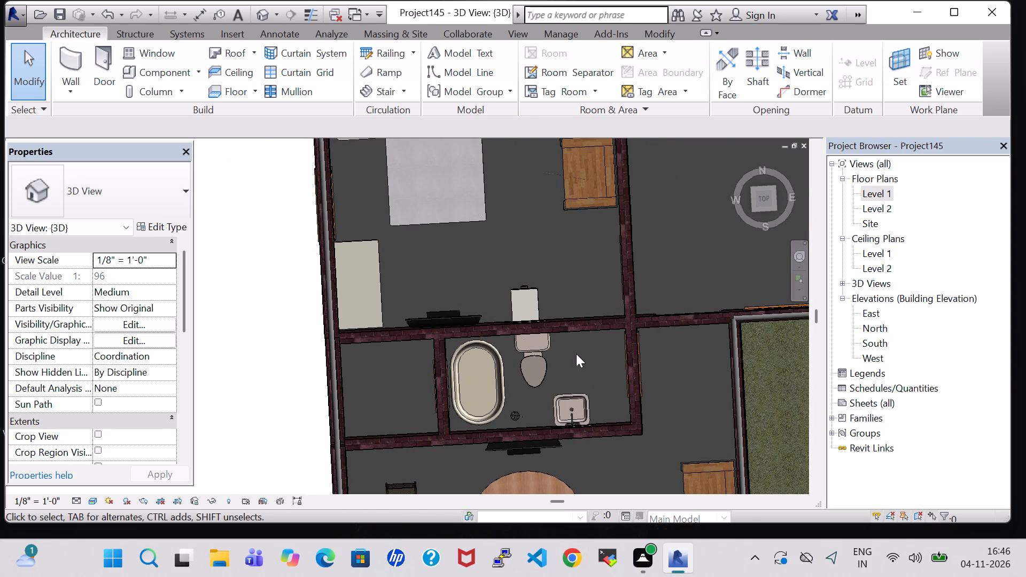
scroll(576, 354, down, 3)
middle_drag(576, 354, 557, 387)
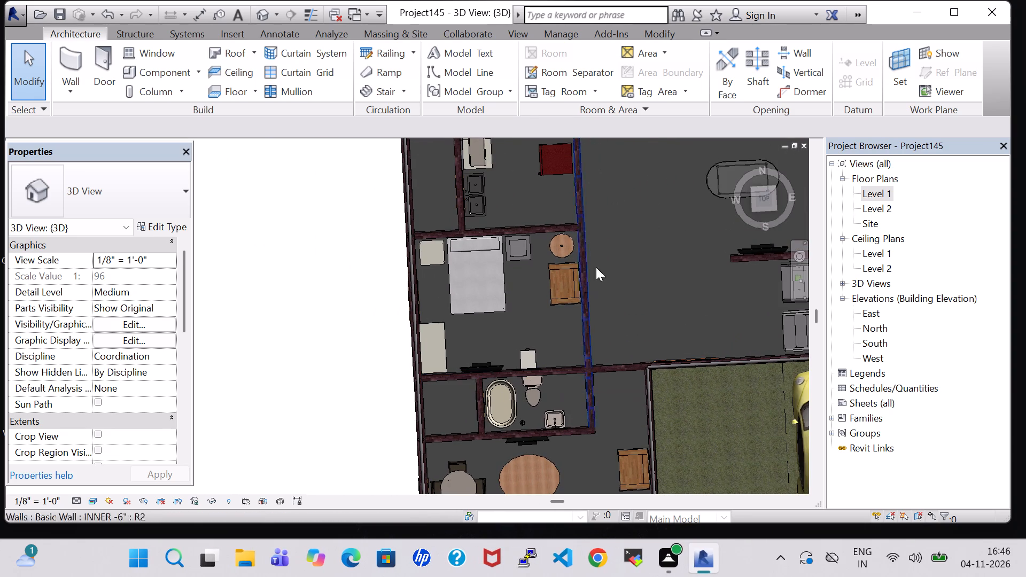
click(613, 244)
scroll(613, 244, down, 4)
middle_drag(613, 244, 603, 298)
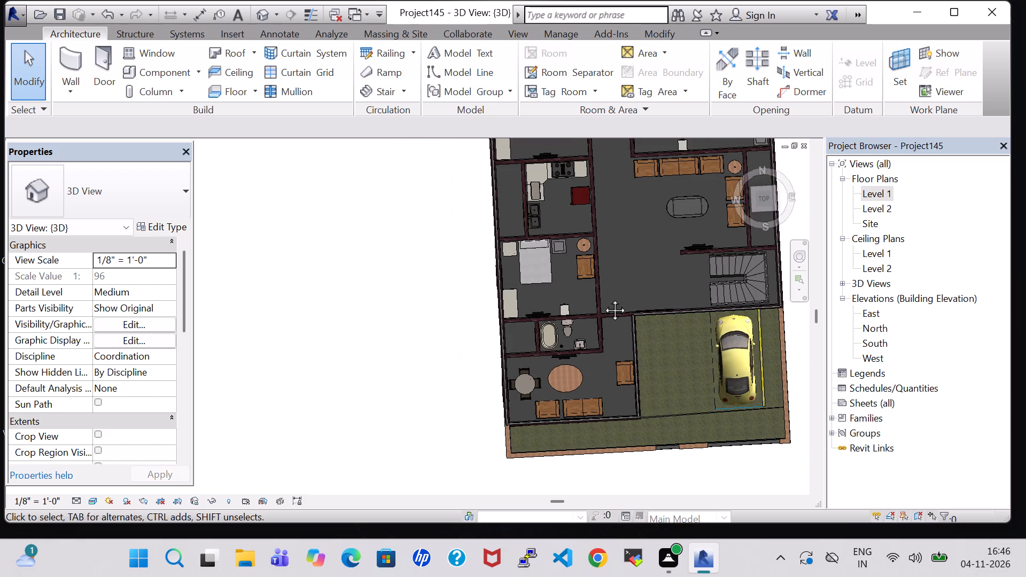
middle_drag(603, 298, 556, 375)
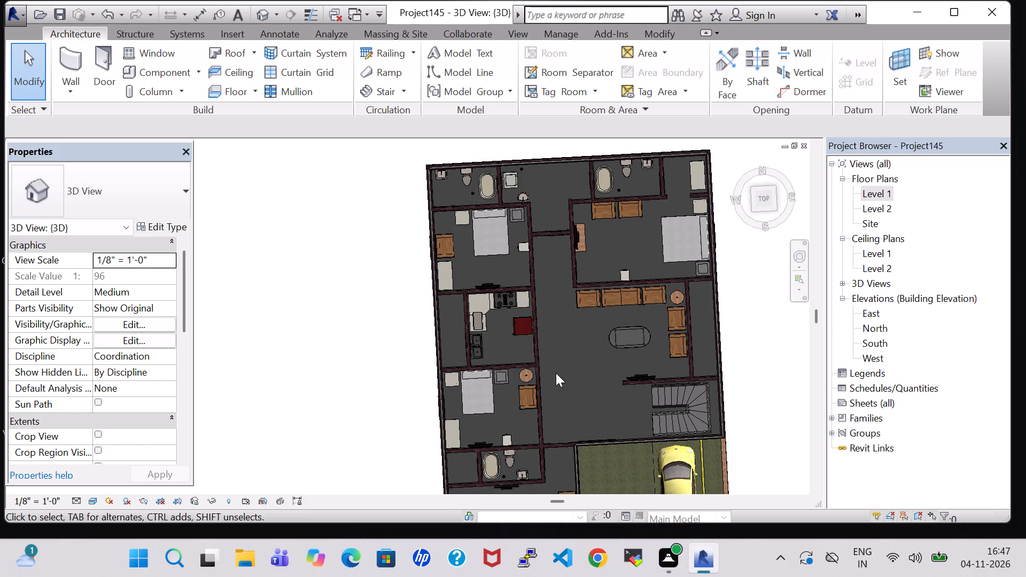
click(589, 365)
scroll(588, 368, down, 2)
middle_drag(588, 368, 523, 357)
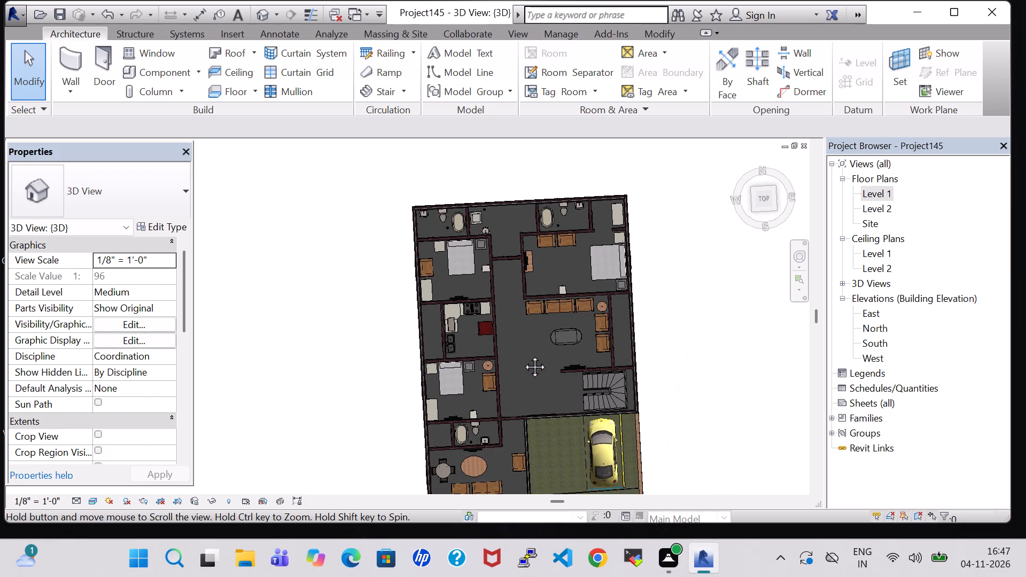
scroll(525, 340, up, 4)
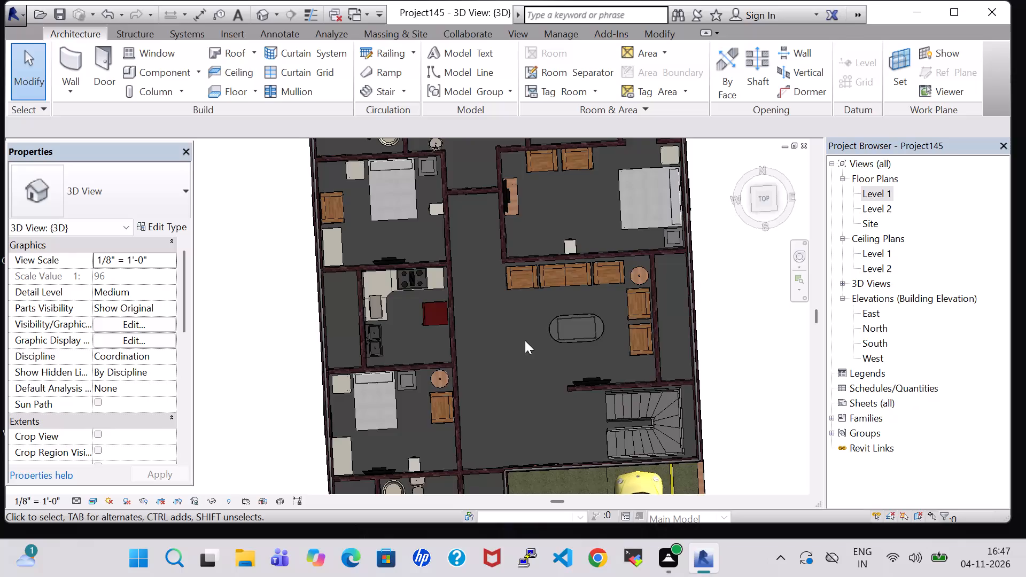
Open the Level 1 floor plan at the T.V. lounge and bedrooms.
double_click(864, 191)
scroll(526, 375, down, 1)
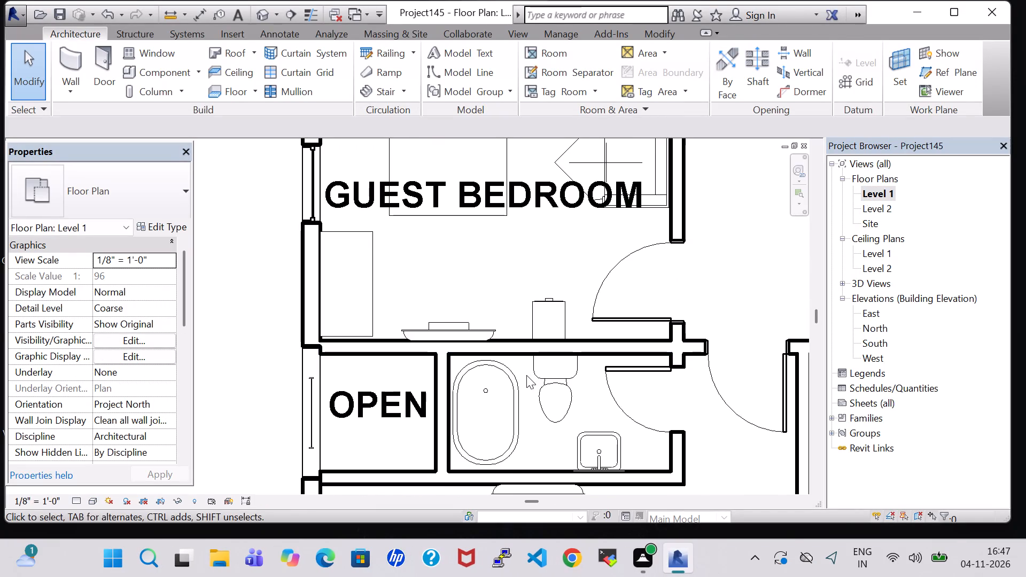
scroll(526, 375, down, 5)
middle_drag(544, 368, 422, 371)
scroll(629, 314, up, 4)
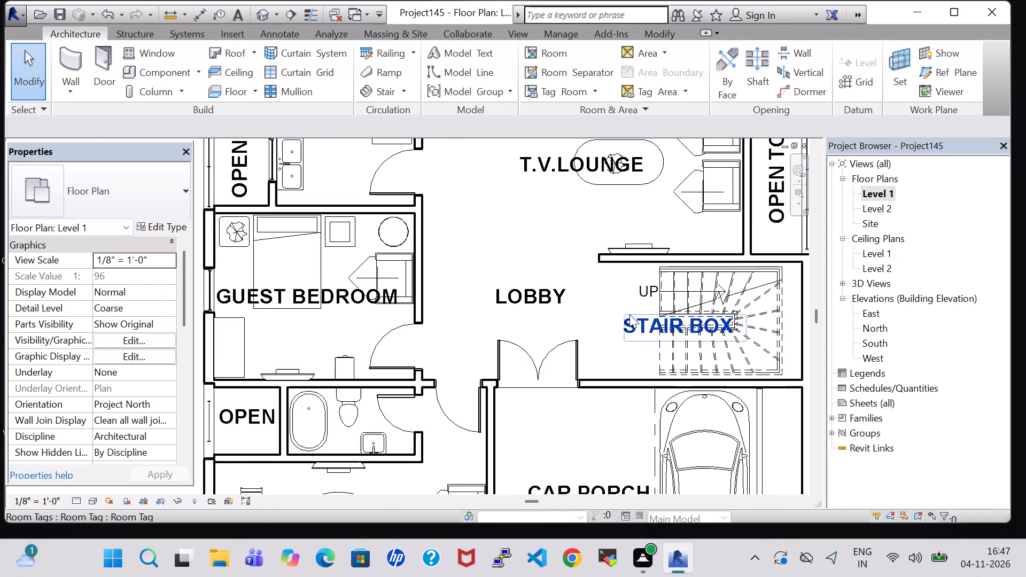
scroll(629, 314, up, 1)
middle_drag(624, 311, 582, 437)
scroll(579, 428, down, 5)
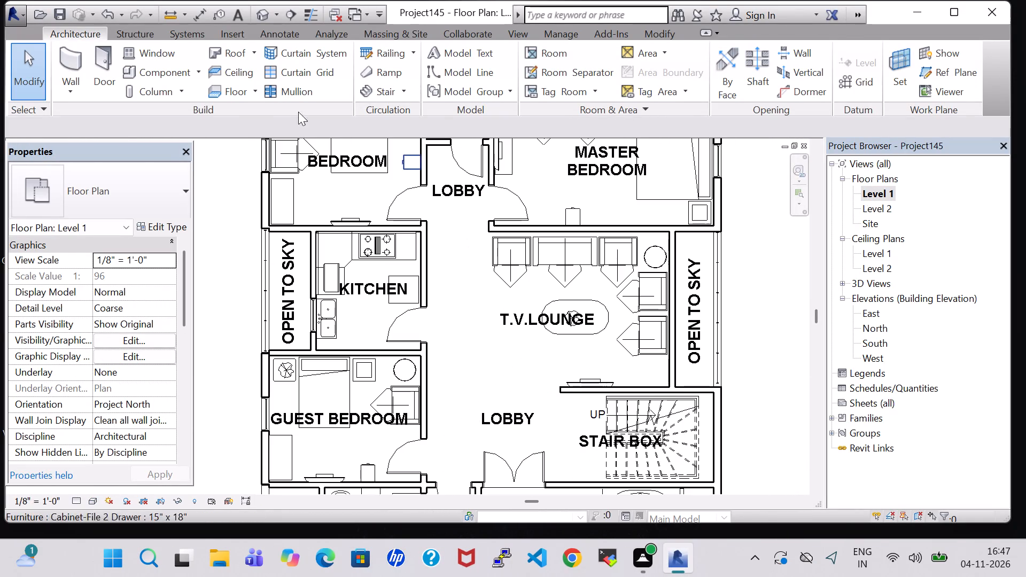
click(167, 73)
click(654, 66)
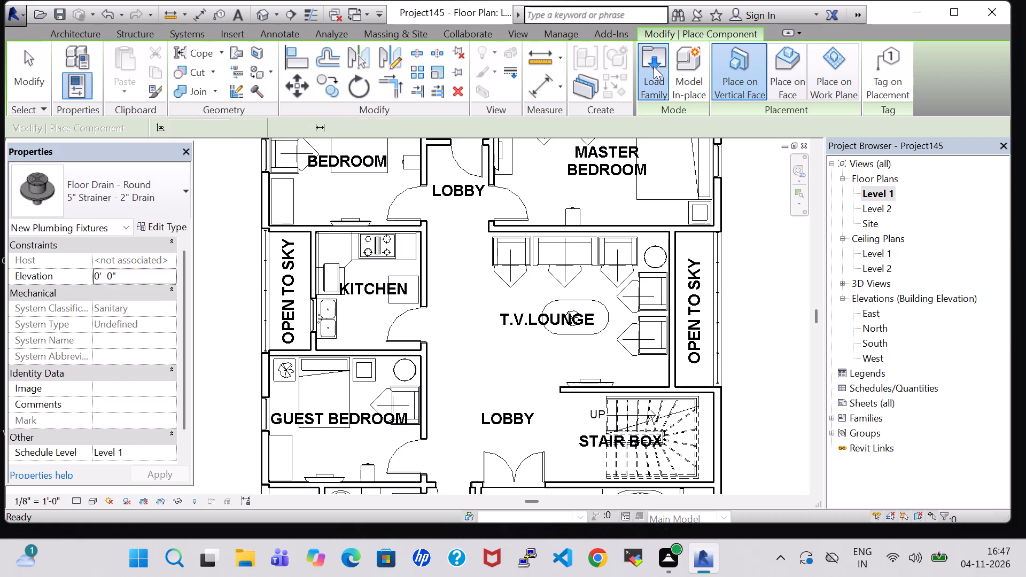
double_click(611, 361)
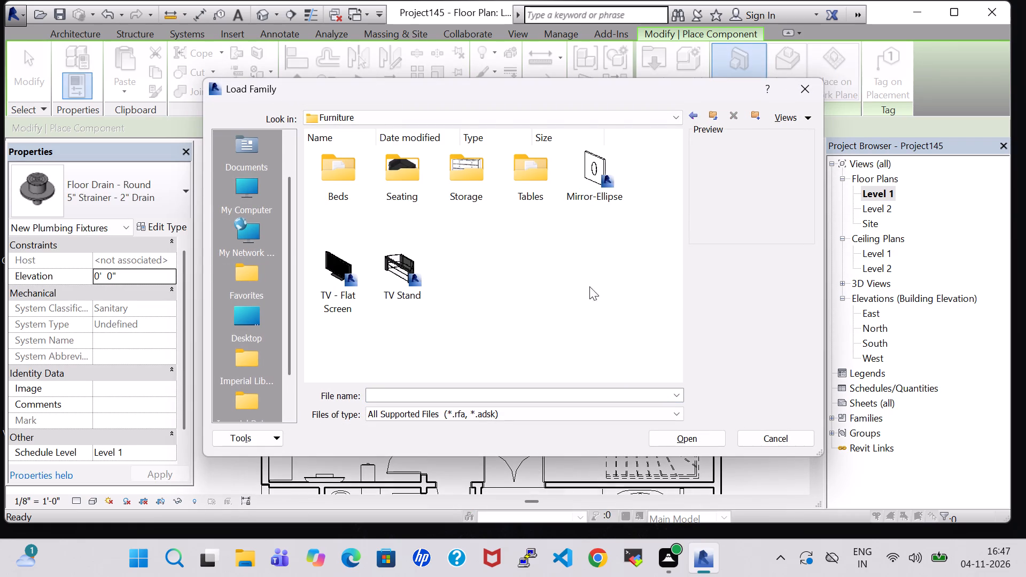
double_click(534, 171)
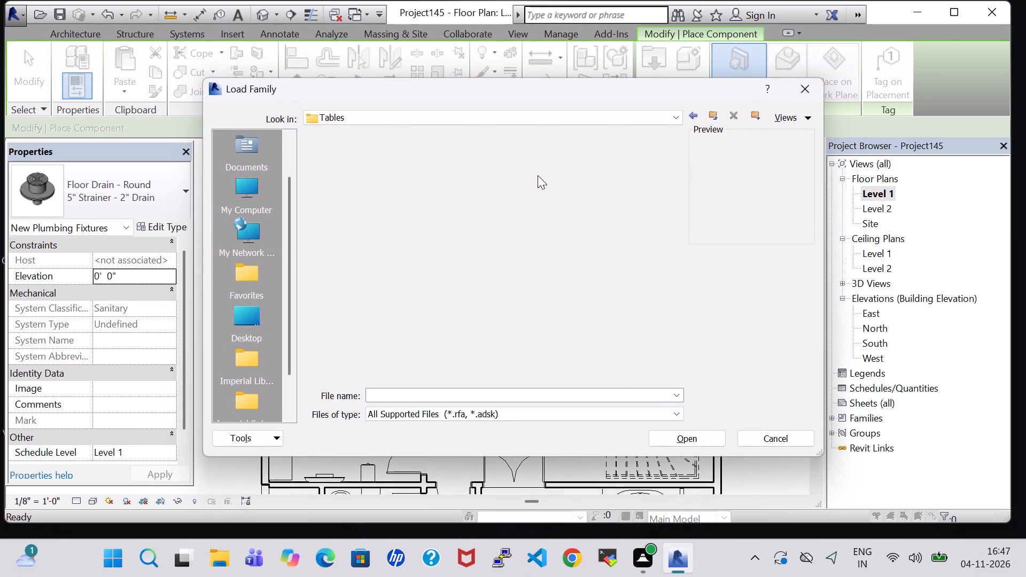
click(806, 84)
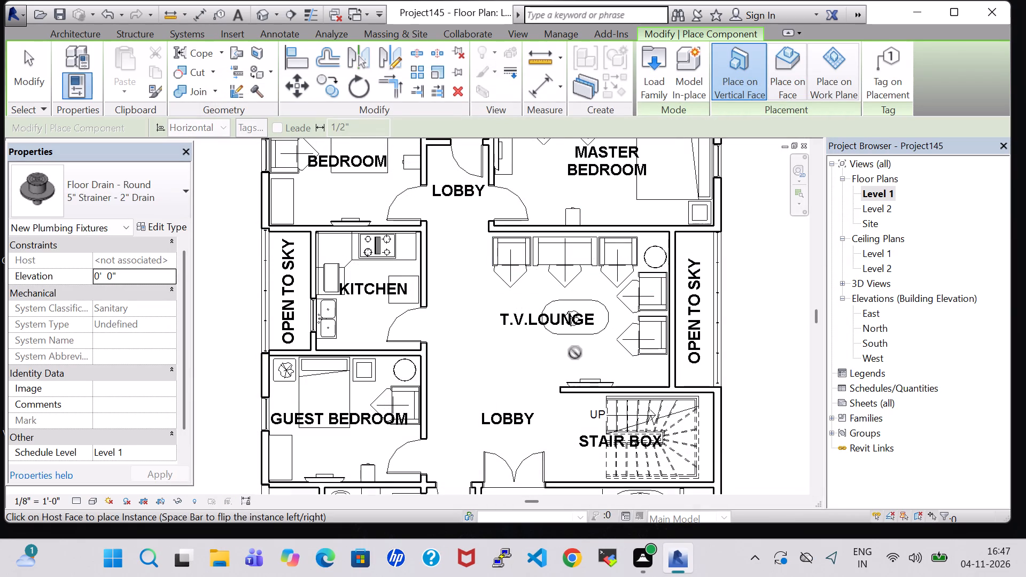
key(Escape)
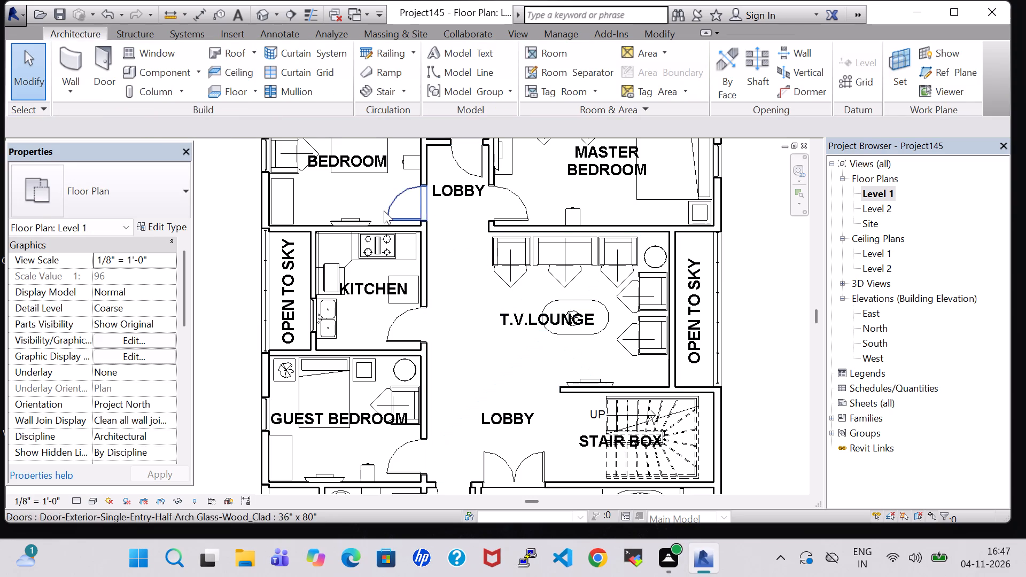
Place a copy of the master bedroom's Table-Rectangular 72" x 30" under the bedroom's TV, centred on it and flush against the south wall.
middle_drag(585, 236, 595, 314)
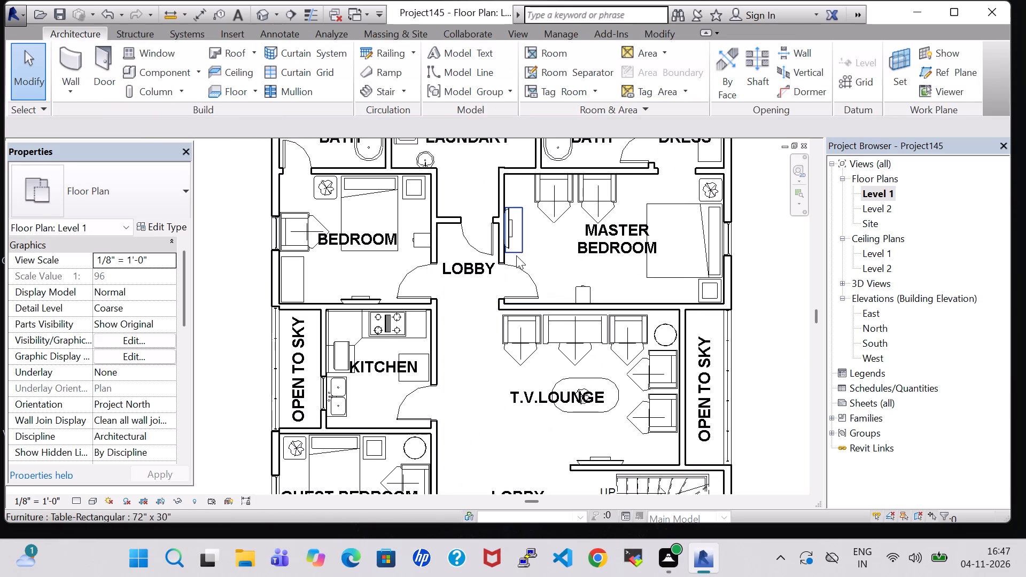
click(523, 253)
right_click(522, 253)
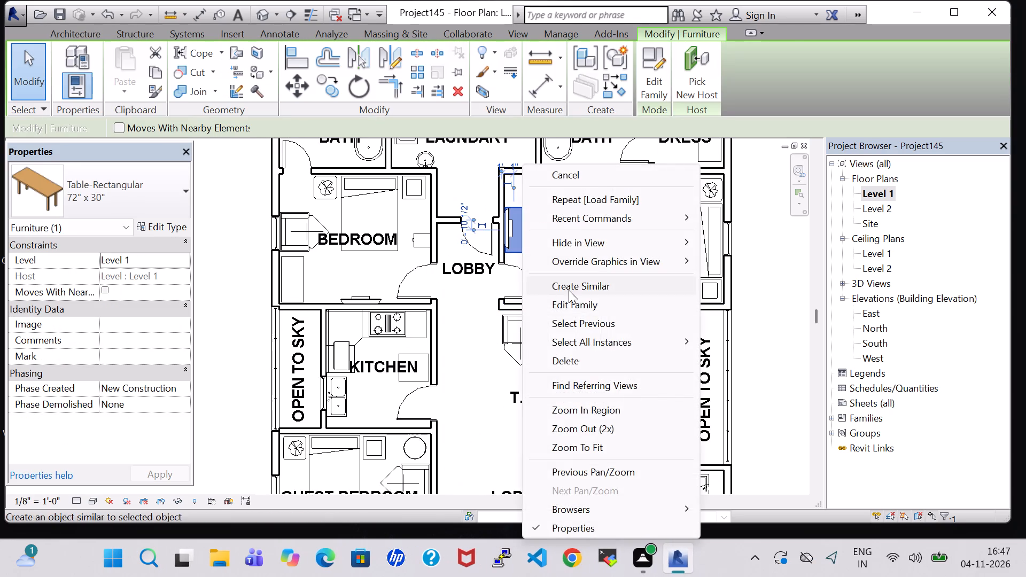
click(569, 290)
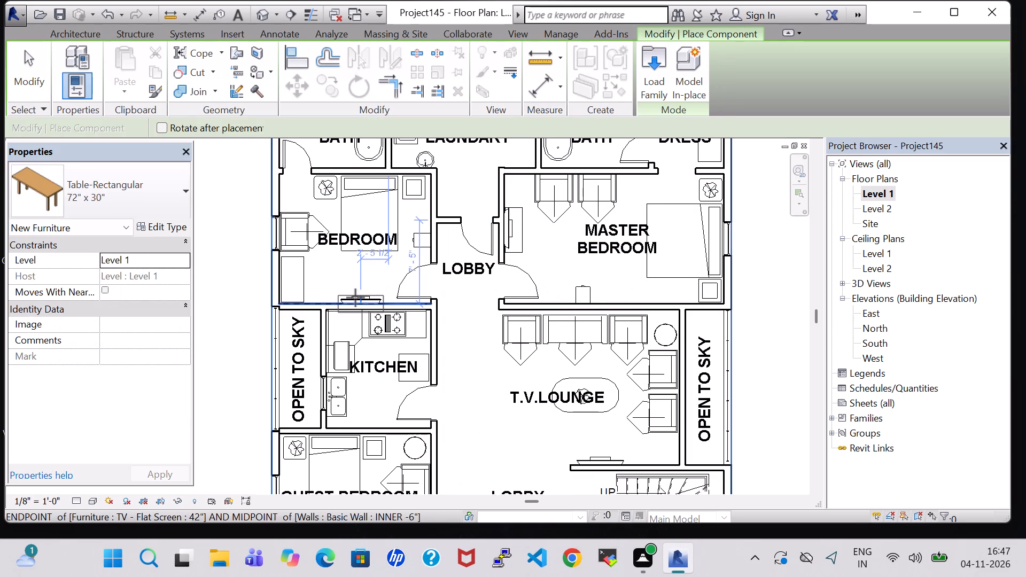
scroll(355, 298, up, 8)
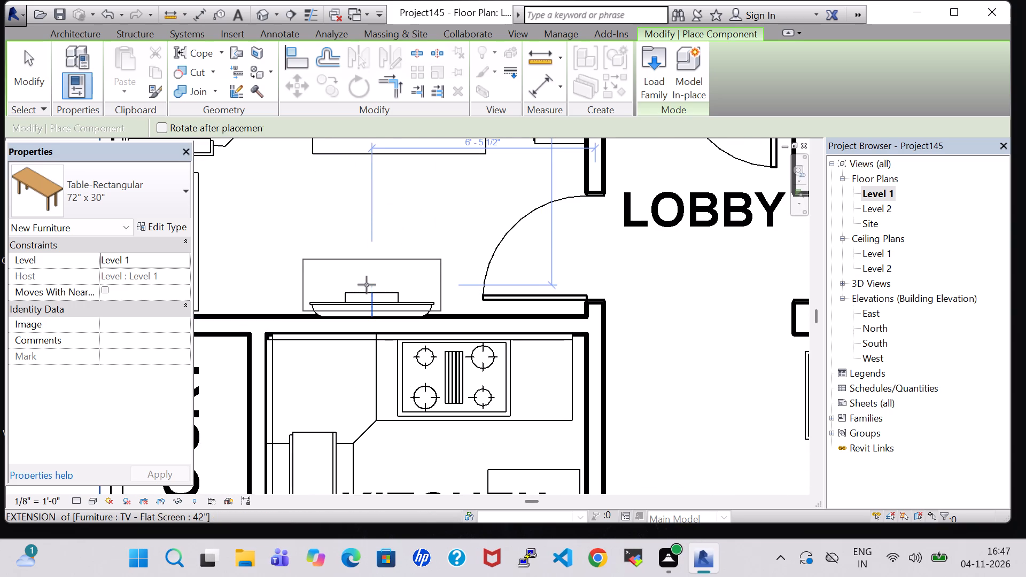
click(367, 285)
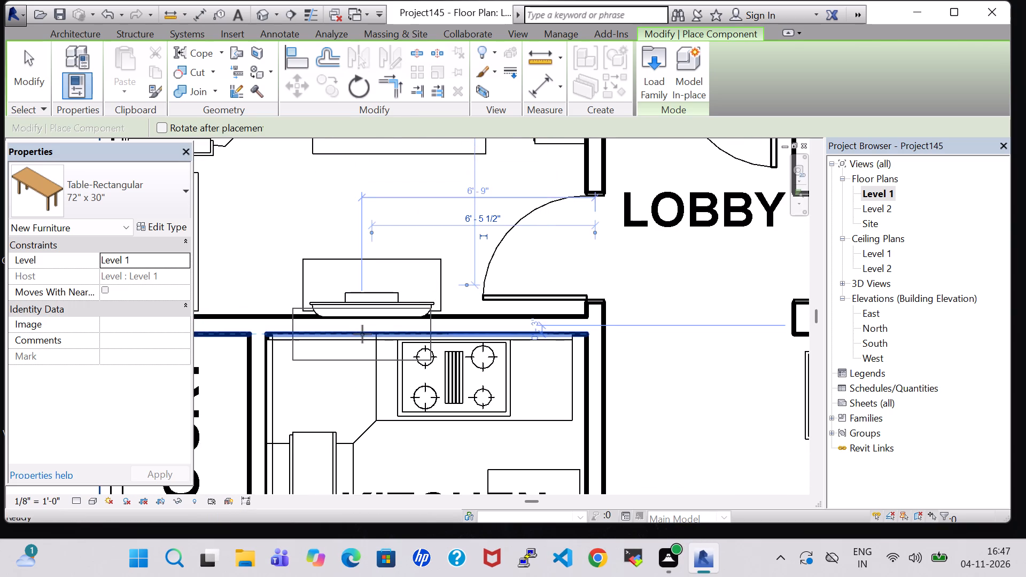
key(Escape)
key(Escape)
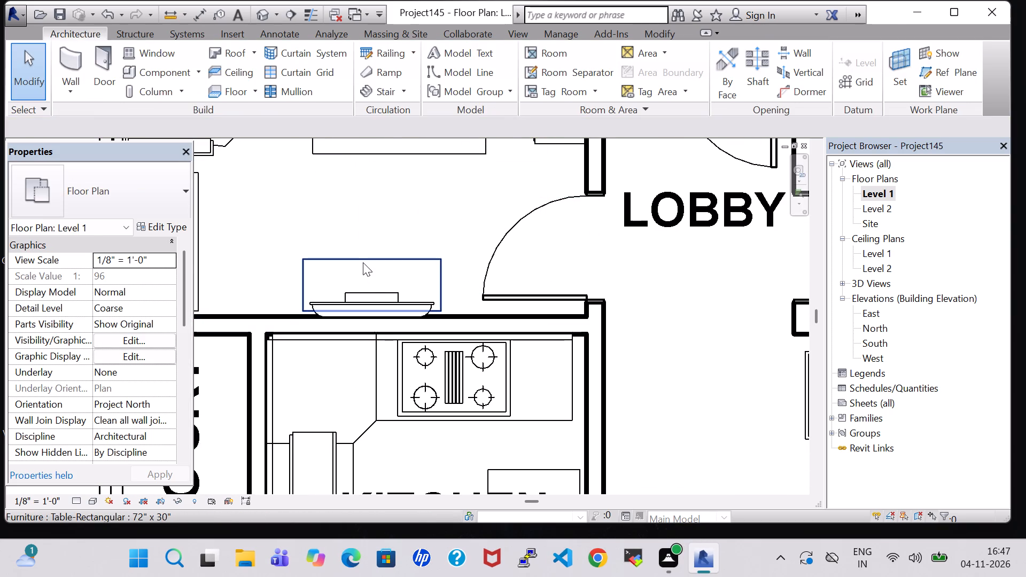
click(363, 262)
key(Down)
key(Down)
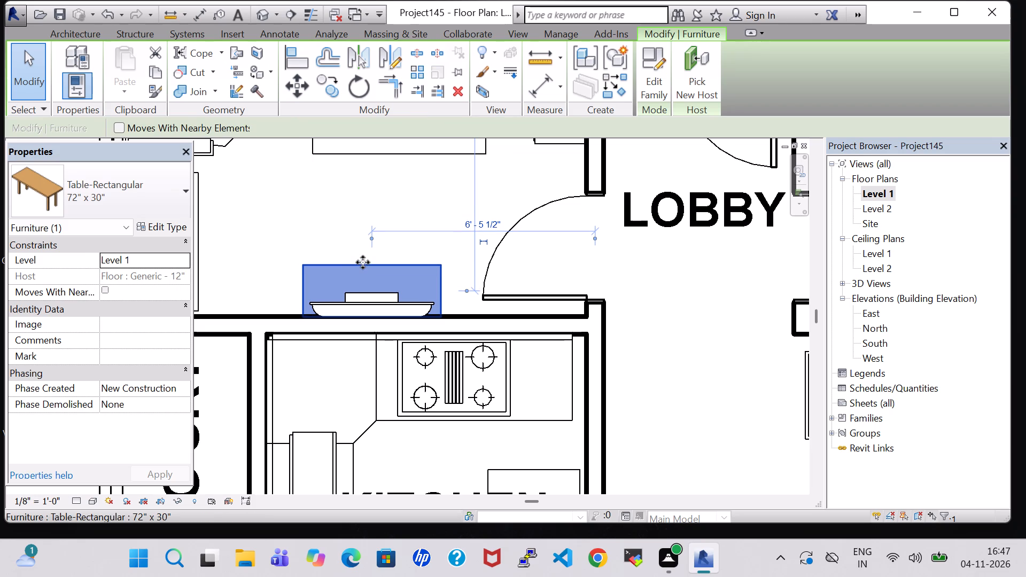
click(348, 224)
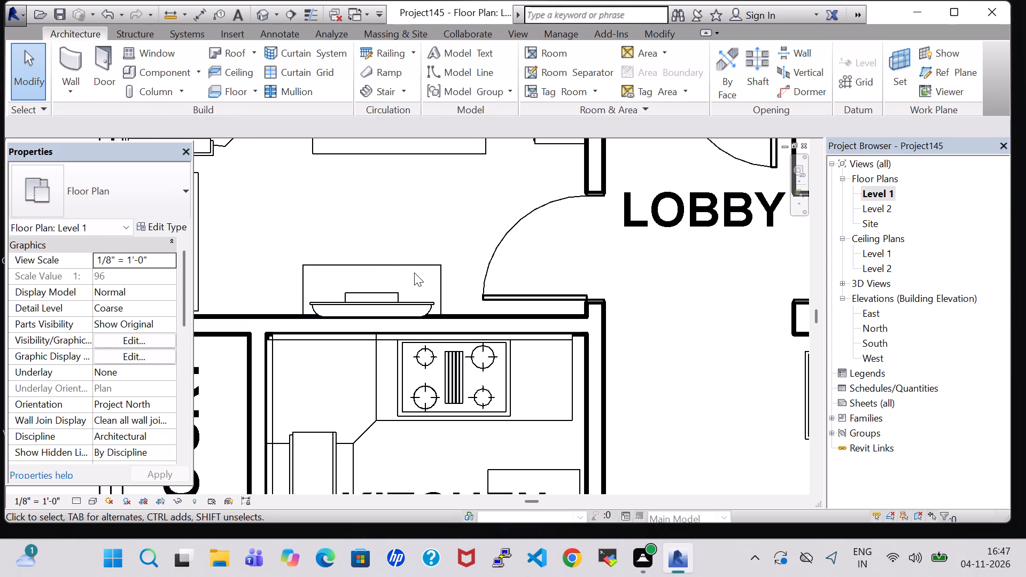
Place another Table-Rectangular 72" x 30" under the T.V. lounge's TV, centred on the screen along the south wall.
click(166, 64)
middle_drag(729, 448, 571, 342)
scroll(578, 343, down, 5)
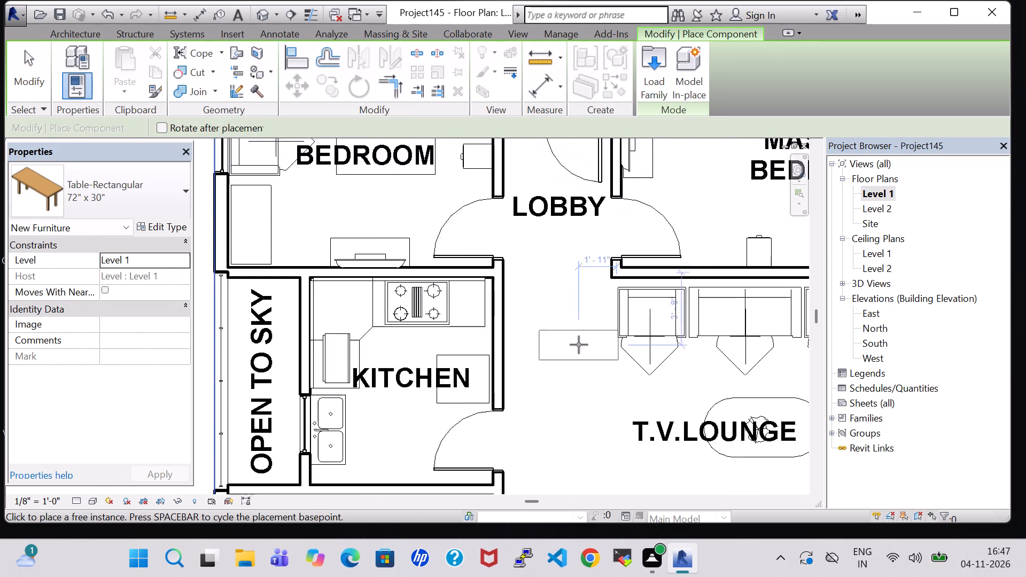
scroll(579, 345, down, 1)
middle_drag(579, 345, 476, 309)
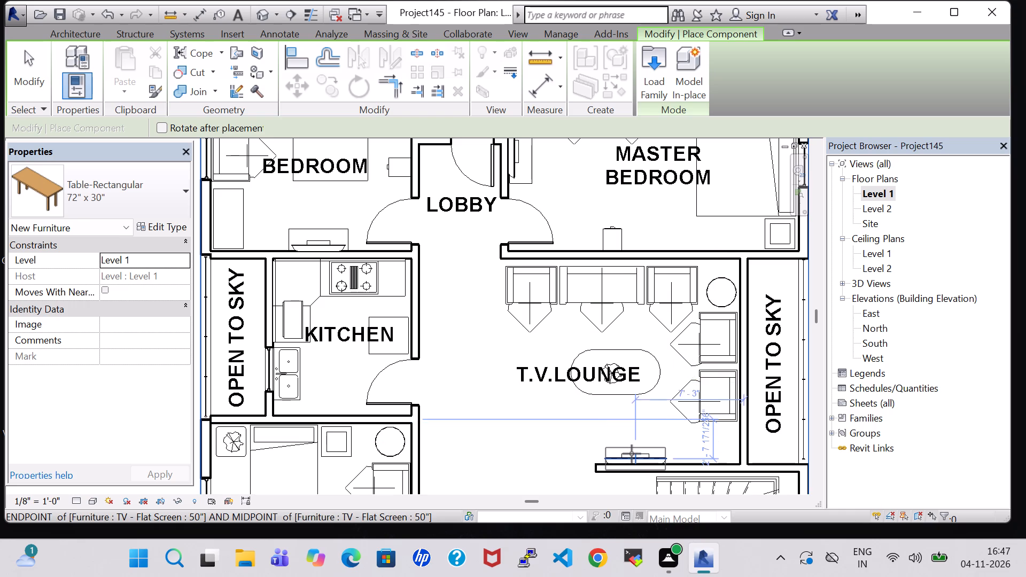
scroll(632, 454, up, 6)
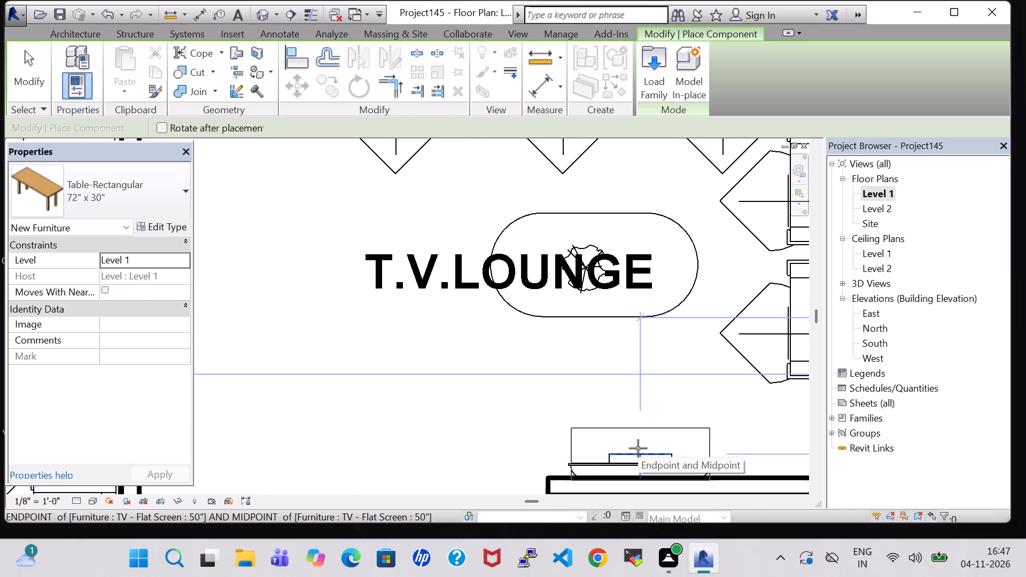
click(638, 448)
key(Escape)
key(Escape)
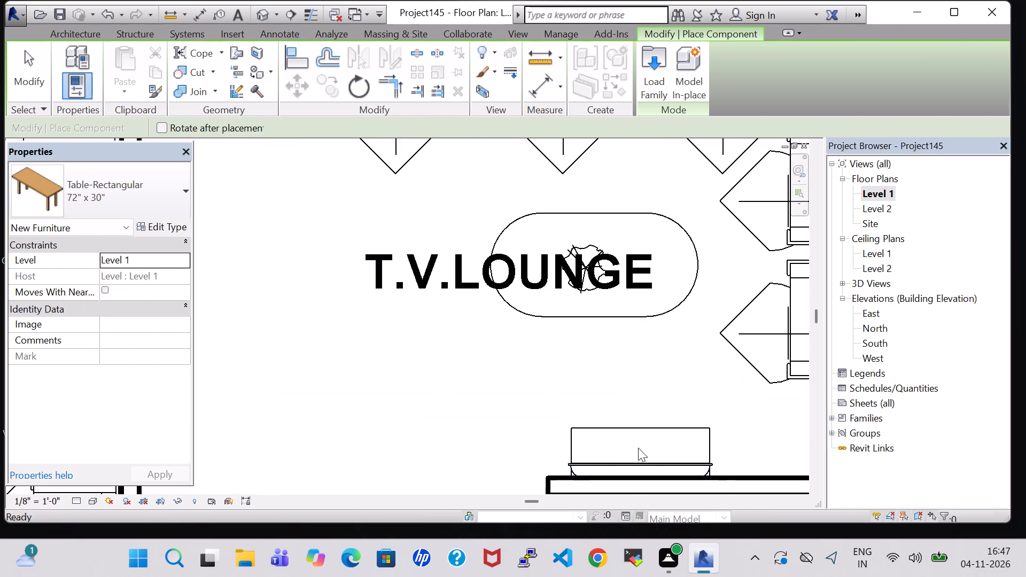
Duplicate the lounge TV table's type under the suggested name and set its length to 5' 0".
click(637, 434)
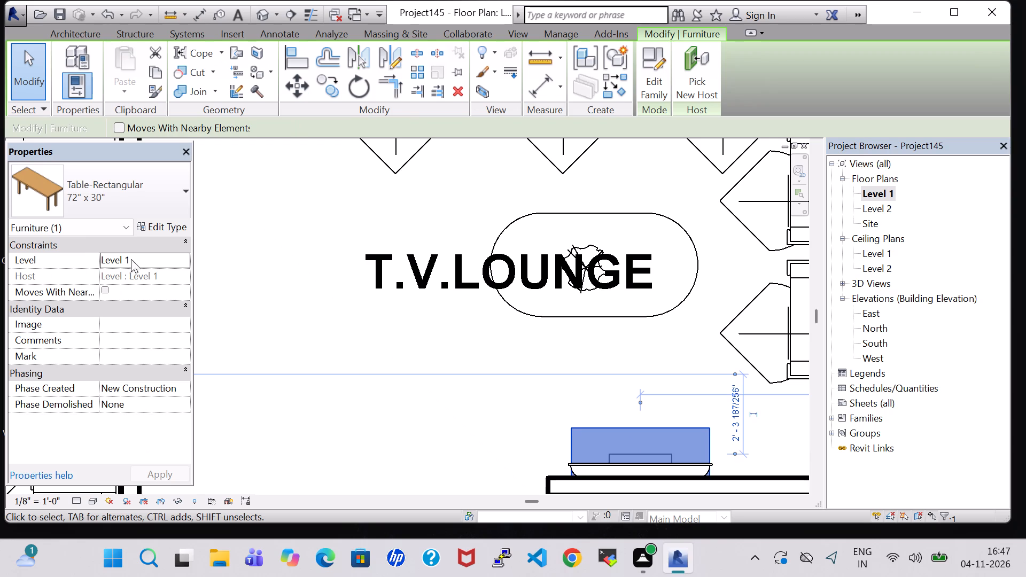
click(153, 225)
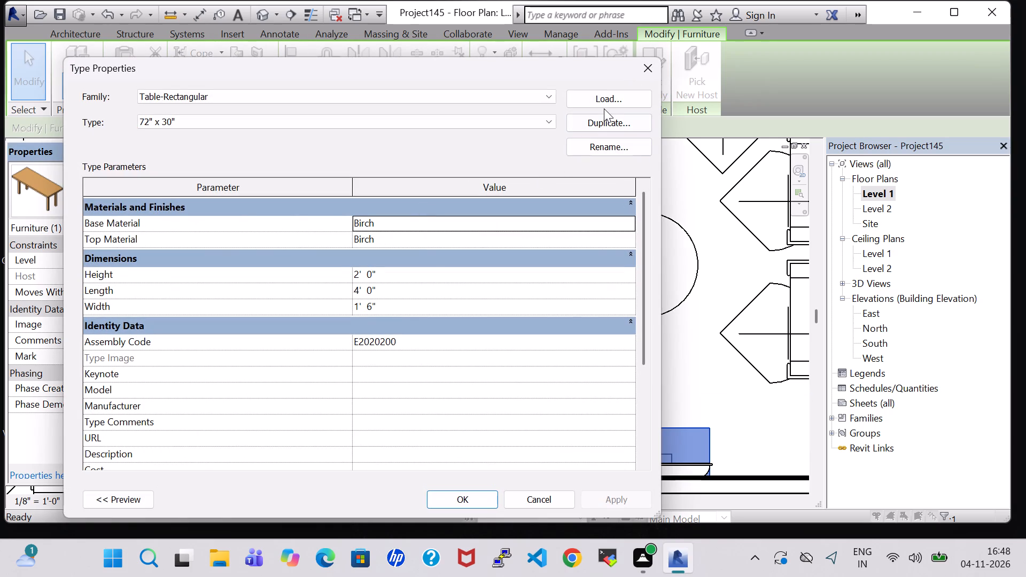
click(607, 122)
click(366, 322)
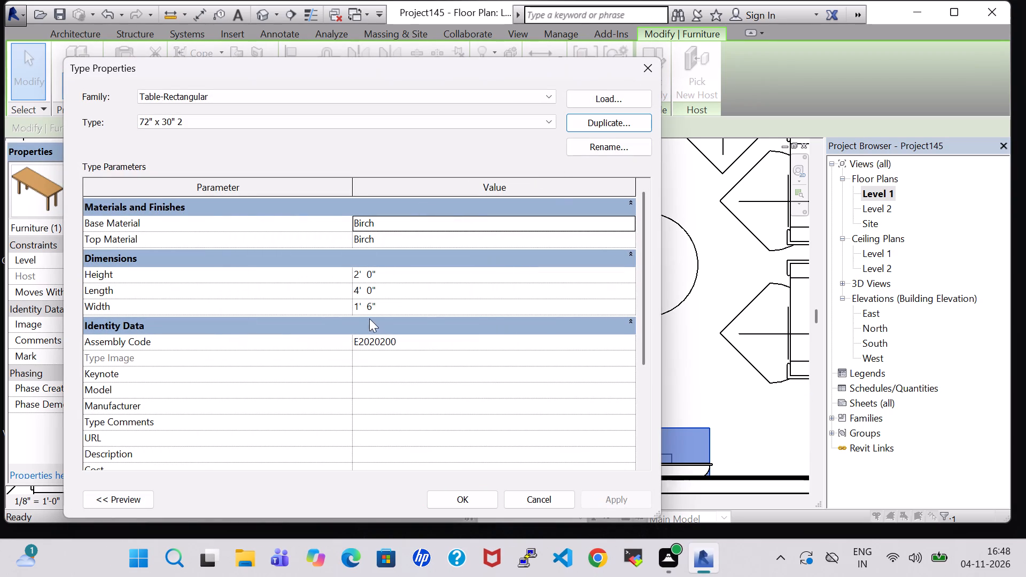
click(374, 293)
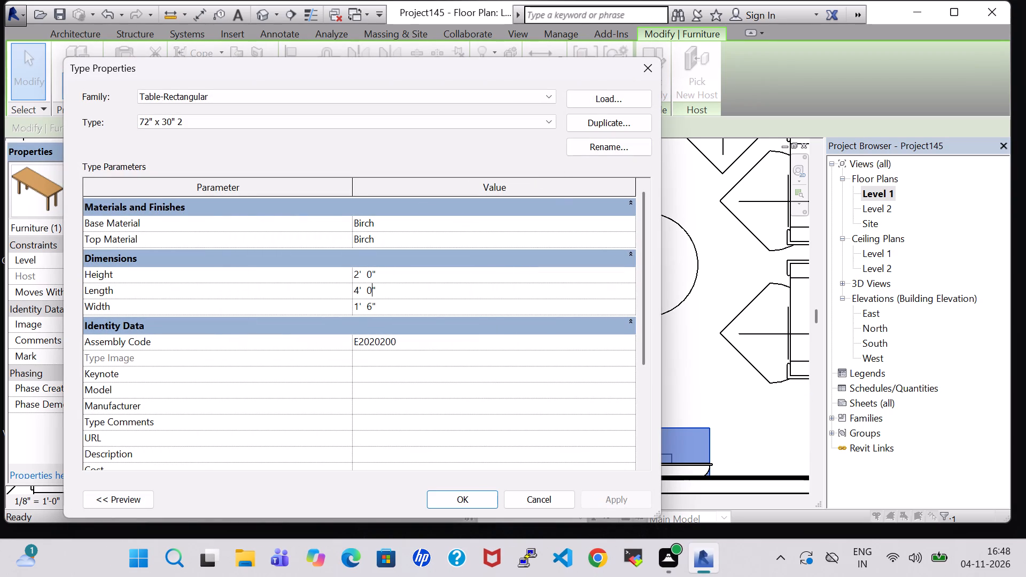
click(359, 291)
key(BackSpace)
key(5)
click(465, 502)
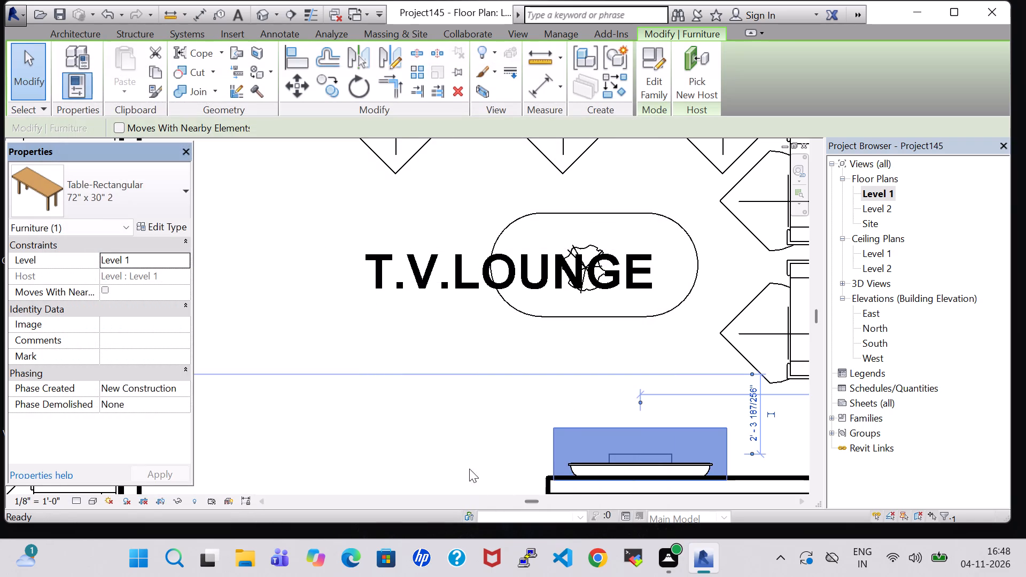
click(469, 432)
click(414, 416)
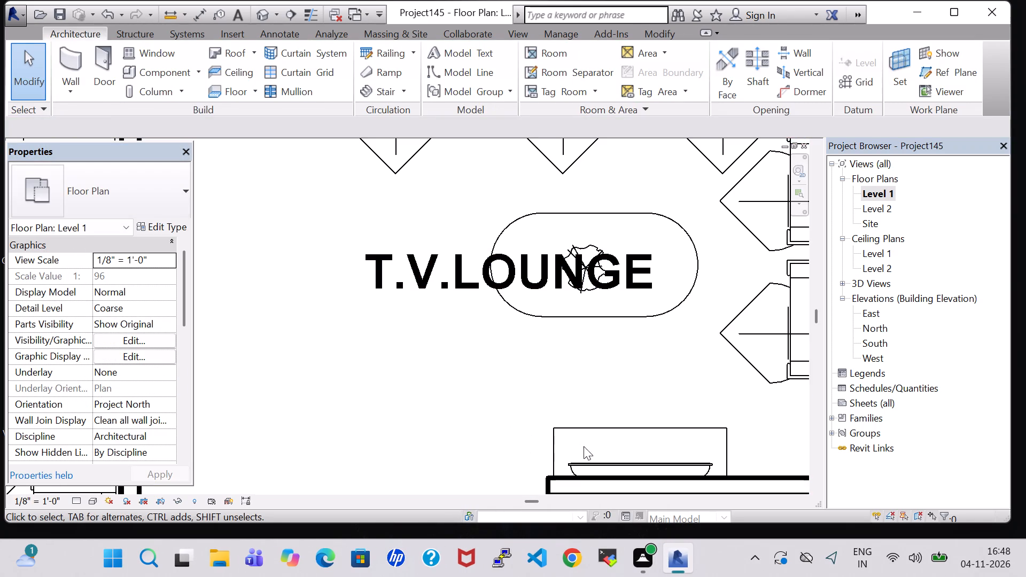
Nudge the T.V. lounge's 50" flat-screen TV one increment east along its table.
click(634, 466)
key(Right)
click(530, 379)
Examine the TV tables in the T.V. lounge, bedroom and master bedroom from above in the 3D view.
click(256, 18)
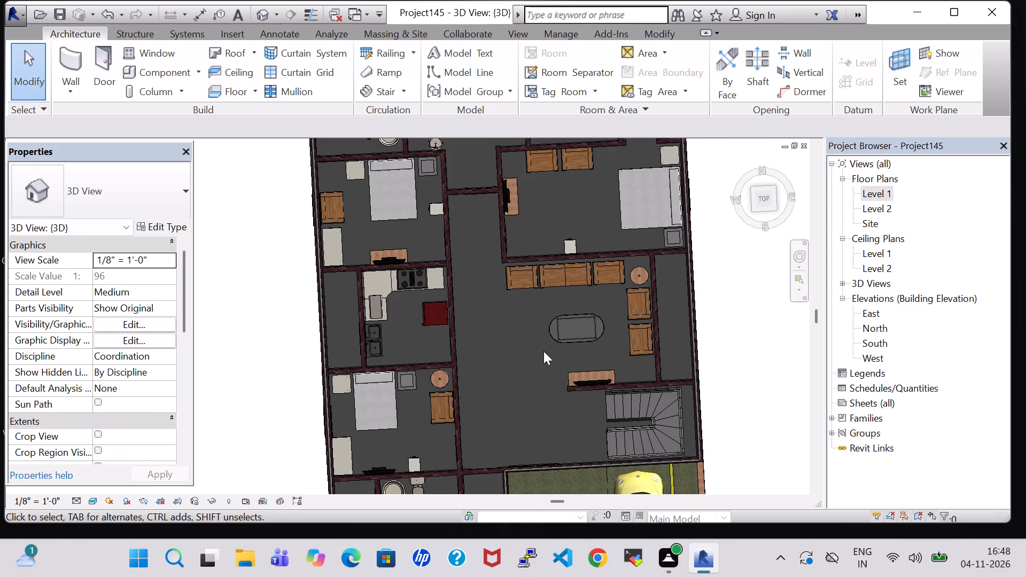
scroll(575, 377, up, 7)
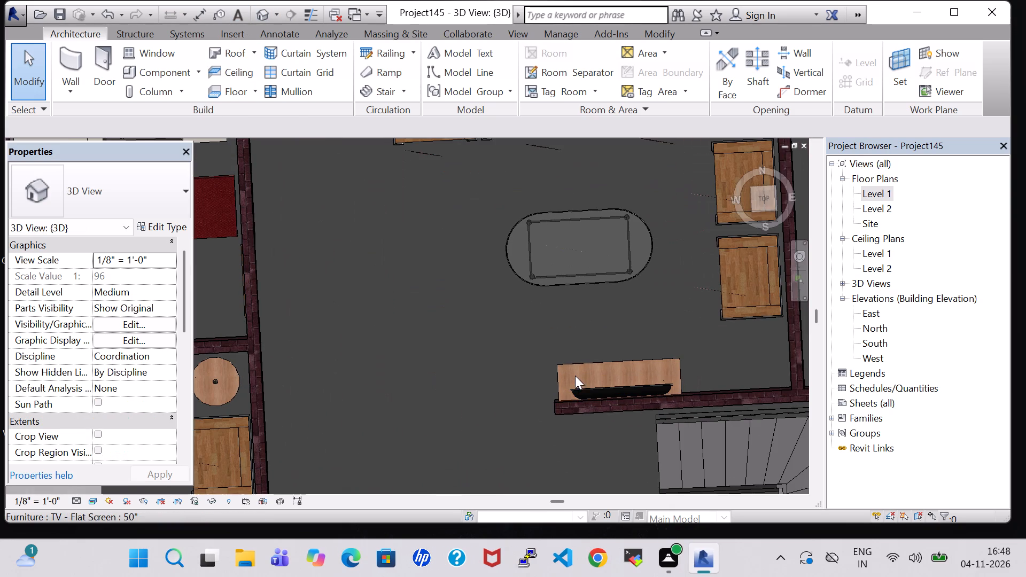
middle_drag(452, 336, 592, 490)
middle_drag(472, 329, 586, 418)
scroll(589, 368, down, 2)
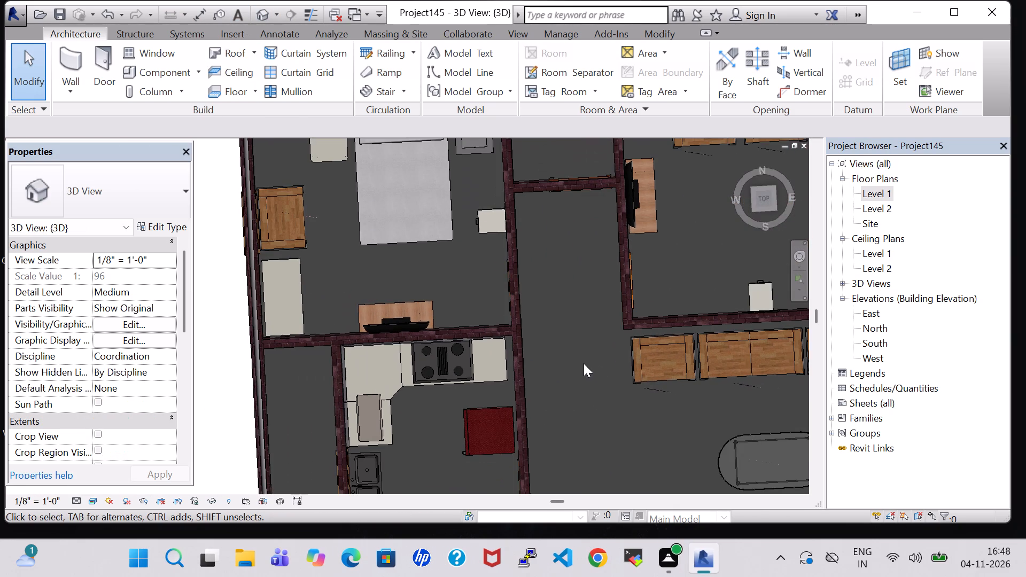
middle_drag(584, 363, 516, 388)
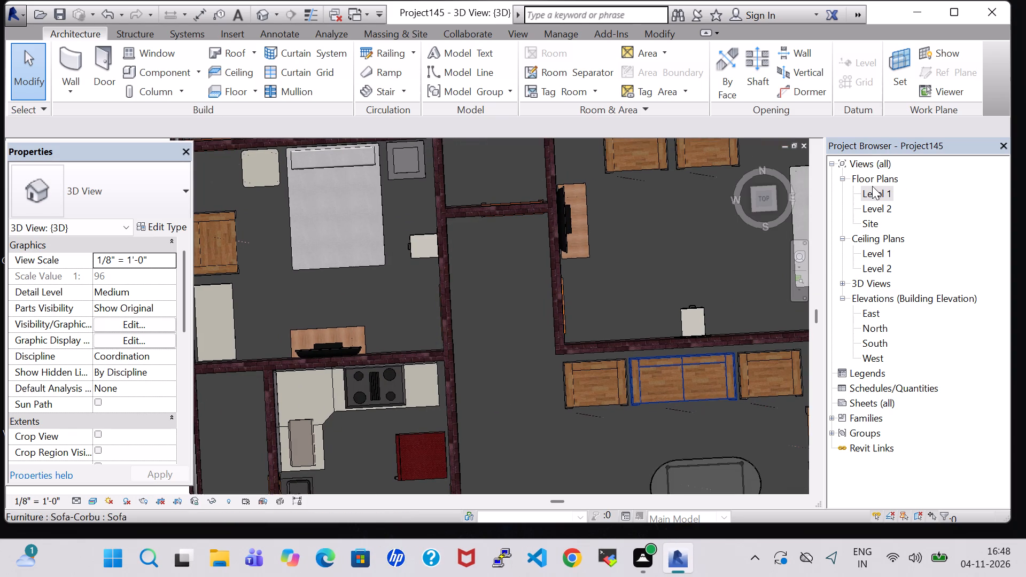
scroll(511, 317, down, 2)
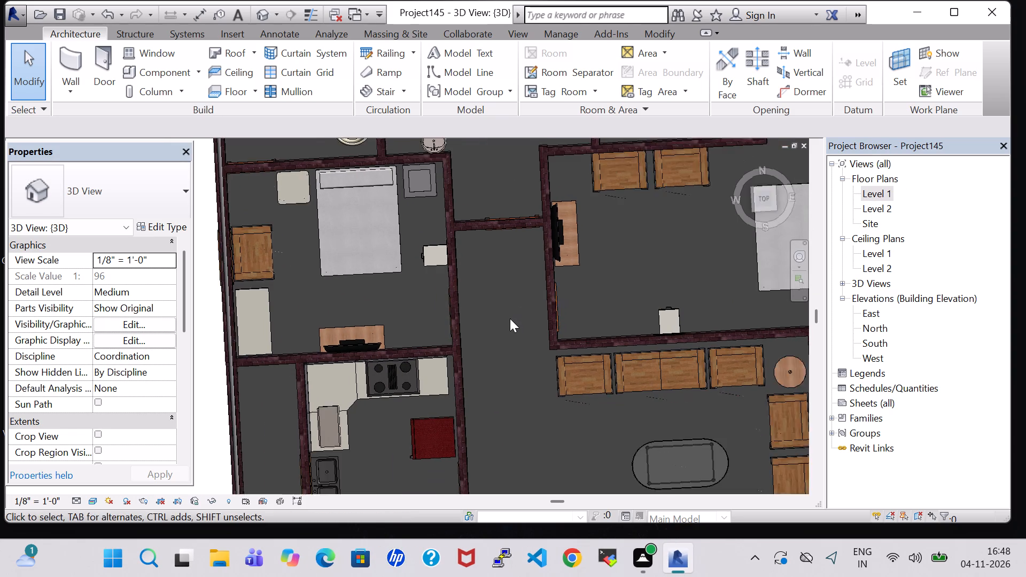
scroll(510, 318, down, 2)
Examine the Level 1 floor plan, from the bedrooms and lobby through the kitchen and T.V. lounge to the car porch.
double_click(877, 189)
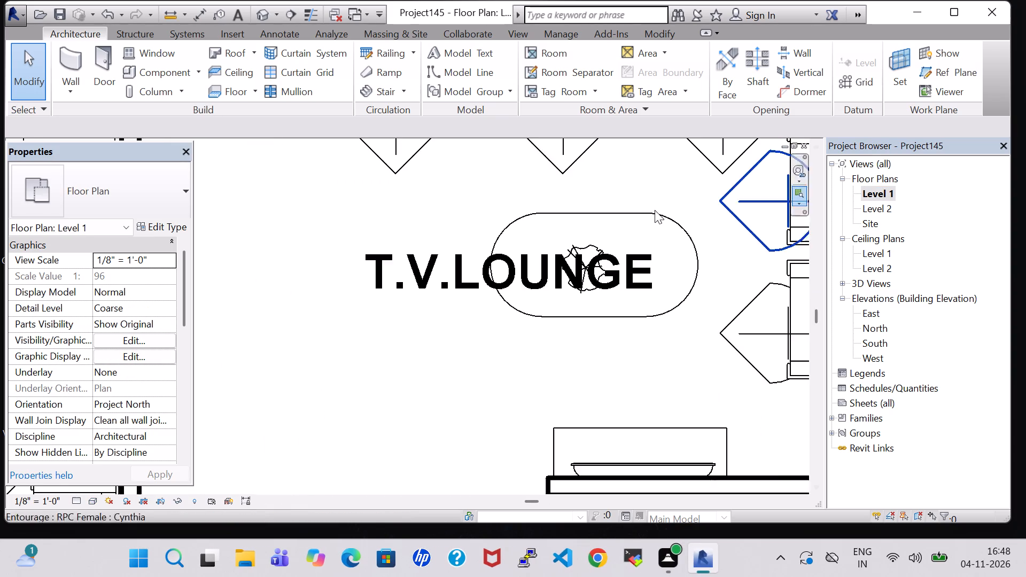
scroll(458, 248, down, 14)
middle_drag(458, 248, 465, 272)
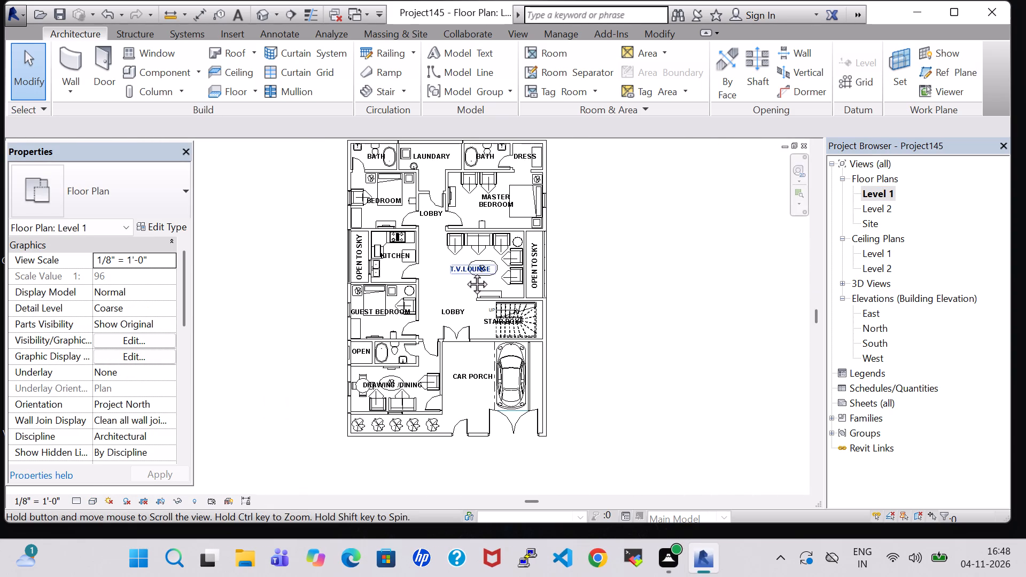
middle_drag(465, 272, 466, 313)
scroll(420, 377, up, 6)
middle_drag(438, 252, 448, 267)
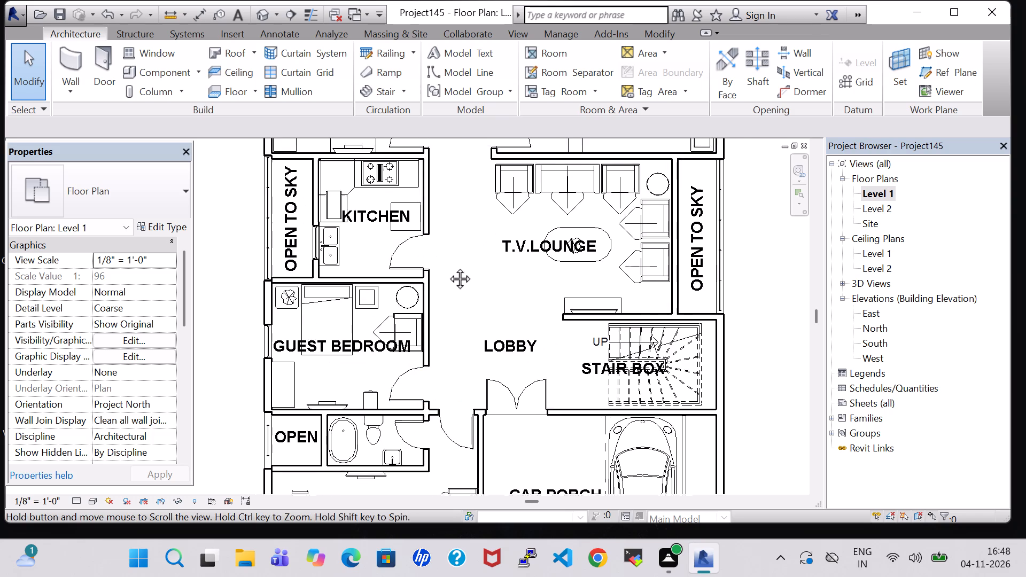
middle_drag(448, 267, 503, 392)
scroll(502, 389, down, 2)
middle_drag(503, 339, 515, 390)
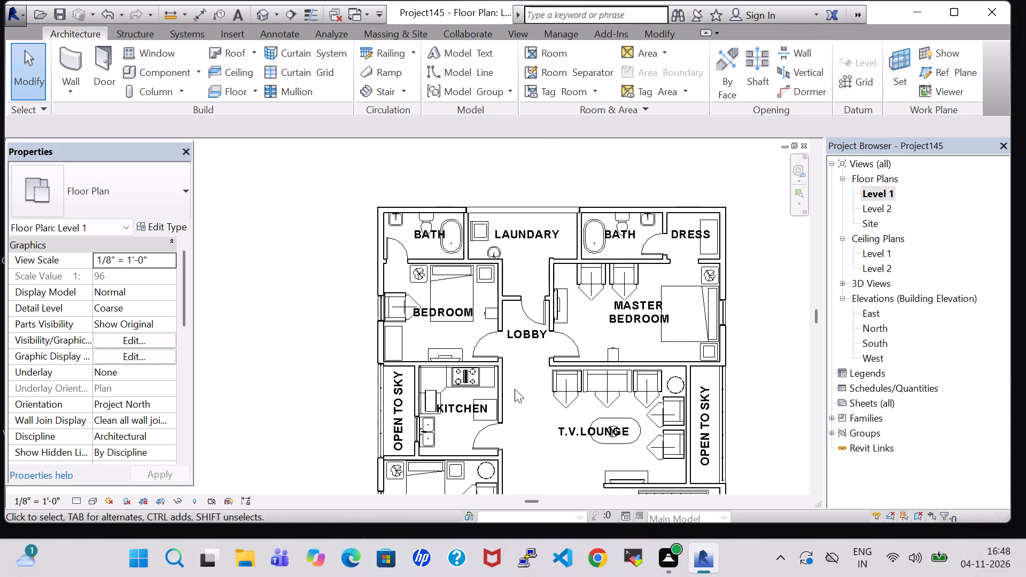
middle_drag(515, 389, 516, 304)
scroll(527, 354, up, 1)
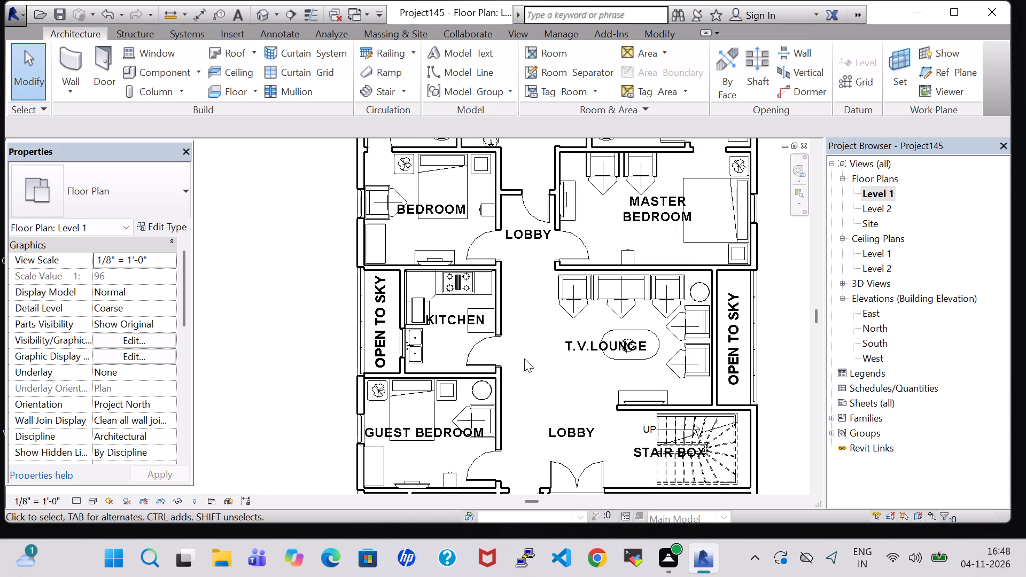
scroll(524, 358, up, 3)
middle_drag(521, 358, 538, 312)
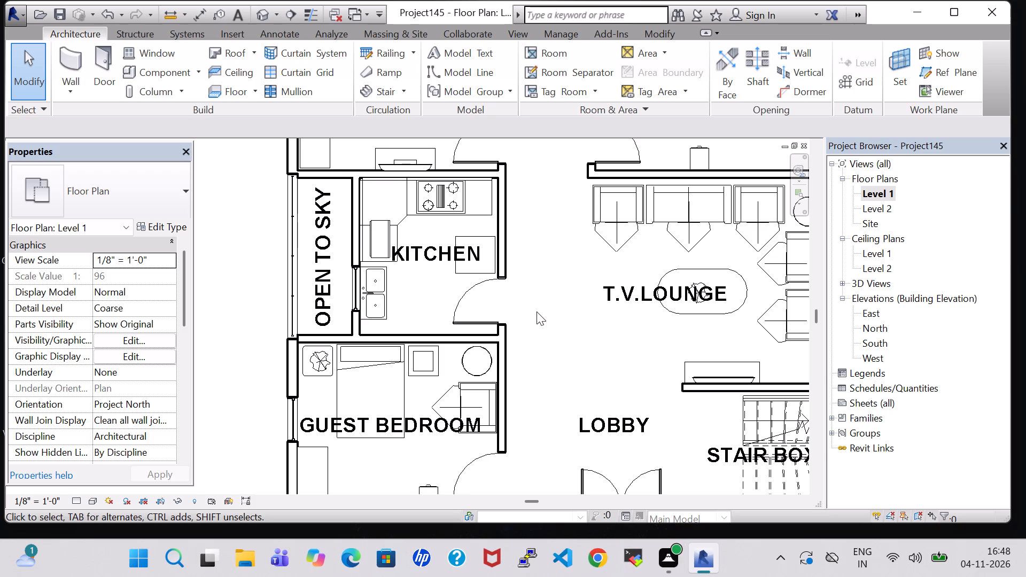
scroll(537, 311, up, 1)
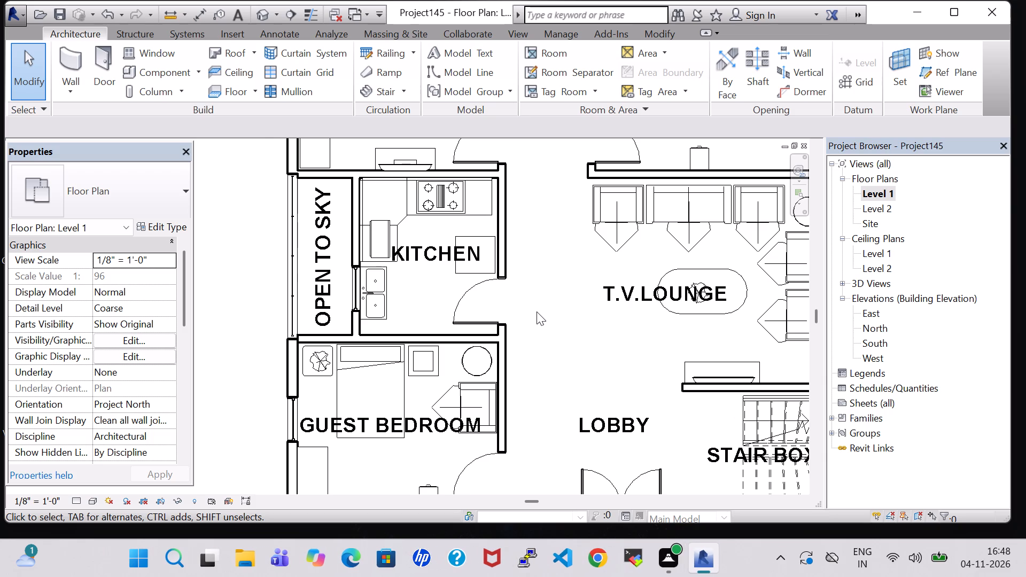
click(537, 311)
scroll(537, 309, down, 5)
middle_drag(537, 309, 511, 305)
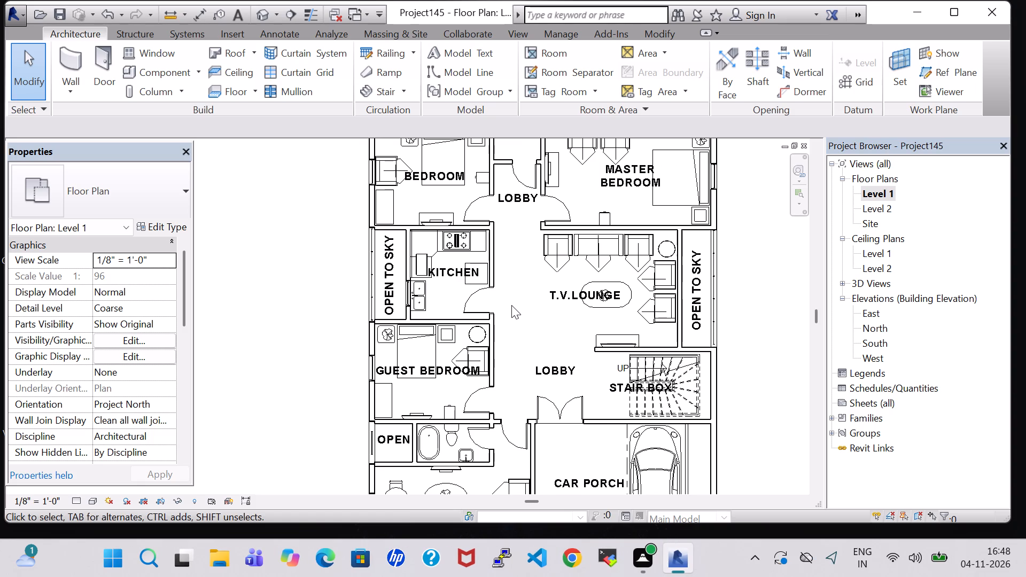
click(517, 332)
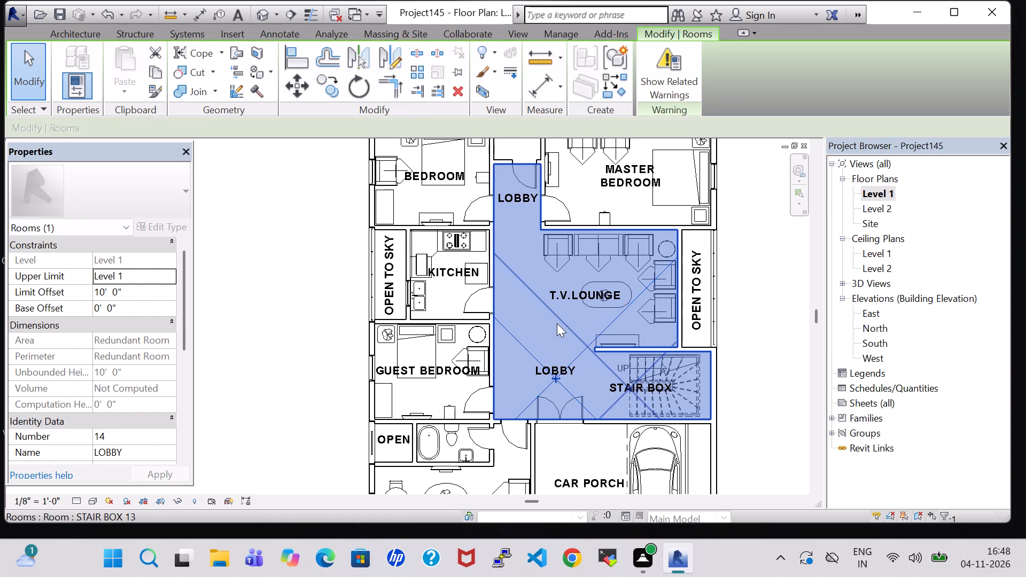
click(557, 323)
scroll(557, 323, down, 1)
click(743, 306)
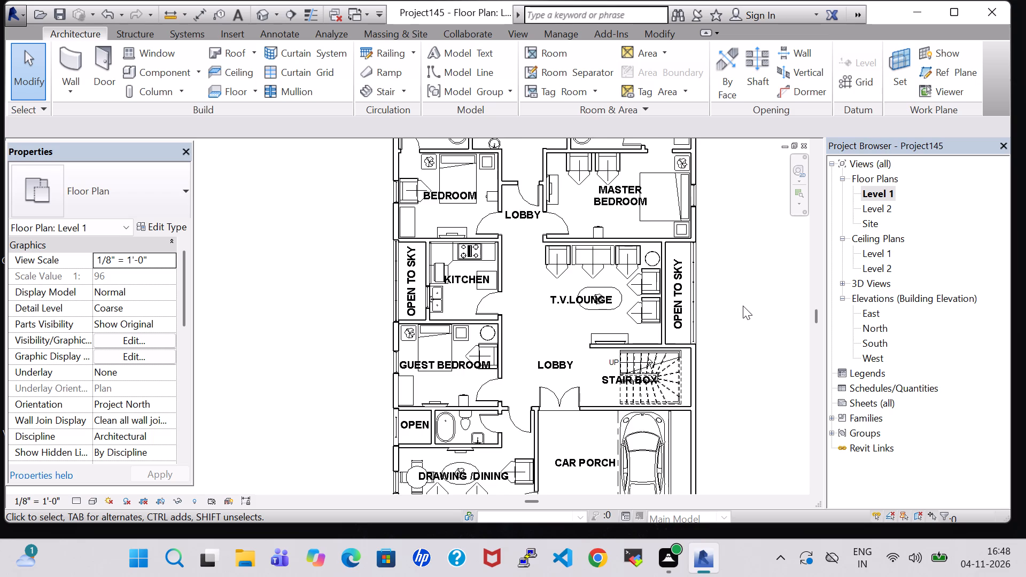
scroll(743, 306, down, 5)
middle_drag(743, 306, 691, 260)
scroll(687, 302, up, 5)
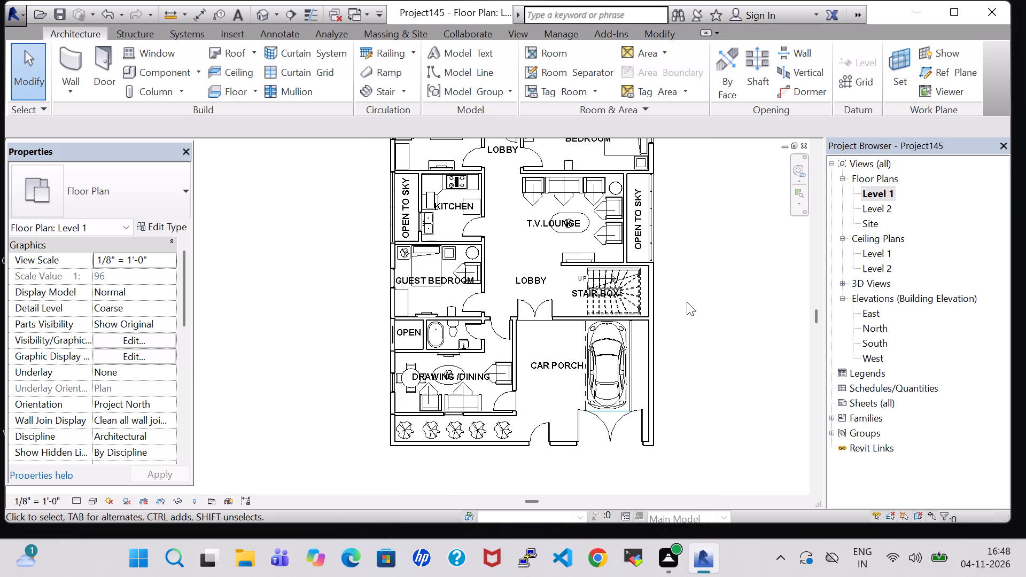
Place four RPC Plant - Tropical Jungle Flame - 3' plants in the car porch, two beside the car and two along the west wall.
click(470, 453)
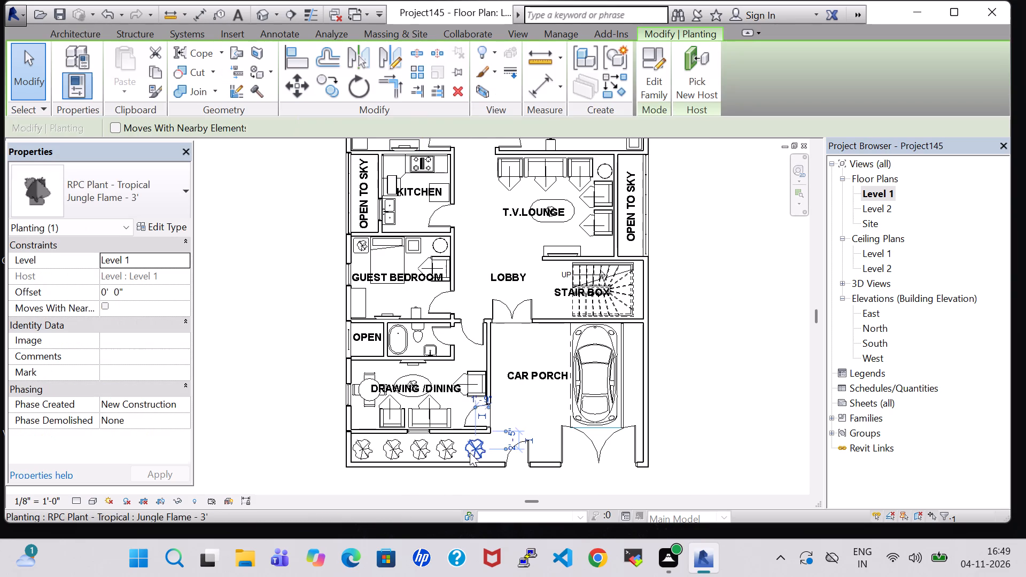
right_click(470, 453)
click(549, 274)
click(554, 287)
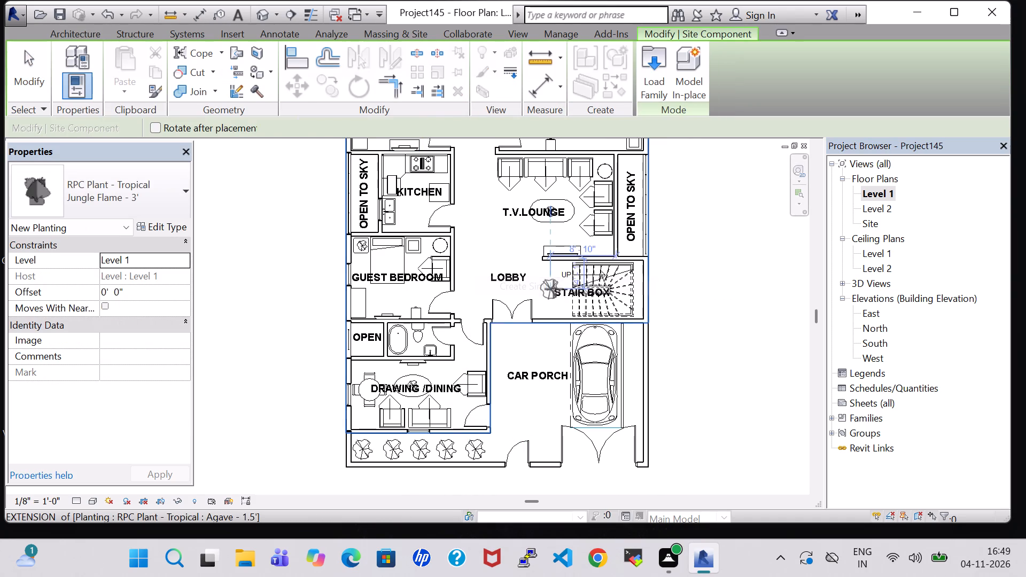
click(555, 340)
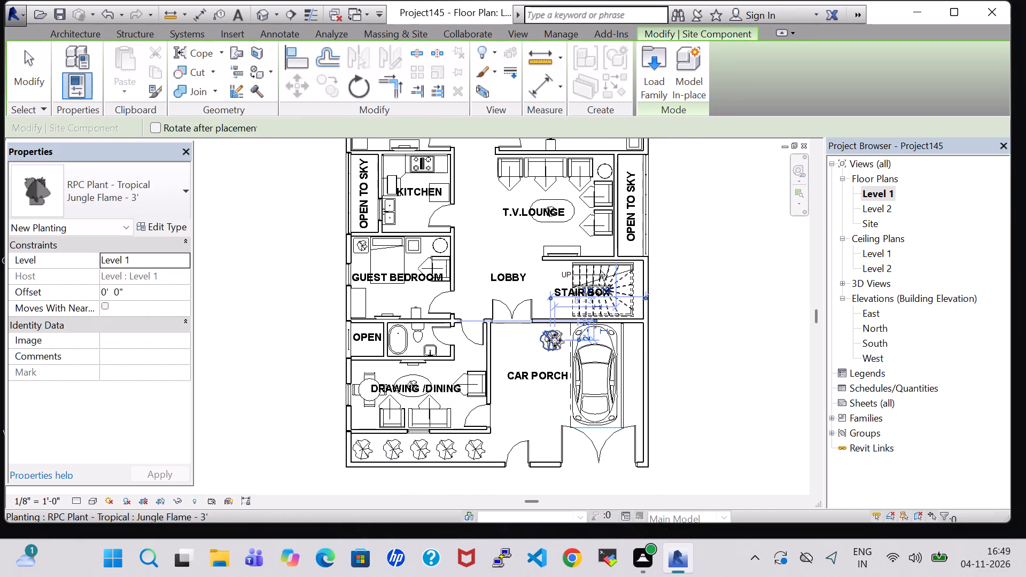
click(555, 376)
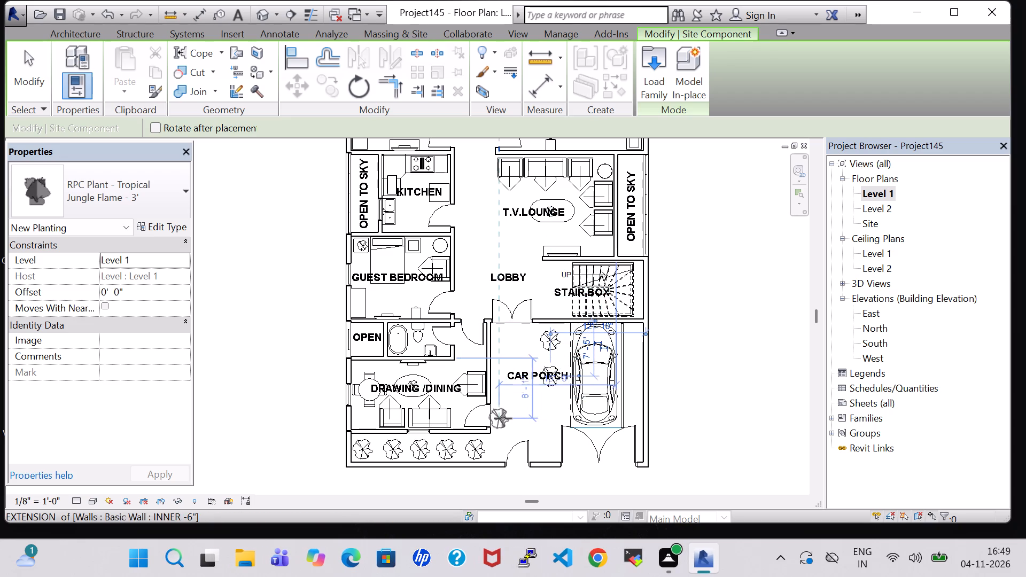
click(503, 417)
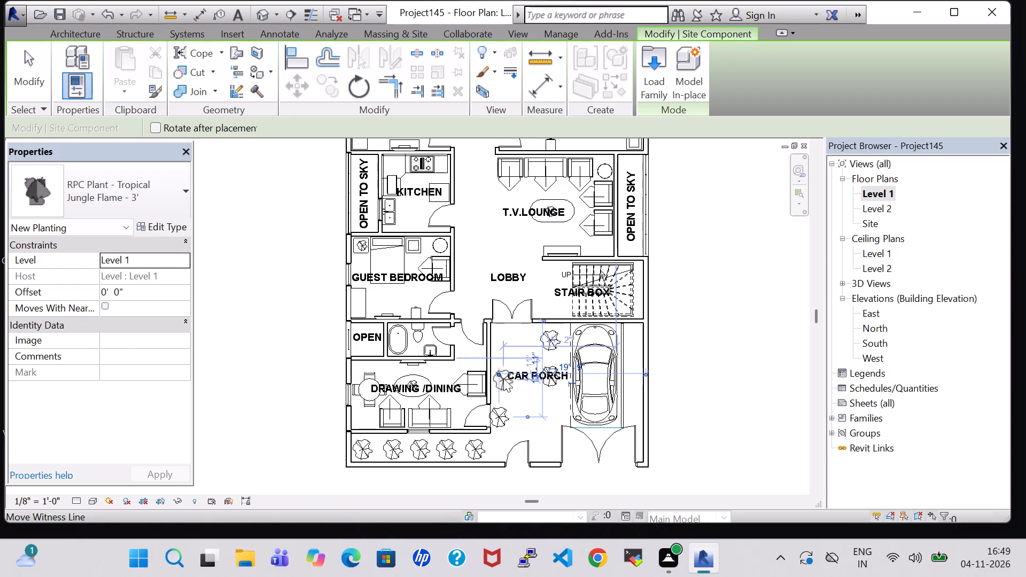
click(501, 369)
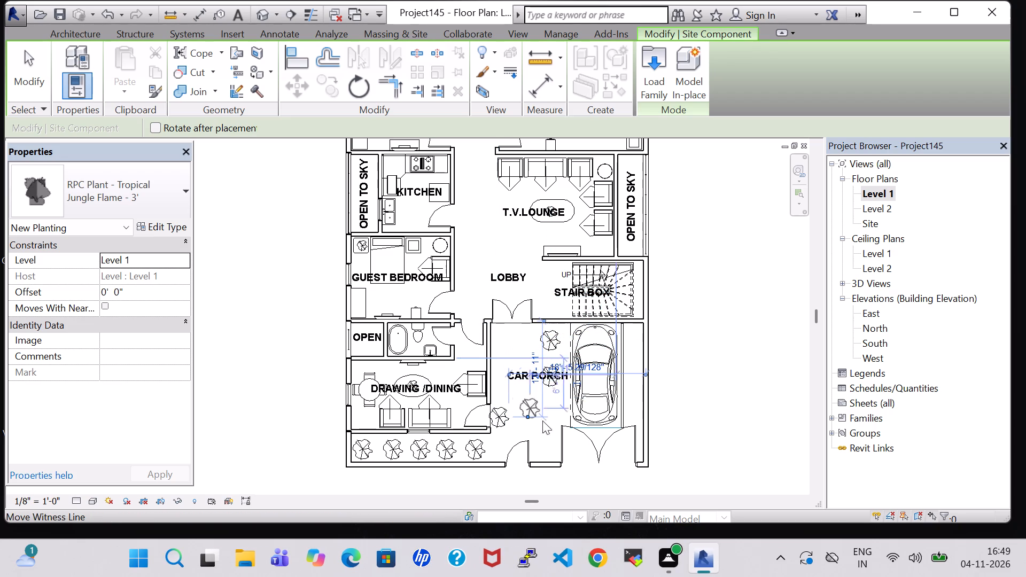
scroll(541, 383, up, 8)
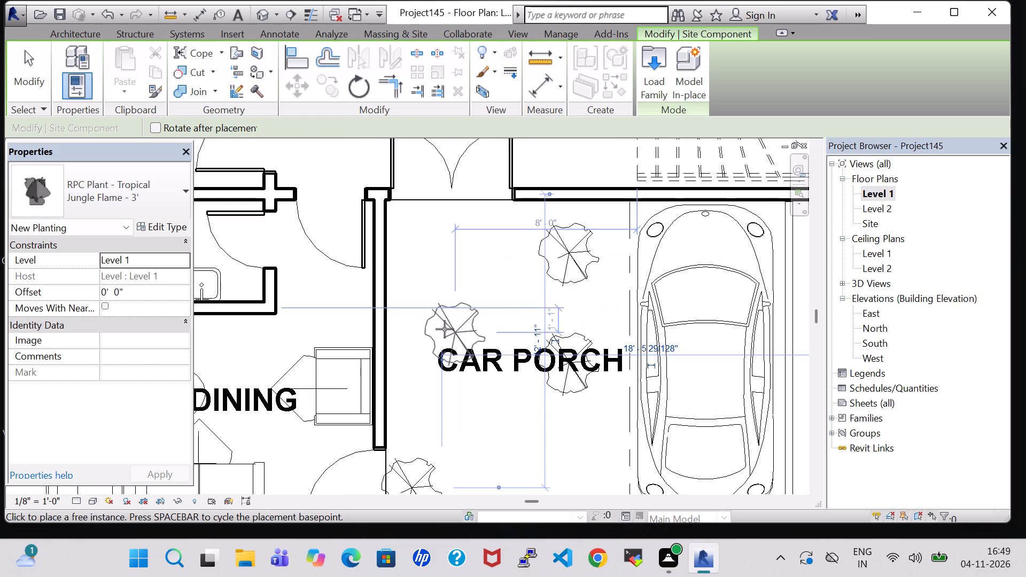
click(422, 329)
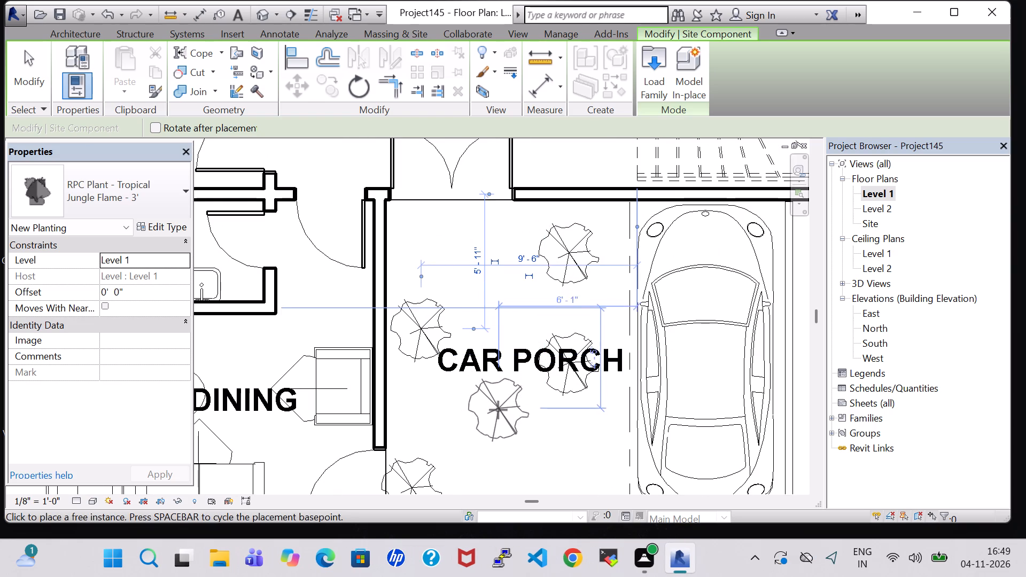
key(Escape)
key(Escape)
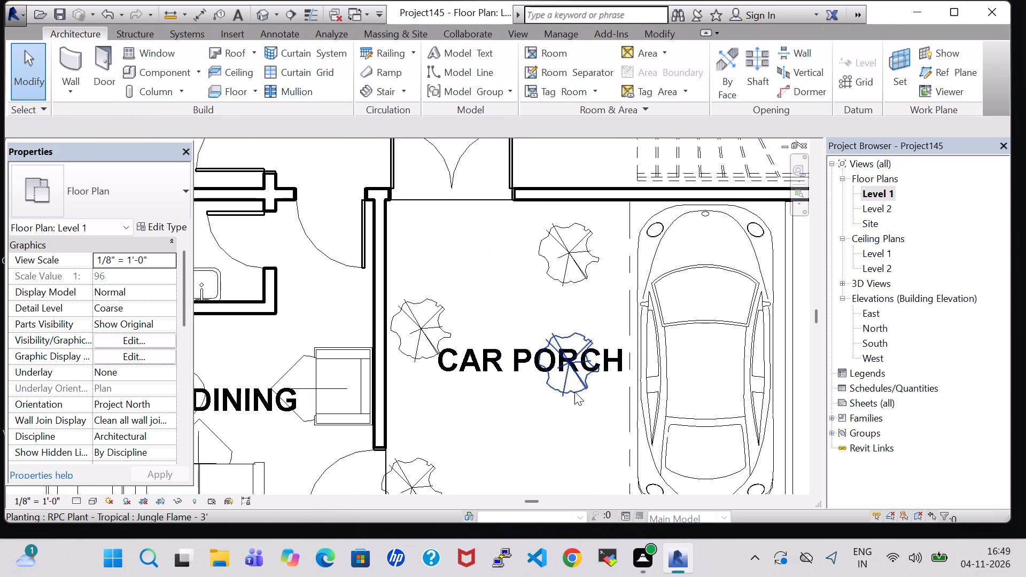
Nudge the southern plant beside the car thirteen increments south and four increments east.
click(574, 392)
key(Down)
key(Down)
key(Down)
key(Down)
key(Down)
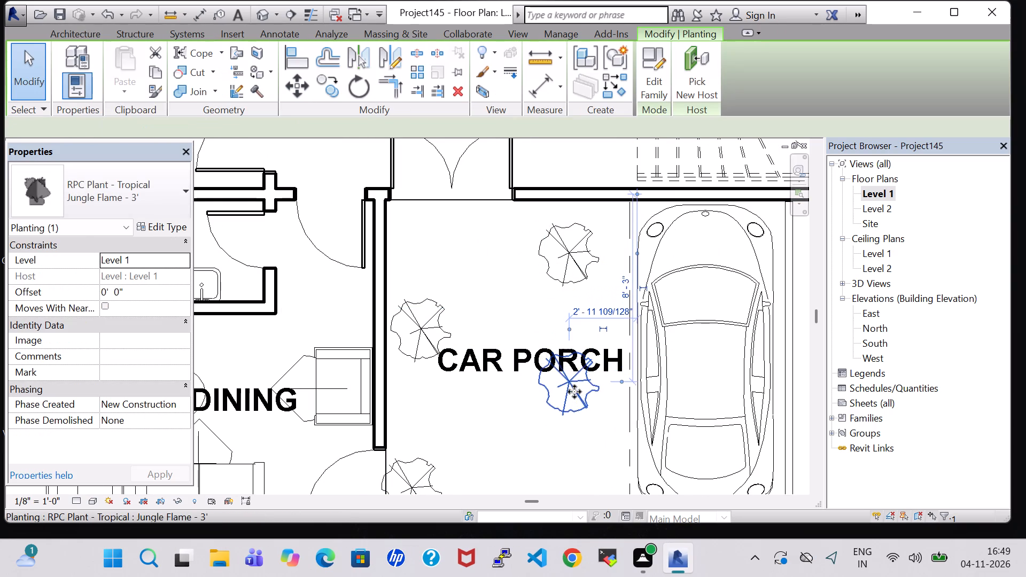
key(Down)
key(Down)
key(Down)
key(Down)
key(Down)
key(Down)
key(Down)
key(Right)
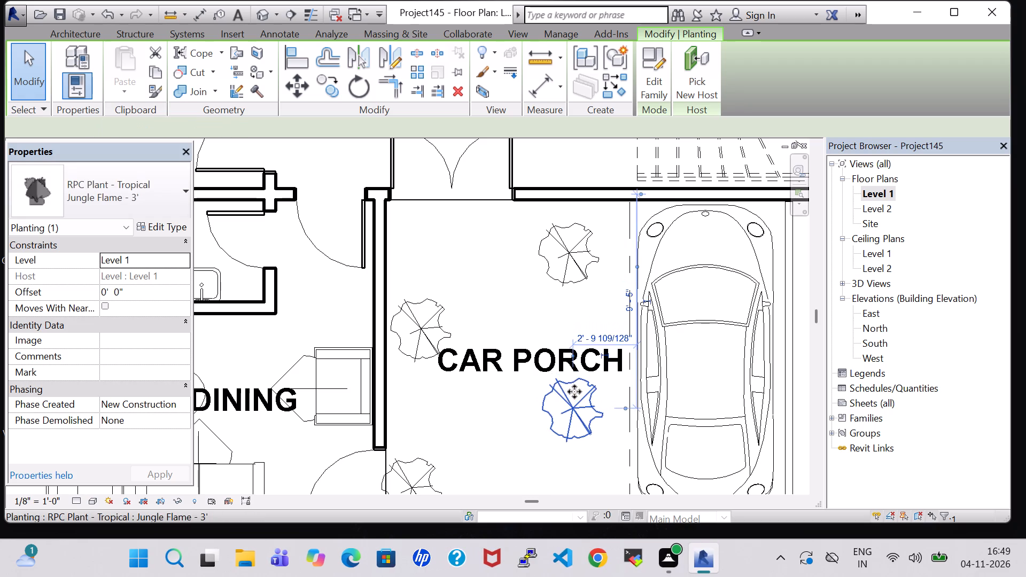
key(Down)
key(Right)
key(Right)
key(Right)
click(501, 235)
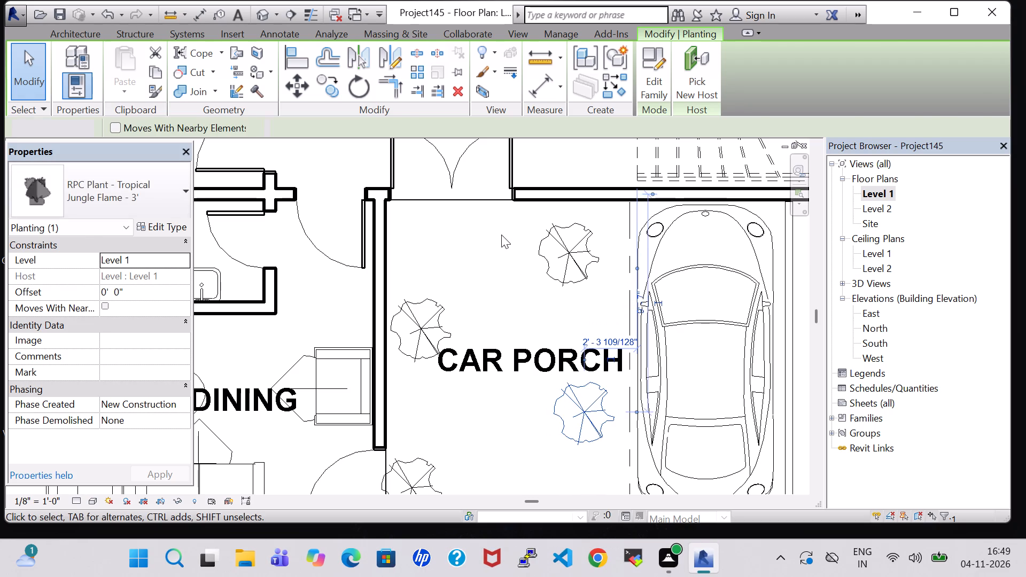
Change the northern plant along the car porch's west wall to RPC Plant - Tropical Crane Lily - 3'.
click(438, 303)
click(146, 199)
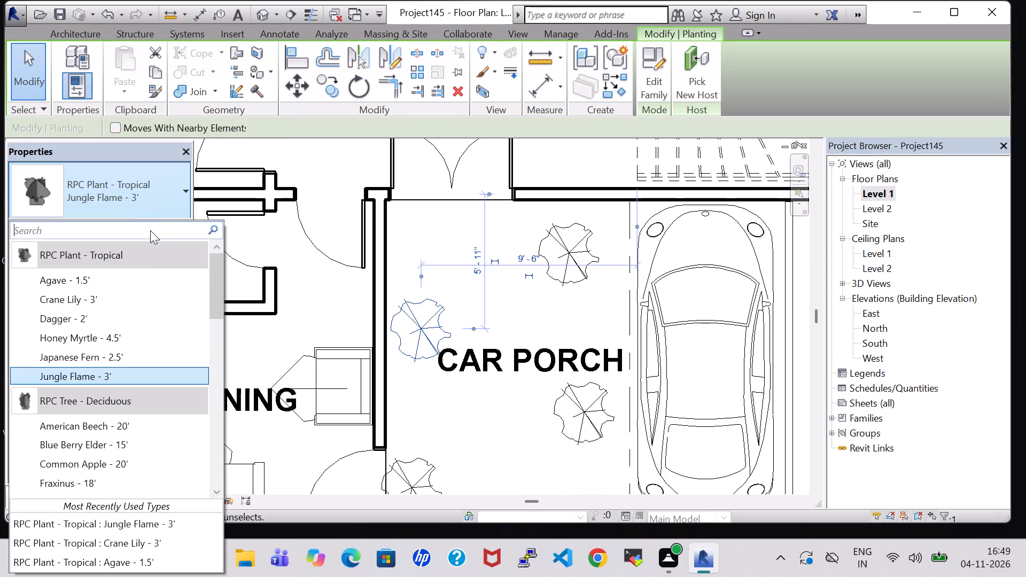
click(134, 298)
click(496, 441)
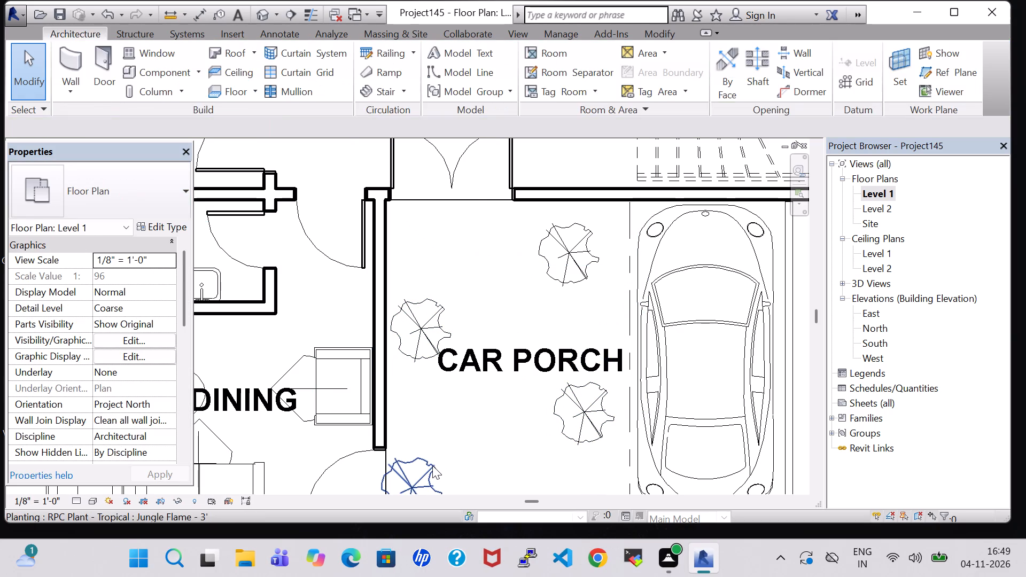
Nudge the southern plant by the car porch's west wall one increment east and eleven increments north.
click(432, 465)
scroll(440, 454, down, 3)
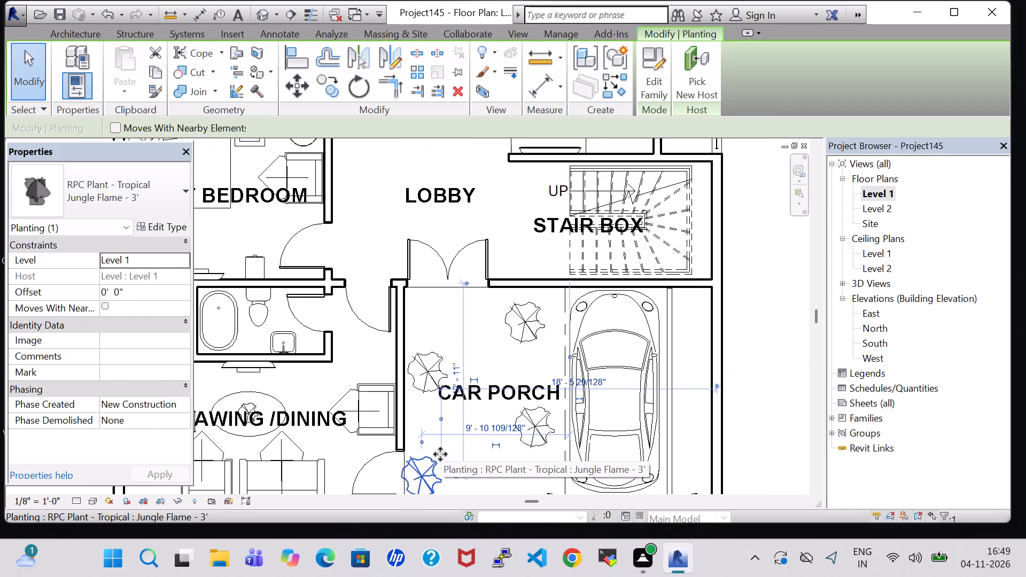
key(Right)
scroll(440, 454, down, 2)
middle_drag(440, 454, 440, 412)
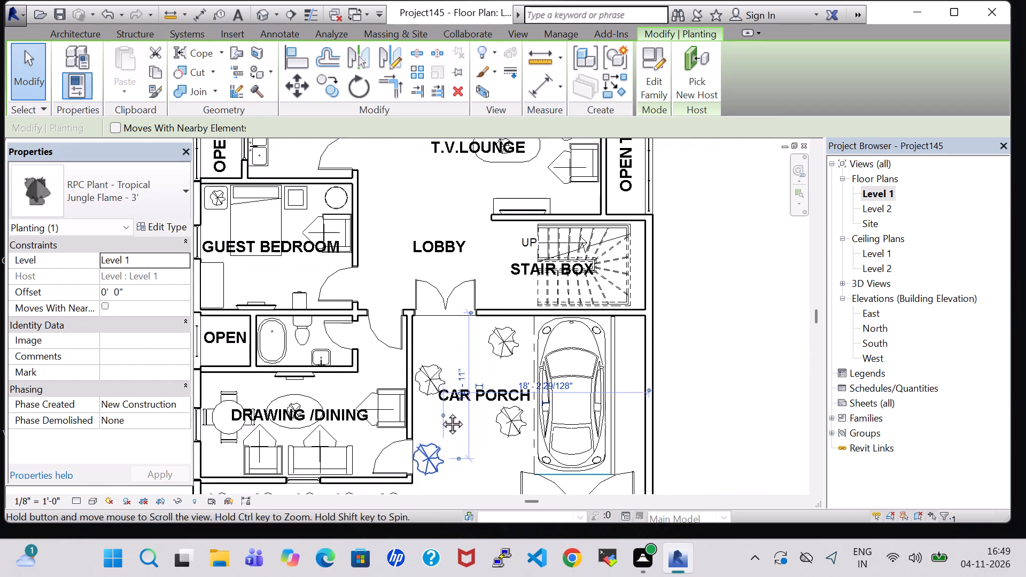
middle_drag(440, 412, 442, 365)
key(Up)
key(Up)
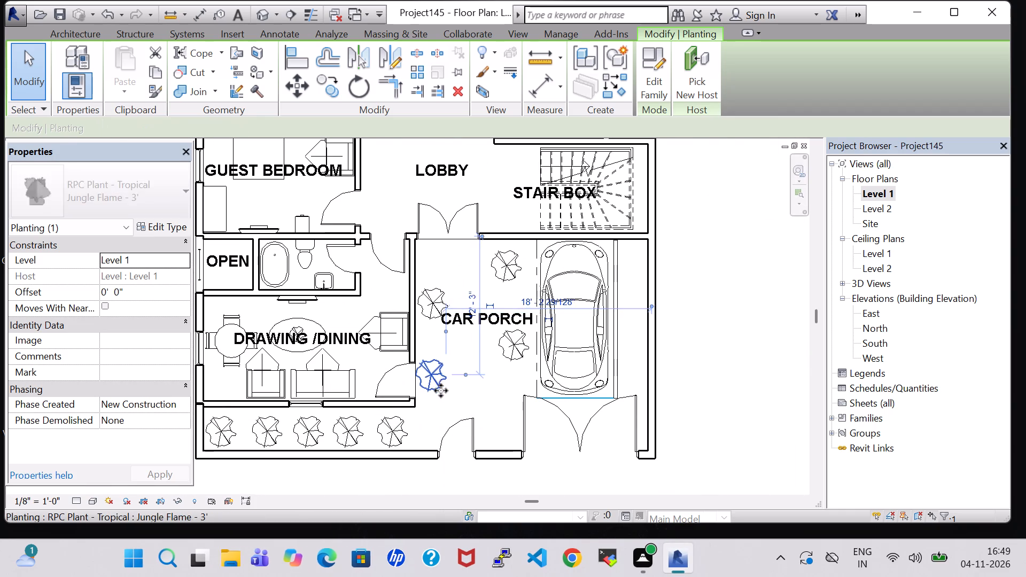
key(Up)
key(Up)
key(Up)
key(Up)
key(Up)
key(Up)
key(Up)
key(Up)
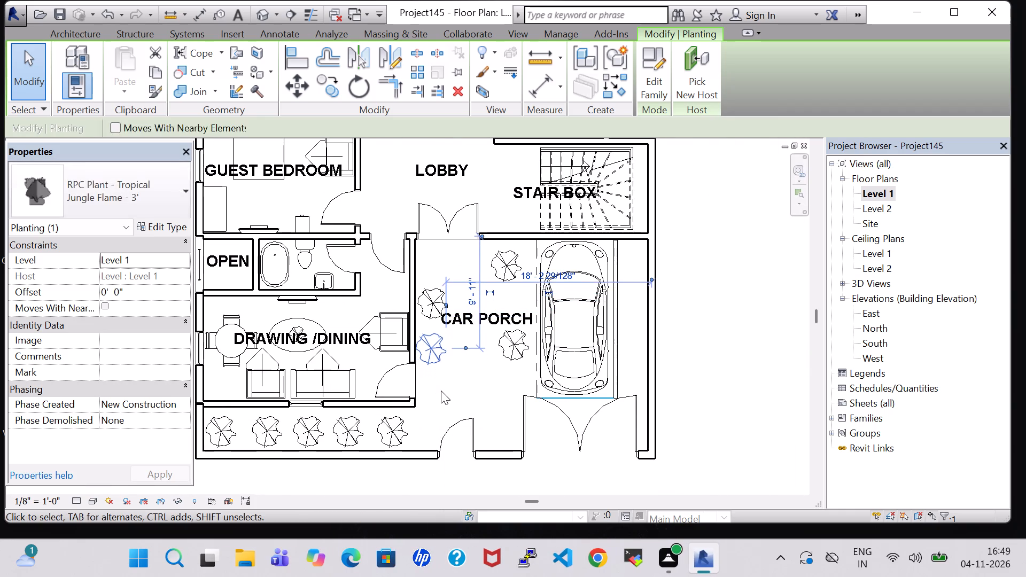
key(Up)
click(485, 378)
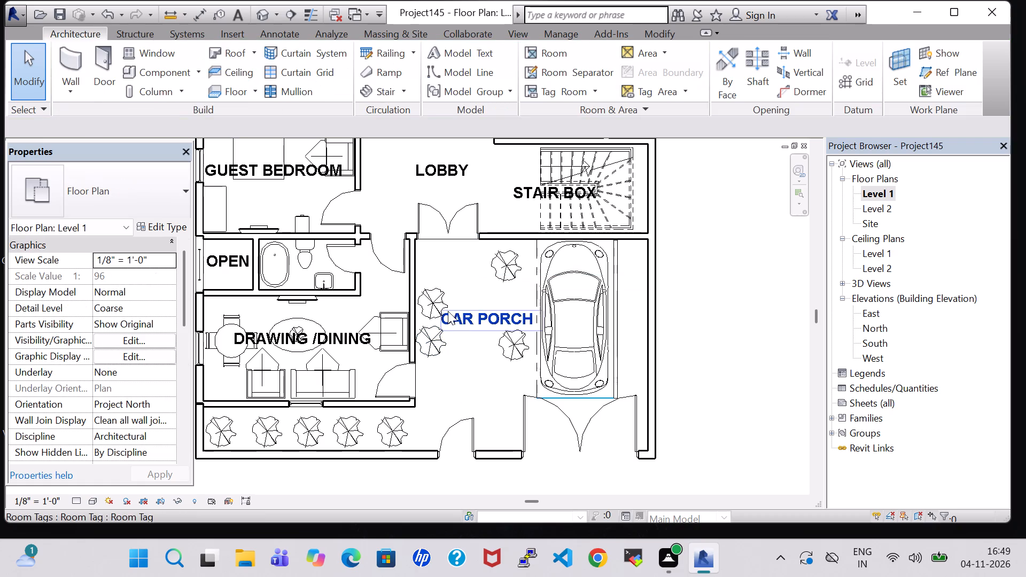
Nudge the car porch's Crane Lily plant two increments north along the west wall.
click(425, 288)
key(Up)
key(Up)
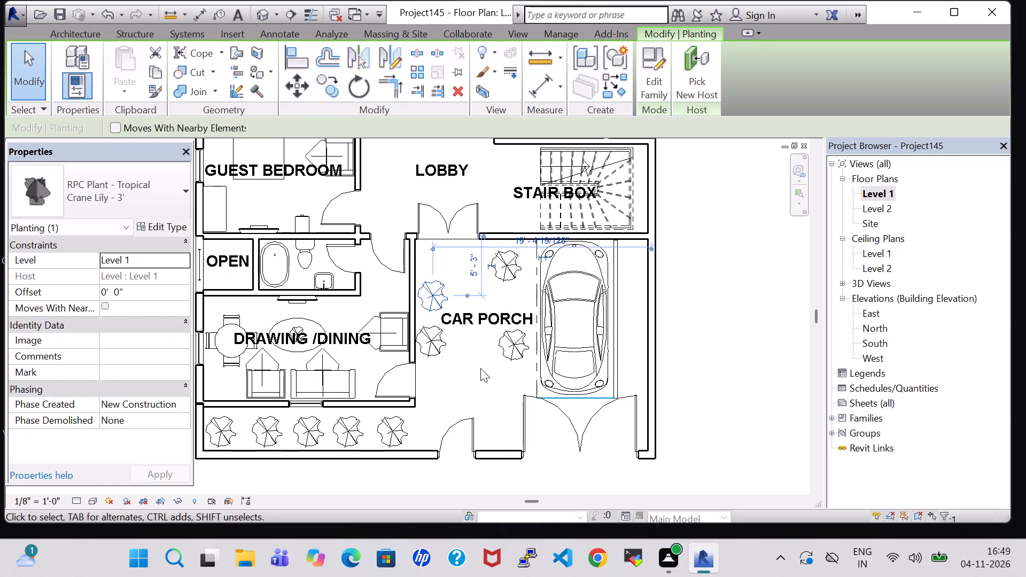
click(480, 368)
Nudge the northern plant beside the car two increments east, in line with the plant to its south.
click(502, 273)
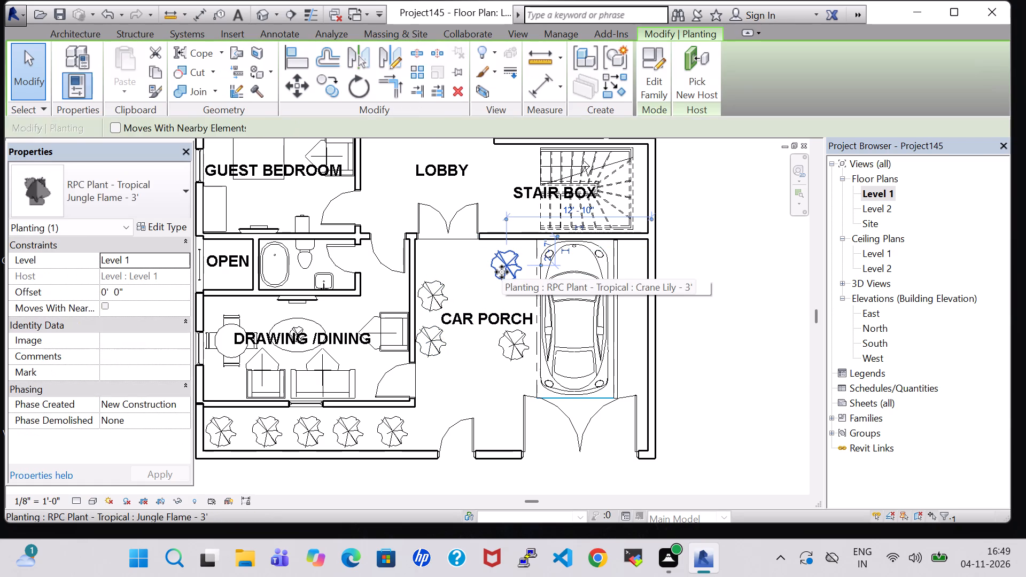
key(Right)
key(Right)
key(Up)
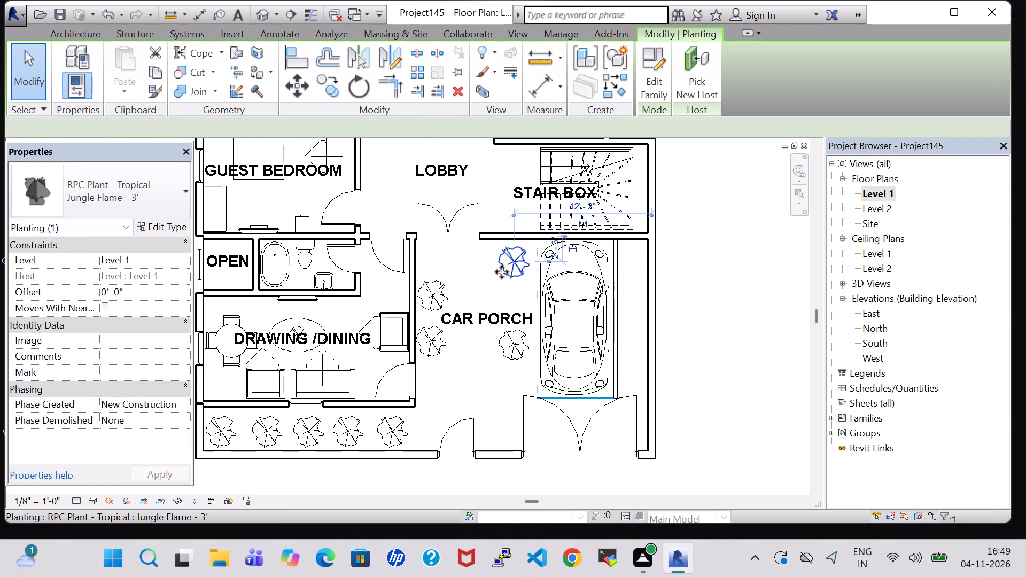
key(Down)
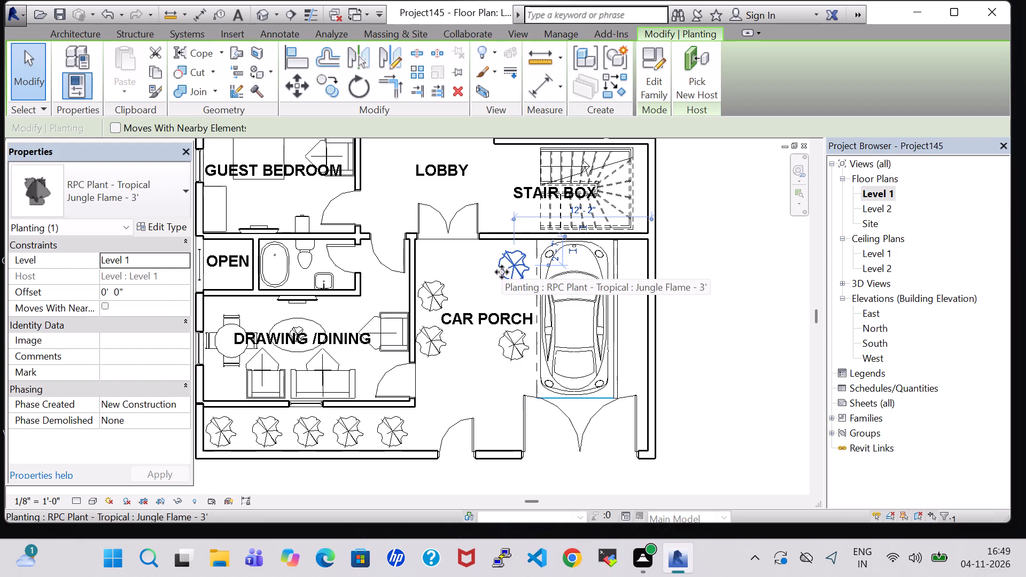
click(748, 375)
middle_drag(368, 252, 405, 357)
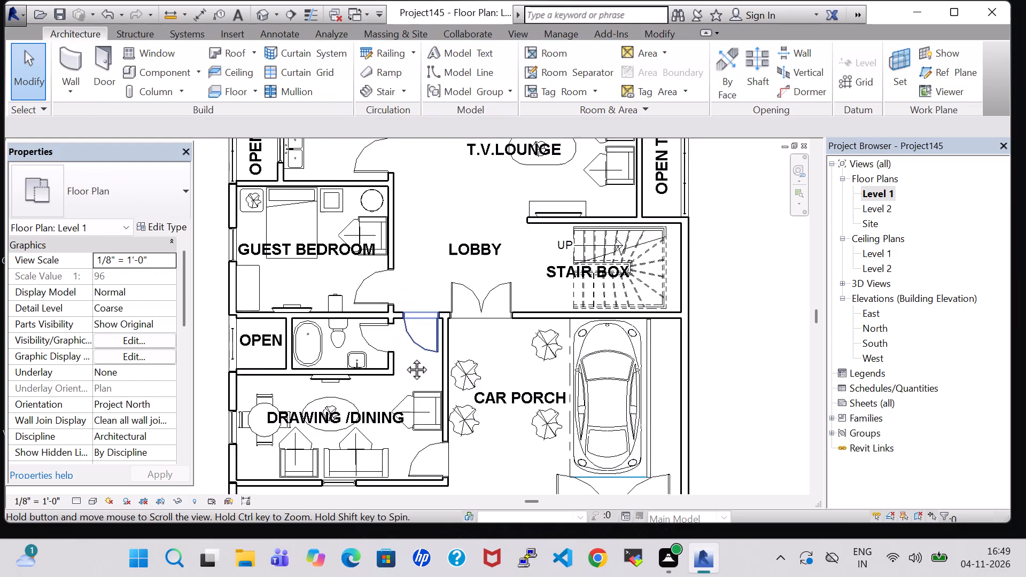
Examine the car porch plants, the car and the front boundary wall's doors in the 3D view.
middle_drag(405, 357, 405, 361)
click(251, 14)
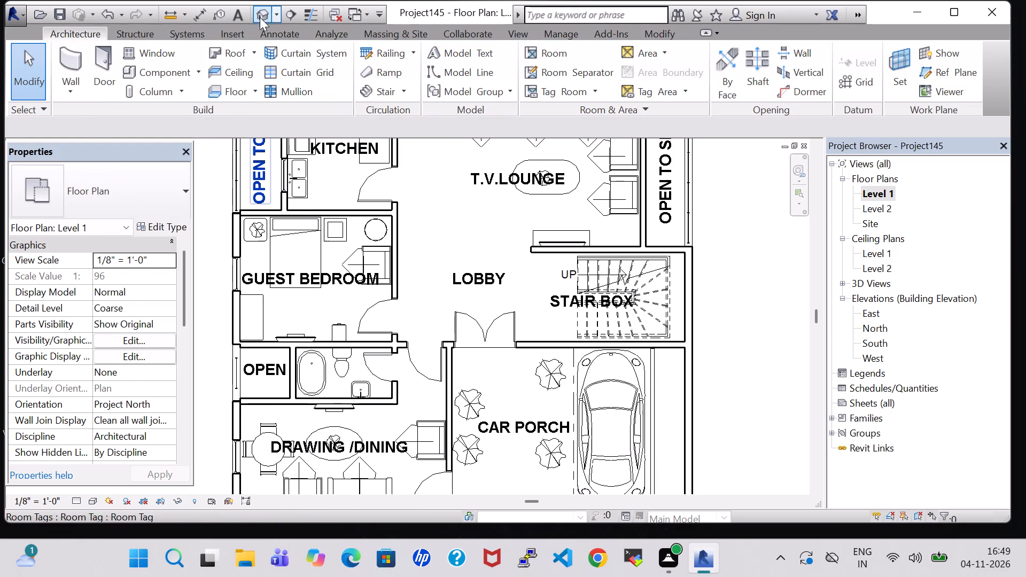
click(263, 19)
middle_drag(584, 424, 537, 217)
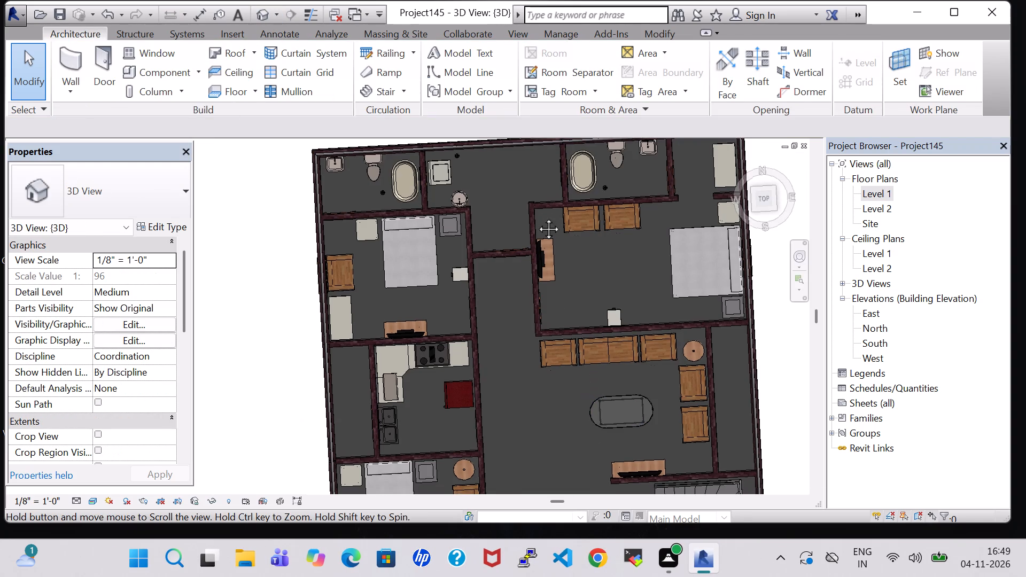
middle_drag(537, 217, 535, 178)
middle_drag(563, 362, 553, 230)
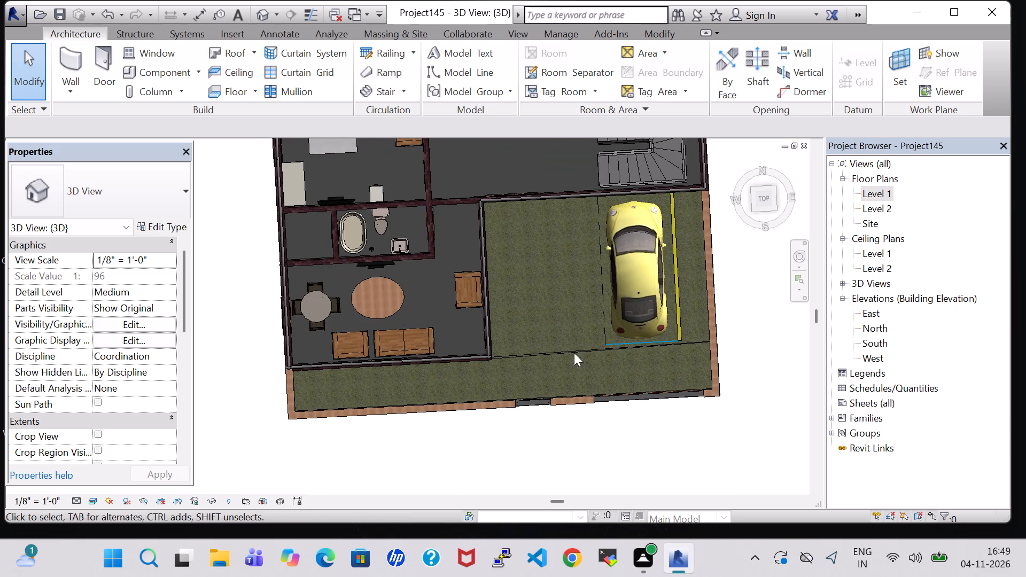
middle_drag(562, 378, 549, 176)
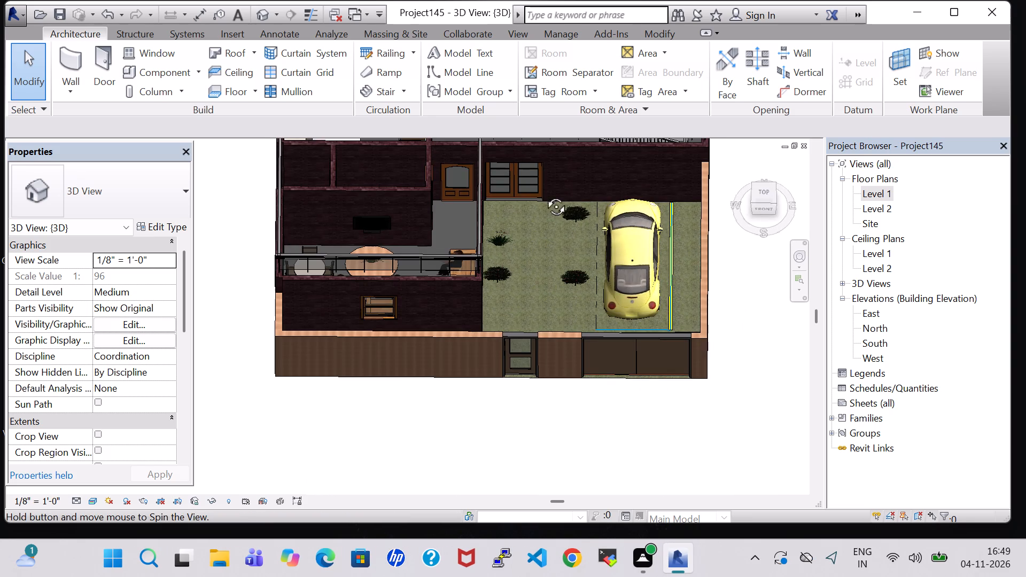
scroll(532, 343, up, 7)
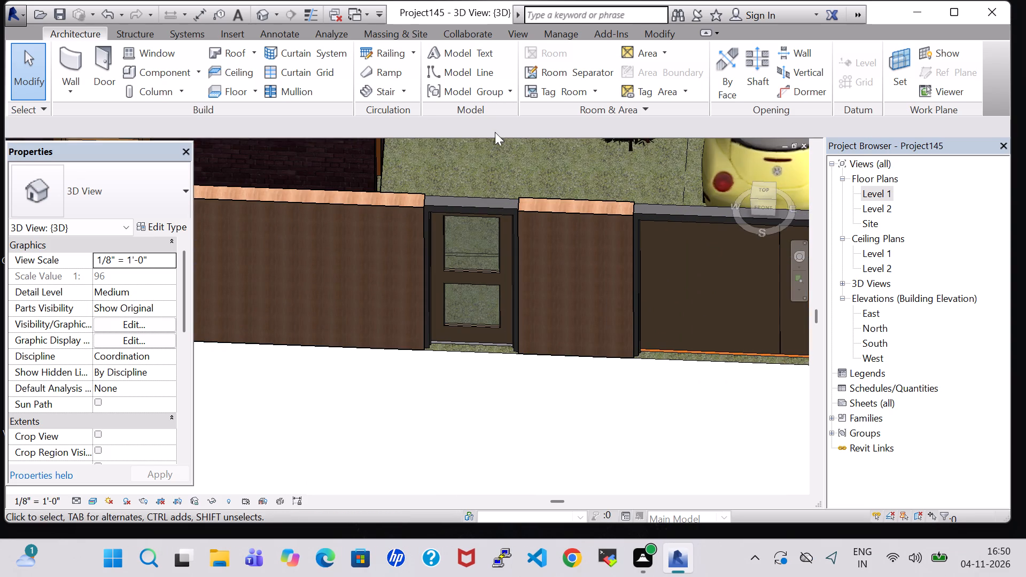
middle_drag(496, 158, 532, 427)
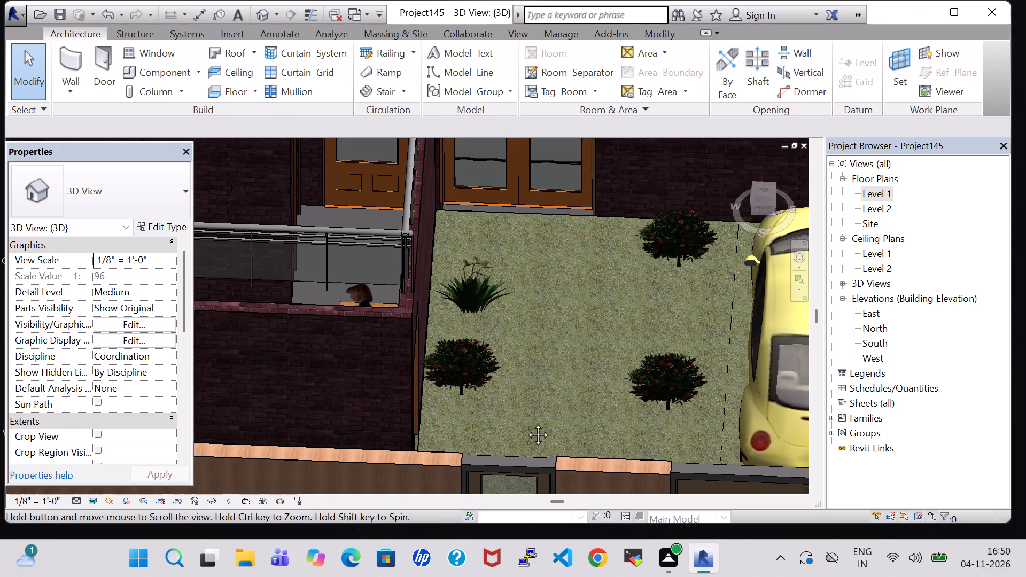
middle_drag(542, 391, 607, 421)
scroll(634, 381, down, 4)
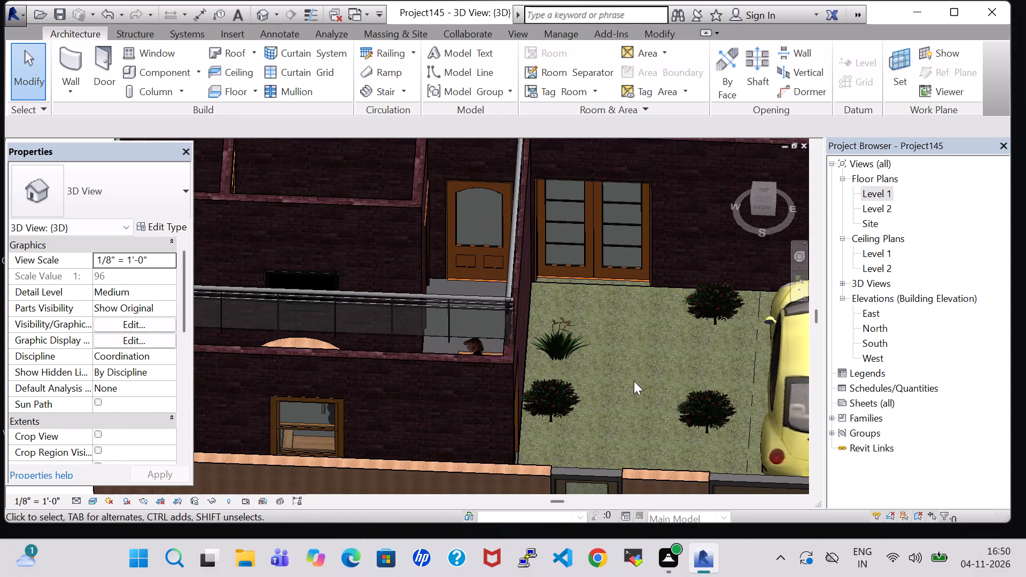
middle_drag(634, 381, 623, 220)
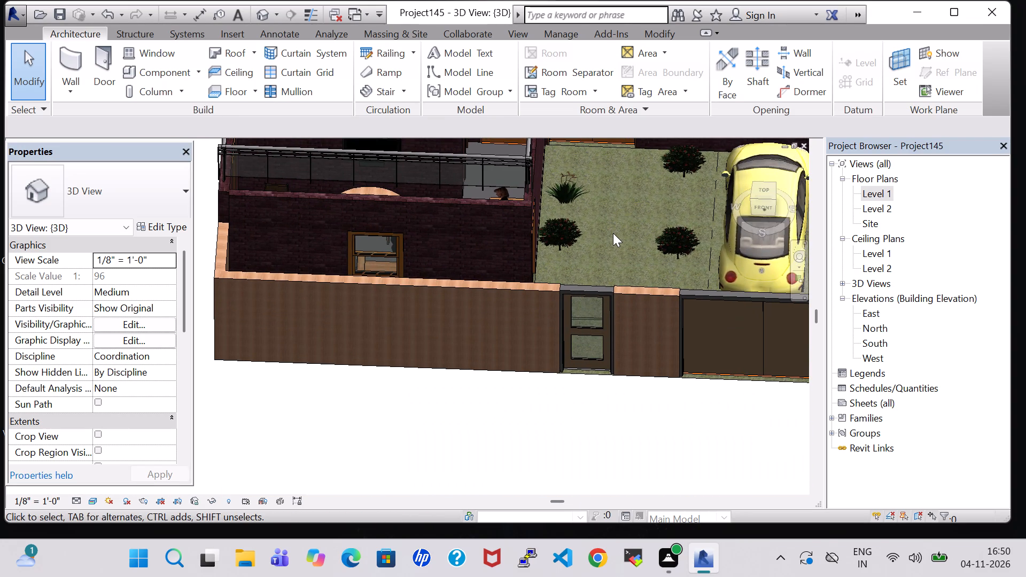
scroll(588, 287, up, 1)
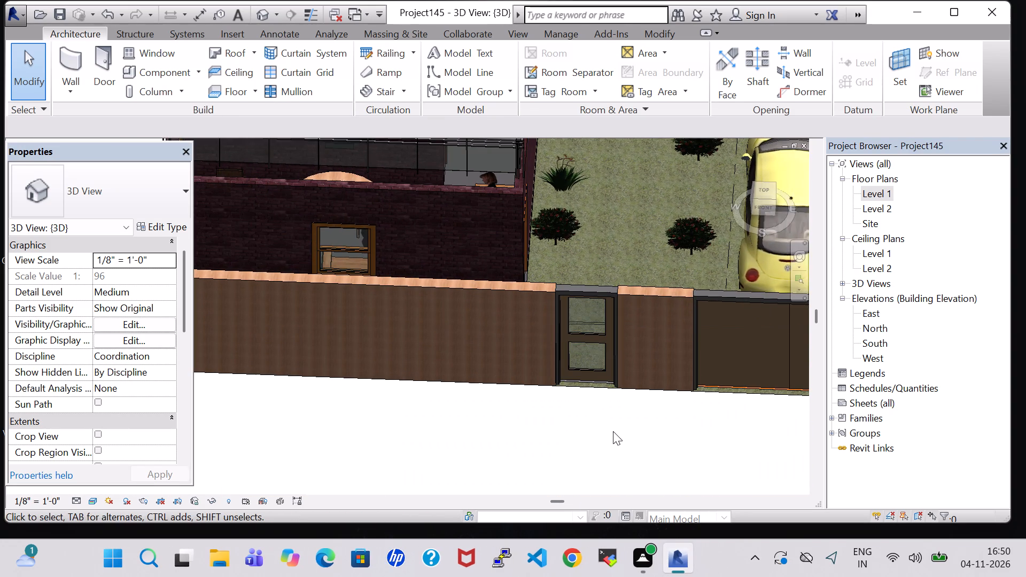
click(613, 433)
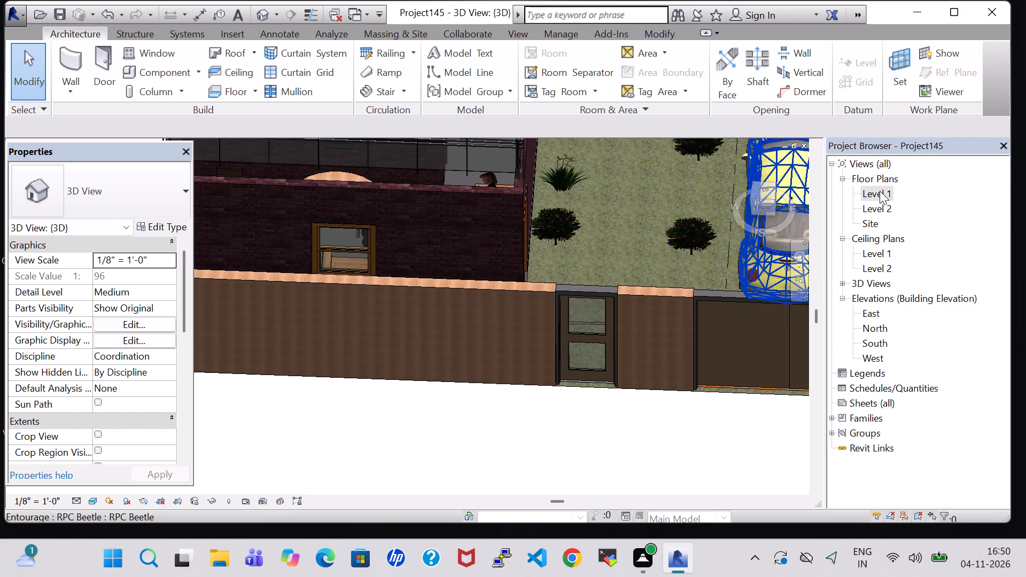
Place a tagged room on the Level 1 floor plan at the double door in the southern boundary wall.
double_click(880, 191)
scroll(554, 338, down, 6)
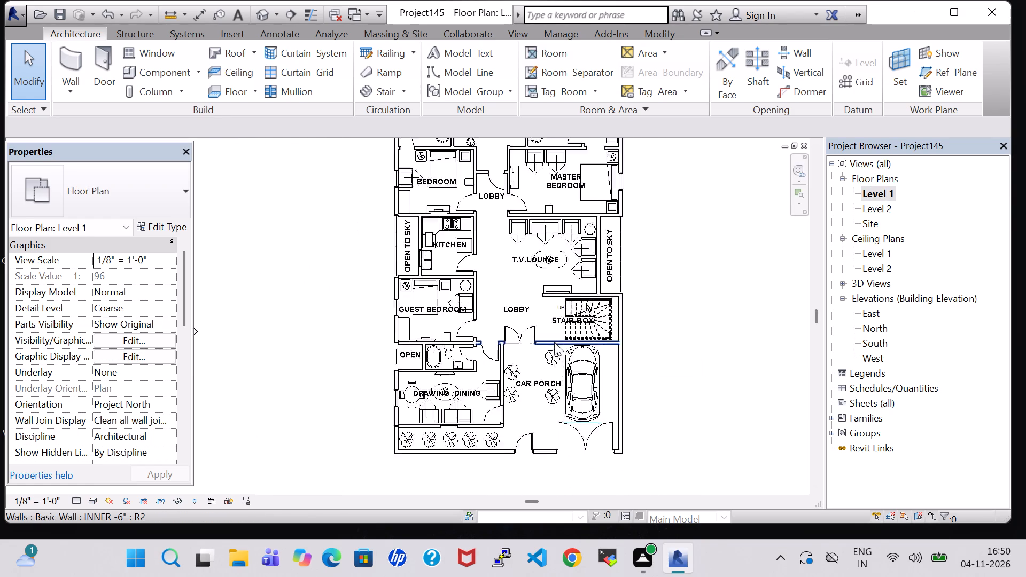
scroll(554, 342, down, 1)
middle_drag(555, 342, 557, 232)
scroll(556, 231, up, 1)
click(683, 275)
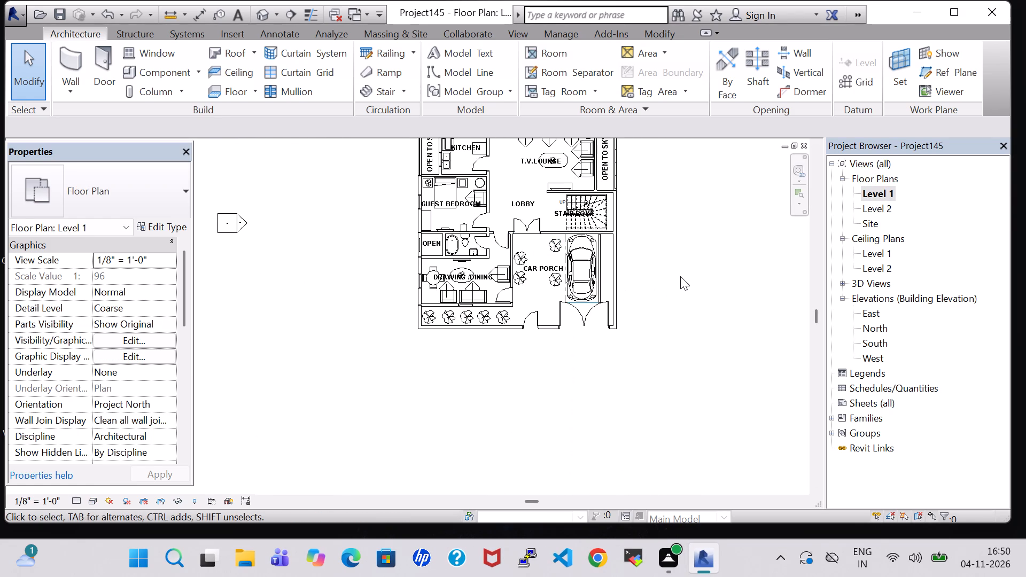
click(657, 261)
middle_drag(662, 264, 677, 289)
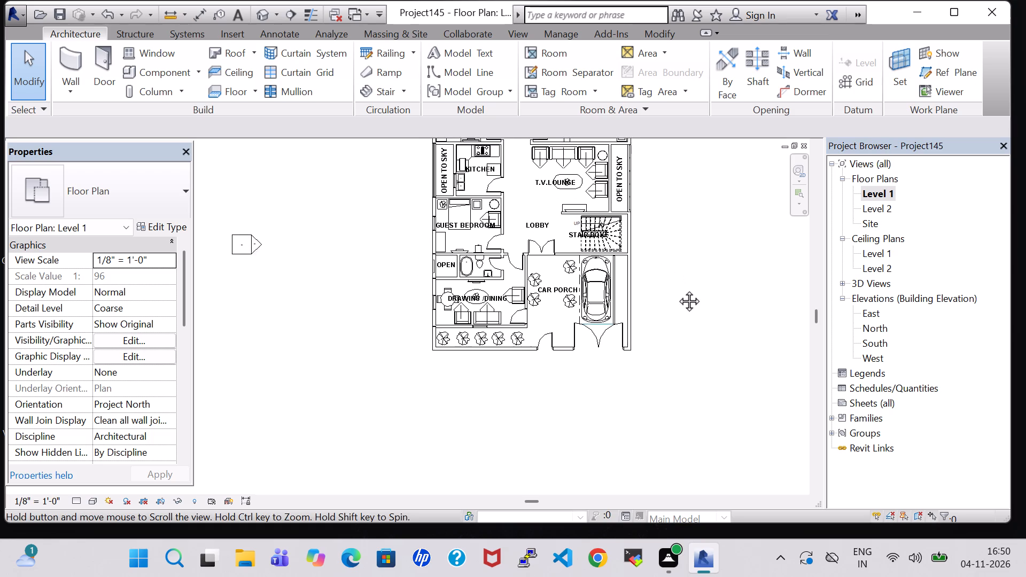
middle_drag(677, 289, 690, 360)
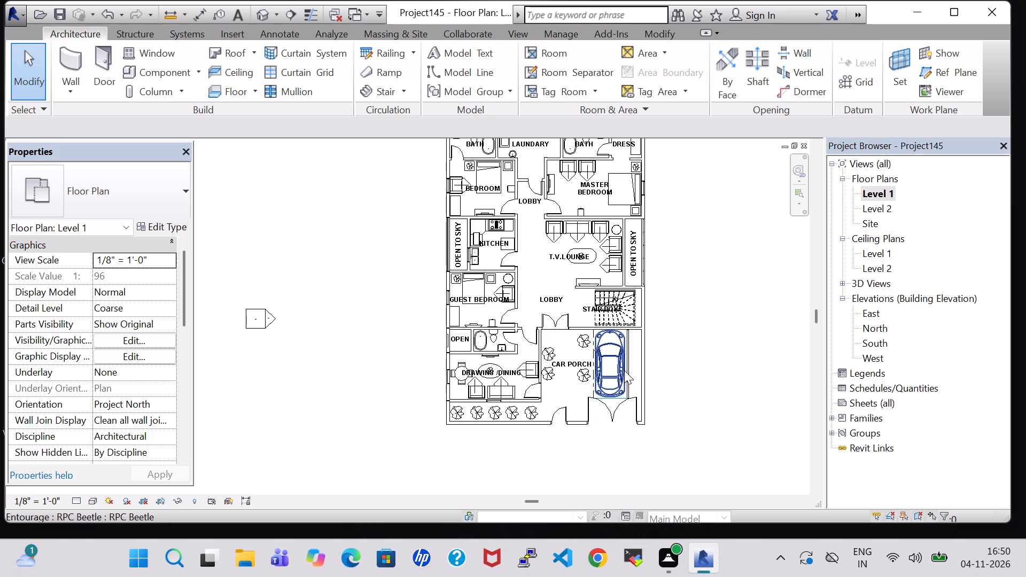
click(554, 57)
click(610, 414)
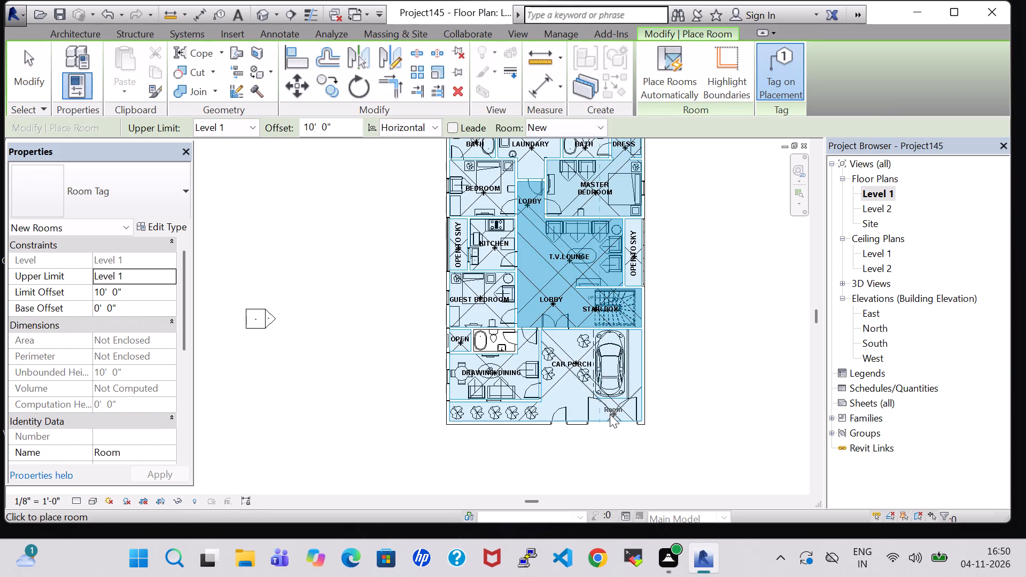
click(882, 503)
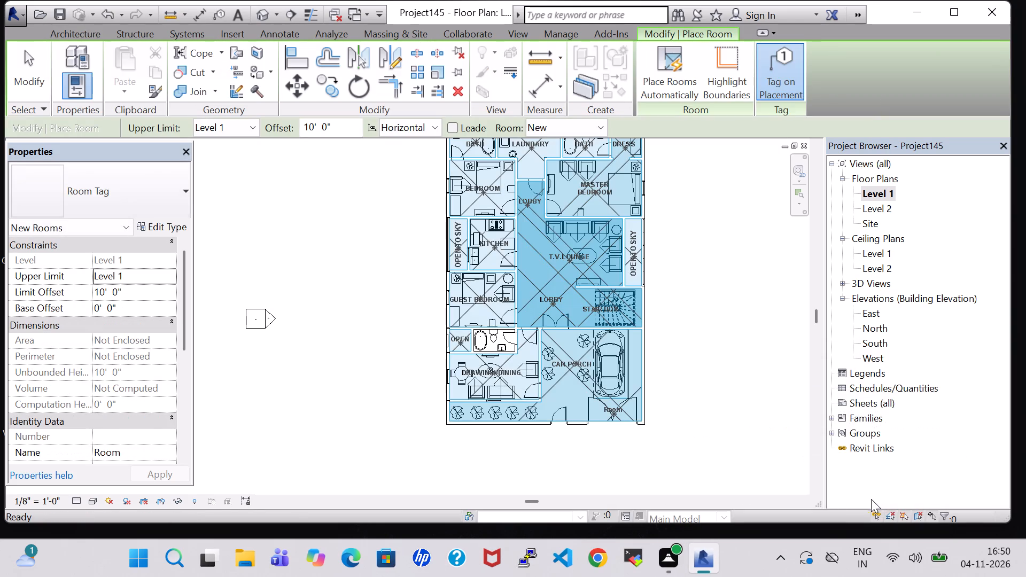
key(Escape)
key(Escape)
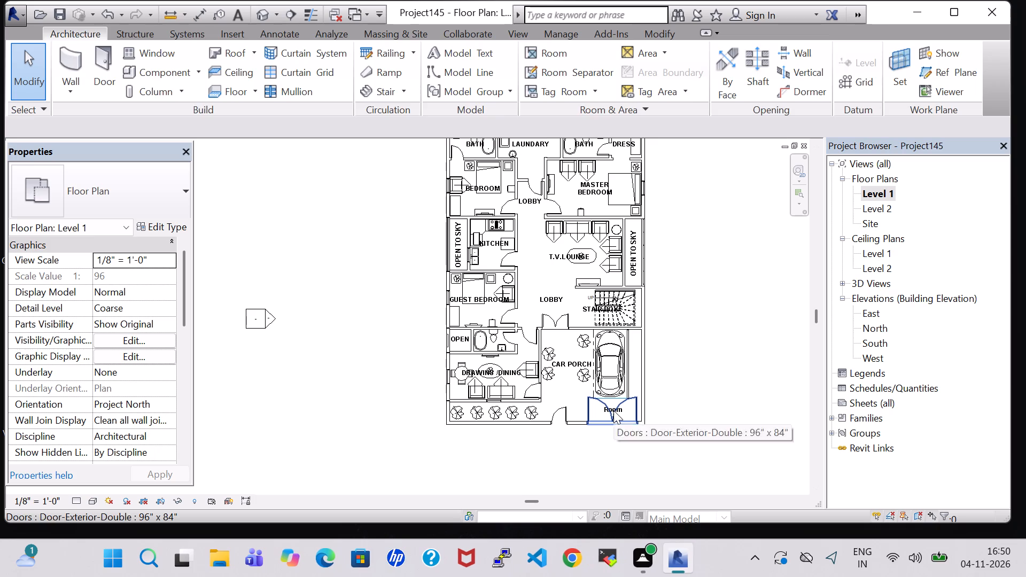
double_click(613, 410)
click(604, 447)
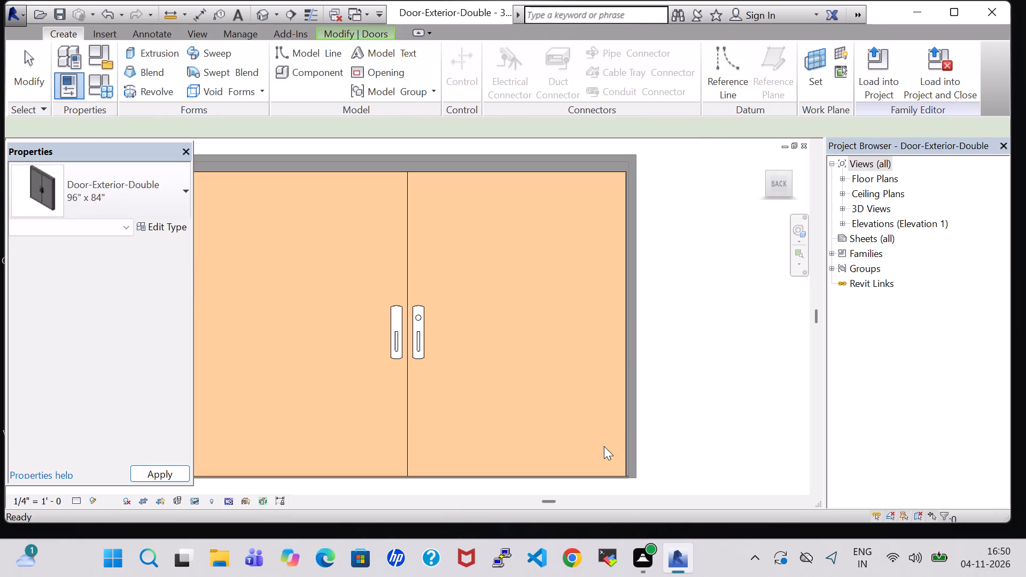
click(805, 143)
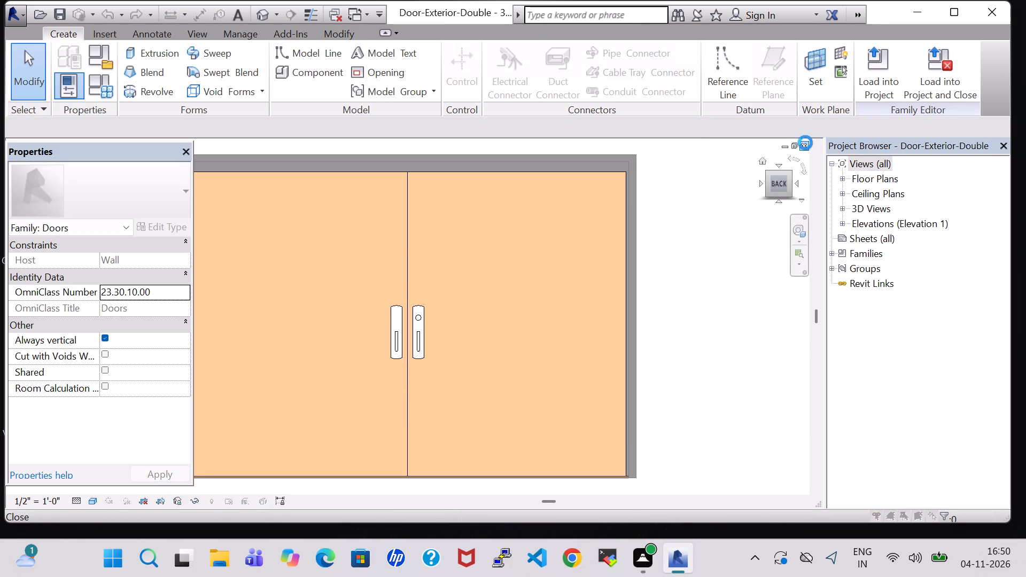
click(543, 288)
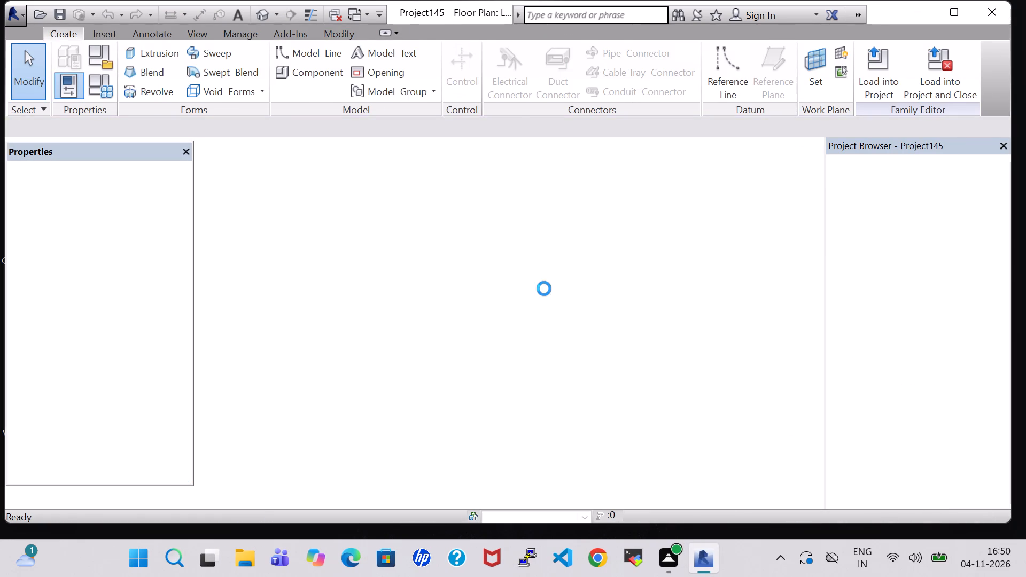
Rename the new room tag at the boundary wall's double door as MAIN GATE.
scroll(643, 424, up, 10)
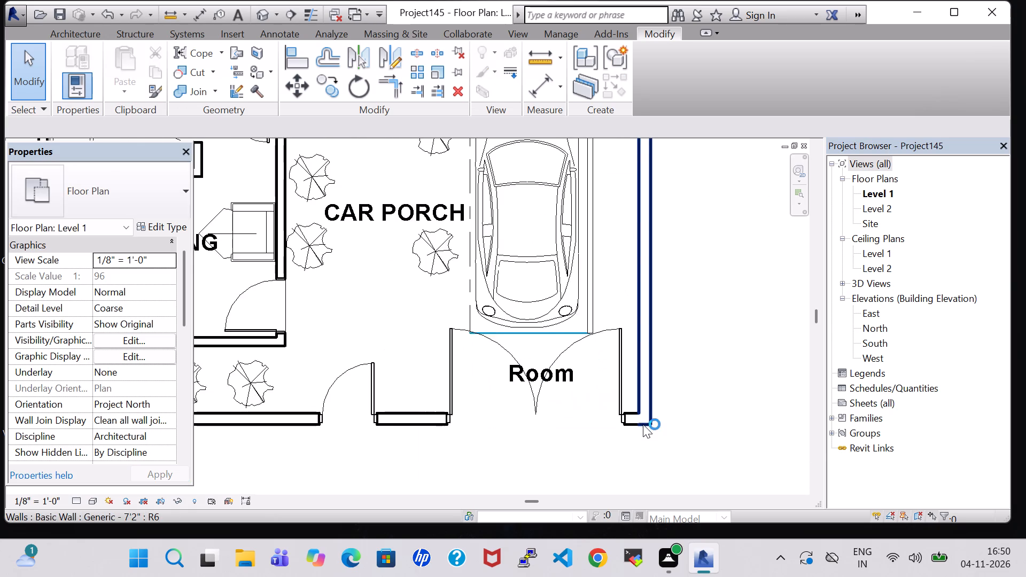
click(535, 370)
click(530, 372)
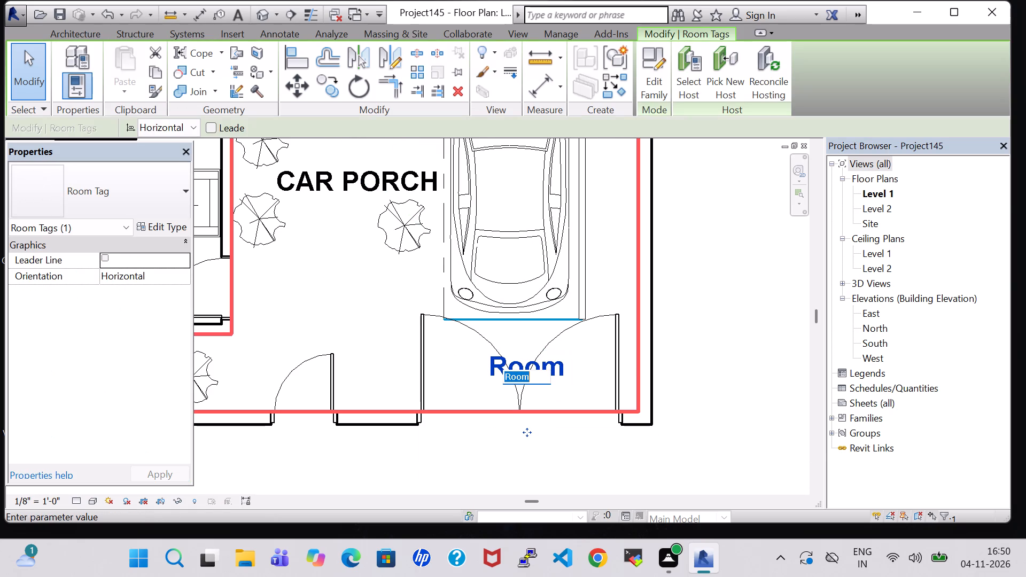
key(BackSpace)
text(MAIN GATE)
key(Return)
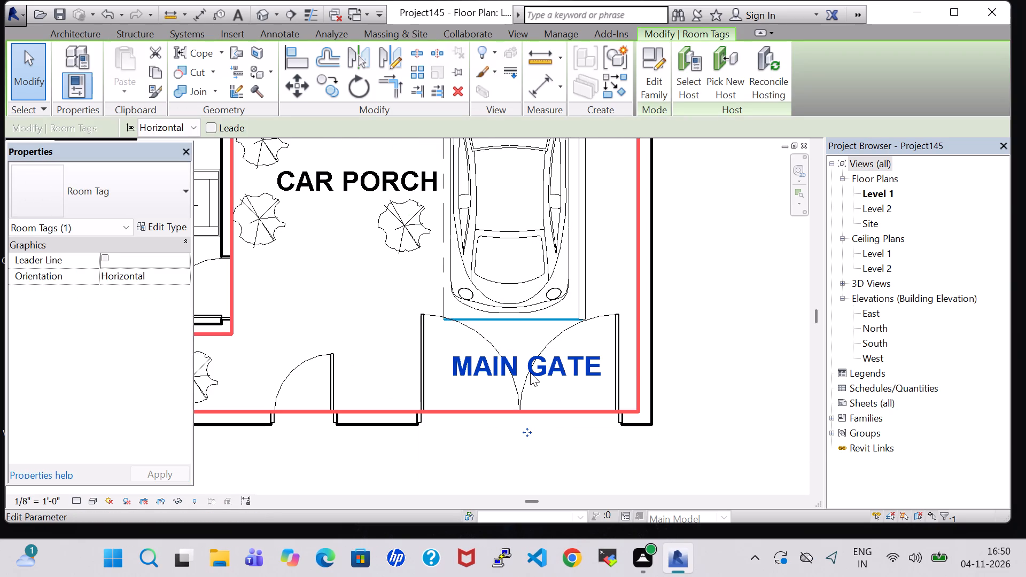
Nudge the MAIN GATE room tag seven increments south between the double door's leaves.
key(Down)
key(Down)
key(Down)
key(Down)
key(Down)
key(Down)
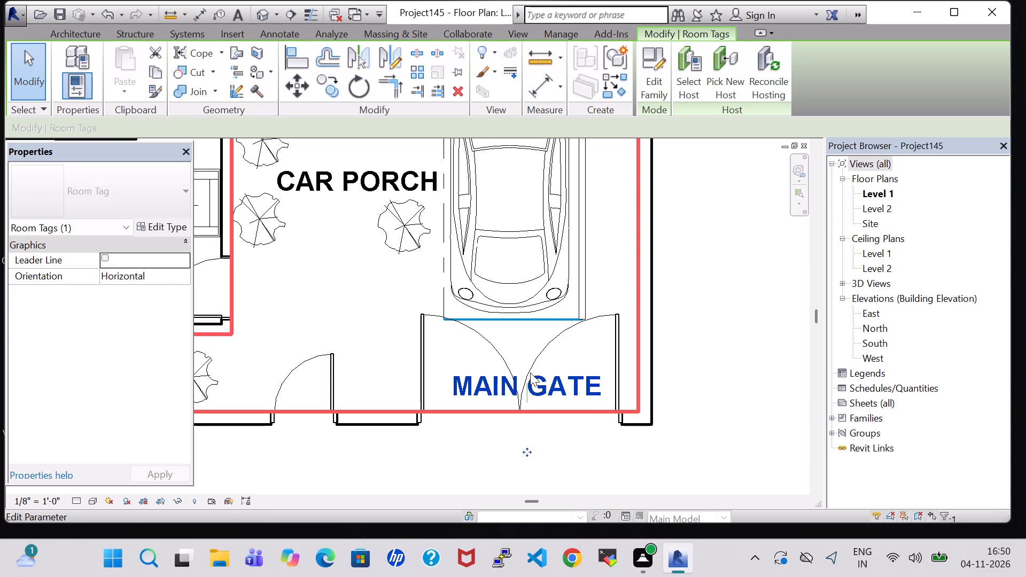
key(Down)
click(722, 264)
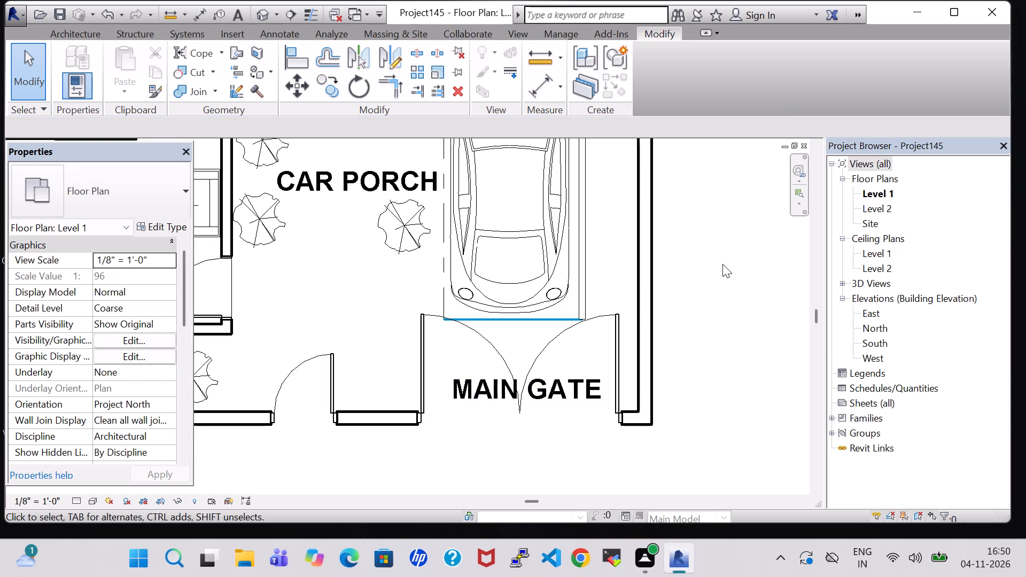
Nudge the MAIN GATE room tag one more increment south, cancelling the additional move outside its room.
scroll(722, 264, down, 5)
click(648, 323)
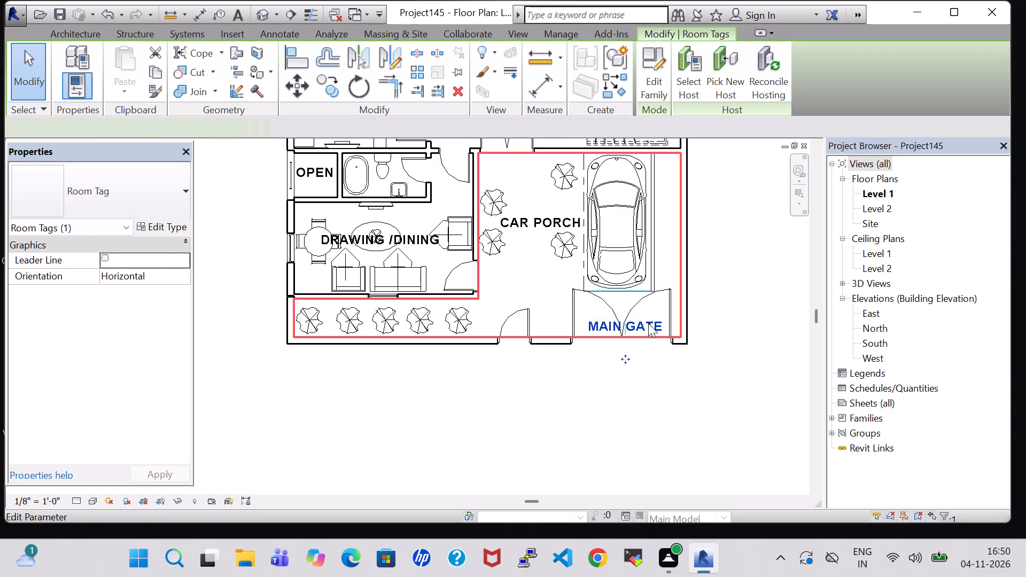
key(Down)
key(Down)
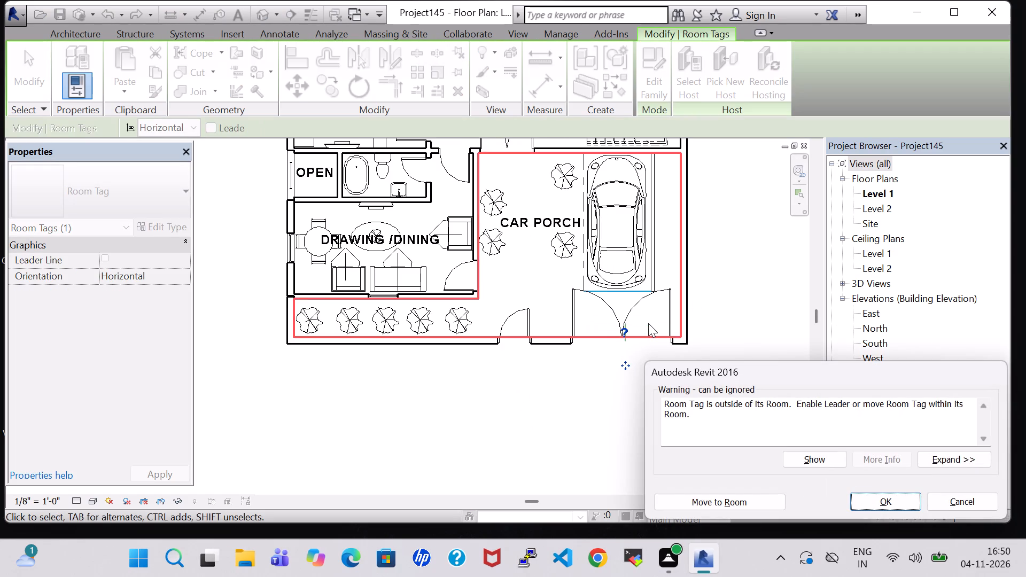
click(983, 497)
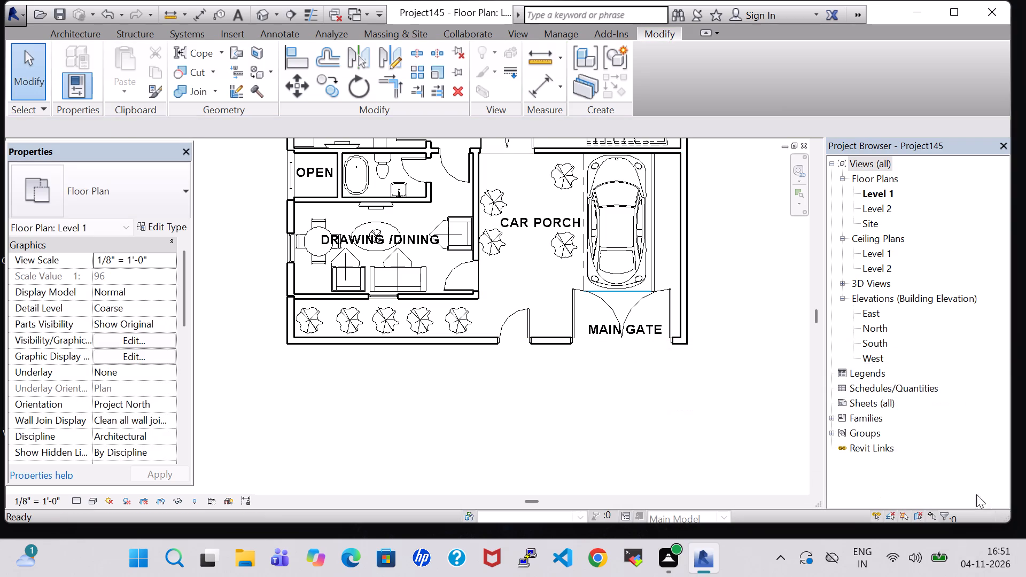
Examine the render appearance properties of the RPC Beetle car type placed in the car porch.
click(767, 350)
scroll(761, 349, down, 2)
middle_drag(761, 344, 761, 344)
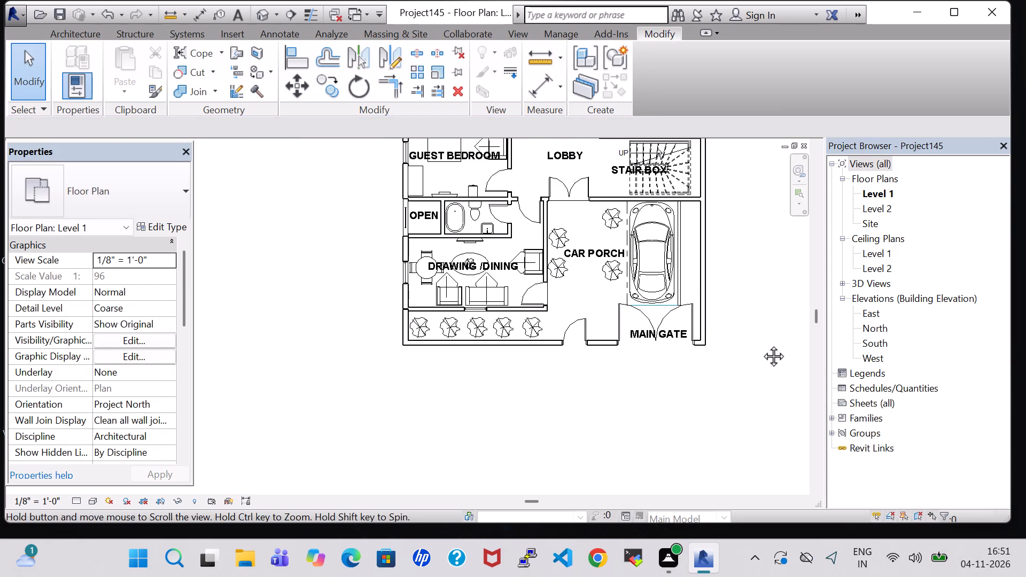
middle_drag(761, 344, 763, 387)
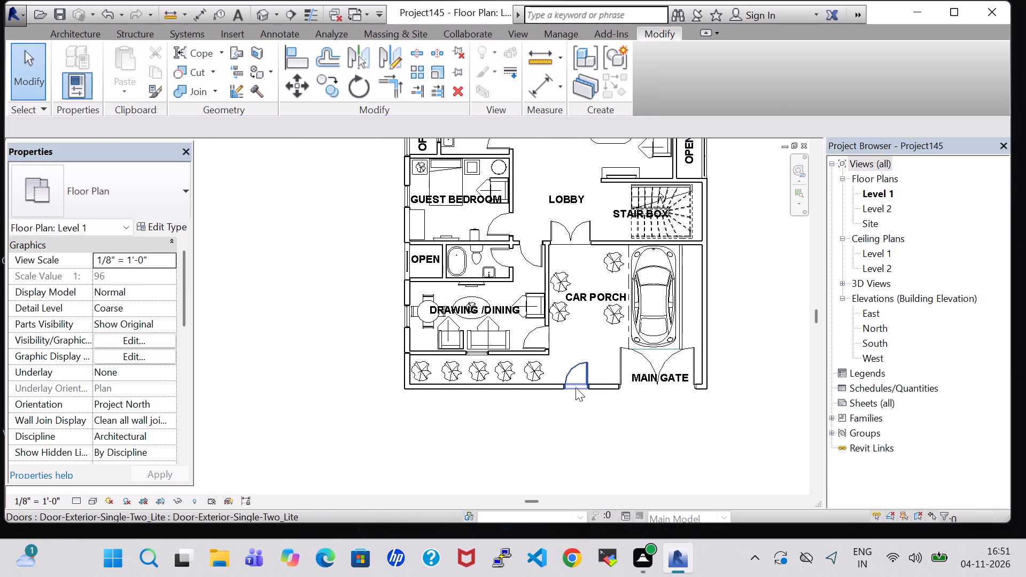
click(746, 342)
middle_drag(749, 345, 765, 383)
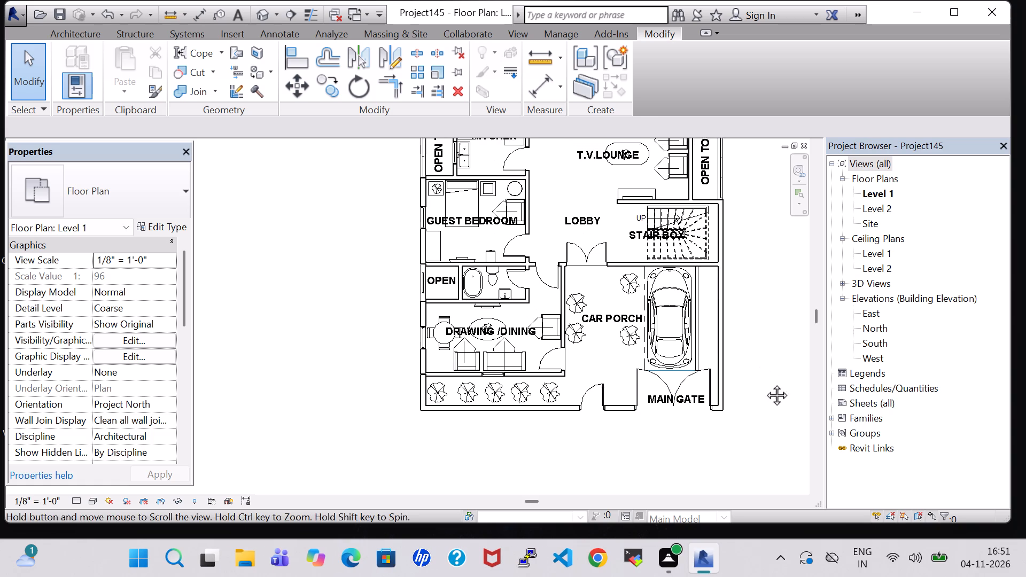
middle_drag(765, 383, 763, 394)
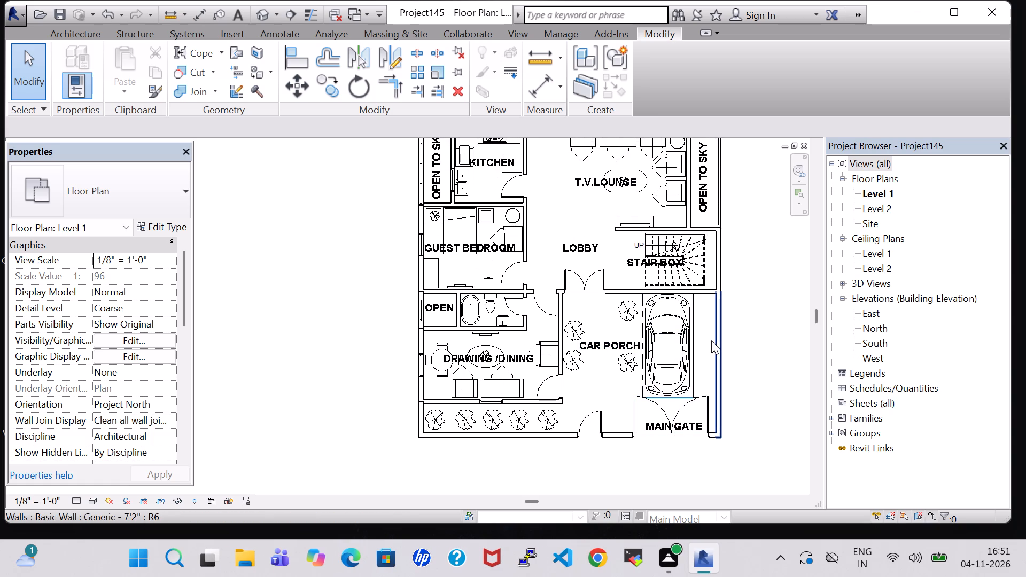
click(677, 334)
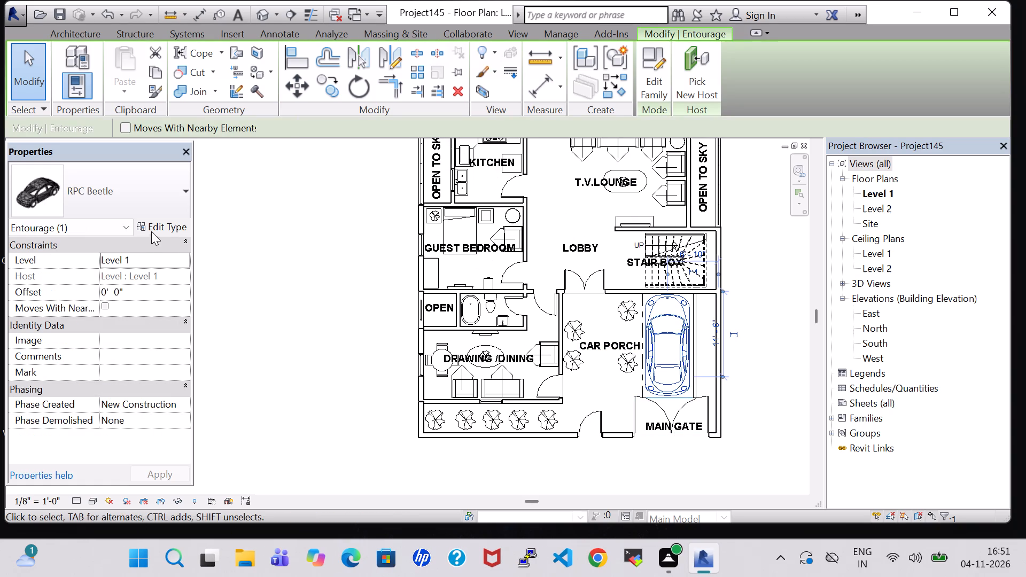
click(156, 224)
click(514, 258)
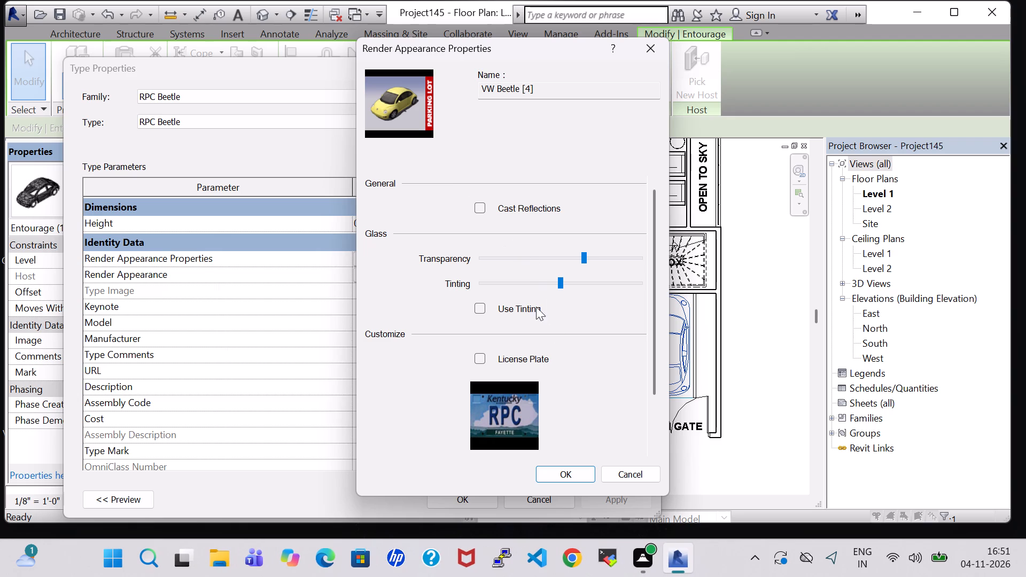
click(518, 96)
click(525, 128)
scroll(520, 310, down, 1)
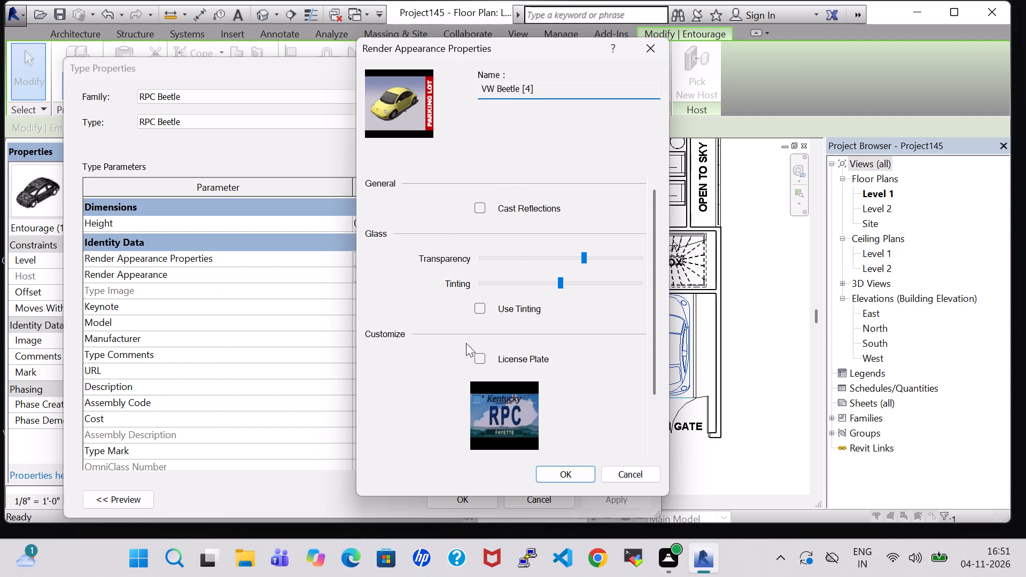
scroll(508, 395, down, 2)
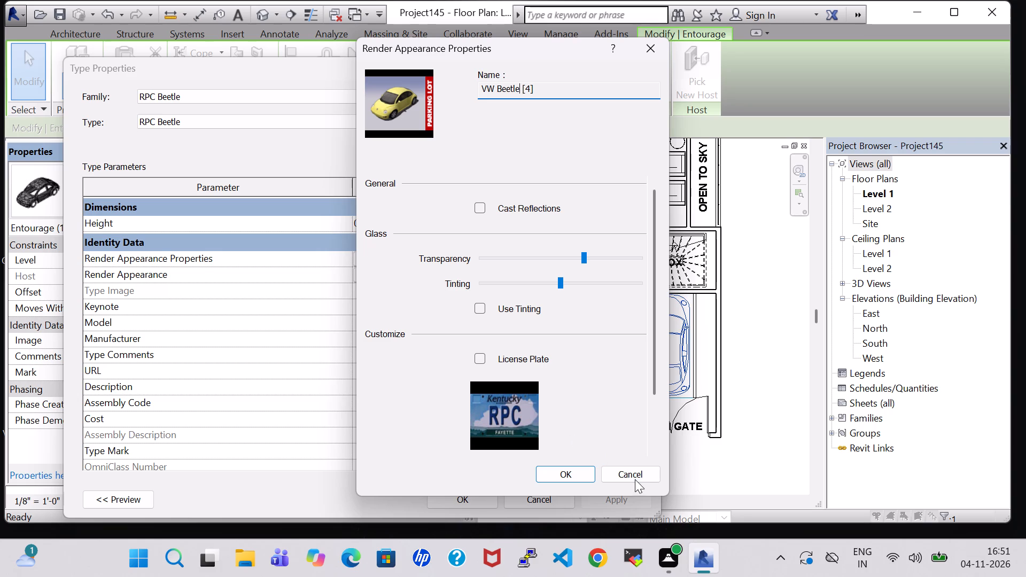
click(629, 474)
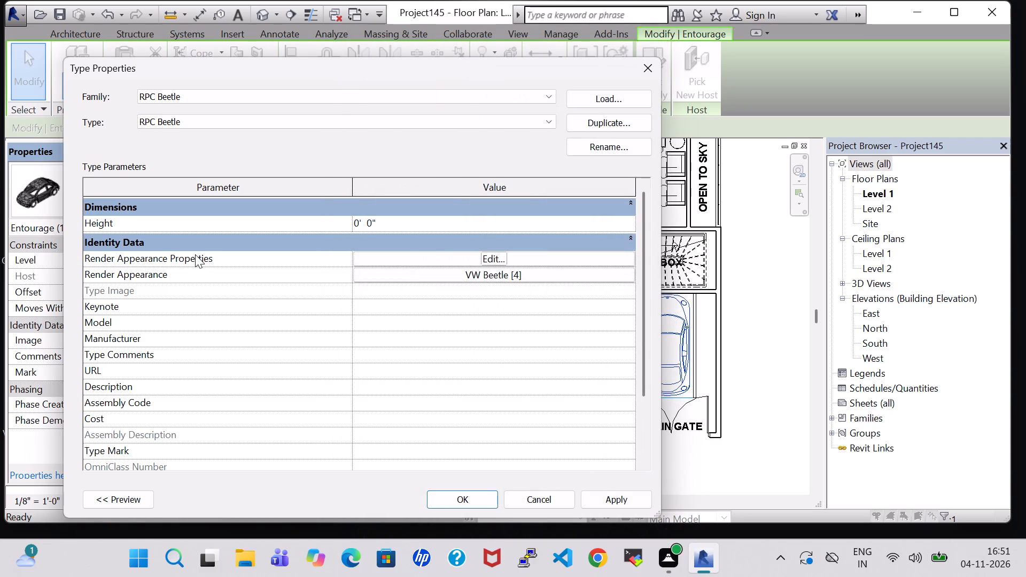
Browse the render appearance library and its class list for alternatives to the RPC Beetle's appearance.
scroll(428, 232, down, 2)
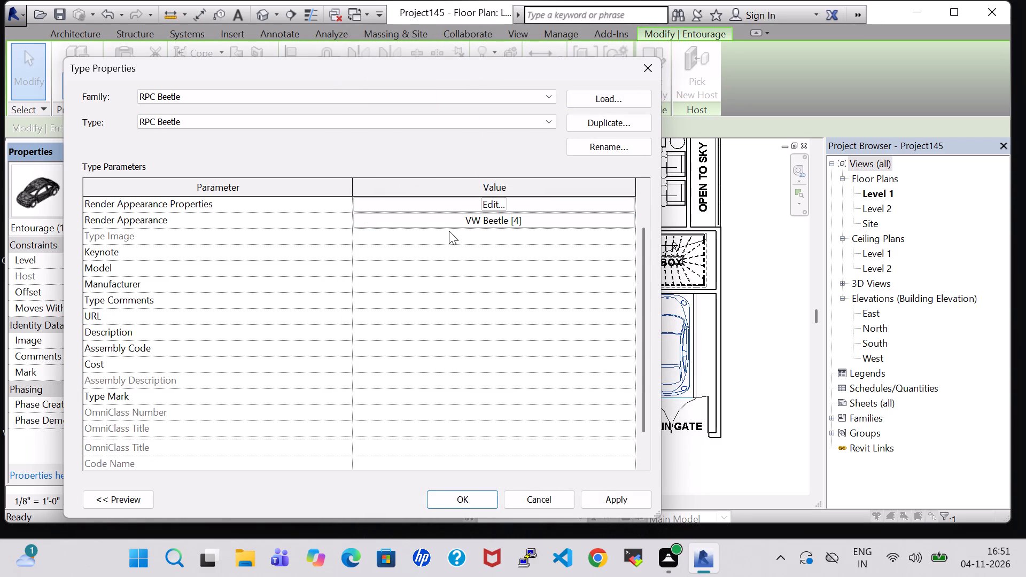
scroll(449, 231, down, 9)
click(466, 224)
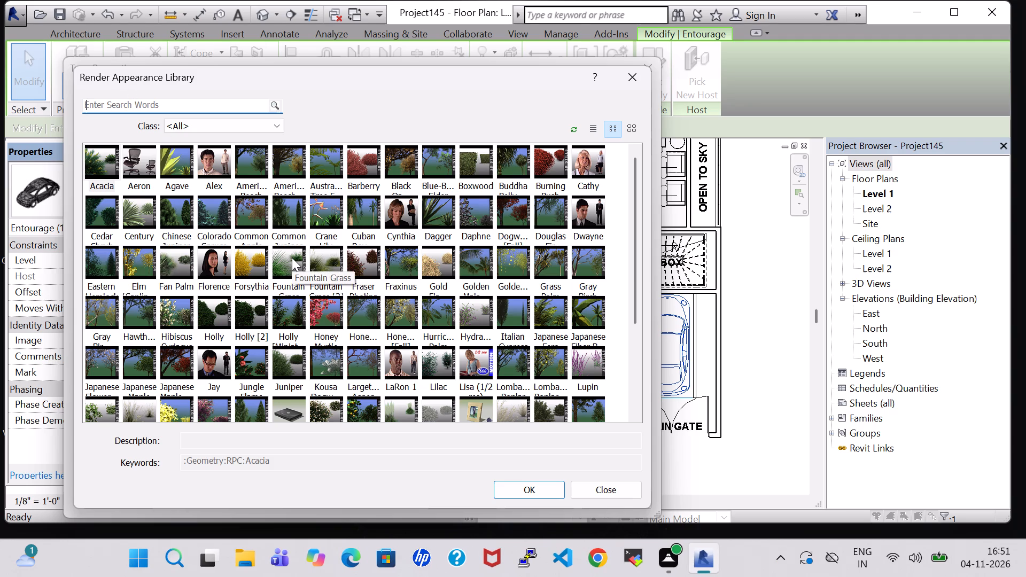
scroll(292, 258, down, 1)
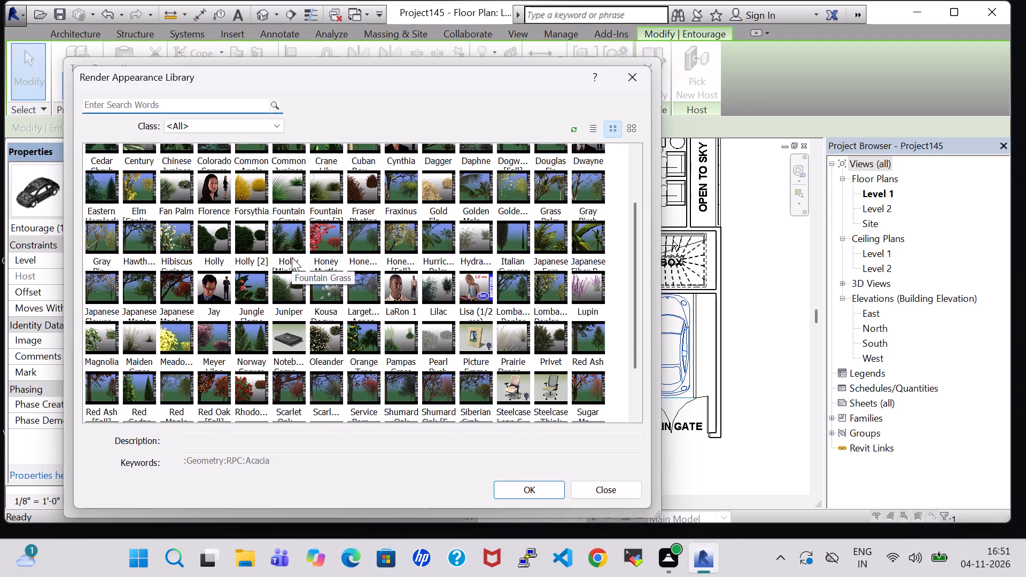
scroll(292, 258, down, 8)
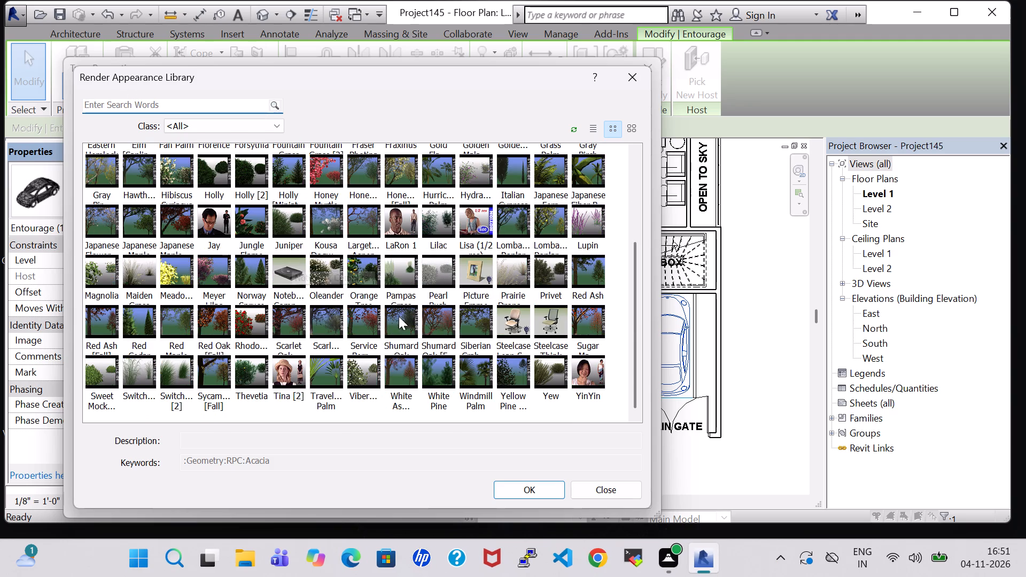
scroll(506, 365, up, 7)
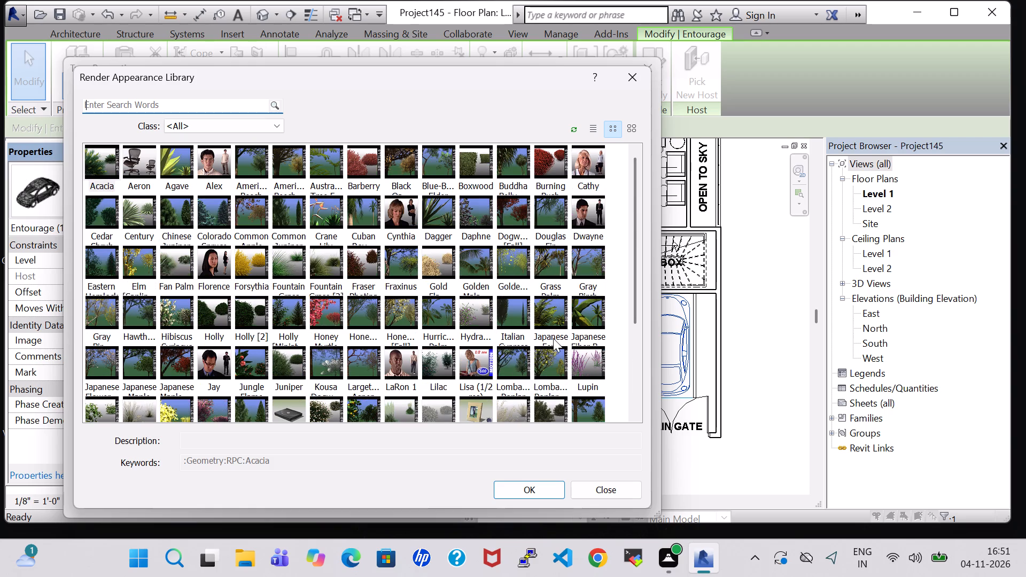
click(187, 124)
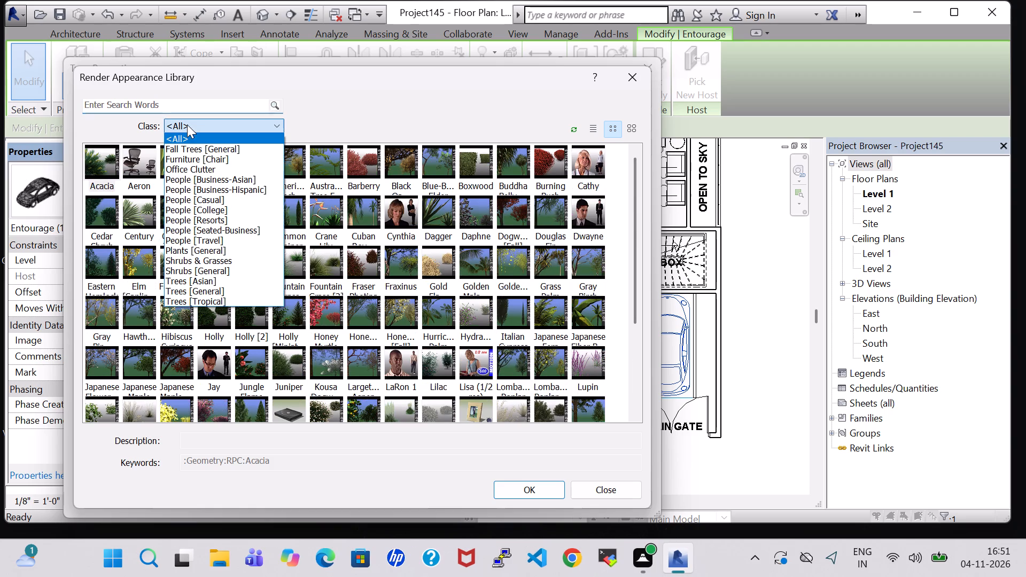
click(192, 124)
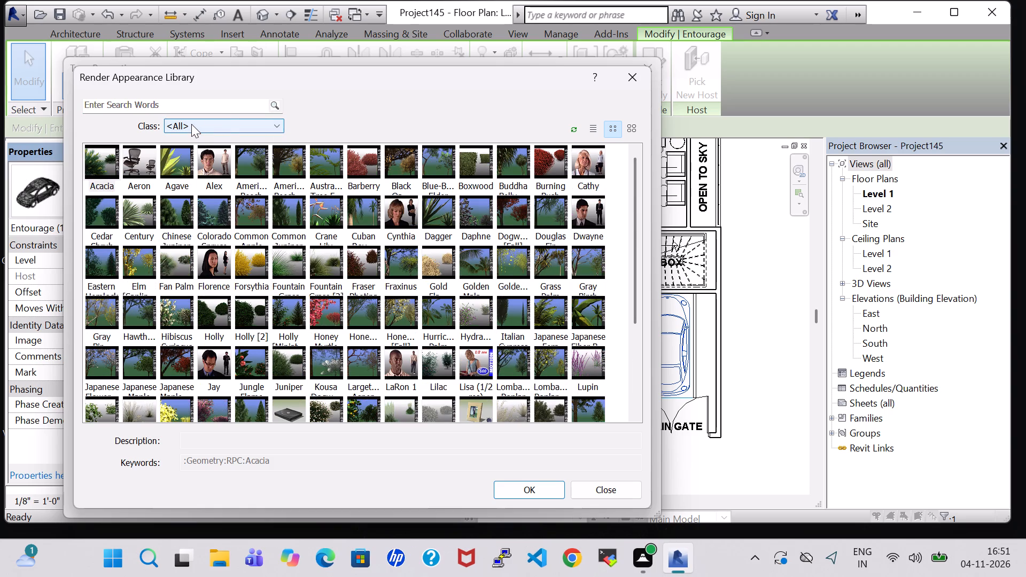
click(634, 77)
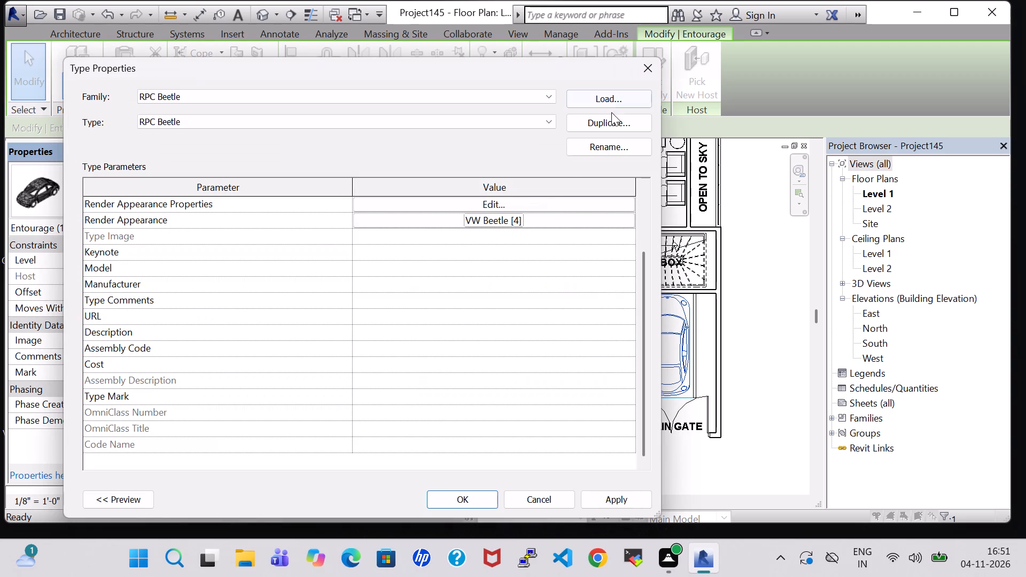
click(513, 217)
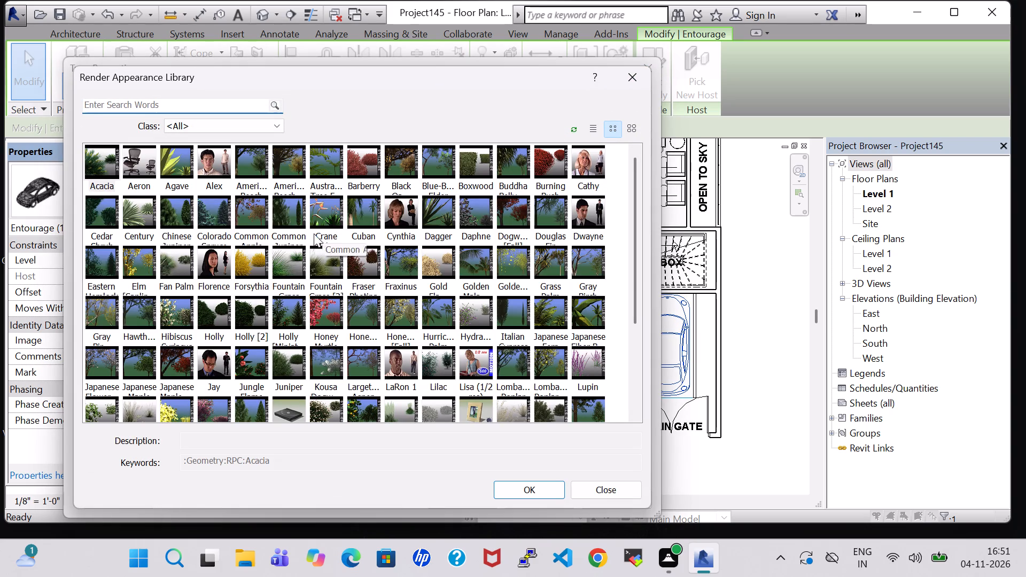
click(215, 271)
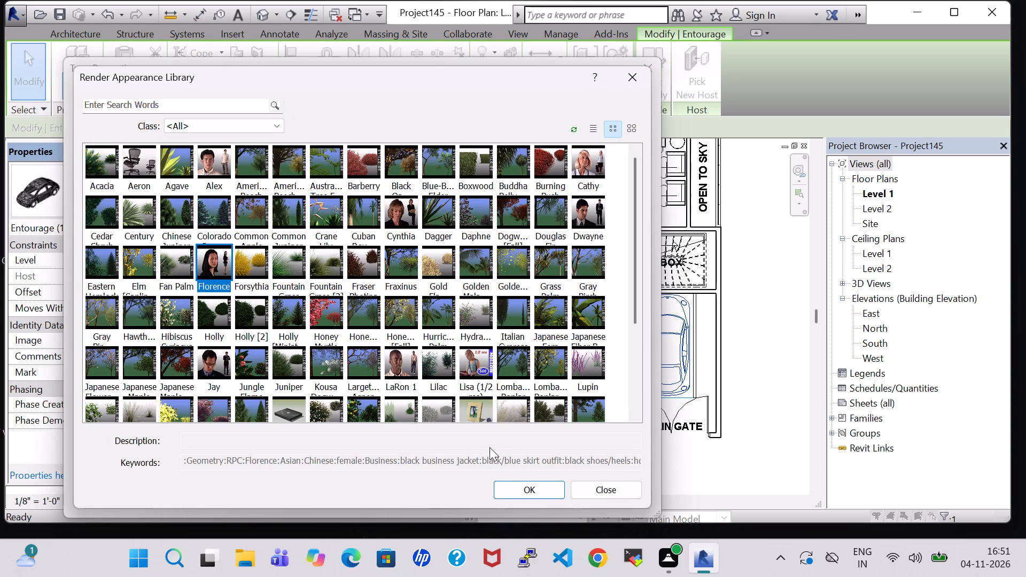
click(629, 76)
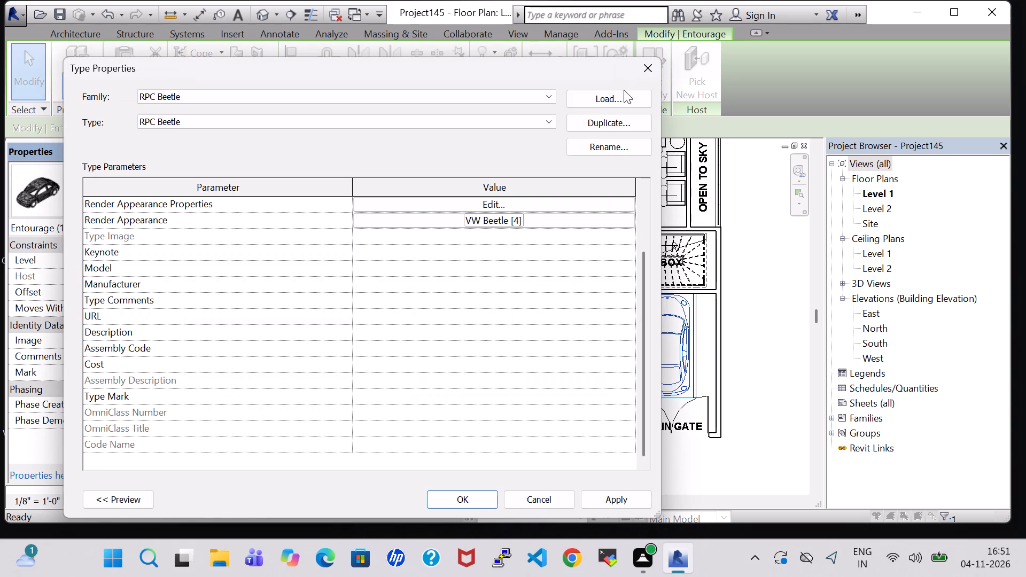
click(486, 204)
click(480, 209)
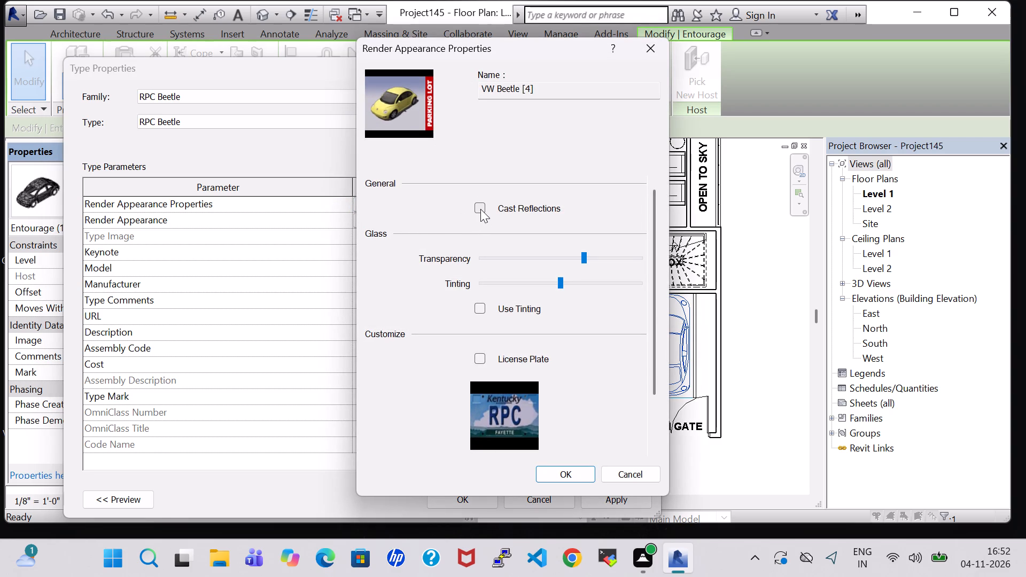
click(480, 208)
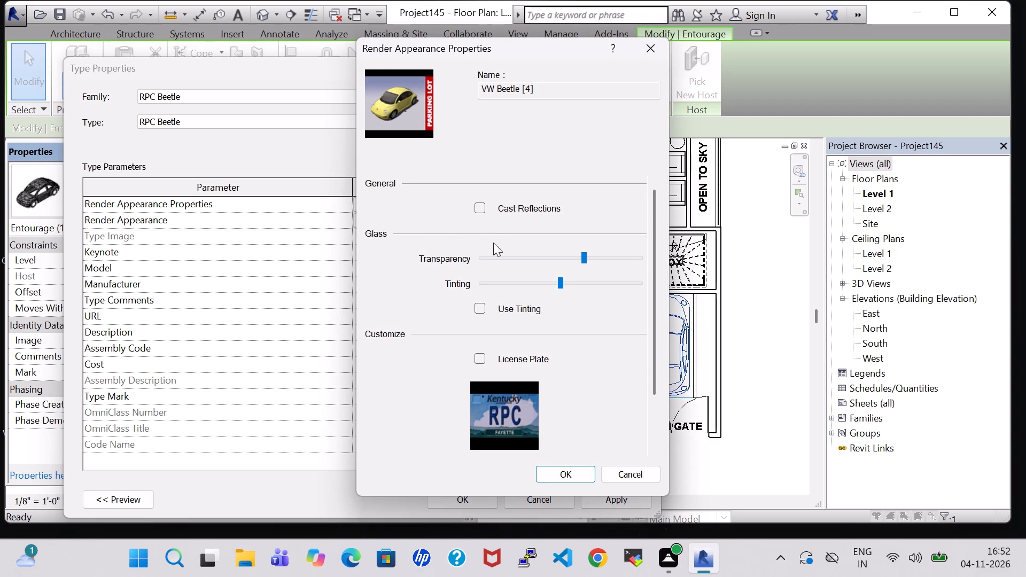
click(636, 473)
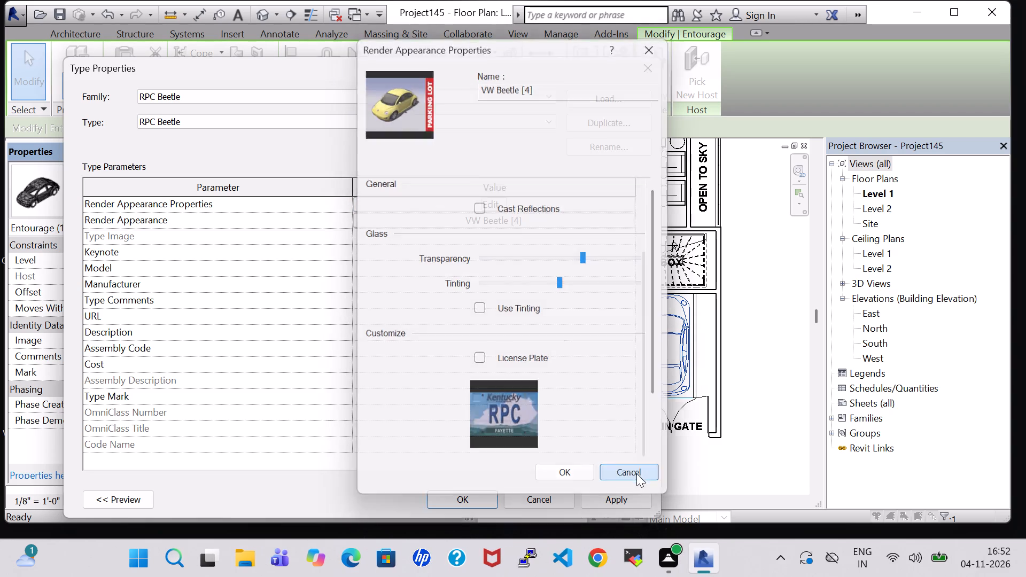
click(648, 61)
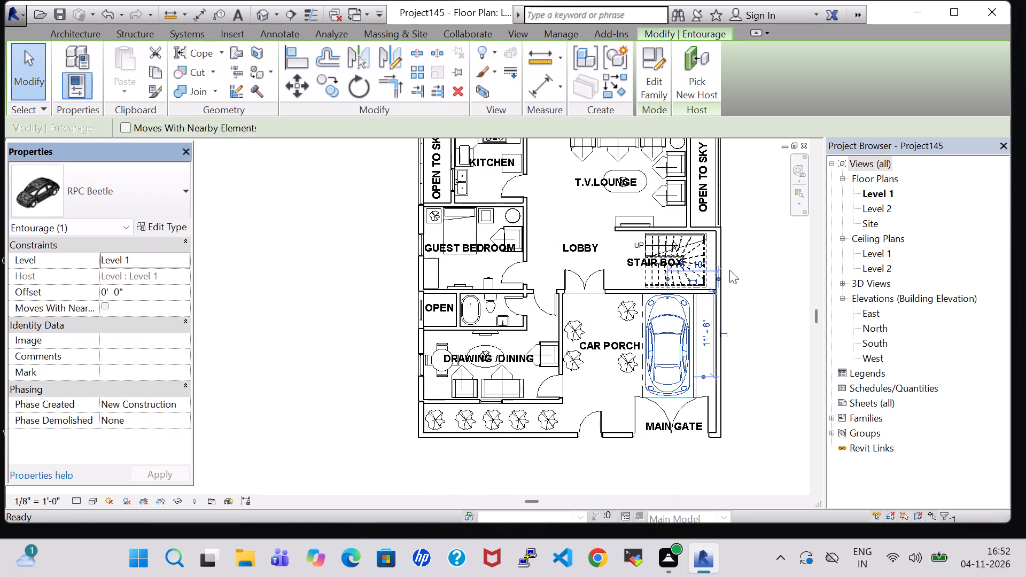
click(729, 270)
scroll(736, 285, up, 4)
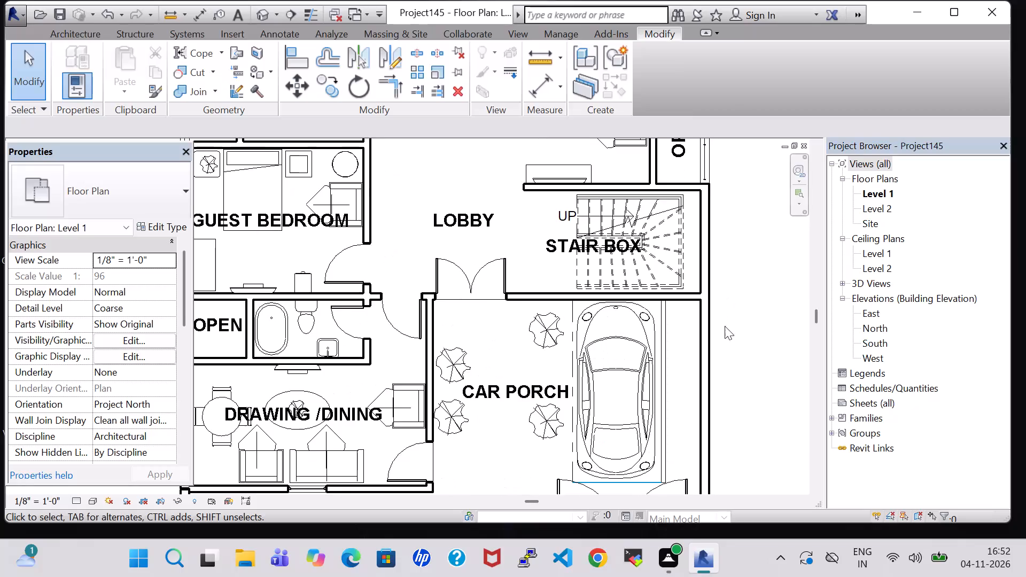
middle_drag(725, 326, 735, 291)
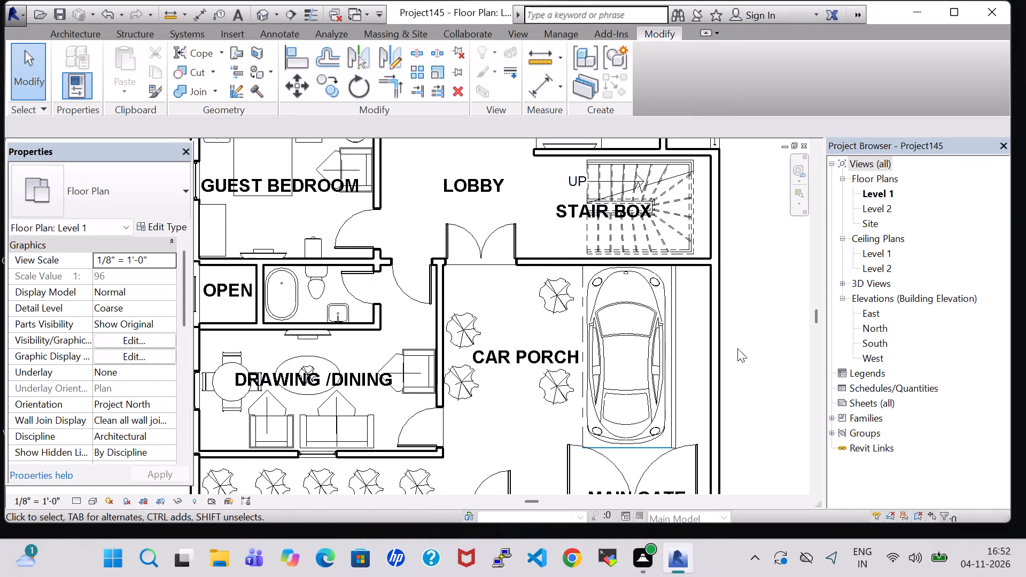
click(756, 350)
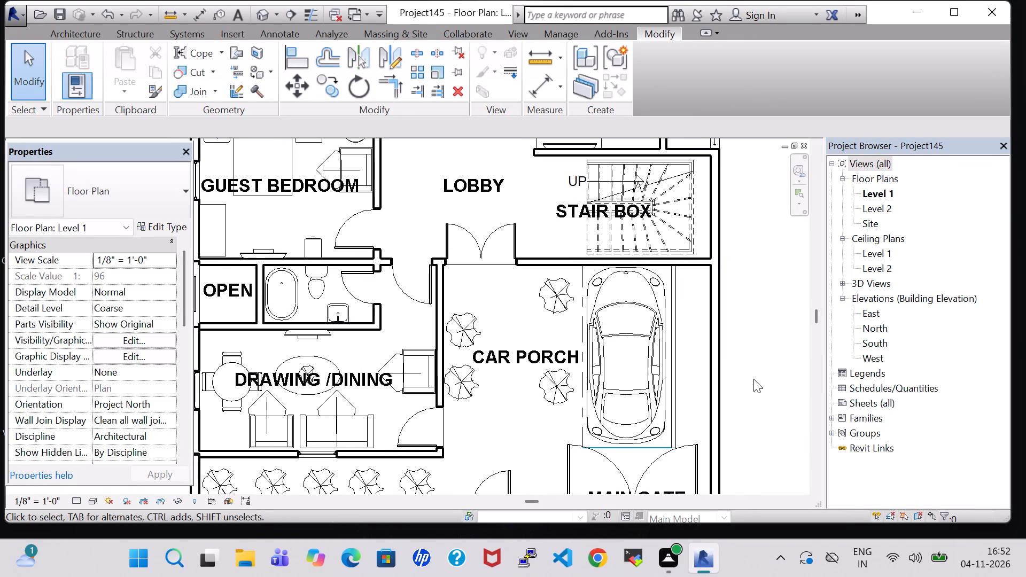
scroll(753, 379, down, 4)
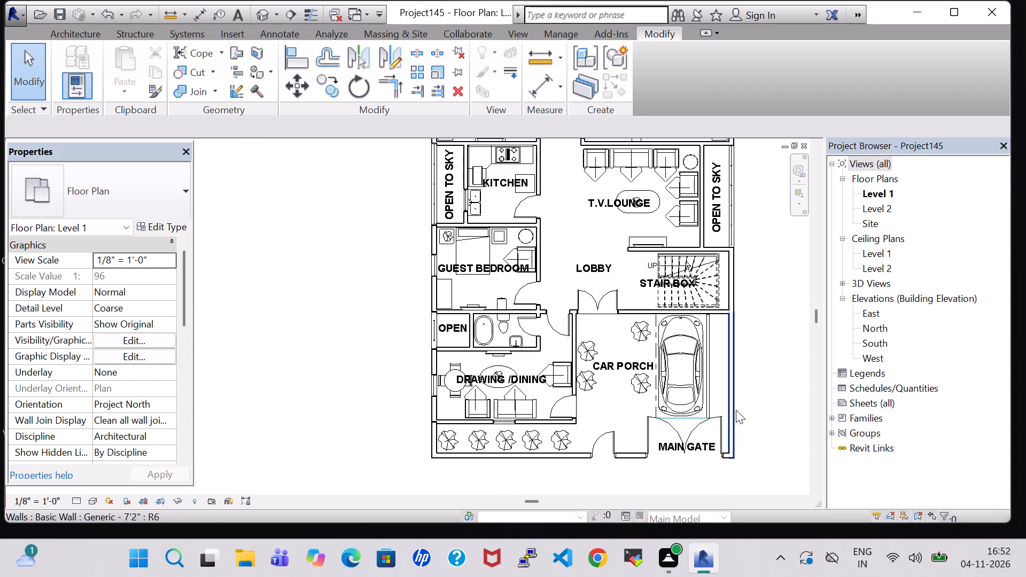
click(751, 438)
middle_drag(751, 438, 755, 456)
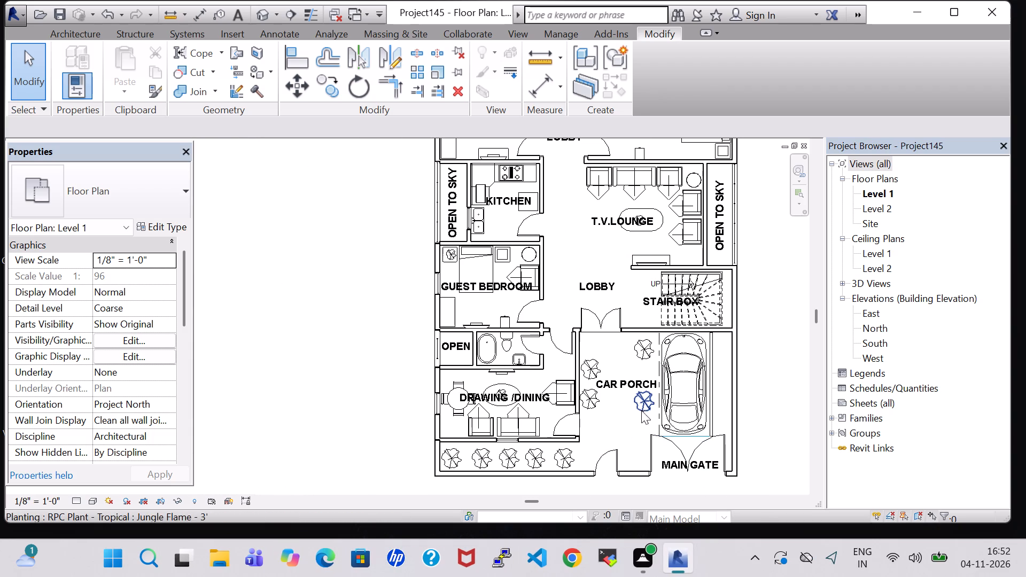
Check the types of the drawing/dining room, passage and bathroom doors and of the guest bedroom's corner dresser.
click(601, 433)
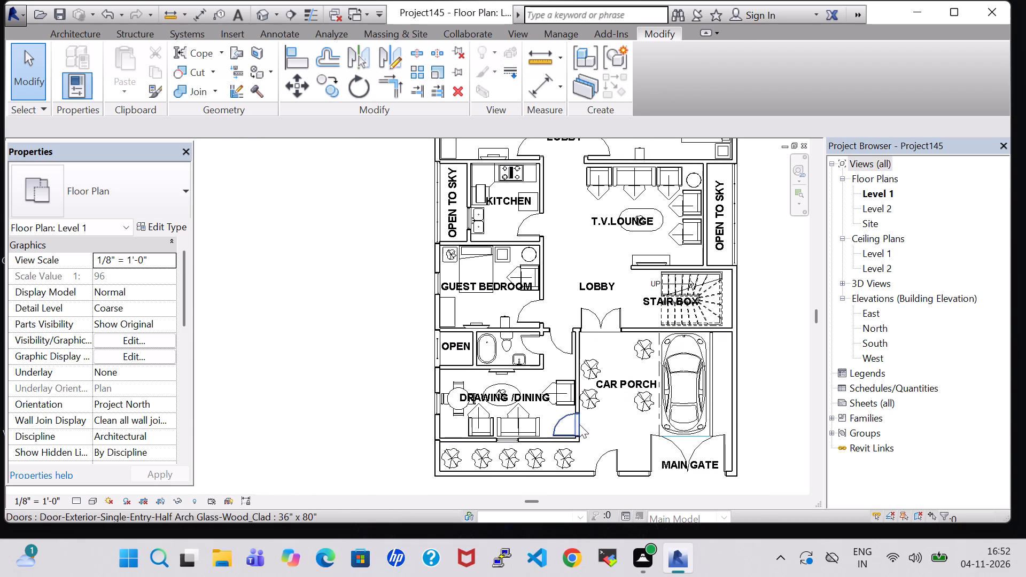
click(561, 420)
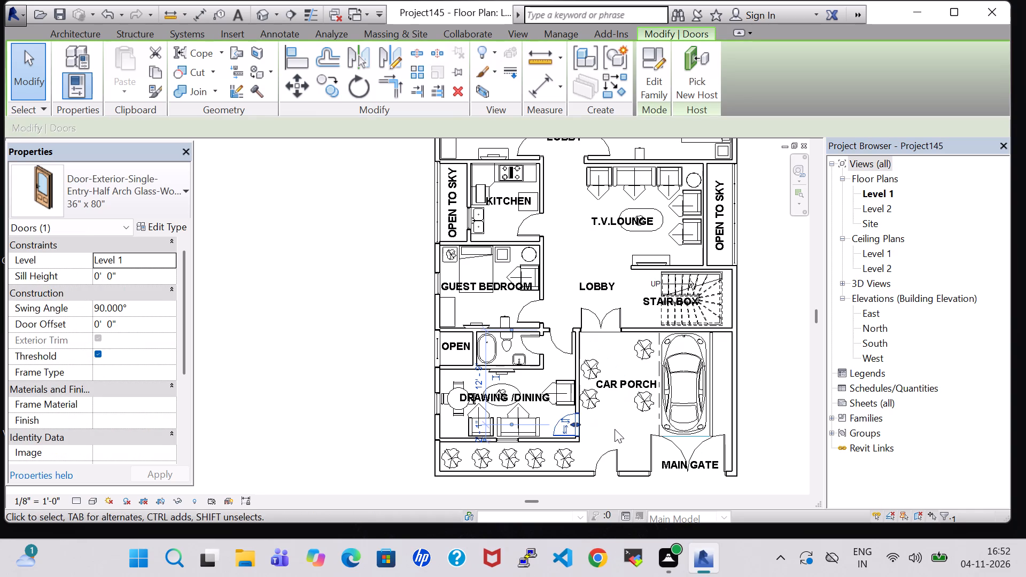
click(615, 429)
click(562, 346)
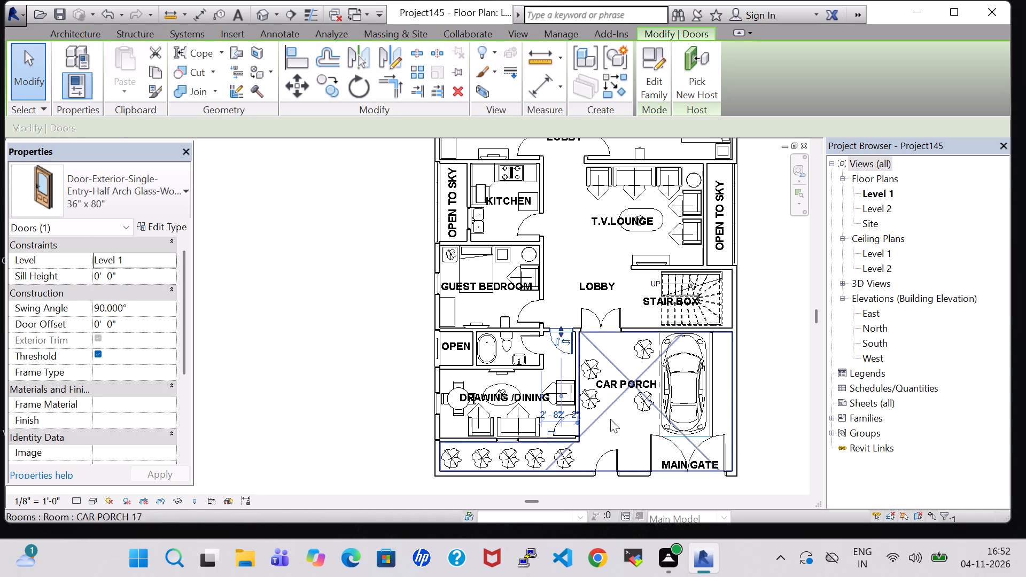
click(615, 429)
click(531, 349)
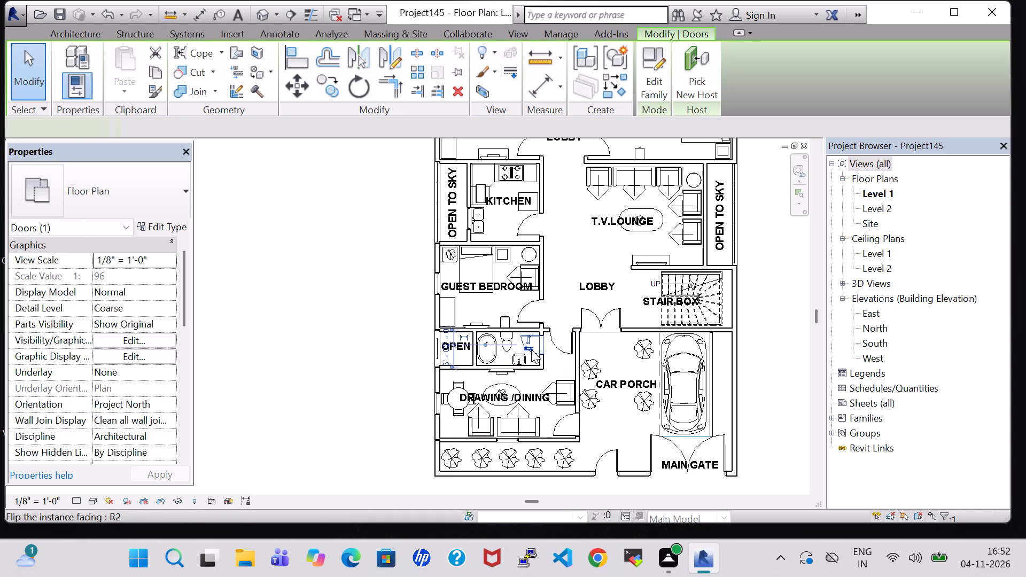
click(379, 316)
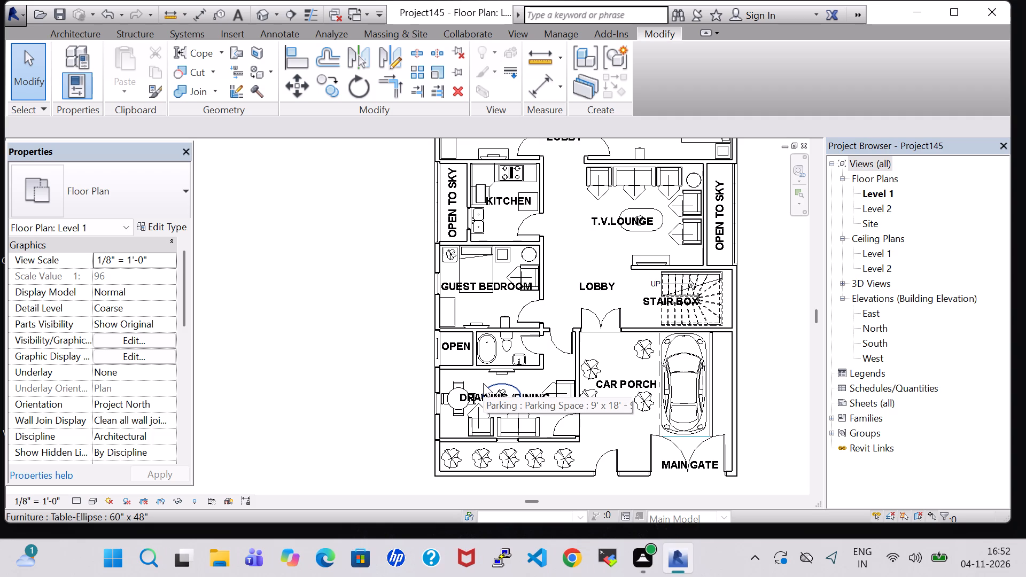
click(453, 311)
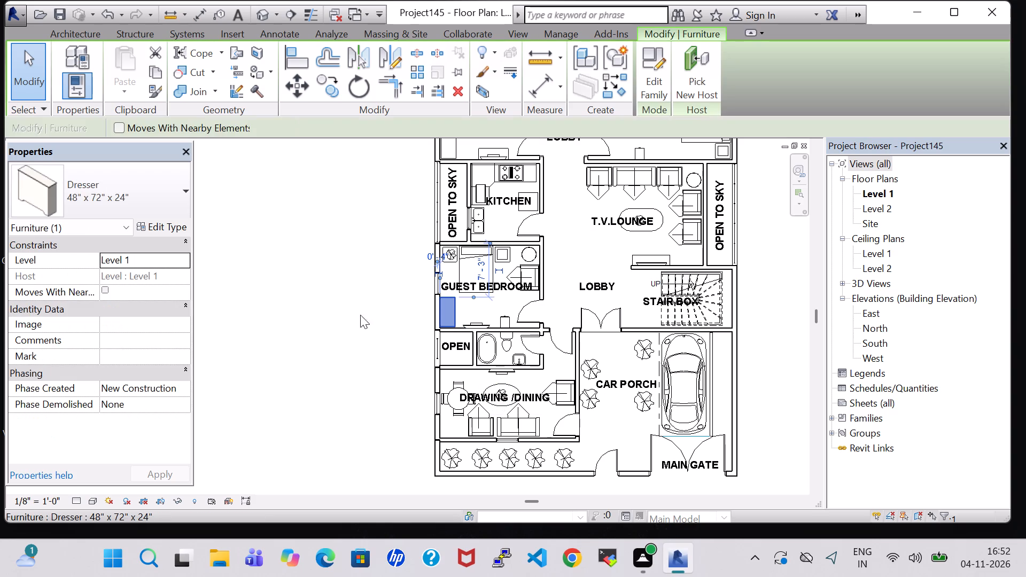
click(310, 315)
Nudge the two-drawer file cabinet by the guest bedroom's south wall two increments east.
scroll(483, 322, up, 5)
middle_drag(487, 305, 493, 332)
scroll(493, 332, down, 4)
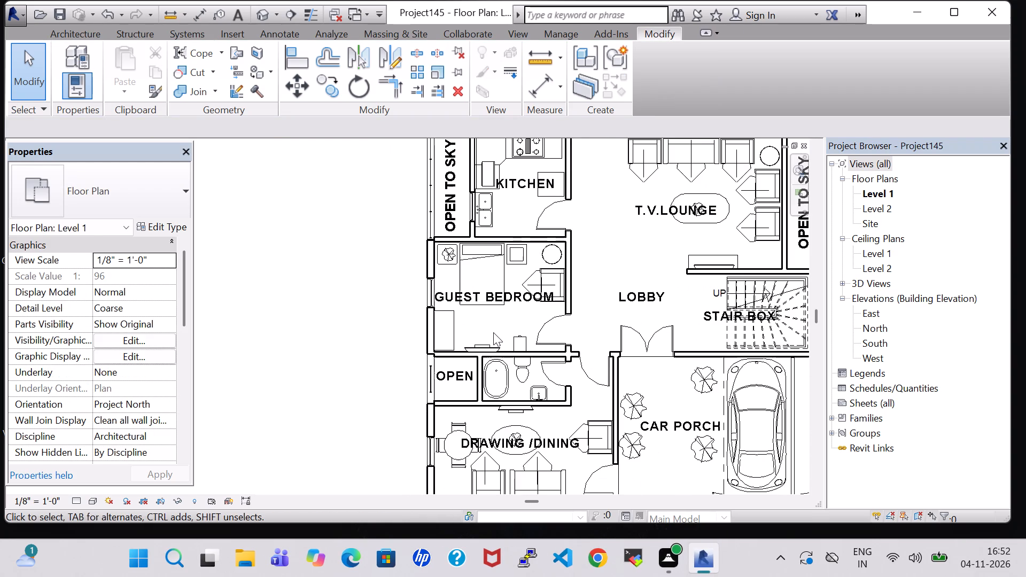
scroll(512, 341, up, 7)
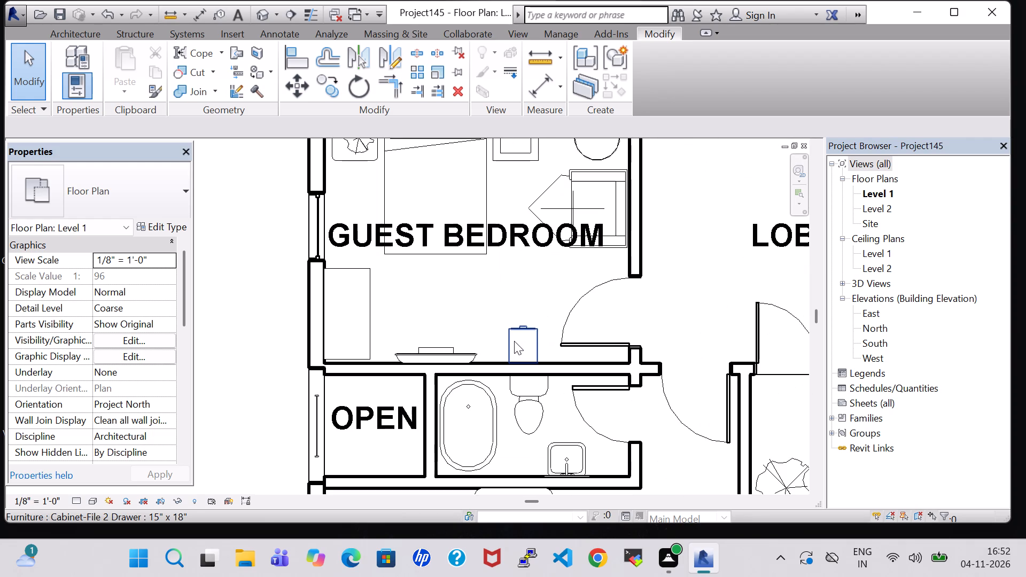
click(525, 330)
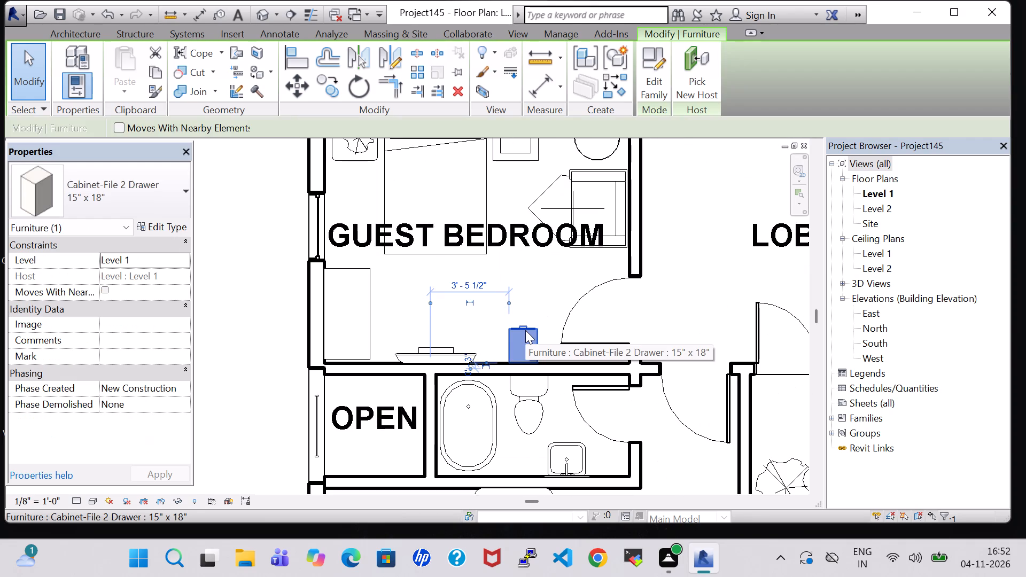
key(Right)
key(Right)
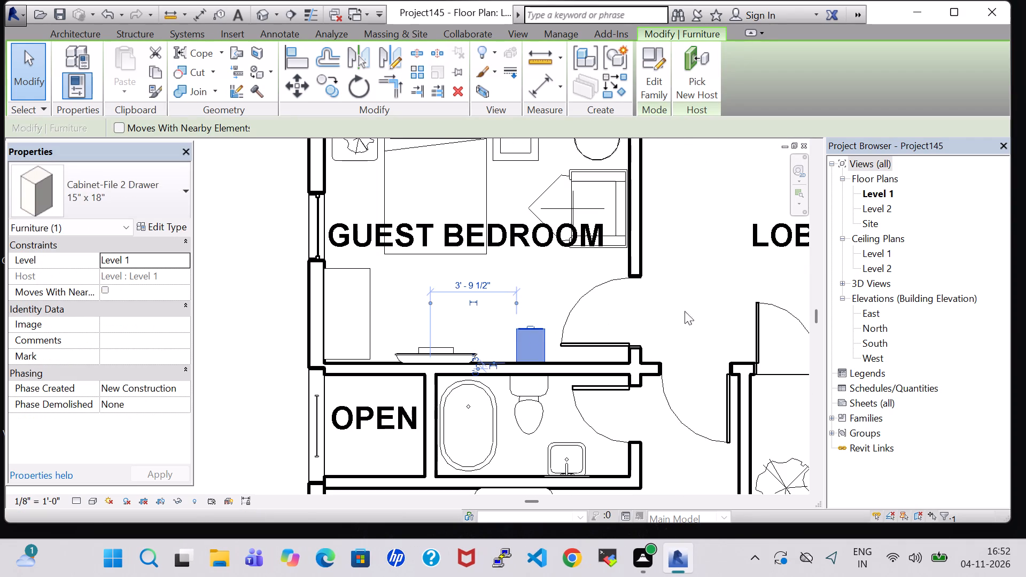
click(713, 245)
Nudge the elliptical mirror on the guest bedroom's south wall two increments east.
click(499, 362)
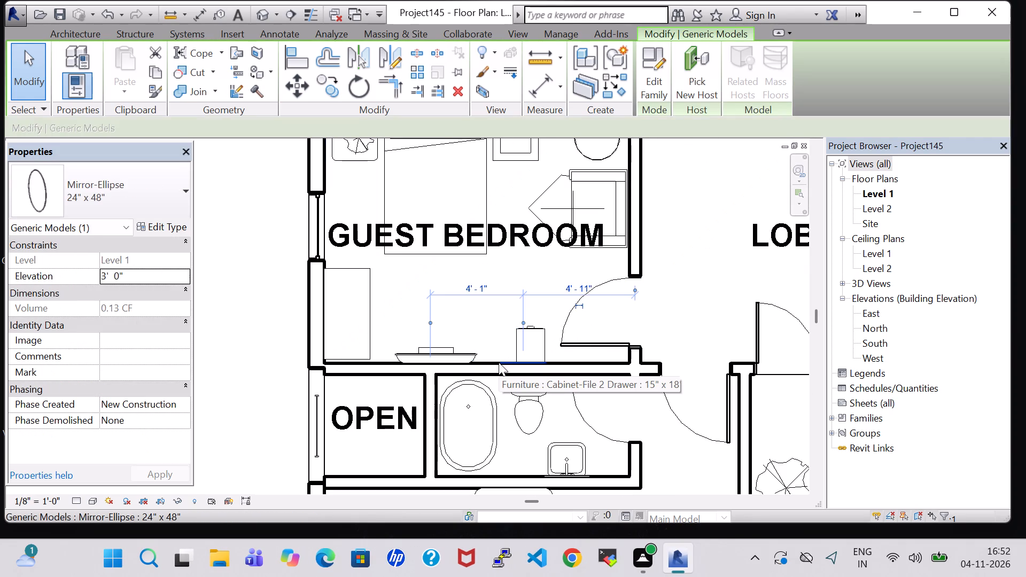
key(Right)
key(Right)
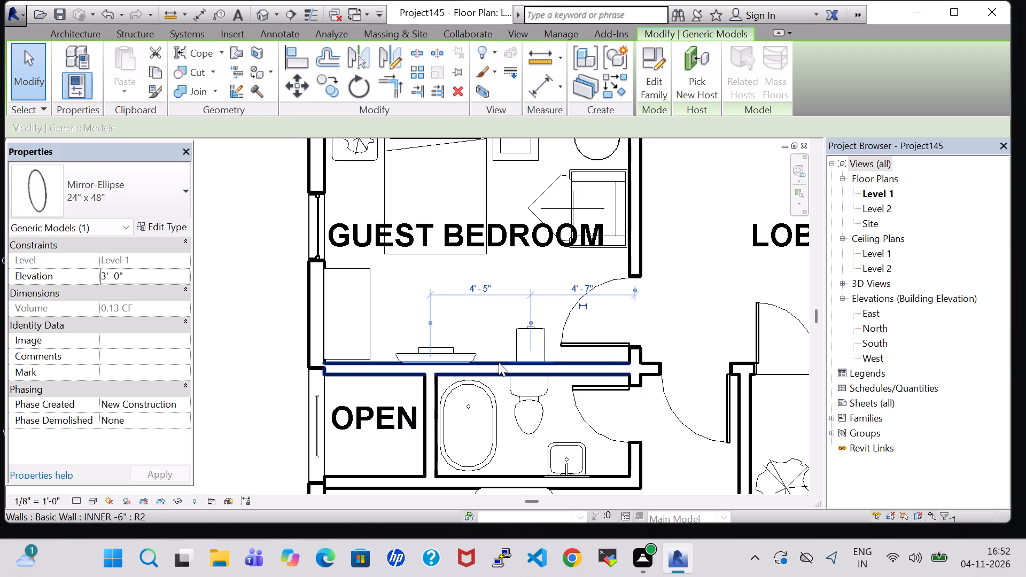
click(673, 248)
Nudge the guest bedroom's two-drawer file cabinet three increments west.
click(517, 325)
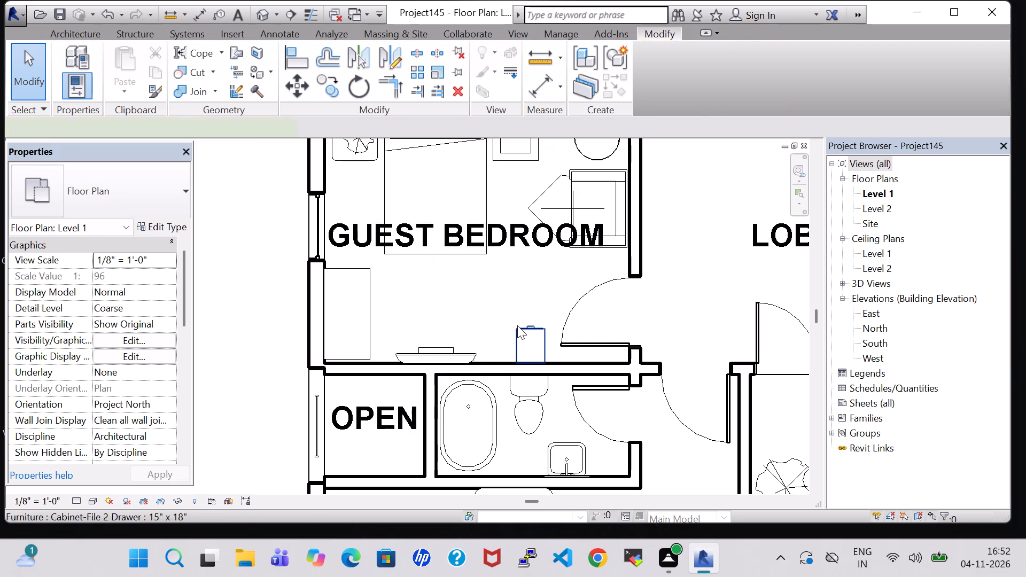
key(Left)
key(Left)
key(Left)
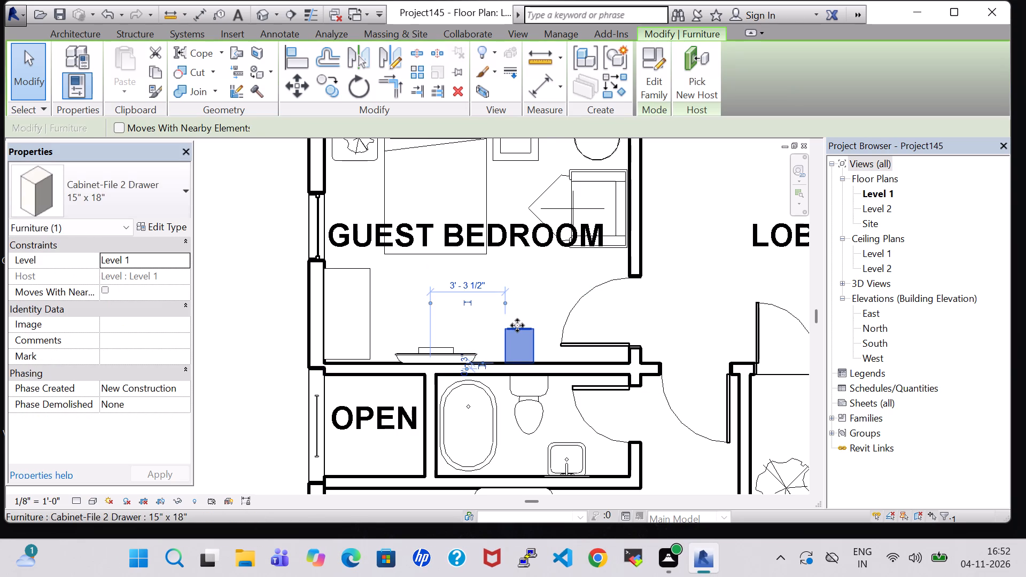
click(678, 201)
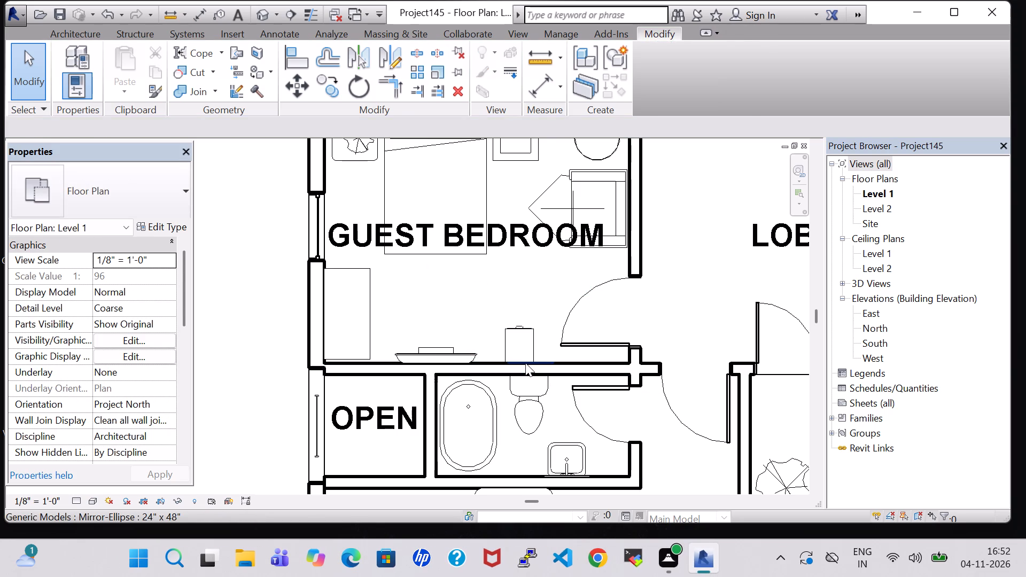
Nudge the elliptical mirror four increments west and one back east to centre it behind the guest bedroom's file cabinet.
click(525, 363)
key(Left)
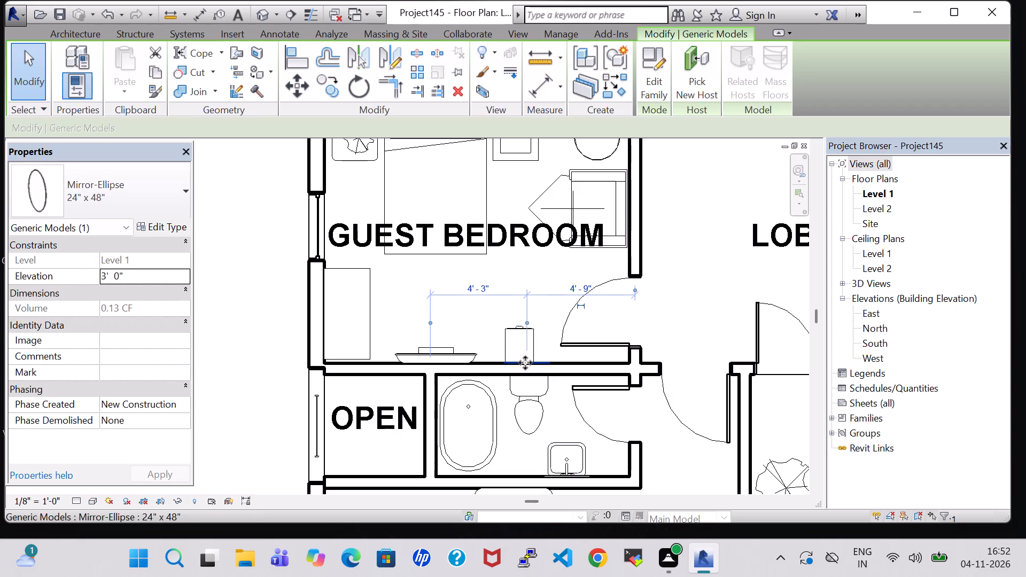
key(Left)
key(Left)
key(Left)
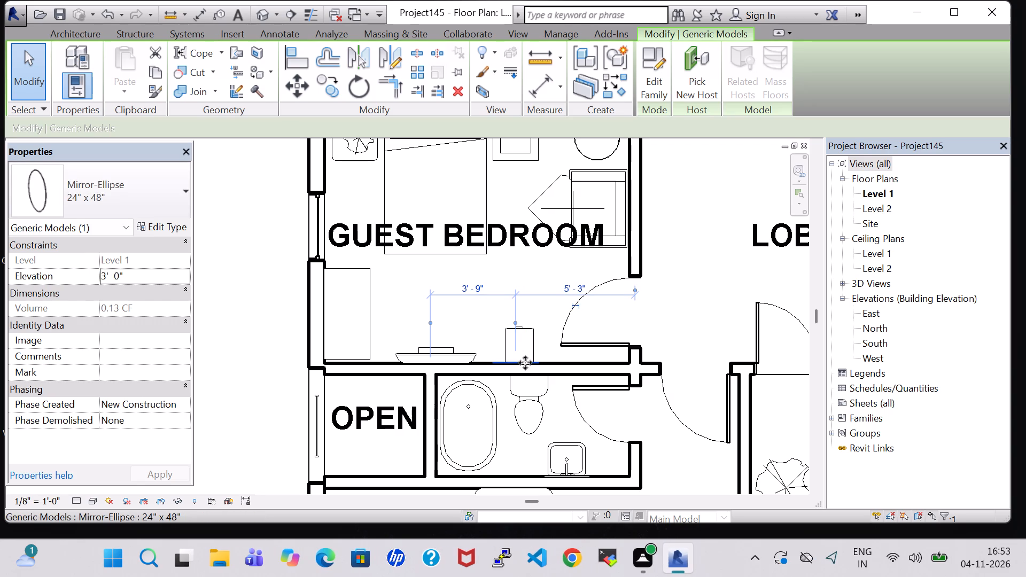
key(Right)
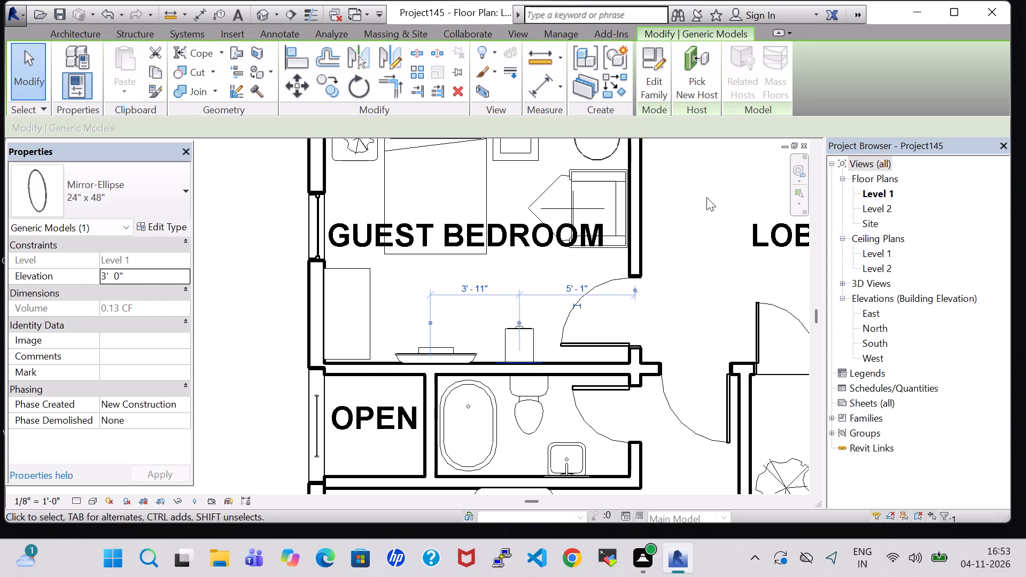
click(706, 197)
Inspect the microwave placed along the kitchen's west counter.
scroll(708, 200, down, 5)
middle_drag(708, 200, 690, 378)
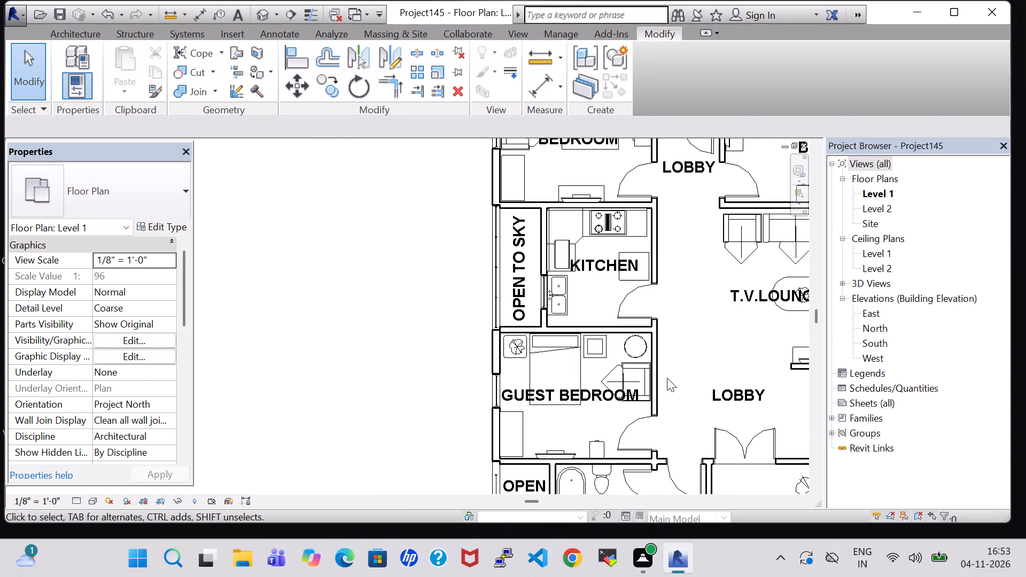
middle_drag(667, 379, 670, 391)
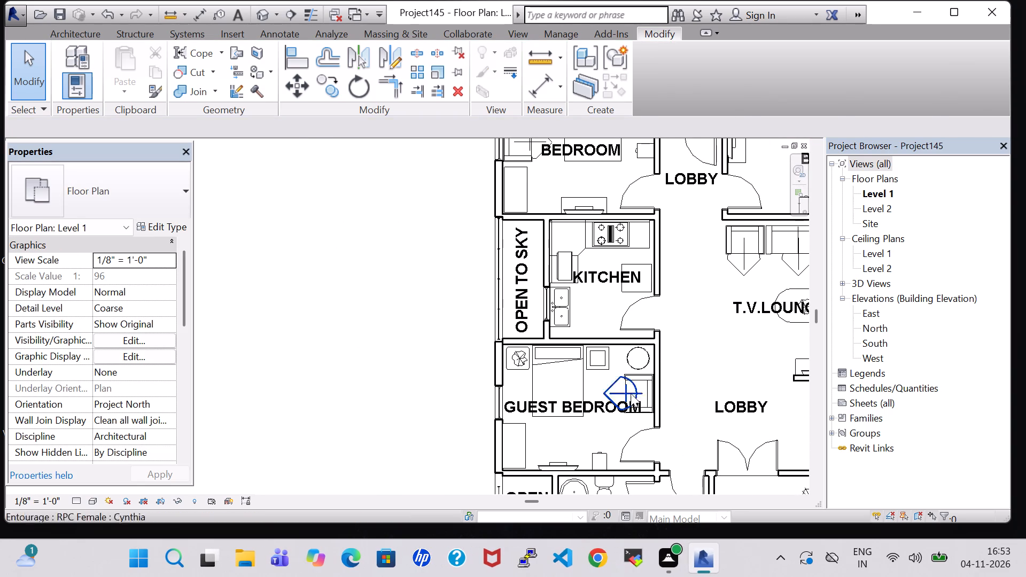
middle_drag(598, 331, 587, 414)
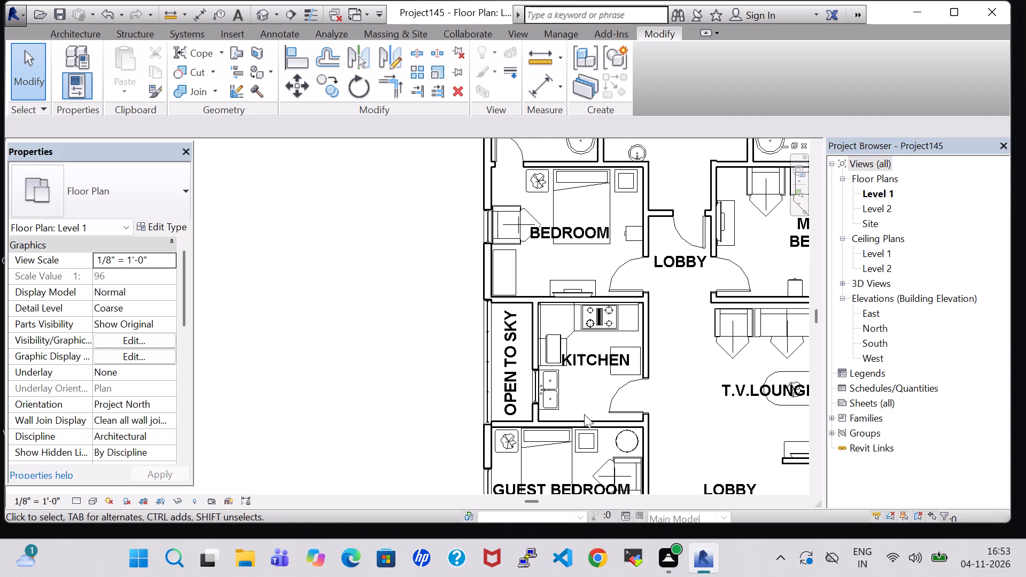
click(552, 351)
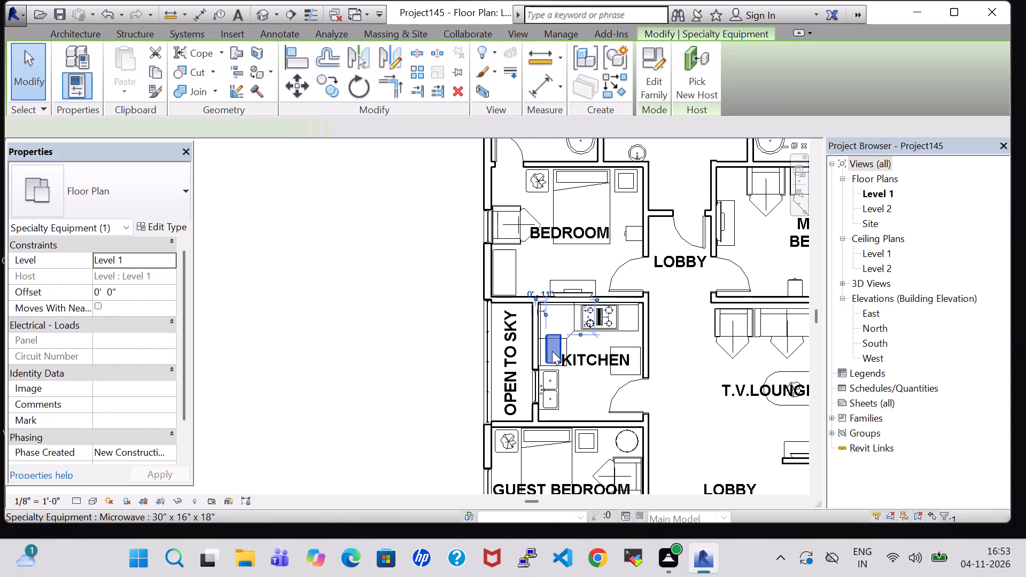
click(677, 372)
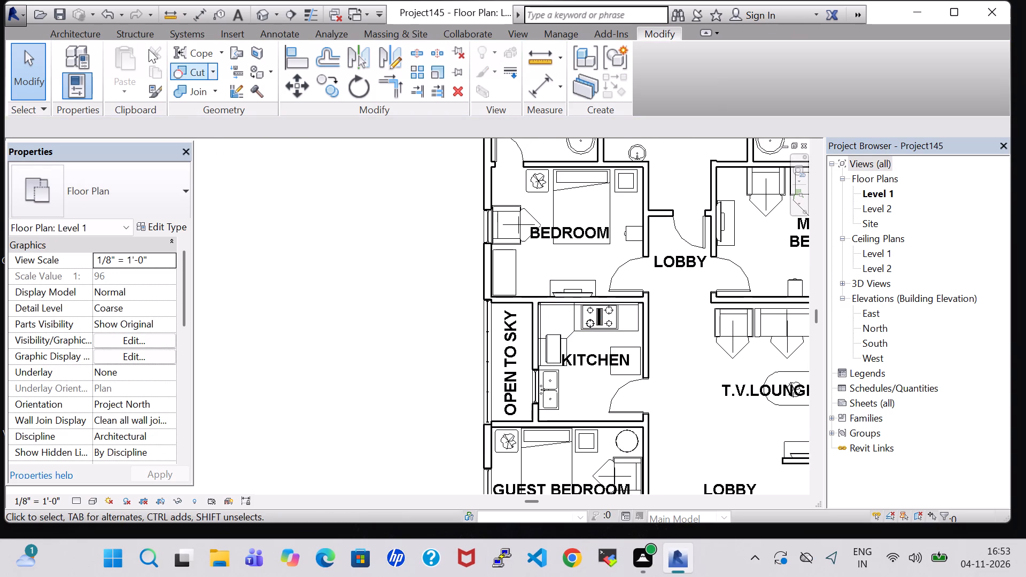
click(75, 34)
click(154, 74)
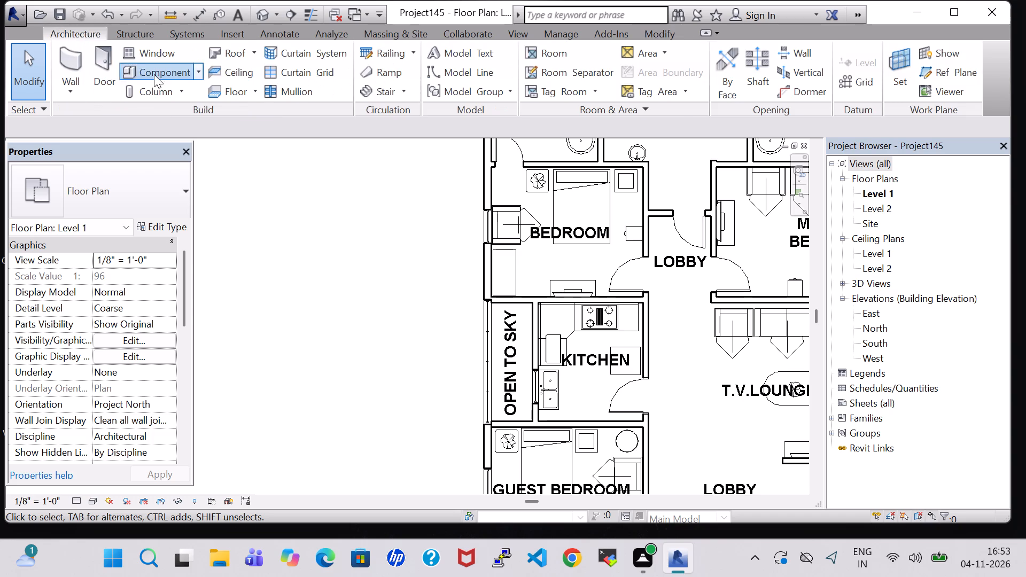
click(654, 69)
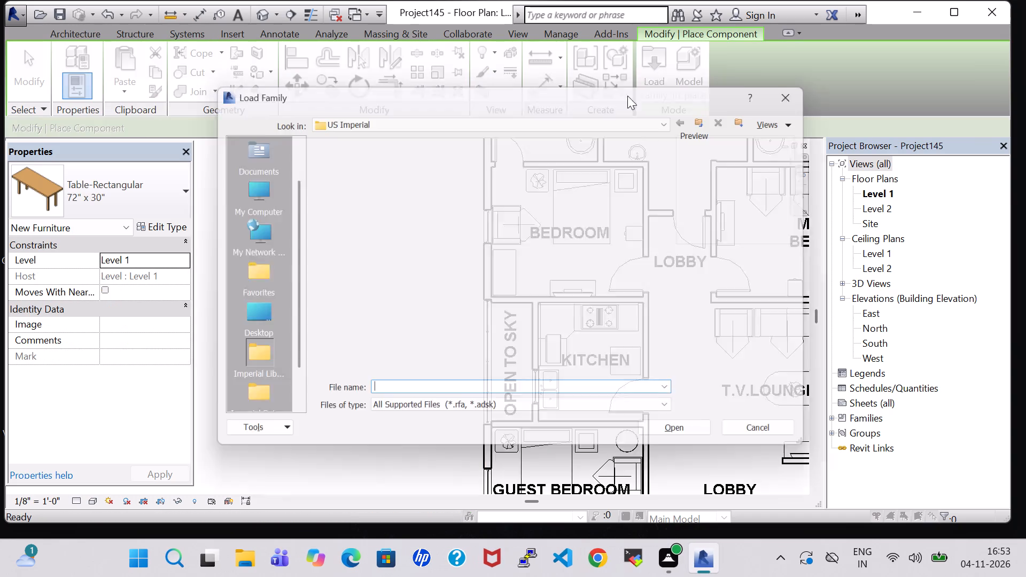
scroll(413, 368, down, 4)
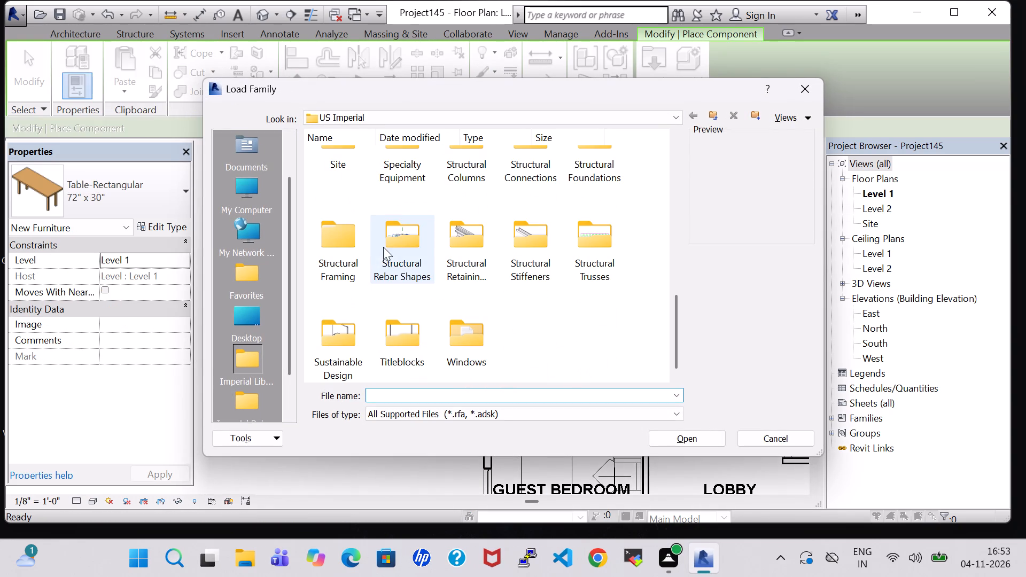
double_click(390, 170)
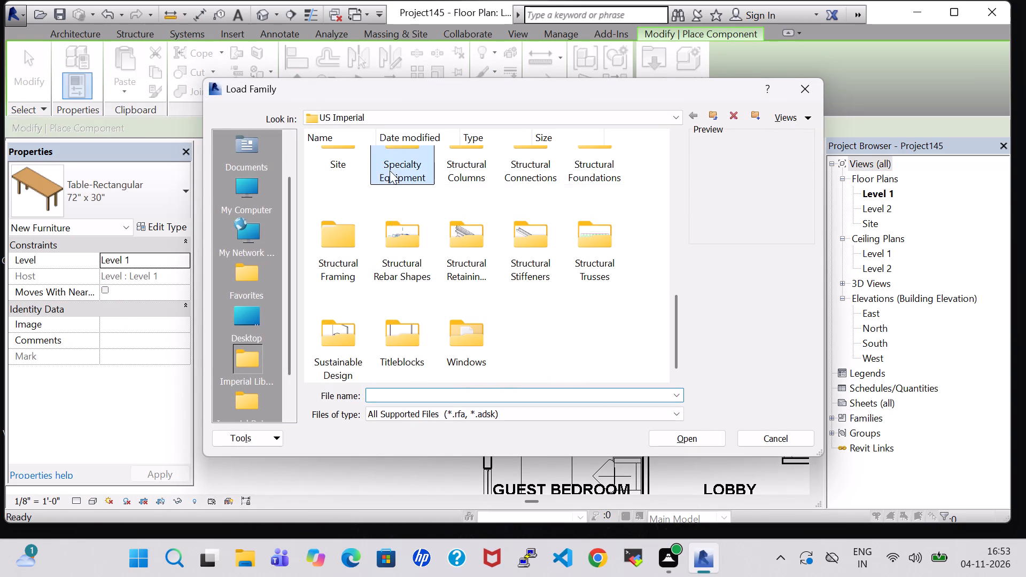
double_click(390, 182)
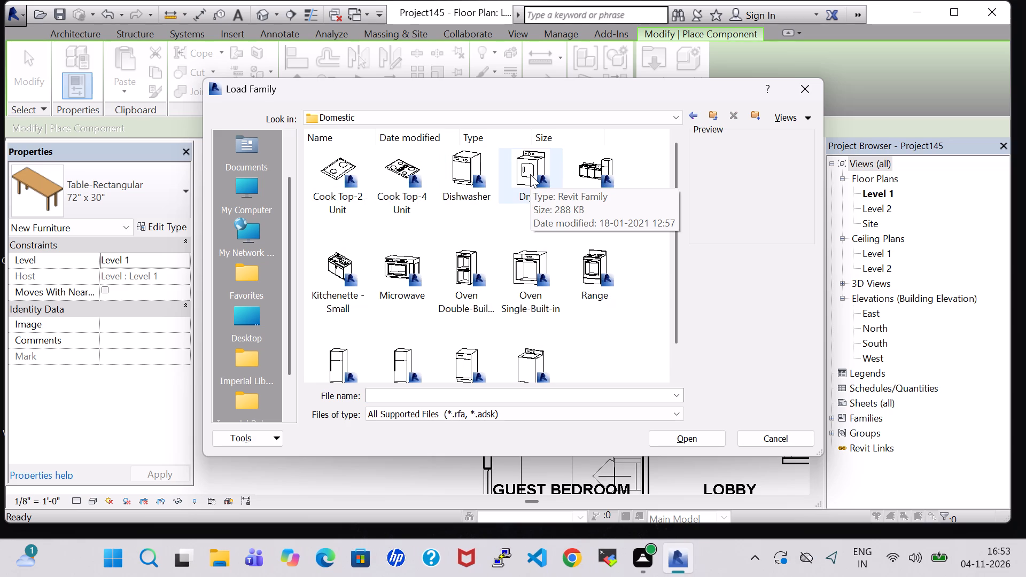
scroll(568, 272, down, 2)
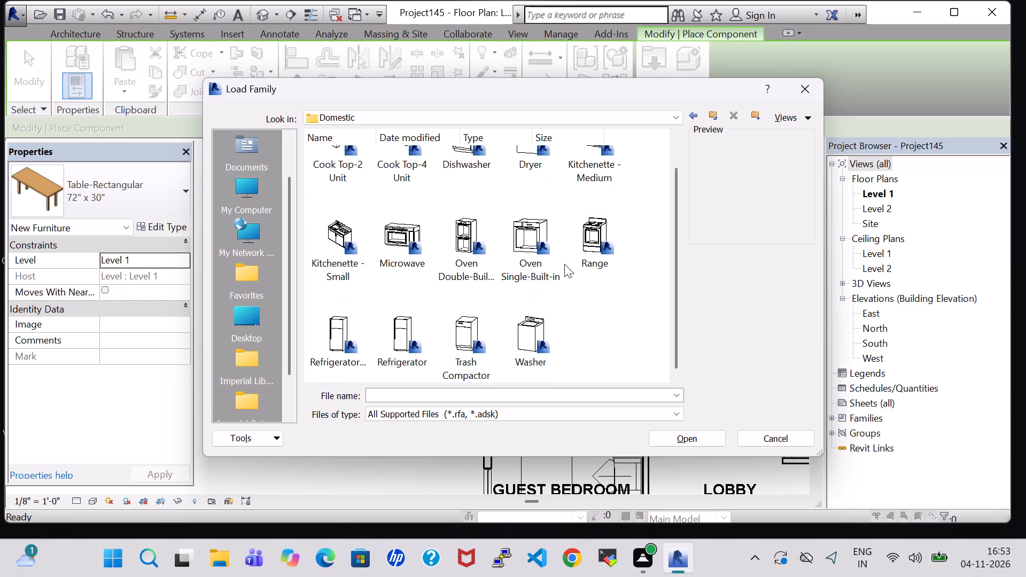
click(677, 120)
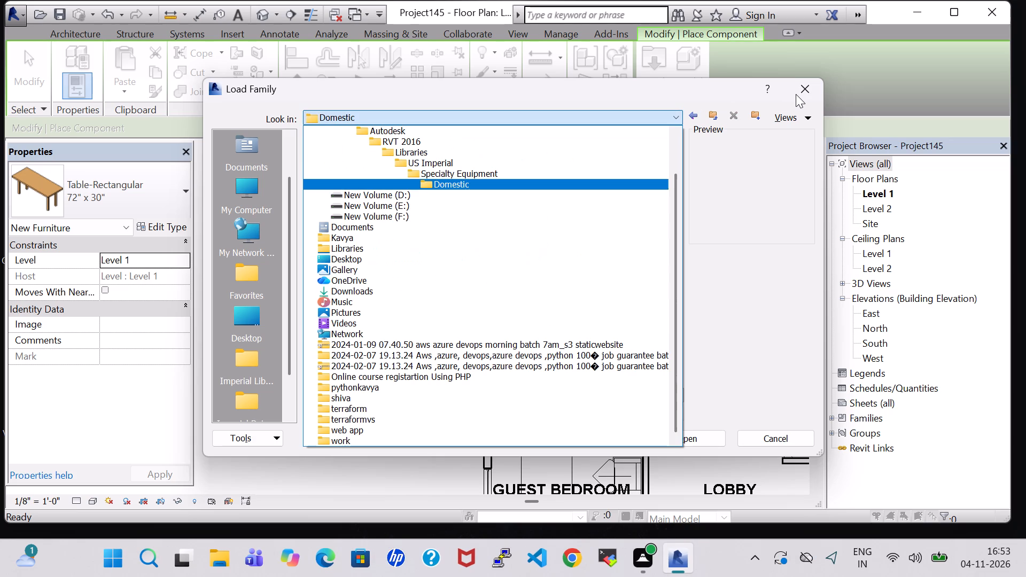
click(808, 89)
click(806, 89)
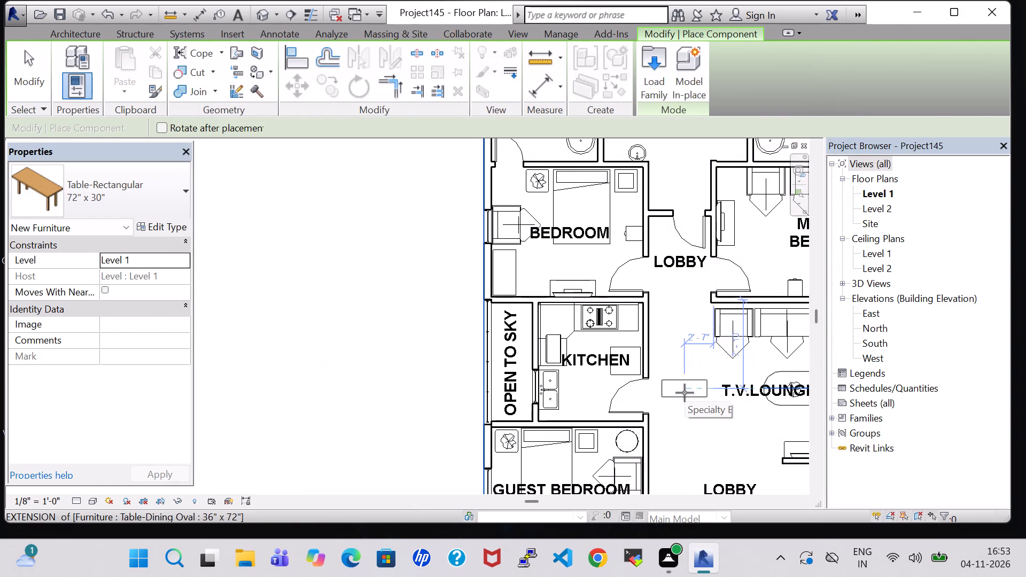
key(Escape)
Examine the Level 1 plan around the laundry, baths, bedrooms and lobby for layout and furnishing.
scroll(685, 393, down, 4)
middle_drag(680, 401, 576, 413)
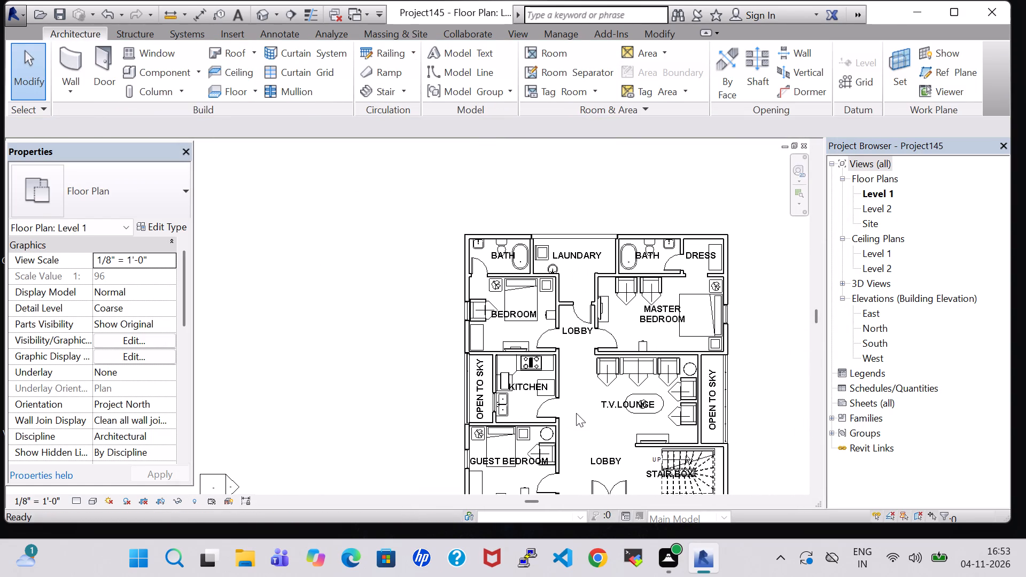
scroll(579, 416, up, 4)
middle_drag(579, 416, 561, 459)
scroll(561, 459, down, 4)
middle_drag(595, 370, 568, 426)
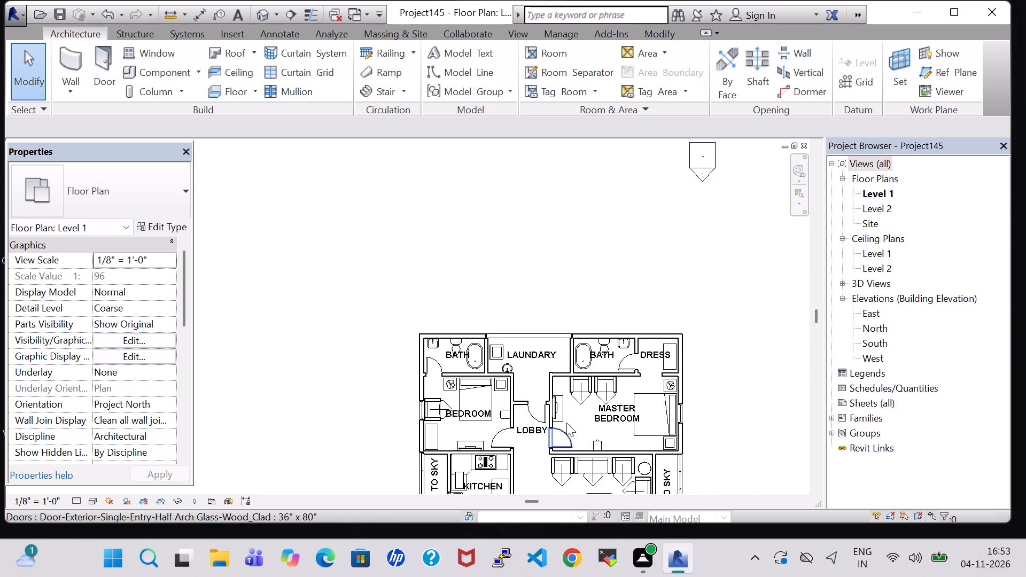
scroll(566, 423, up, 6)
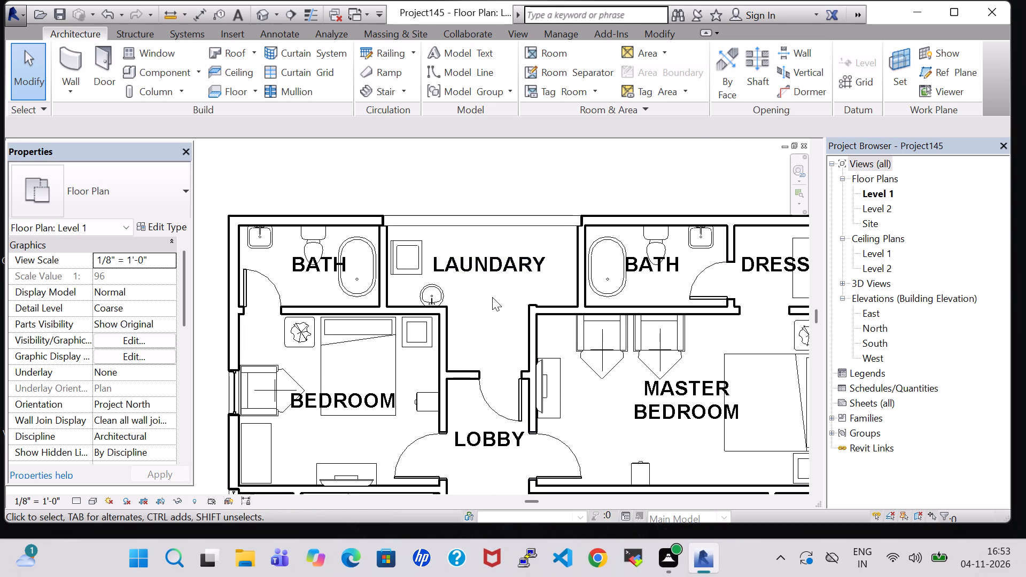
scroll(492, 297, down, 4)
middle_drag(492, 297, 437, 293)
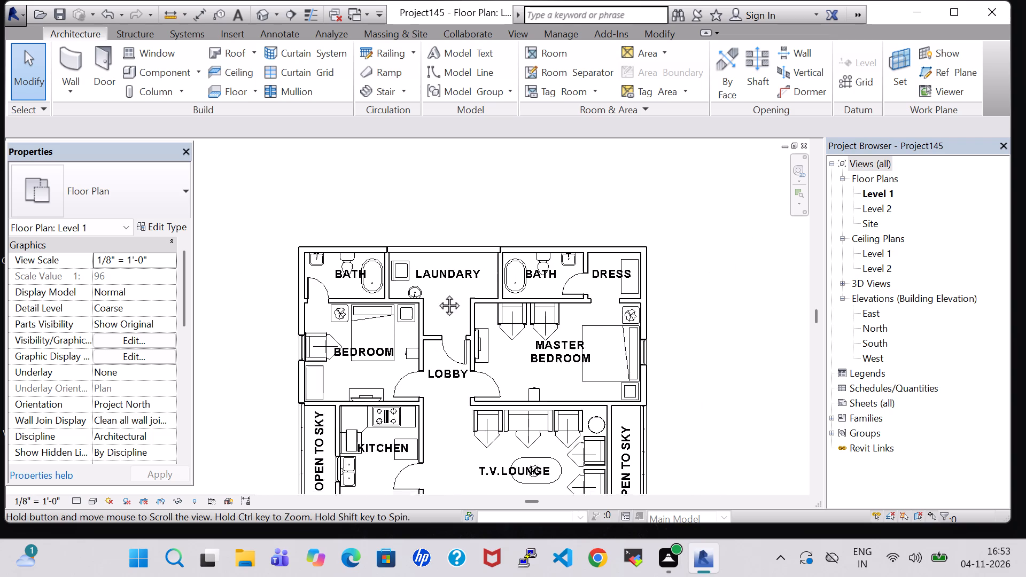
middle_drag(437, 293, 415, 293)
scroll(415, 293, up, 1)
middle_drag(416, 294, 442, 327)
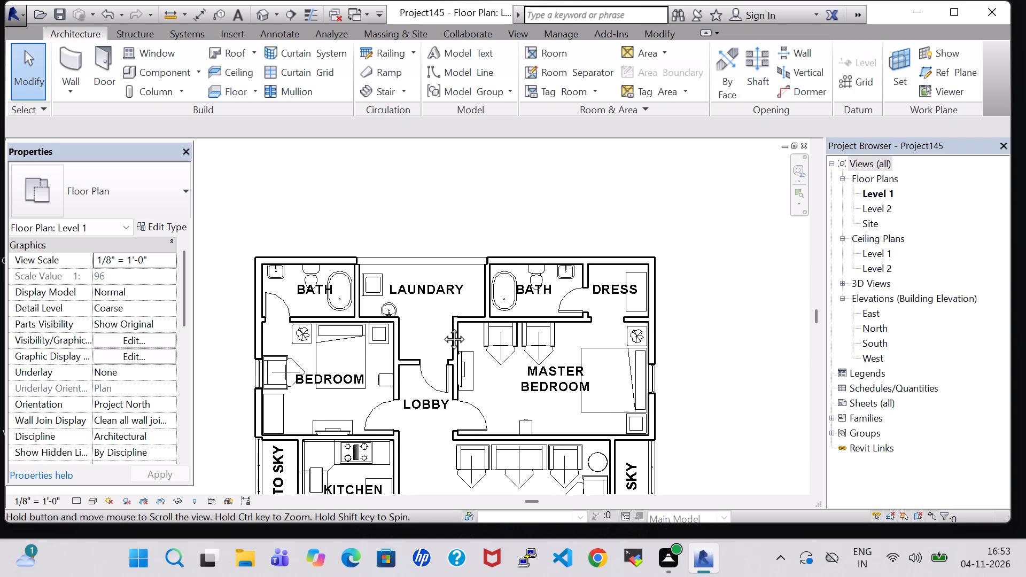
middle_drag(442, 327, 462, 345)
scroll(461, 349, up, 3)
middle_drag(450, 367, 456, 269)
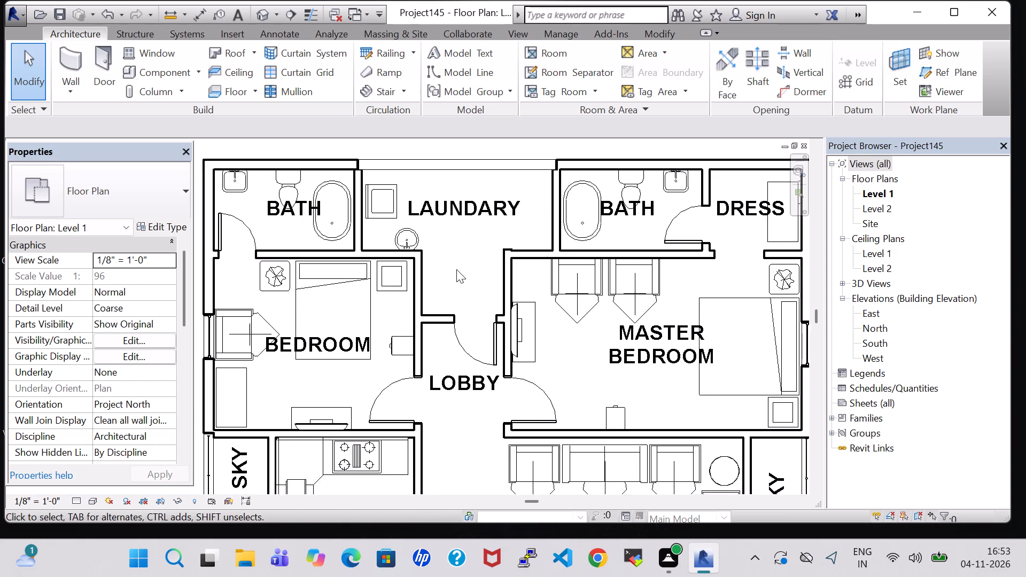
scroll(456, 270, down, 5)
middle_drag(456, 270, 426, 253)
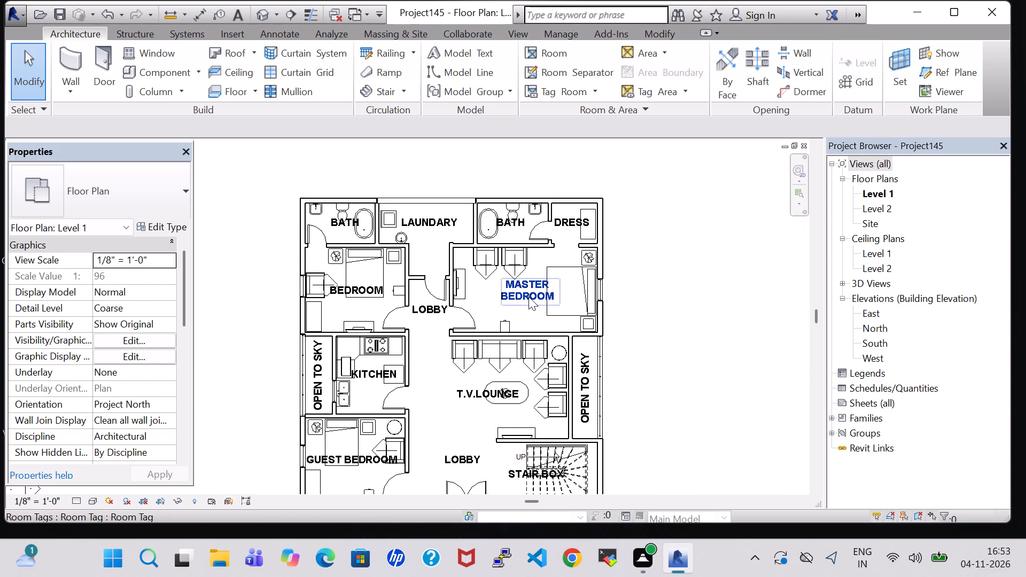
Nudge the MASTER BEDROOM room tag two increments south and five increments west.
click(526, 313)
scroll(526, 313, up, 4)
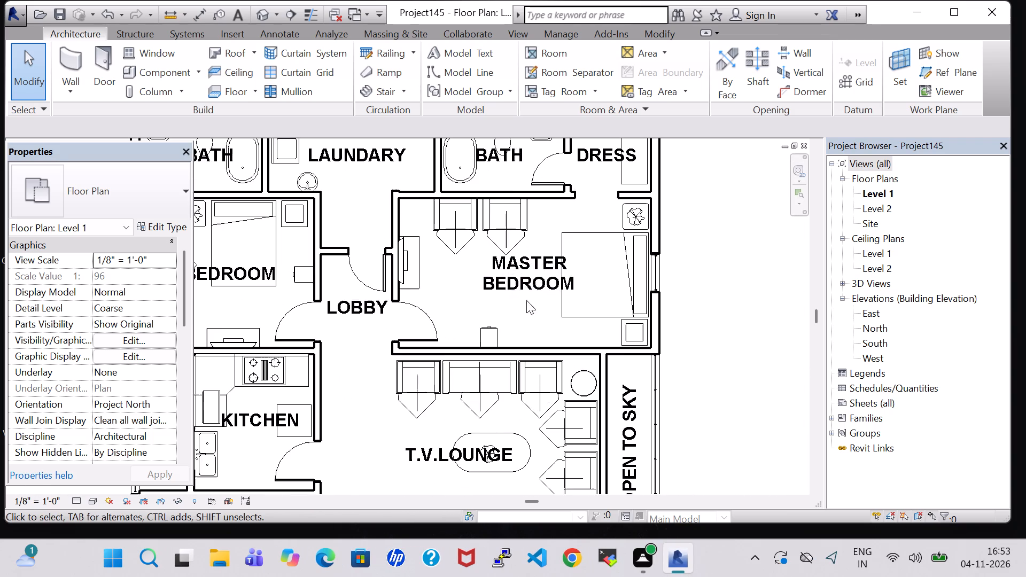
click(528, 276)
key(Down)
key(Down)
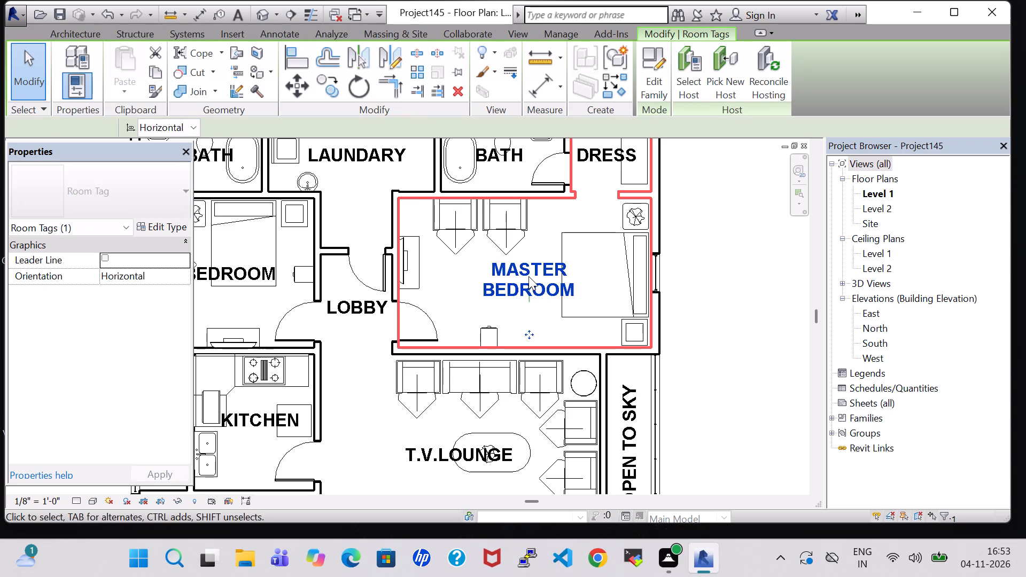
key(Left)
key(Left)
key(Left)
key(Left)
key(Left)
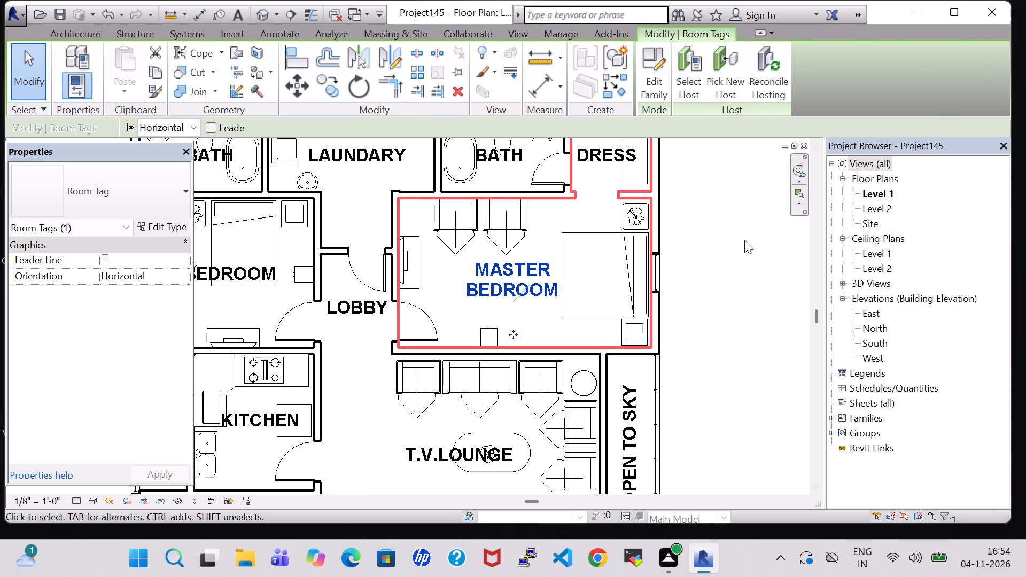
click(742, 240)
Switch to the 3D view and inspect the furnished rooms from above, from the front sitting area to the kitchen and bedrooms.
scroll(738, 243, down, 4)
middle_drag(736, 247, 740, 221)
scroll(736, 247, up, 1)
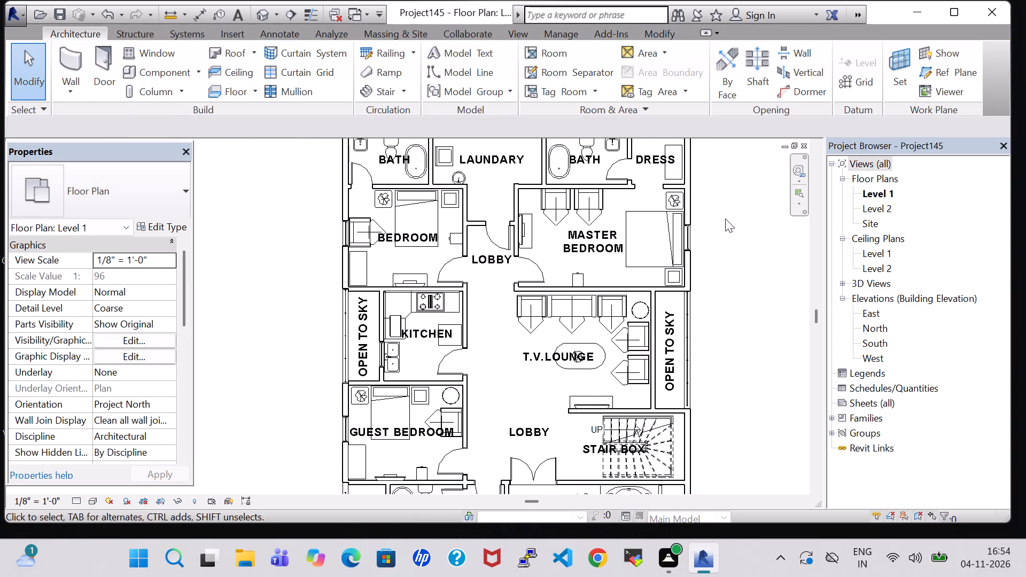
scroll(725, 219, up, 4)
middle_drag(724, 219, 753, 402)
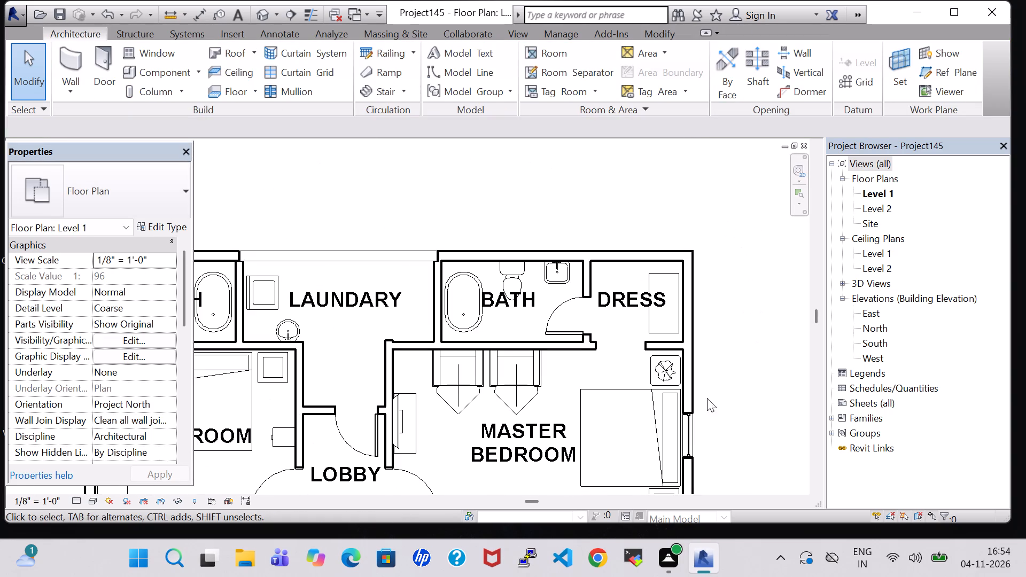
click(264, 16)
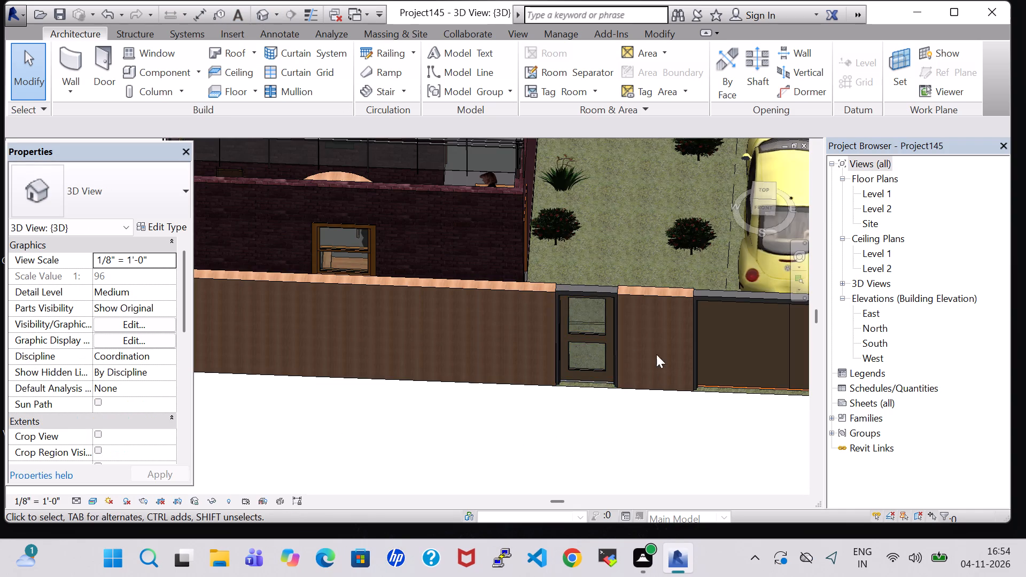
shift+middle_drag(609, 186, 626, 295)
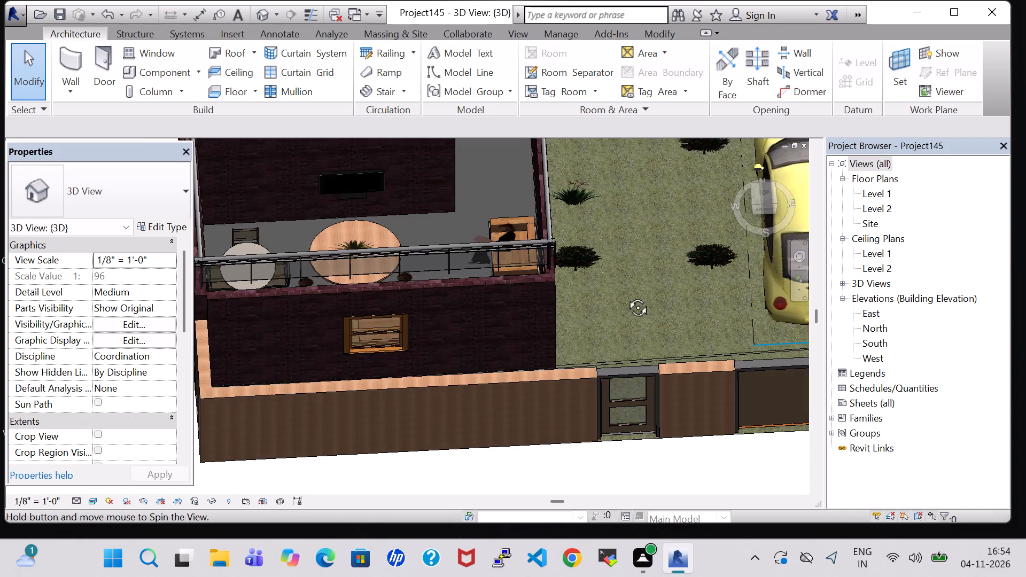
shift+middle_drag(626, 295, 601, 391)
middle_drag(563, 283, 586, 309)
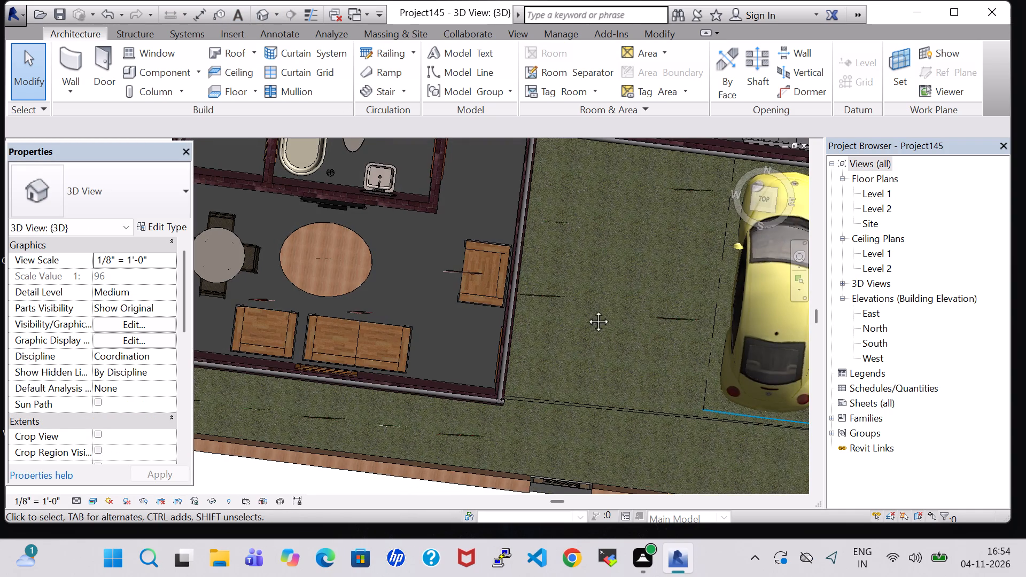
middle_drag(586, 309, 593, 420)
middle_drag(480, 309, 498, 417)
middle_drag(522, 248, 637, 357)
middle_drag(543, 353, 618, 311)
middle_drag(438, 334, 485, 271)
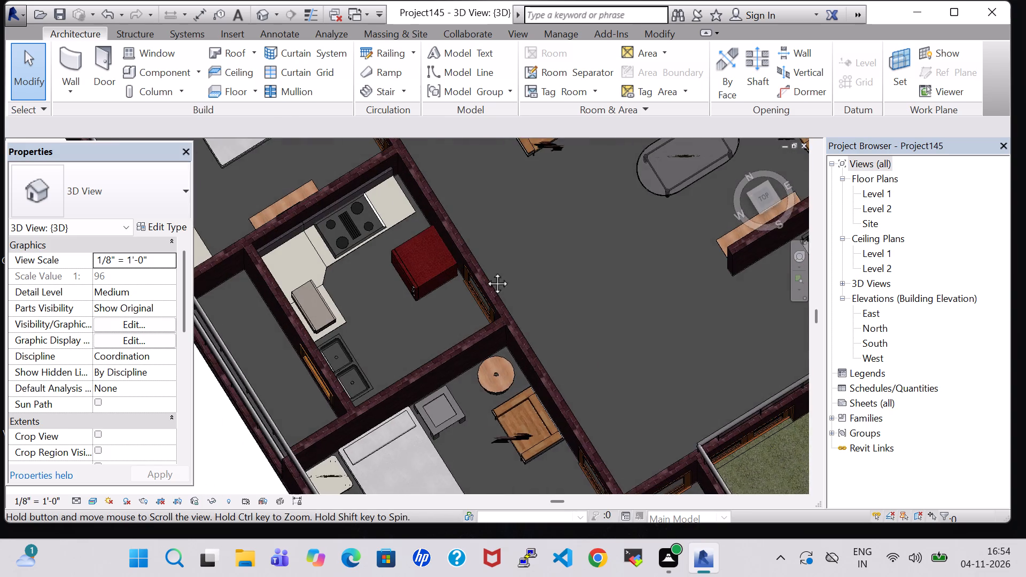
middle_drag(485, 271, 596, 196)
shift+middle_drag(422, 293, 531, 193)
middle_drag(463, 368, 517, 261)
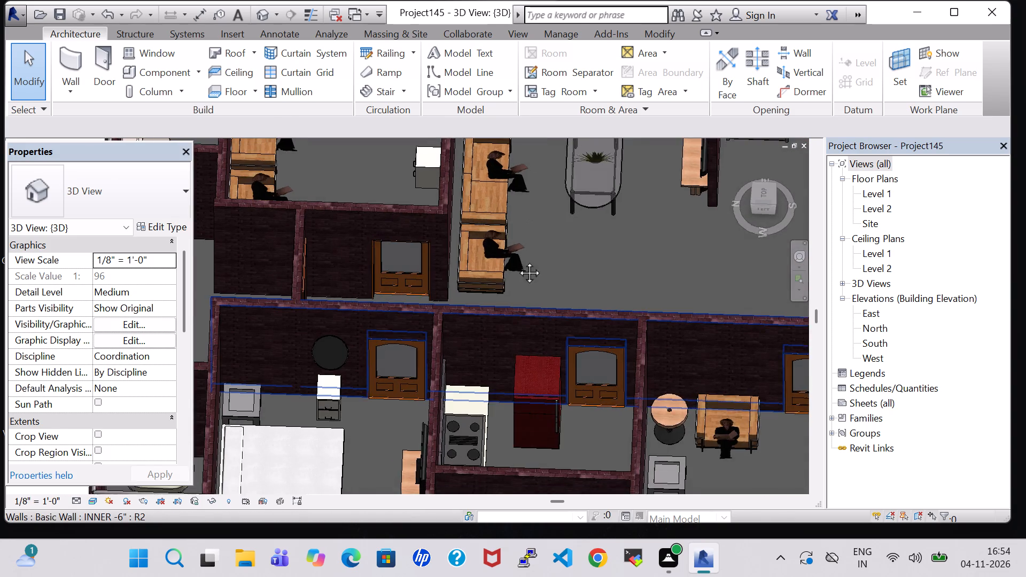
middle_drag(517, 261, 538, 134)
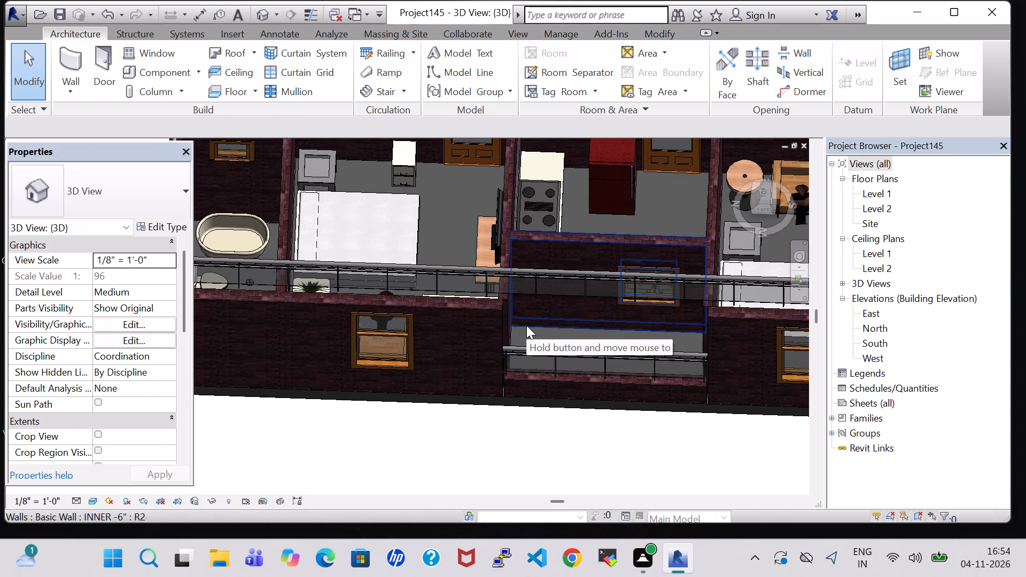
Orbit around the house in 3D to examine the brick side facades, glass railings, staircase, car porch and furnished sitting rooms.
shift+middle_drag(425, 332, 380, 318)
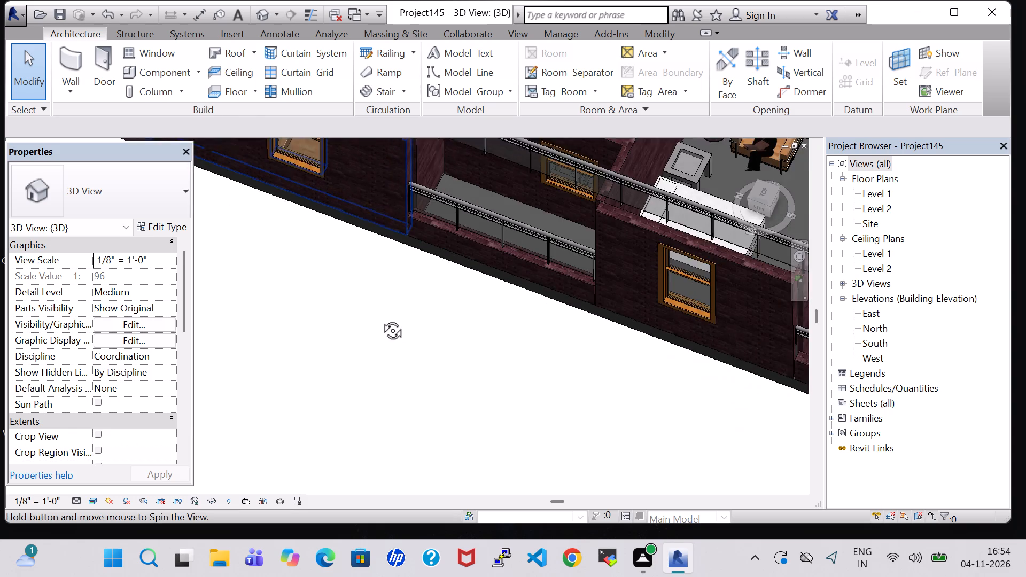
shift+middle_drag(380, 318, 377, 318)
middle_drag(622, 319, 413, 266)
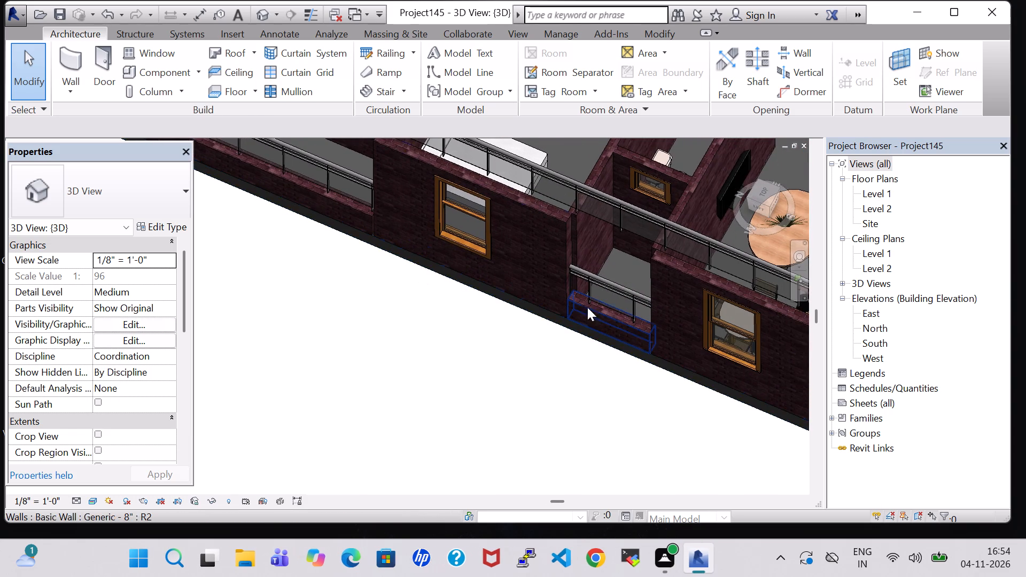
middle_drag(636, 333, 684, 258)
middle_drag(722, 213, 493, 322)
middle_drag(743, 292, 455, 367)
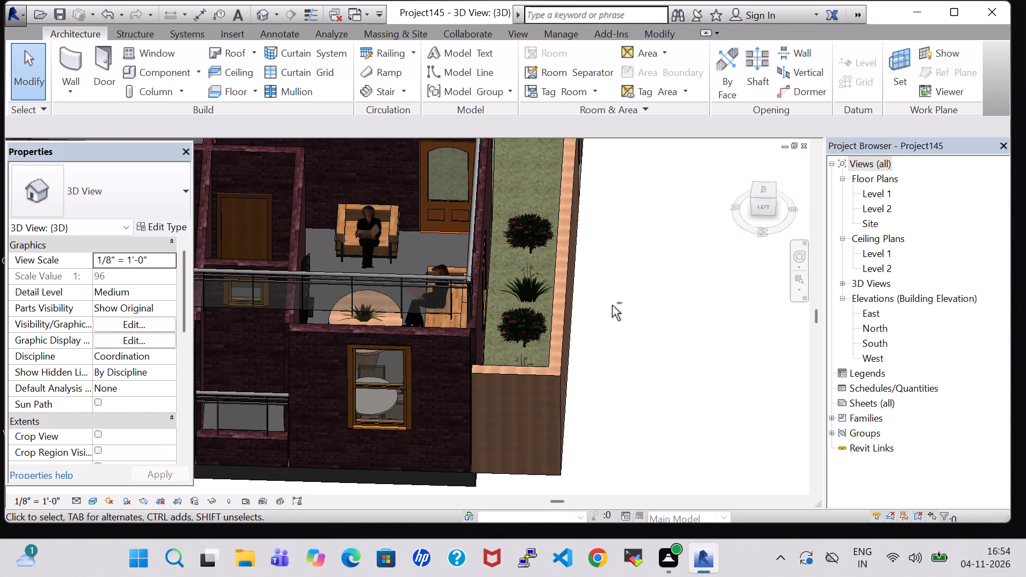
shift+middle_drag(615, 305, 389, 425)
scroll(409, 408, up, 1)
shift+middle_click(426, 361)
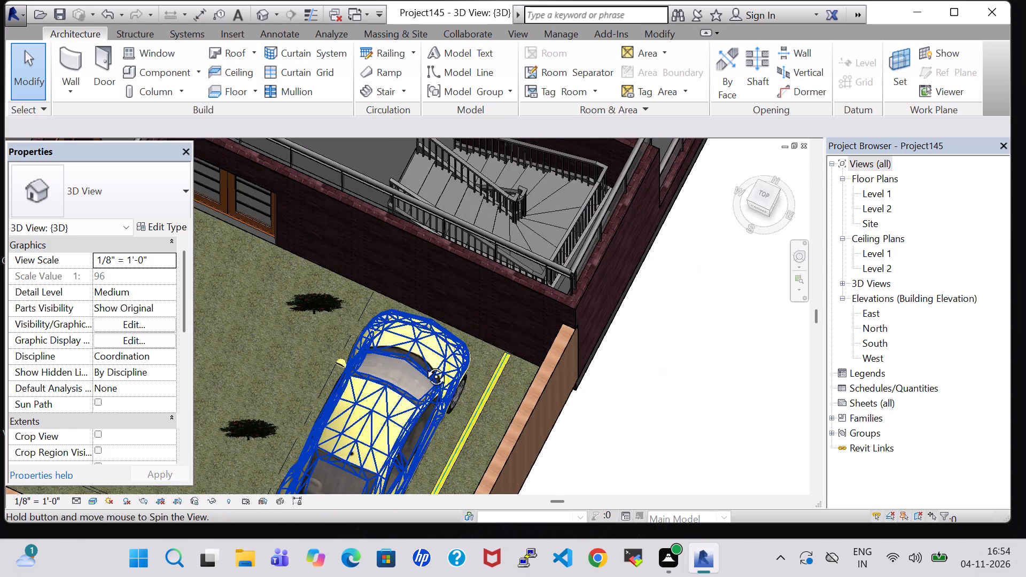
click(643, 393)
shift+middle_drag(643, 393, 632, 384)
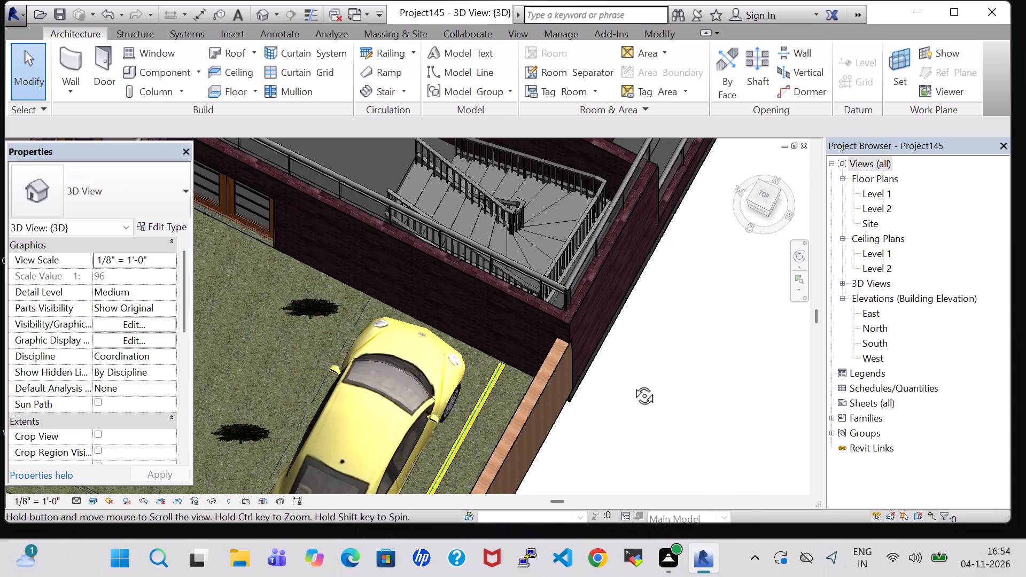
shift+middle_drag(632, 384, 576, 316)
middle_drag(671, 294, 590, 329)
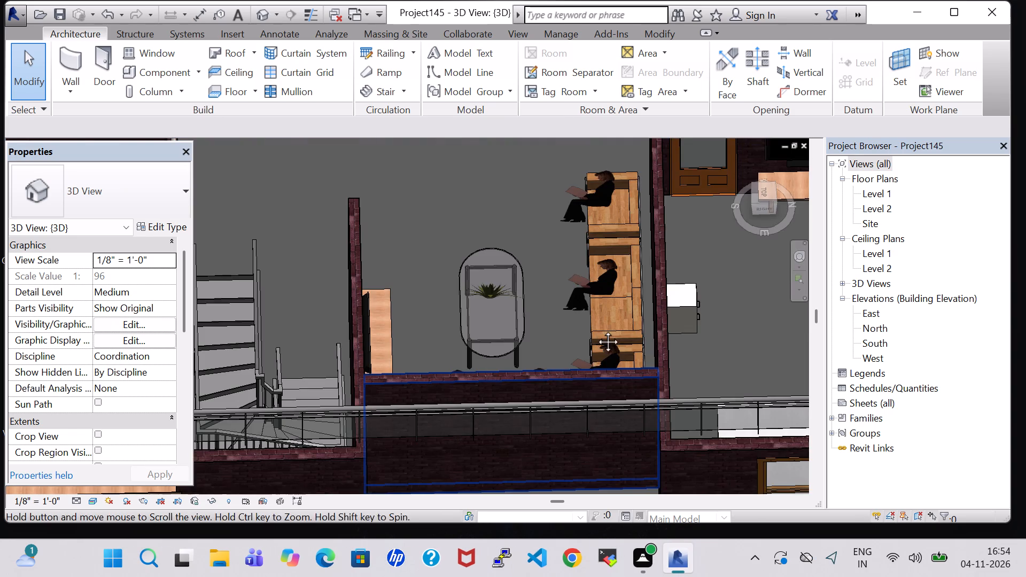
middle_drag(596, 330, 564, 240)
middle_drag(416, 438, 431, 388)
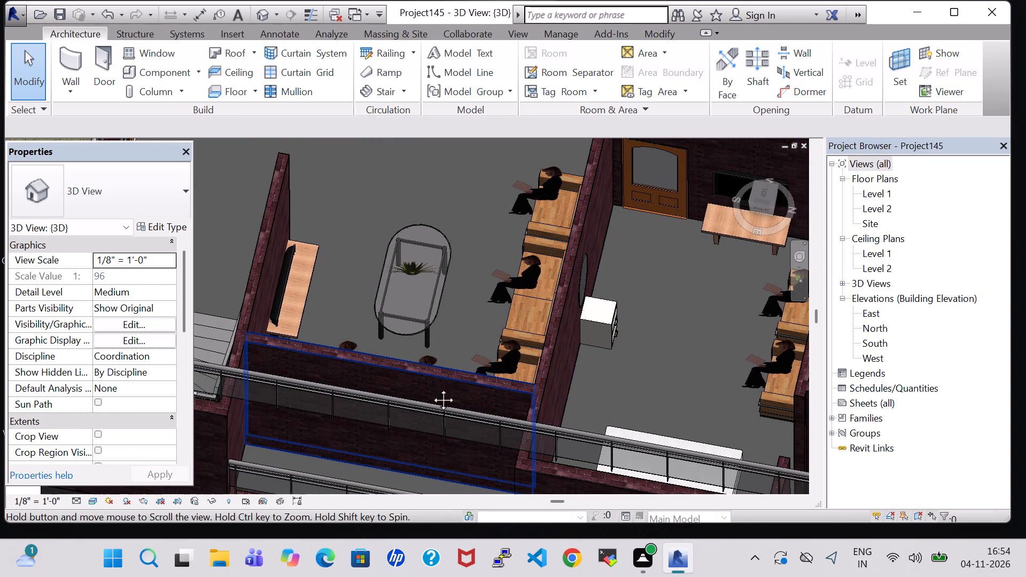
middle_drag(431, 388, 459, 305)
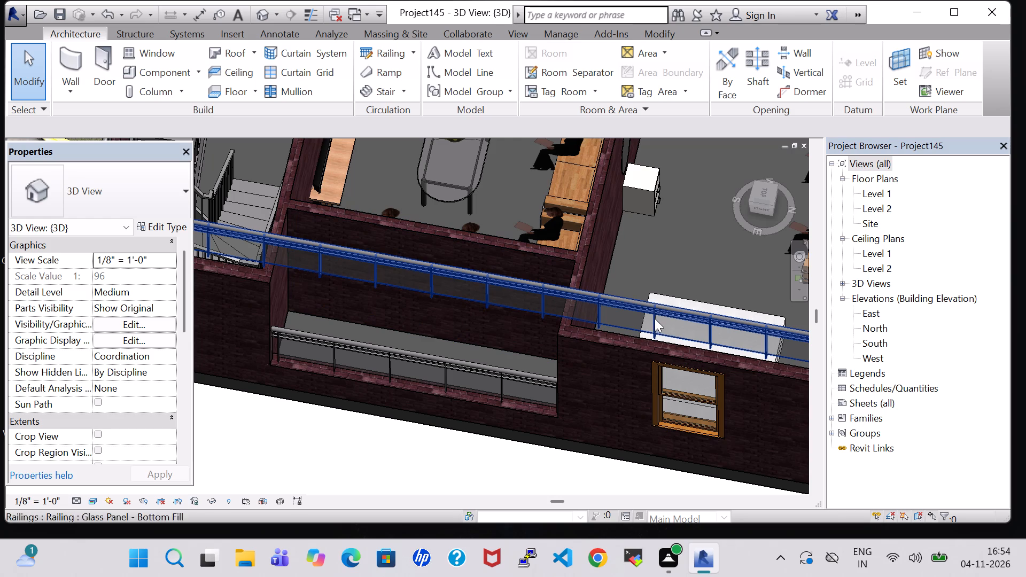
middle_drag(656, 318, 404, 291)
shift+middle_drag(748, 291, 652, 299)
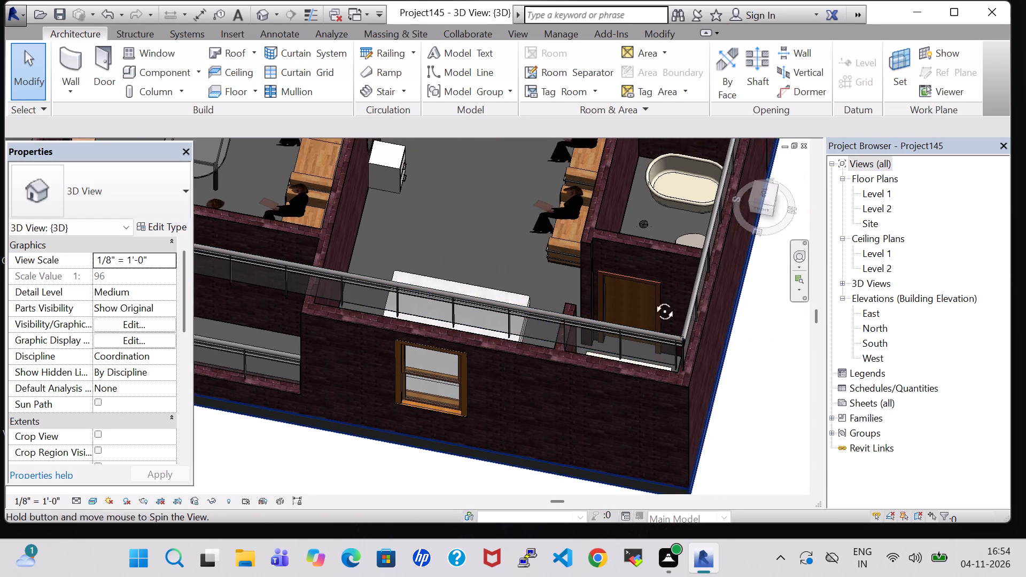
shift+middle_drag(652, 299, 626, 299)
Examine the bedroom, laundry and adjoining baths from above in the 3D view.
middle_drag(612, 322, 731, 148)
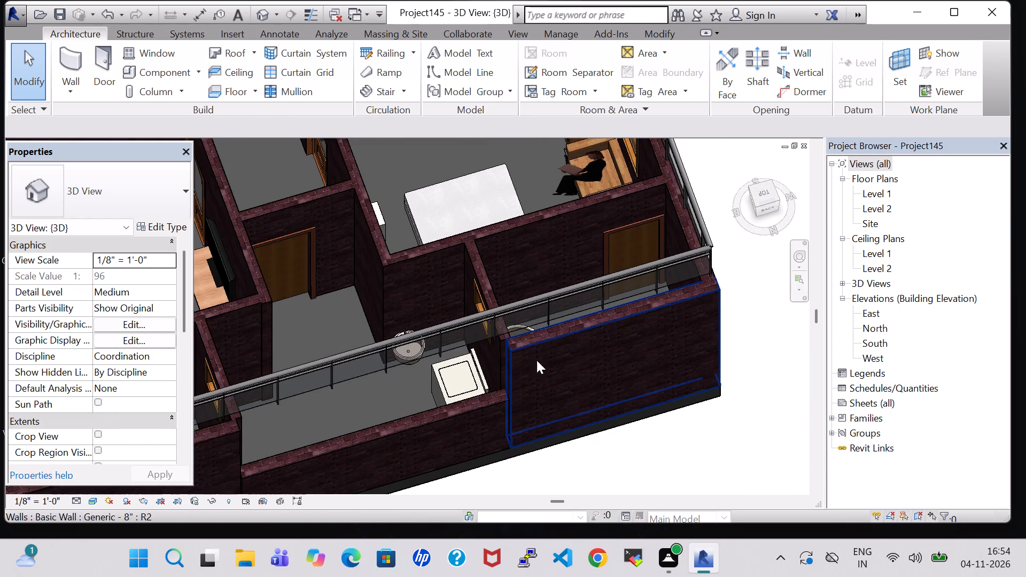
middle_drag(526, 367, 541, 311)
middle_drag(530, 244, 505, 311)
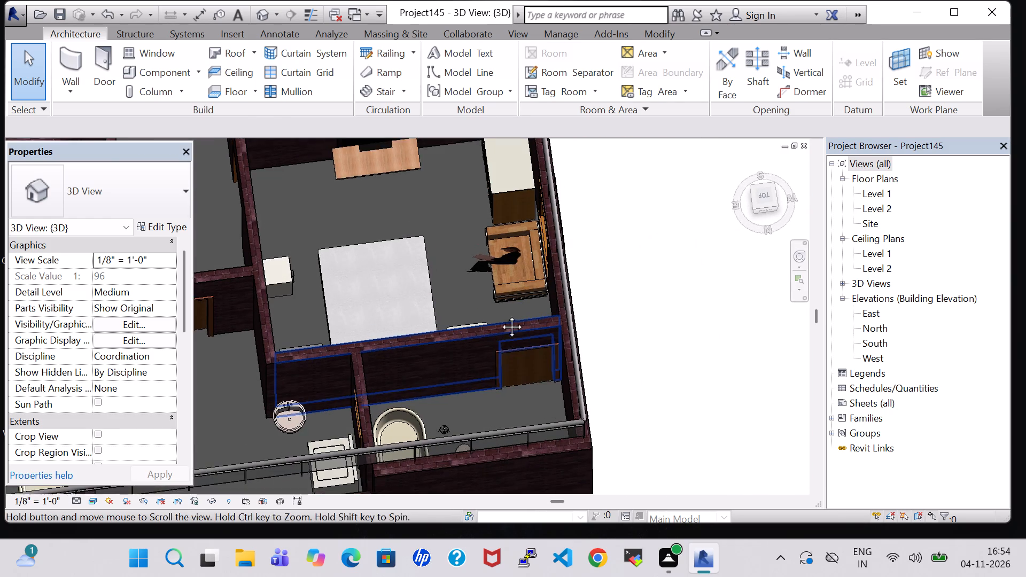
scroll(357, 405, up, 2)
middle_drag(357, 405, 564, 277)
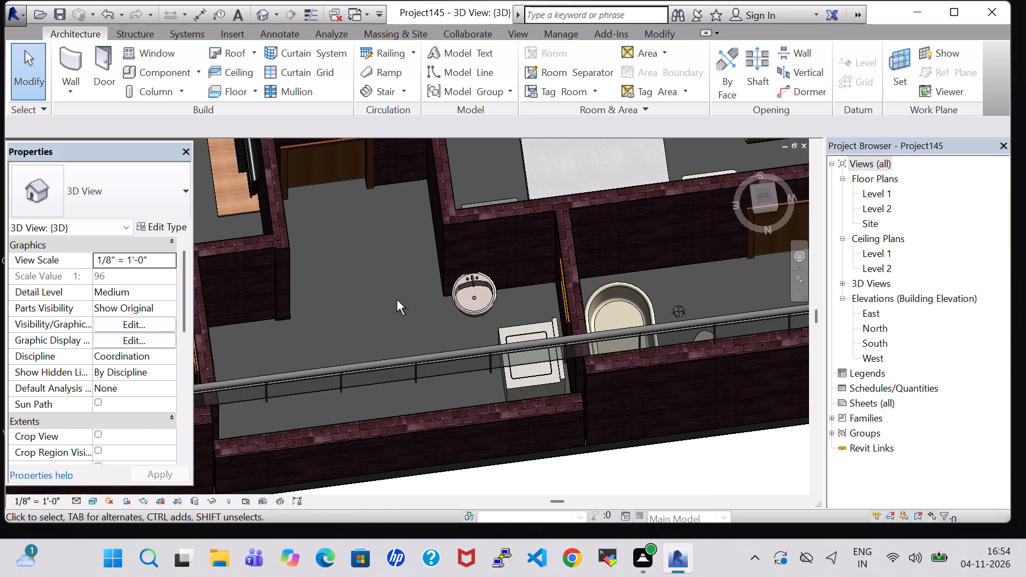
shift+middle_drag(397, 300, 399, 333)
scroll(399, 333, down, 2)
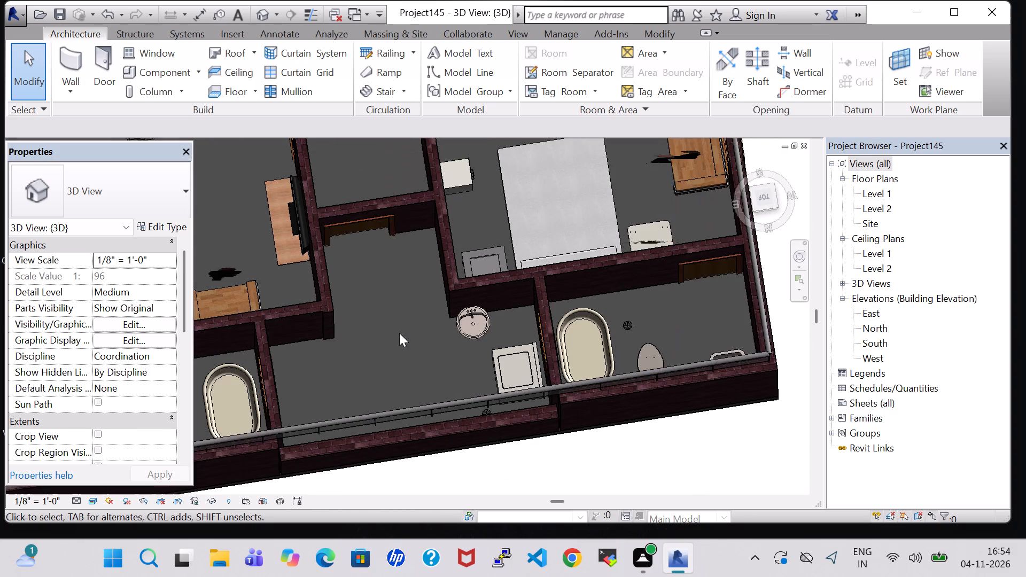
scroll(399, 333, down, 2)
In the Level 1 floor plan, load the Seating-Auditorium family from the US Imperial library's Furniture Seating folder for component placement.
double_click(876, 196)
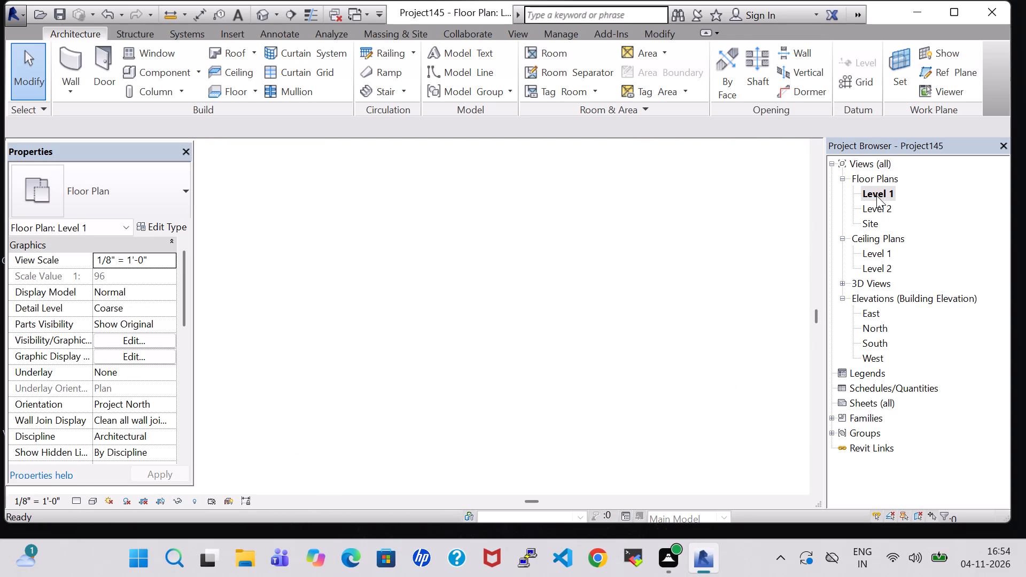
scroll(693, 261, down, 4)
middle_drag(649, 250, 638, 250)
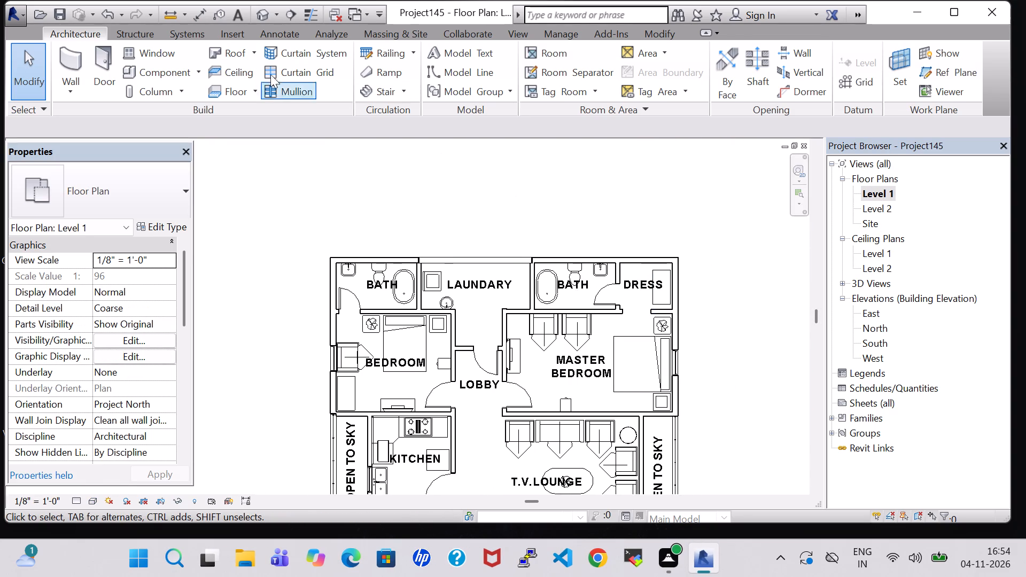
click(174, 69)
click(650, 67)
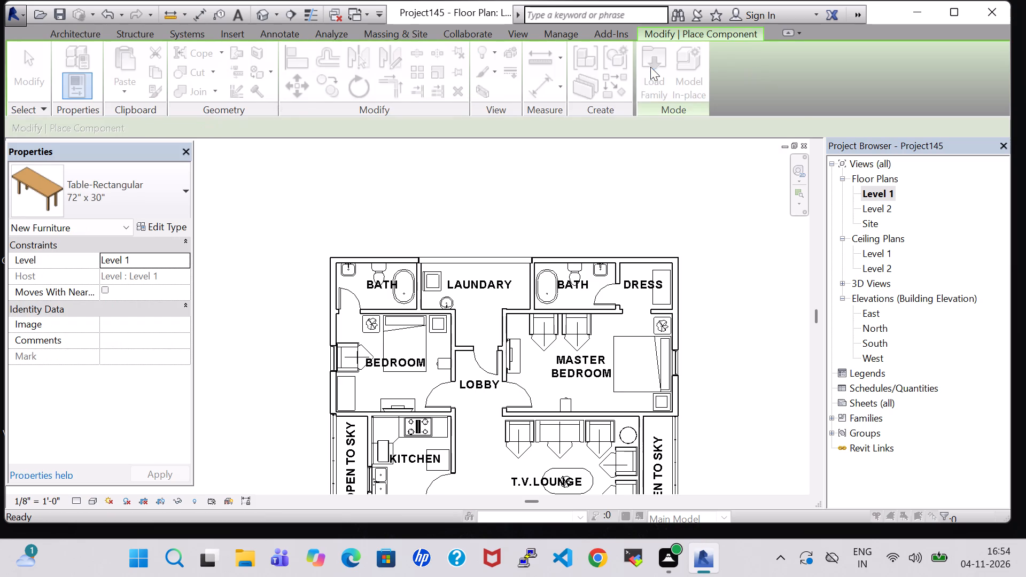
scroll(606, 358, down, 1)
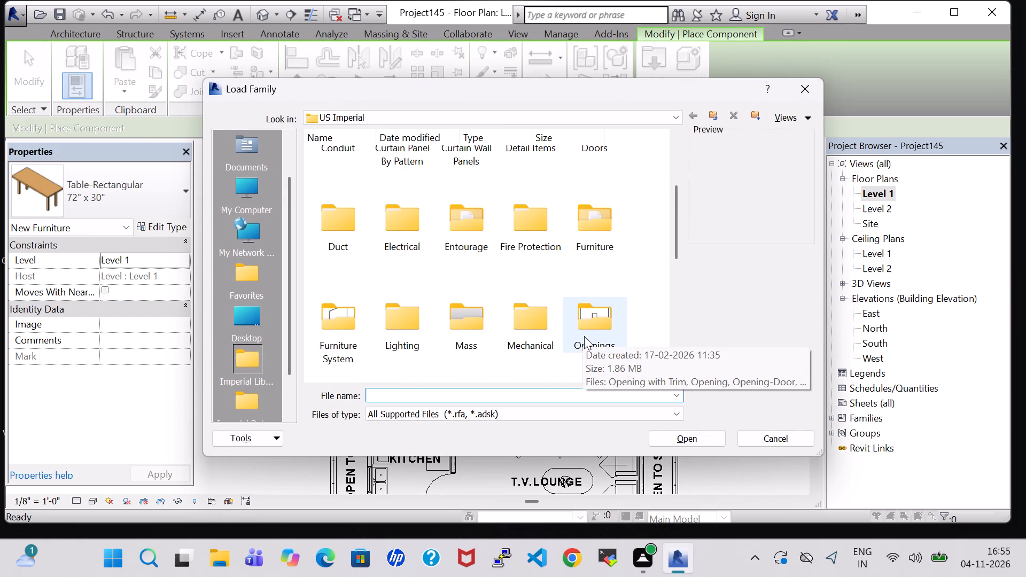
double_click(600, 233)
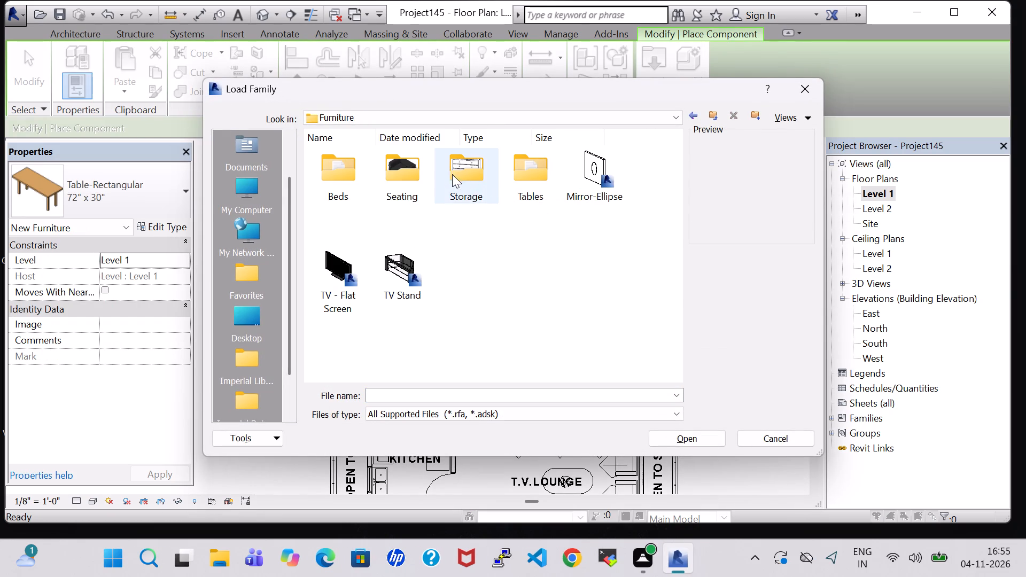
double_click(405, 180)
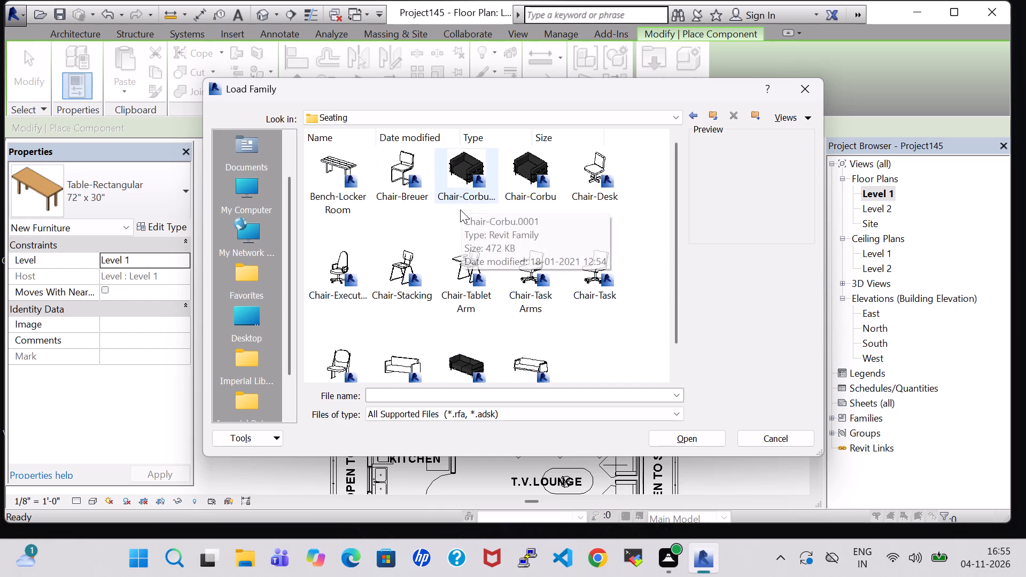
scroll(458, 216, down, 1)
click(345, 344)
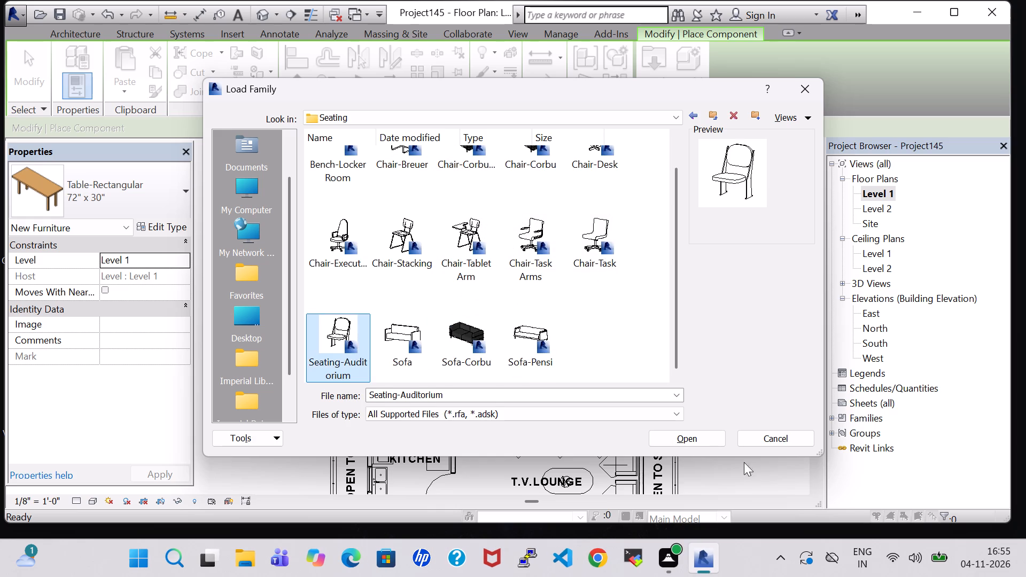
click(694, 438)
Place two 18" x 24" x 30" auditorium seats one above the other along the laundry's east wall, facing into the room.
scroll(521, 293, up, 4)
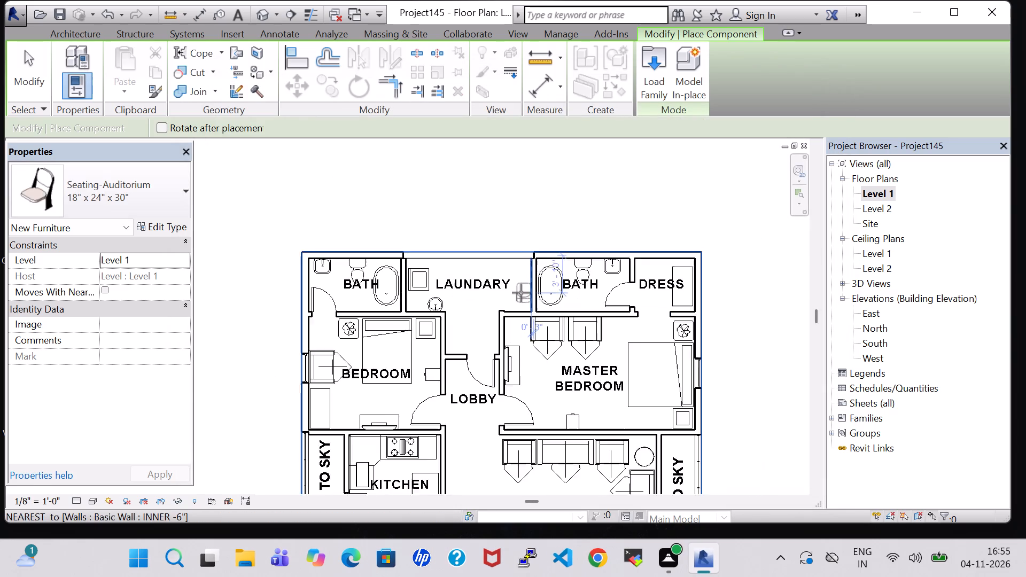
scroll(521, 293, up, 3)
key(space)
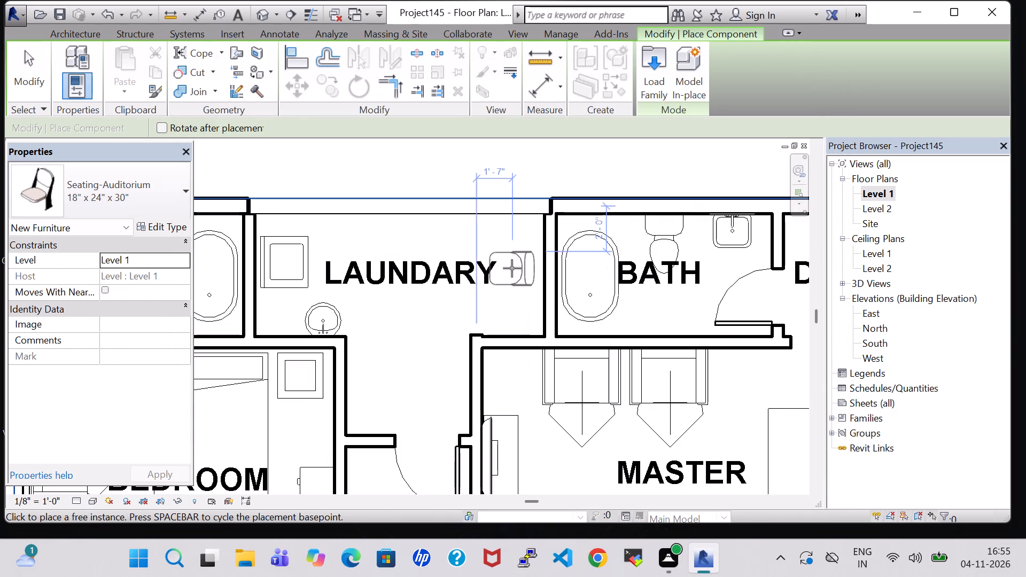
click(515, 251)
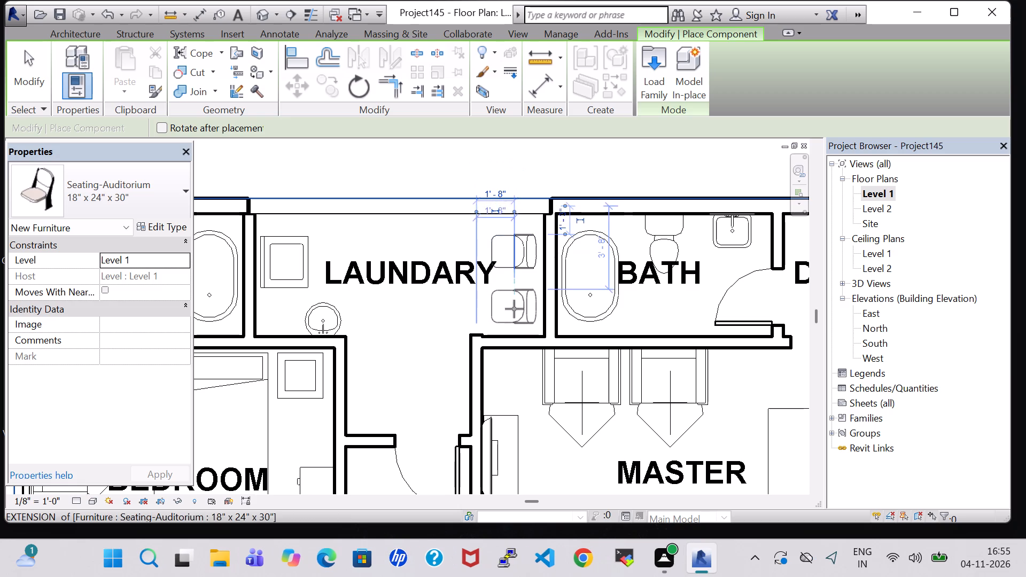
click(512, 310)
key(Escape)
key(Escape)
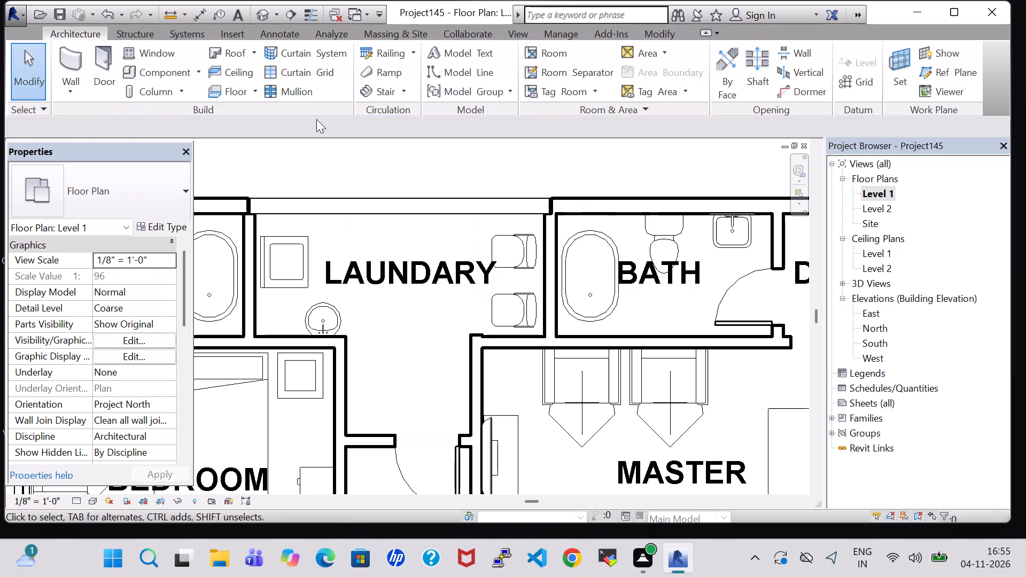
Inspect the new laundry seats in the 3D view, followed by the adjoining bath, dressing area and master bedroom.
click(257, 12)
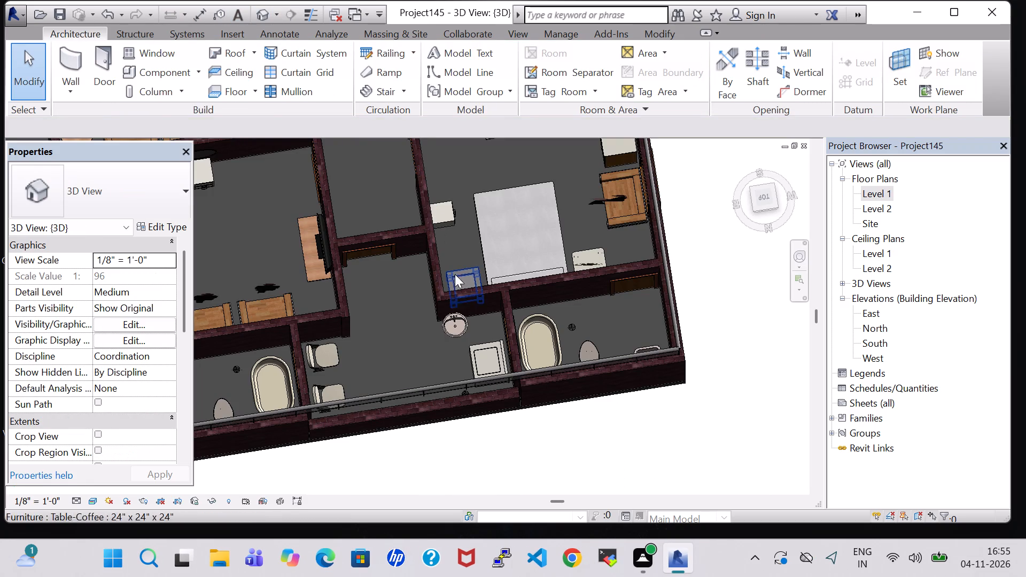
middle_drag(338, 348, 429, 348)
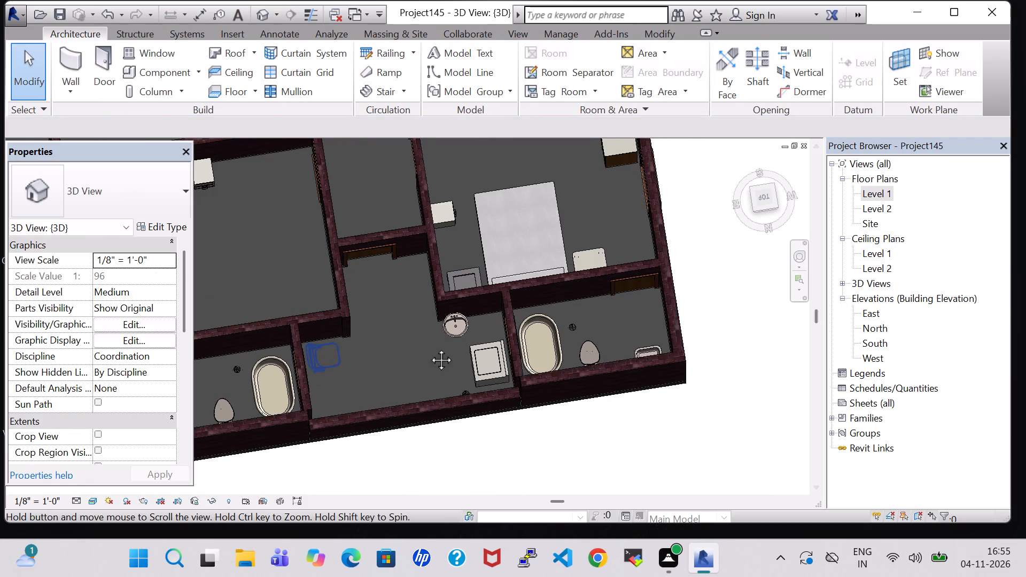
middle_drag(429, 348, 473, 347)
click(538, 360)
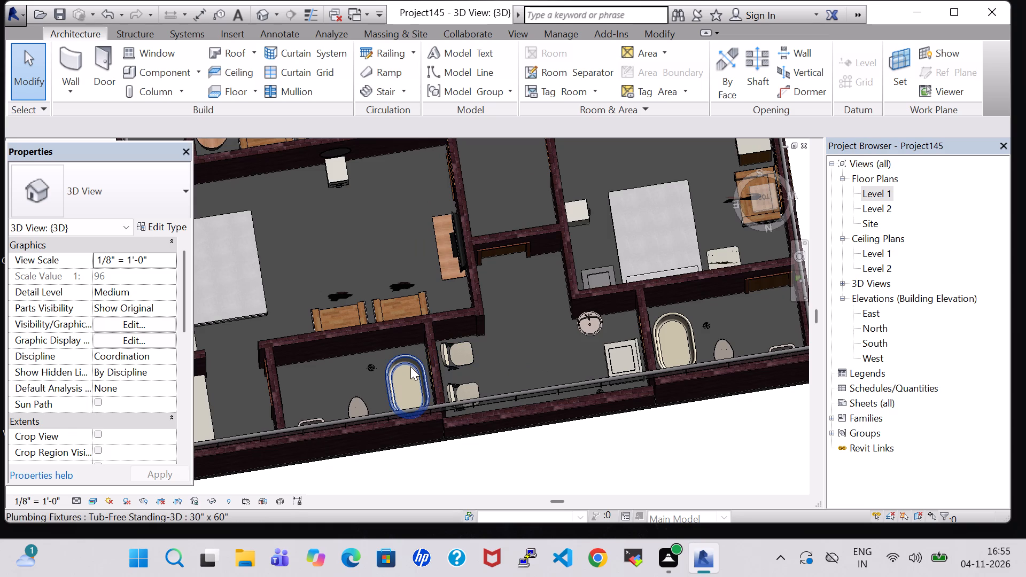
shift+middle_drag(410, 367, 409, 430)
scroll(405, 424, up, 5)
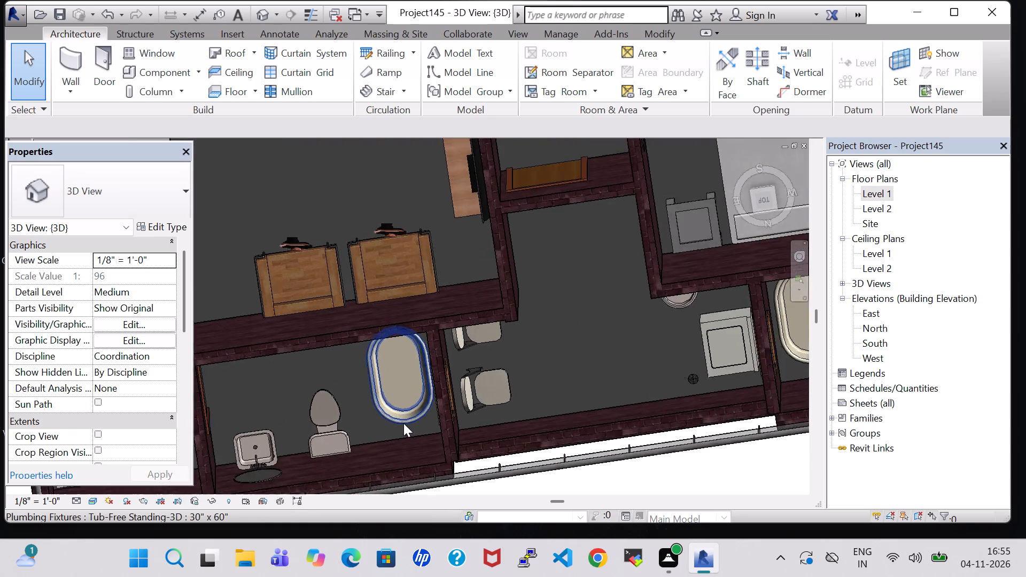
middle_drag(385, 420, 523, 383)
middle_drag(399, 370, 450, 366)
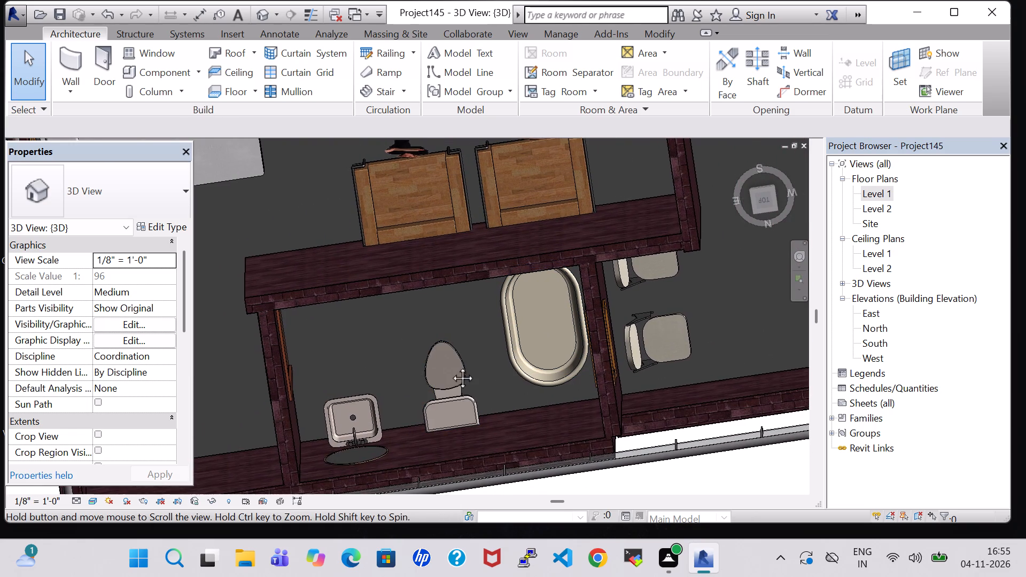
middle_drag(450, 366, 571, 350)
middle_drag(548, 343, 615, 334)
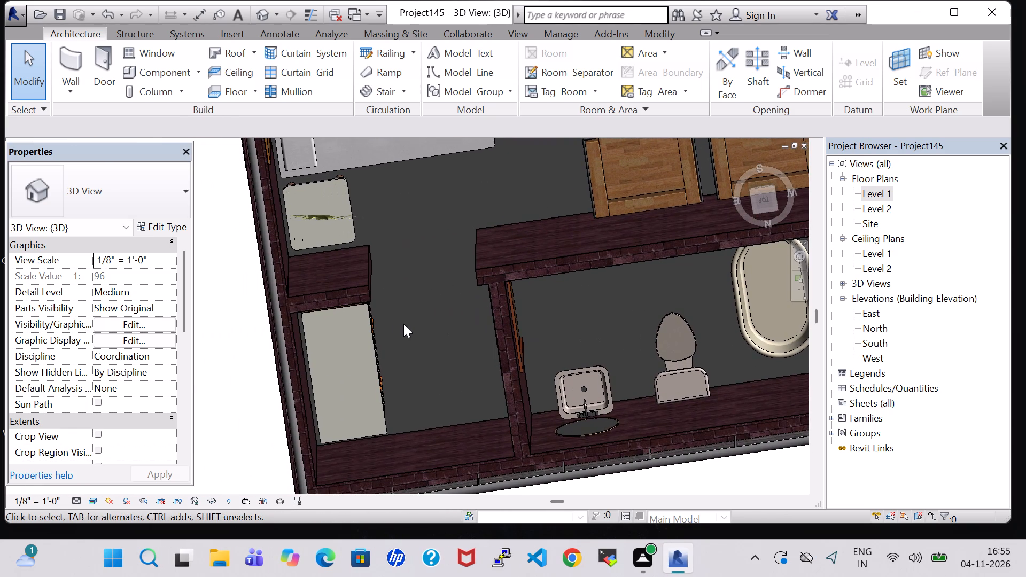
shift+middle_drag(404, 325, 346, 252)
shift+scroll(380, 316, up, 1)
middle_drag(332, 215, 964, 534)
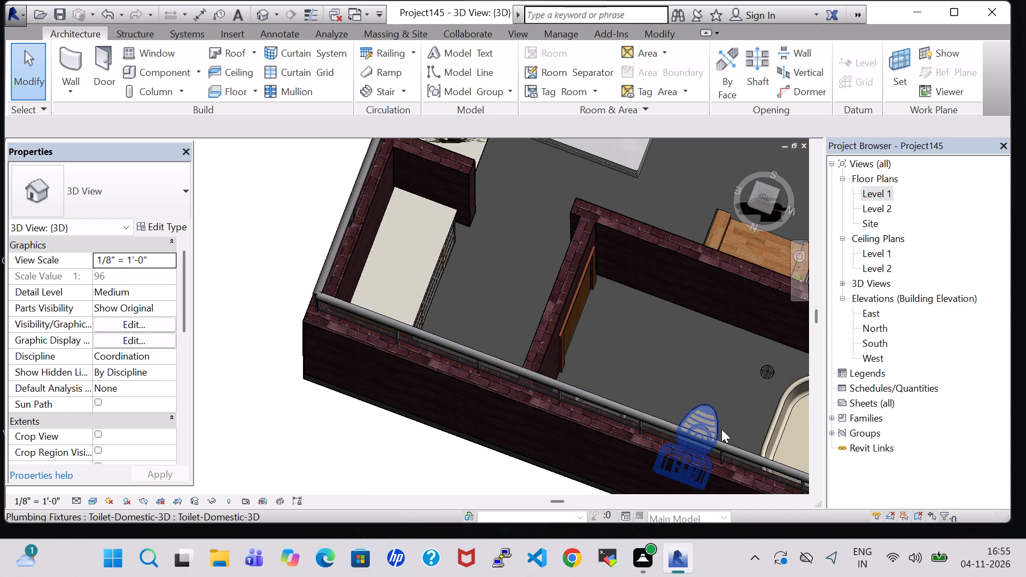
middle_drag(544, 313, 437, 482)
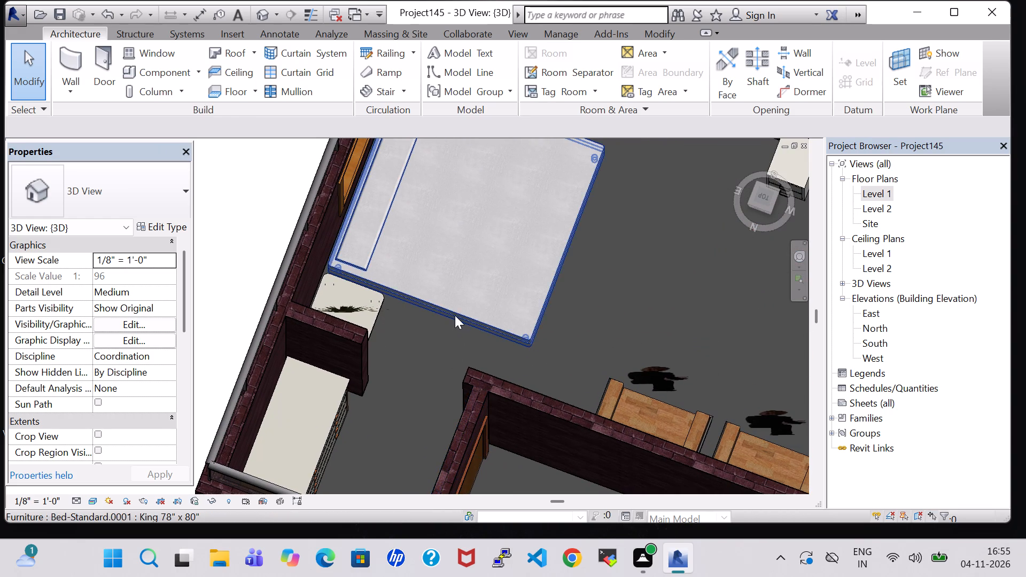
Set the mattress material of the master bedroom's king bed type to Softwood, Lumber.
click(455, 315)
click(158, 230)
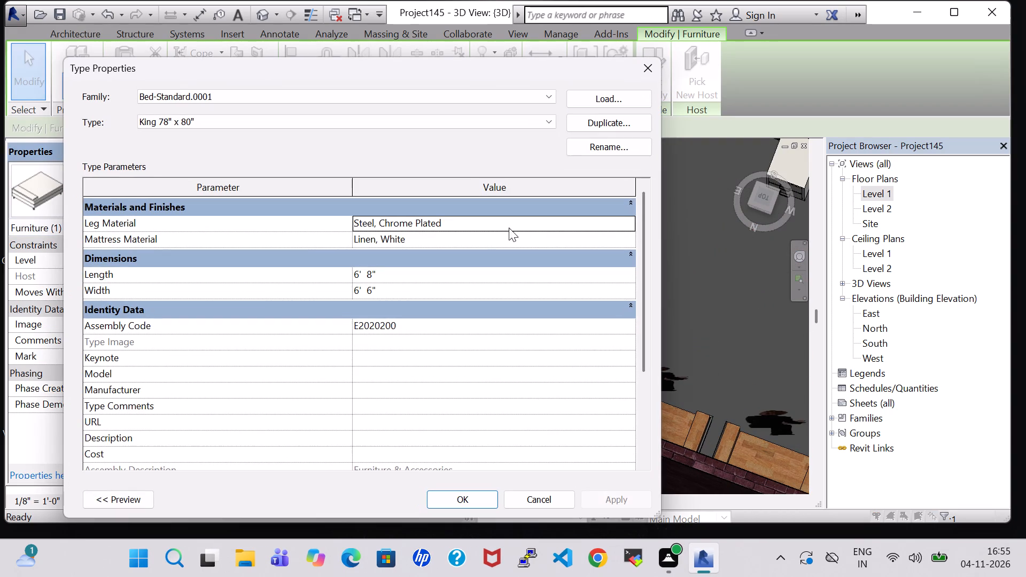
click(629, 235)
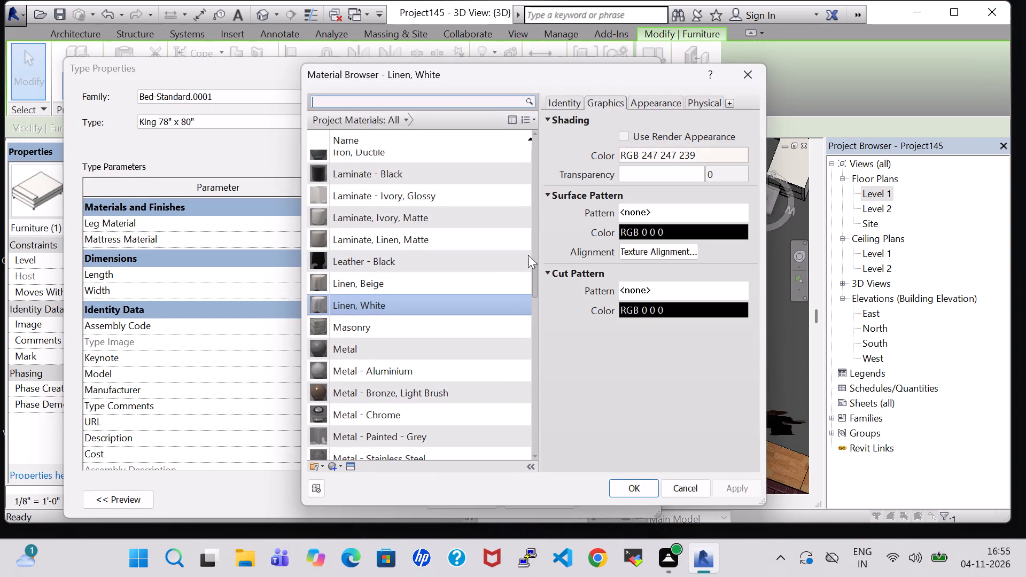
scroll(372, 308, down, 6)
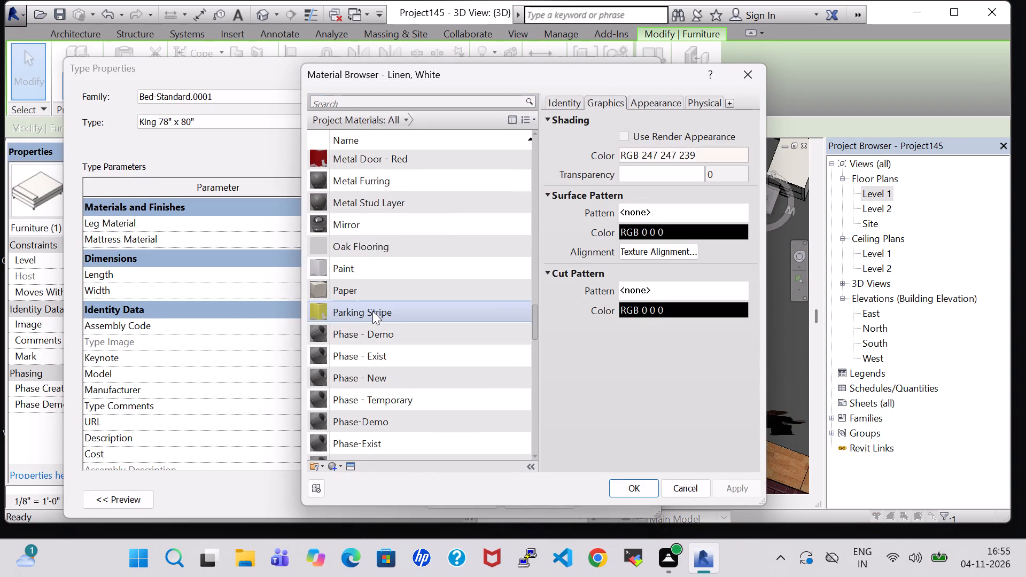
scroll(372, 311, down, 8)
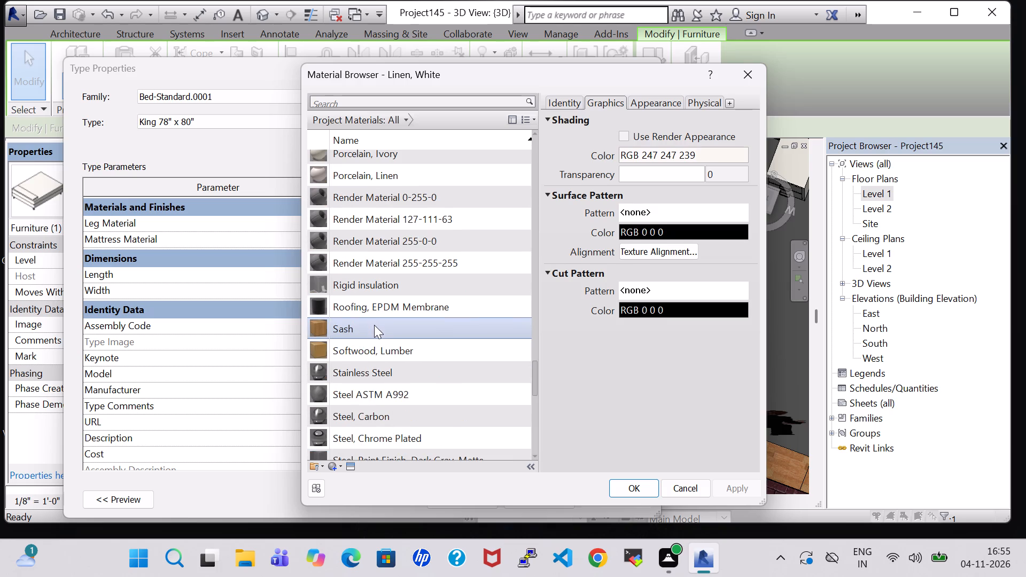
click(374, 325)
click(427, 358)
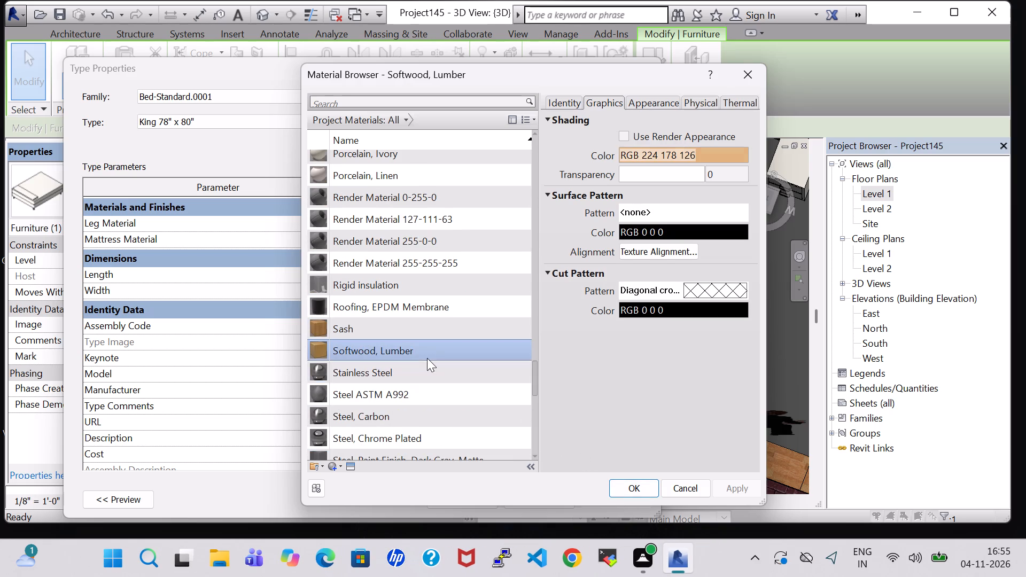
click(618, 483)
click(451, 500)
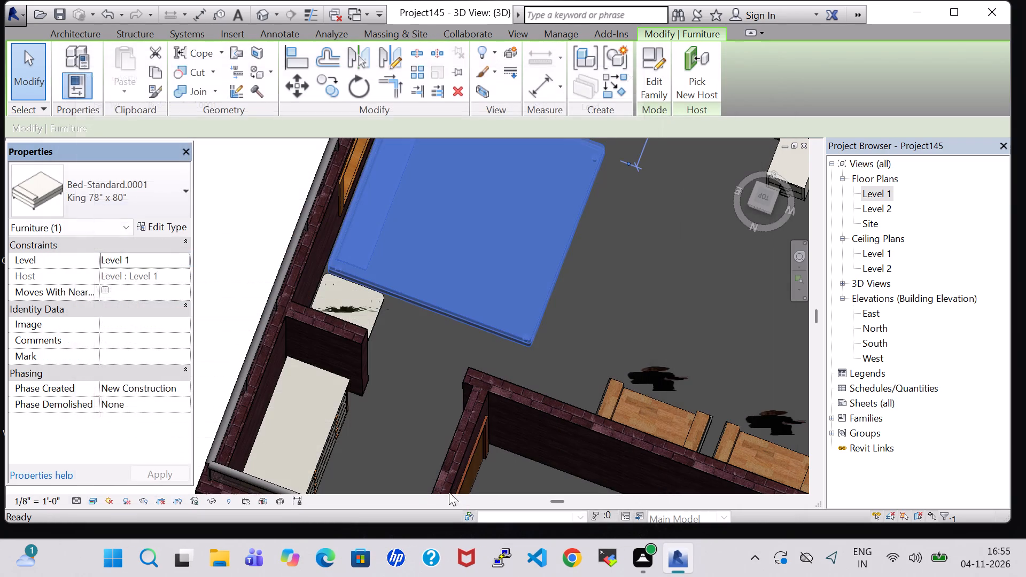
click(604, 303)
Examine the furnished master bedroom, T.V. lounge and remaining ground-floor layout from above in the 3D view.
scroll(604, 301, down, 5)
middle_drag(624, 279, 580, 311)
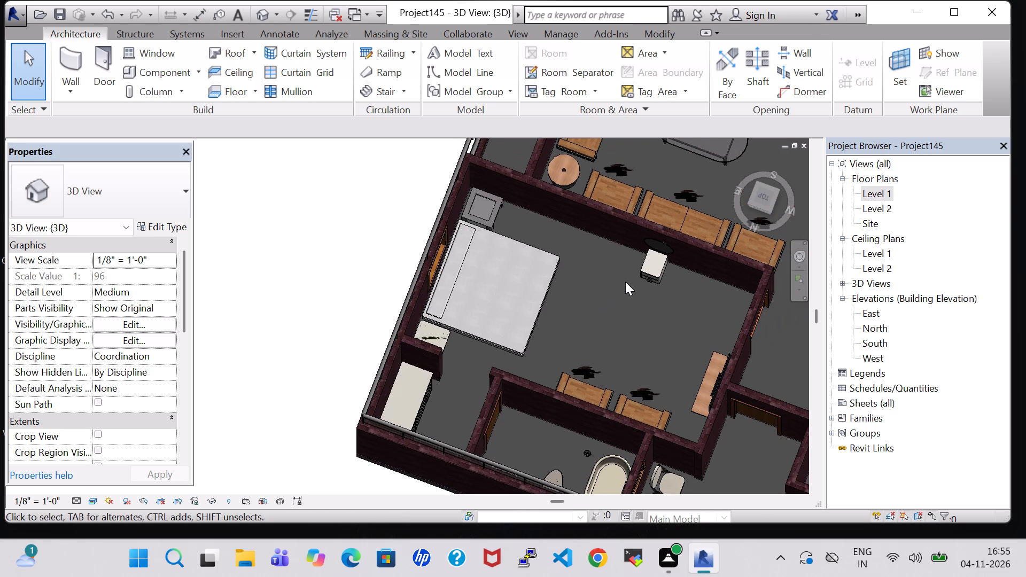
click(638, 325)
middle_drag(638, 326, 607, 370)
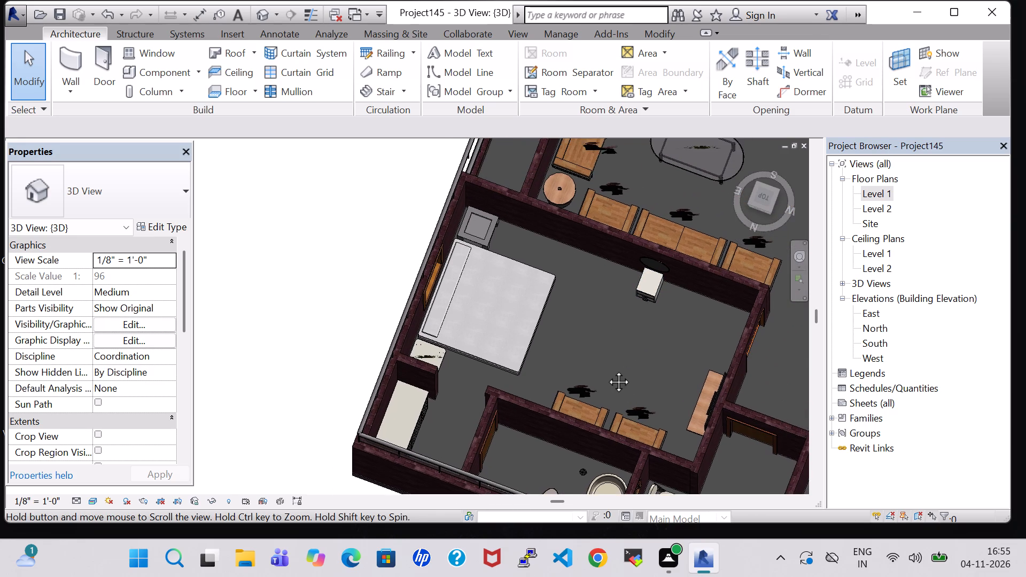
middle_drag(607, 370, 573, 406)
middle_drag(648, 255, 627, 371)
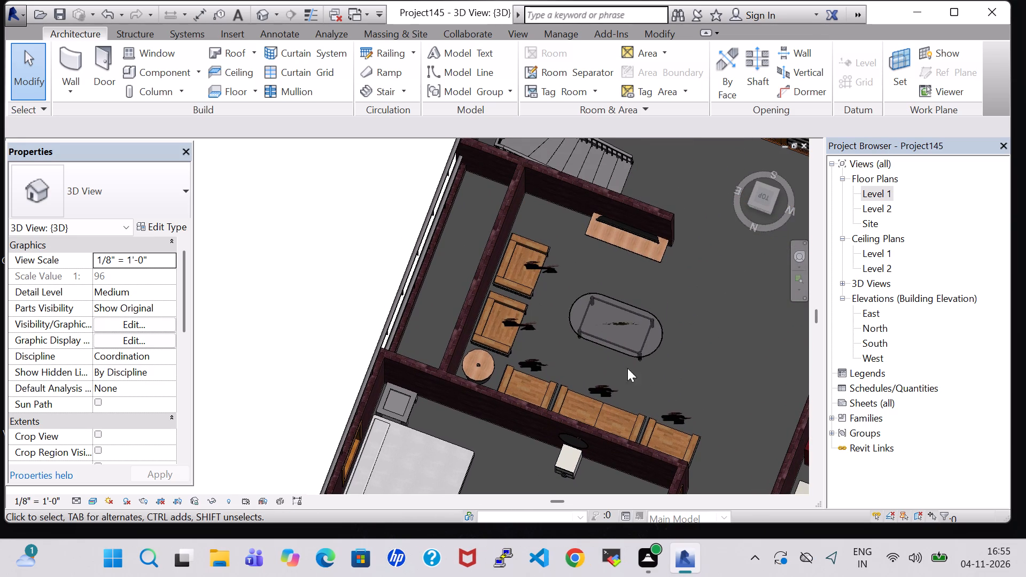
click(719, 311)
middle_drag(719, 311, 715, 309)
scroll(719, 311, up, 1)
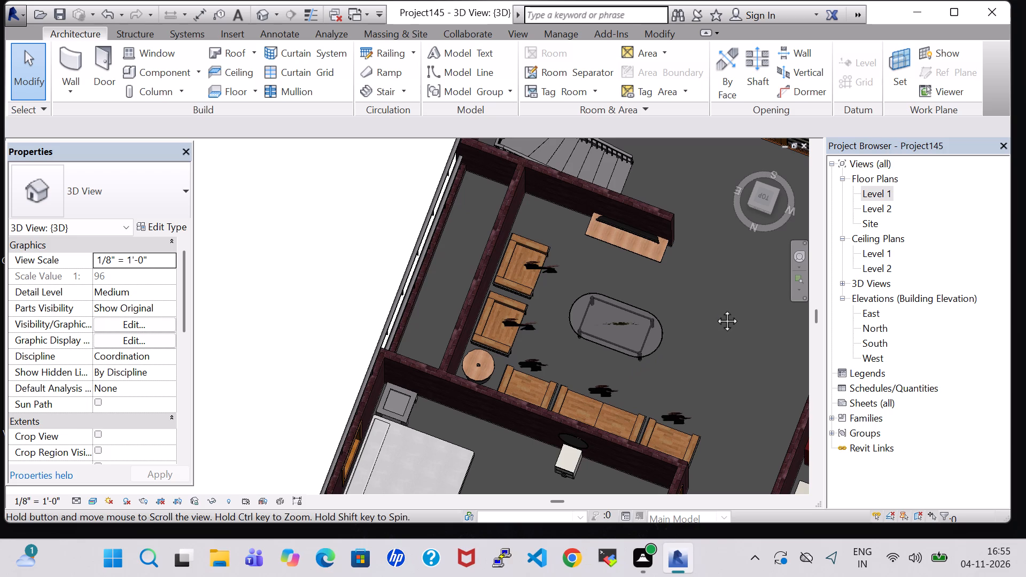
middle_drag(715, 309, 646, 266)
scroll(646, 263, down, 2)
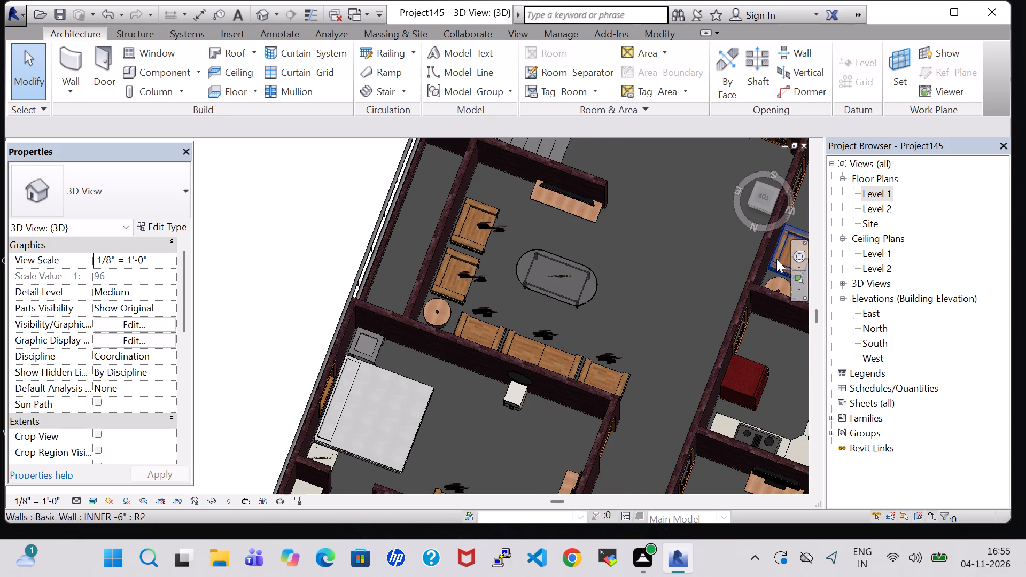
scroll(719, 264, down, 4)
middle_drag(718, 262, 627, 322)
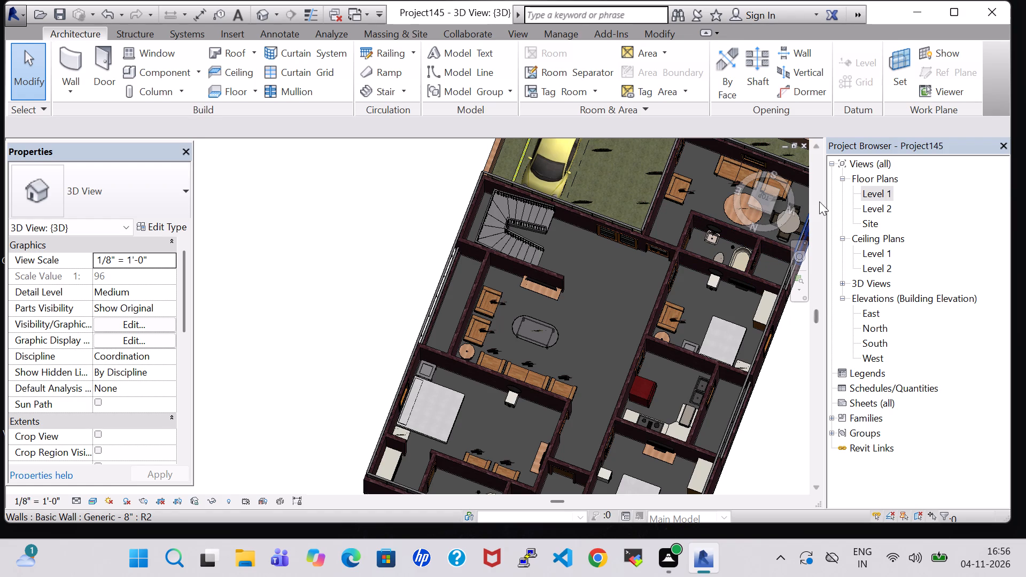
Orient the 3D view to the front and turn on the Roofs category in its visibility overrides.
click(773, 173)
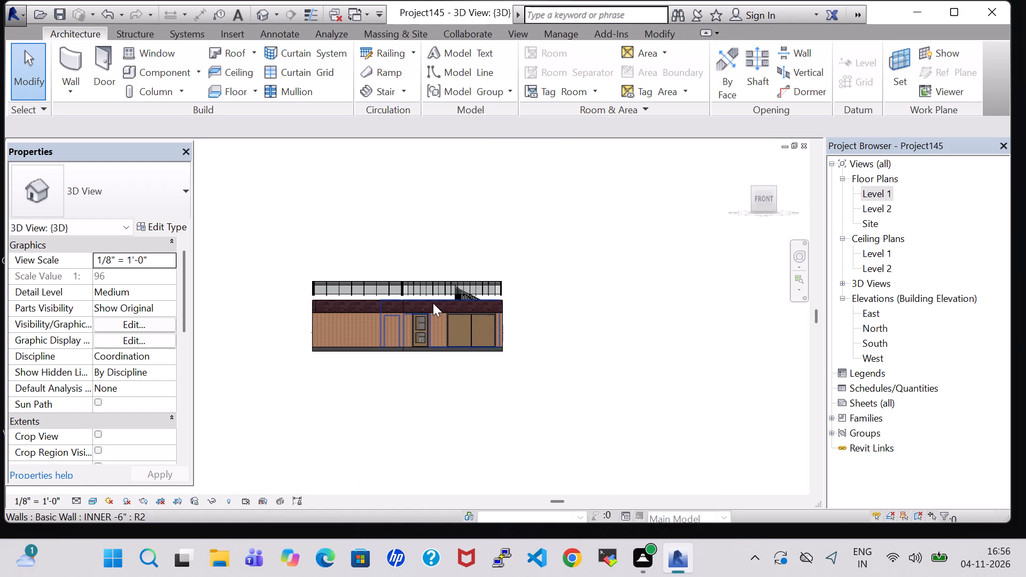
scroll(433, 303, up, 6)
middle_drag(439, 236, 467, 244)
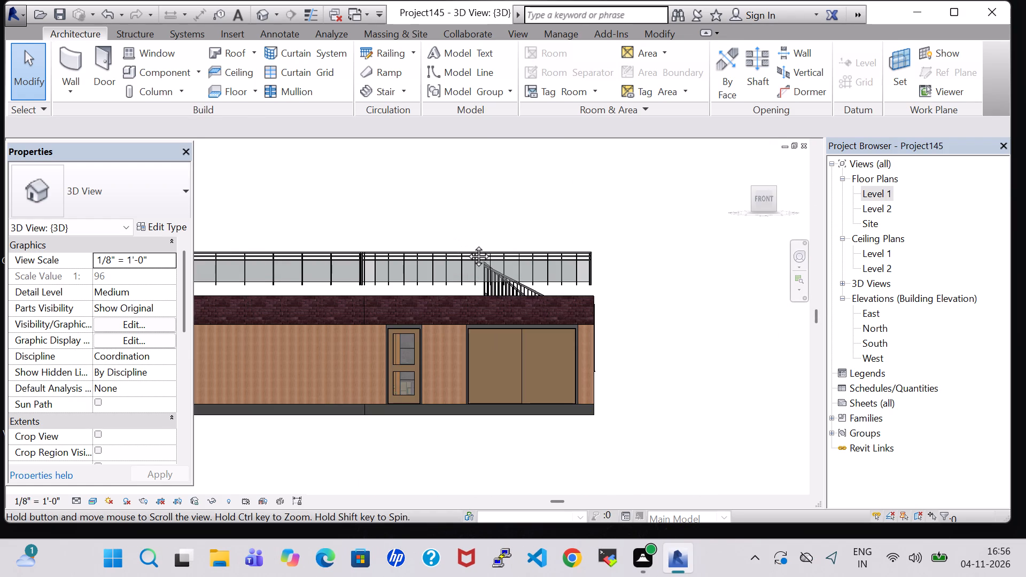
middle_drag(467, 244, 569, 253)
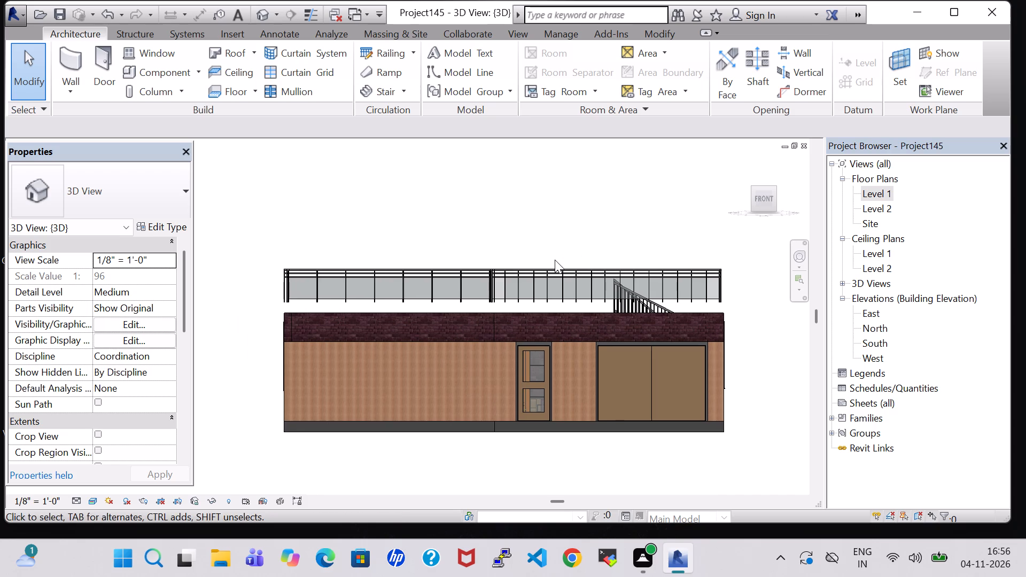
text(VG)
scroll(160, 282, down, 11)
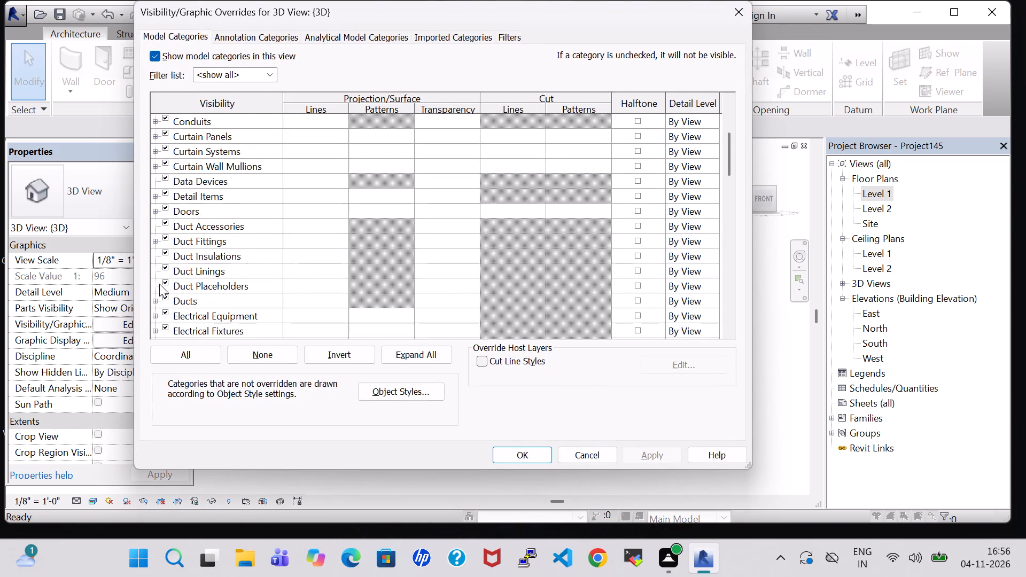
scroll(159, 284, down, 18)
scroll(159, 284, down, 8)
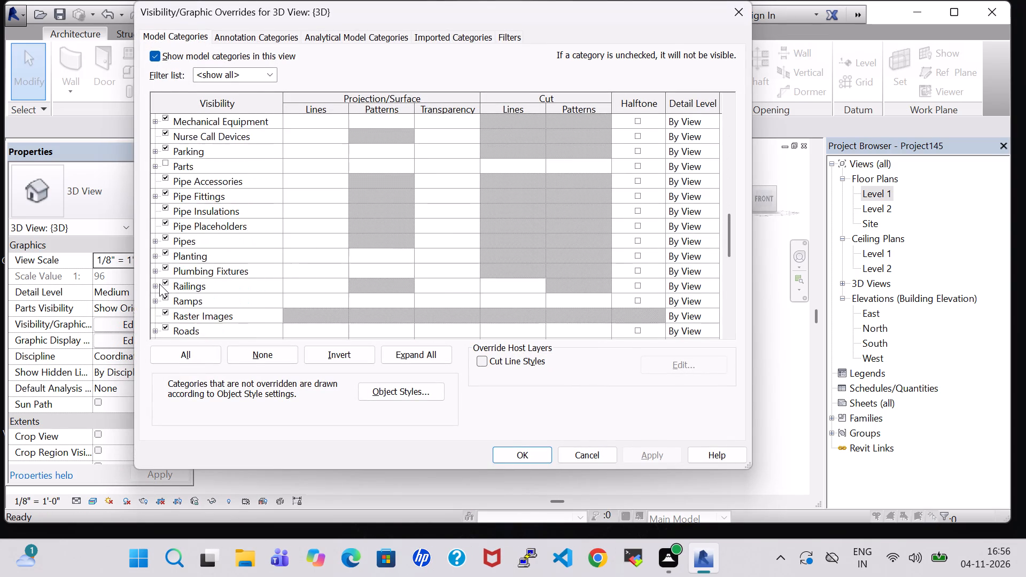
scroll(159, 284, down, 4)
click(165, 283)
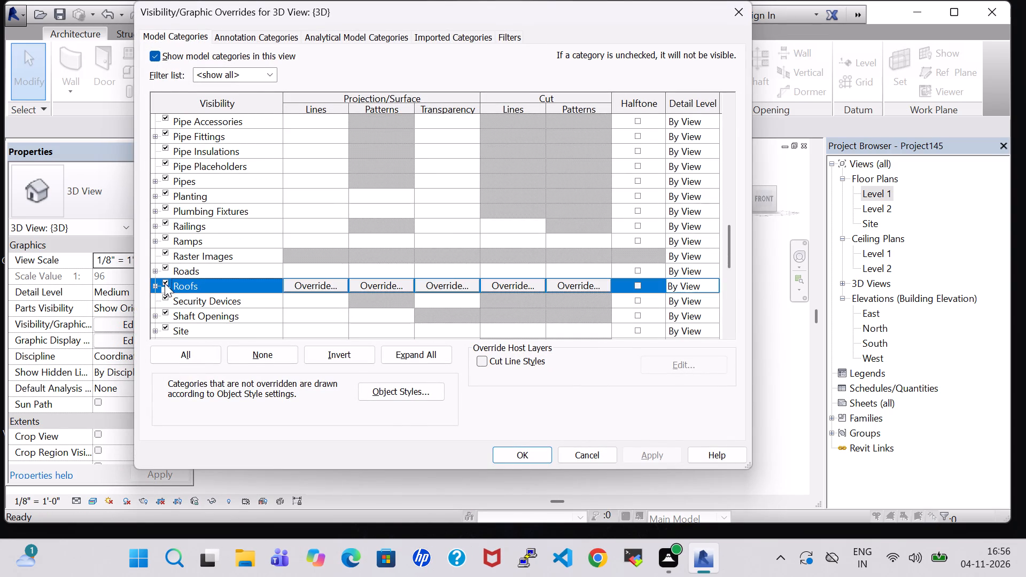
click(513, 460)
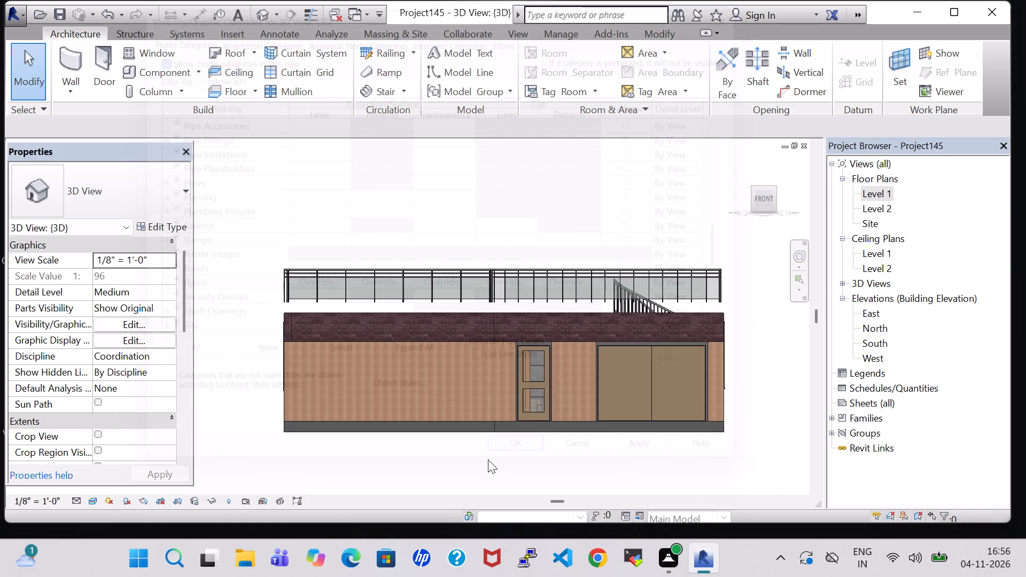
click(600, 223)
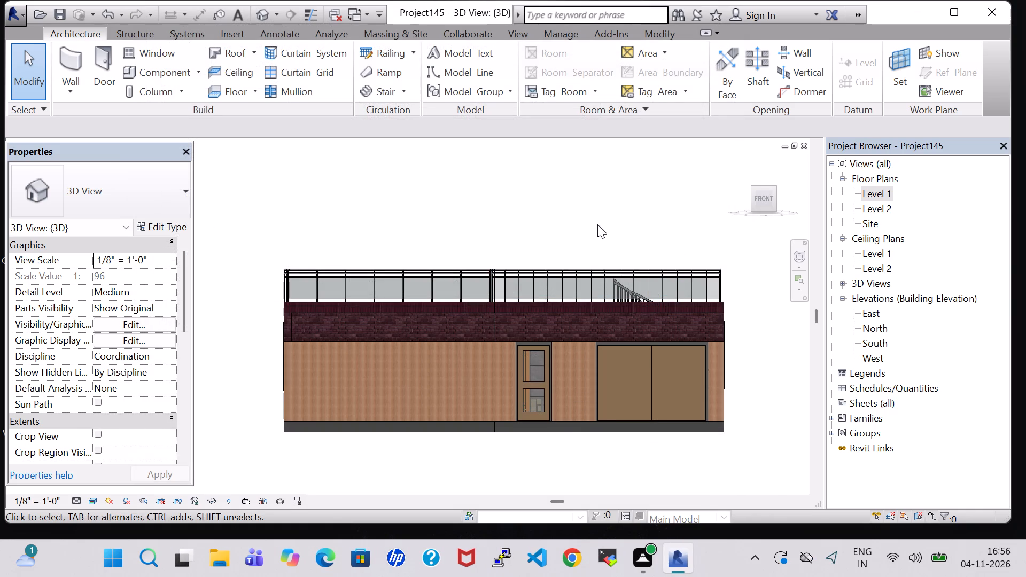
Open the footprint of the Generic - 12" roof for editing and switch to the Level 1 floor plan.
middle_drag(597, 224, 625, 389)
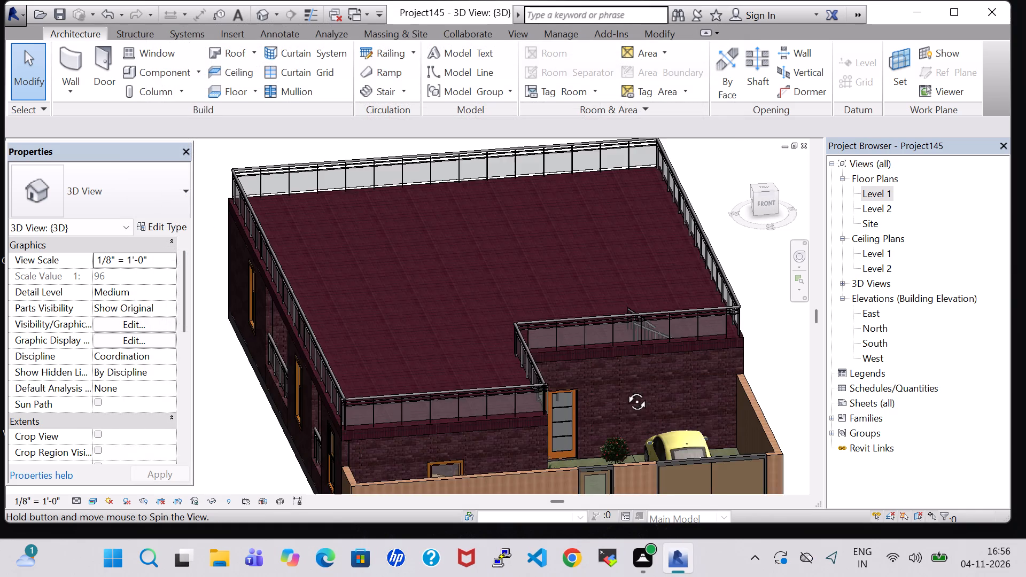
middle_drag(625, 389, 621, 394)
shift+middle_drag(597, 302, 589, 389)
middle_drag(553, 340, 521, 235)
middle_drag(528, 226, 520, 292)
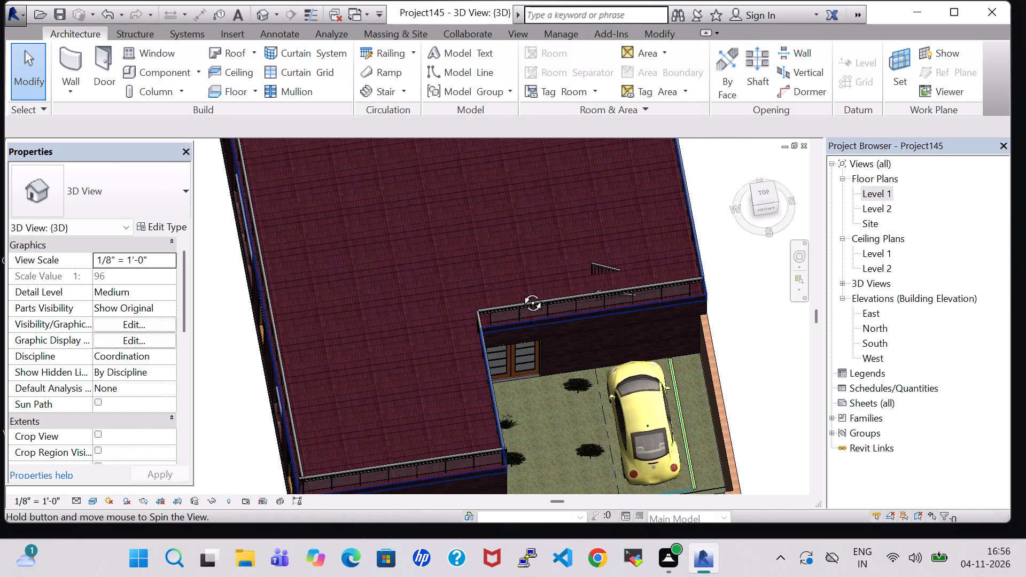
shift+middle_drag(551, 252, 524, 348)
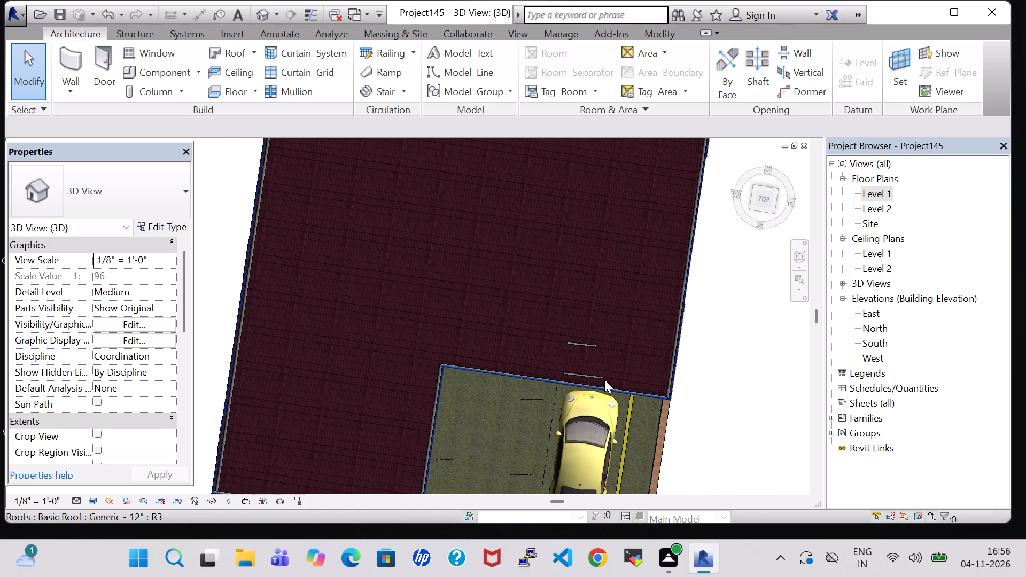
double_click(258, 230)
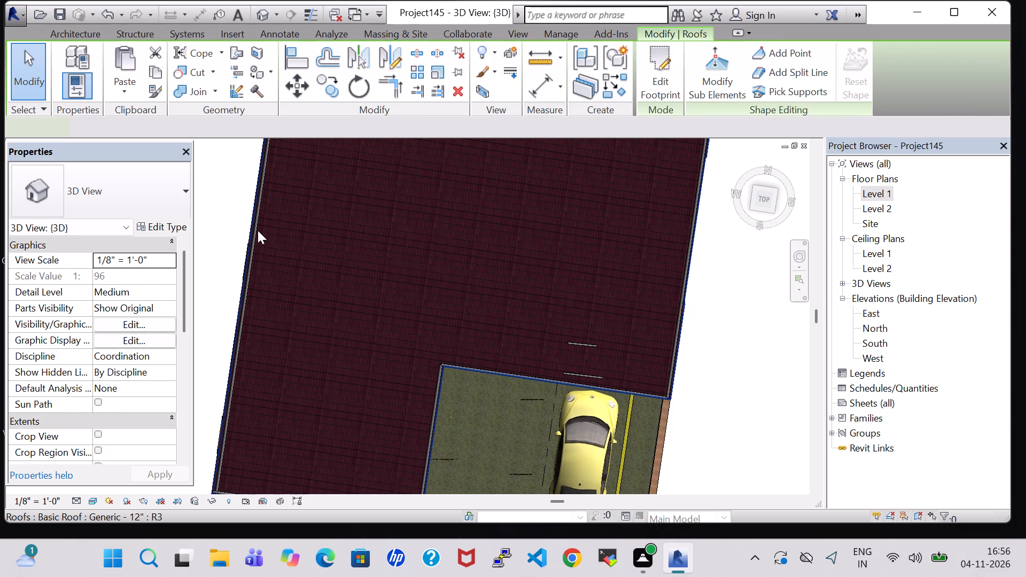
click(772, 51)
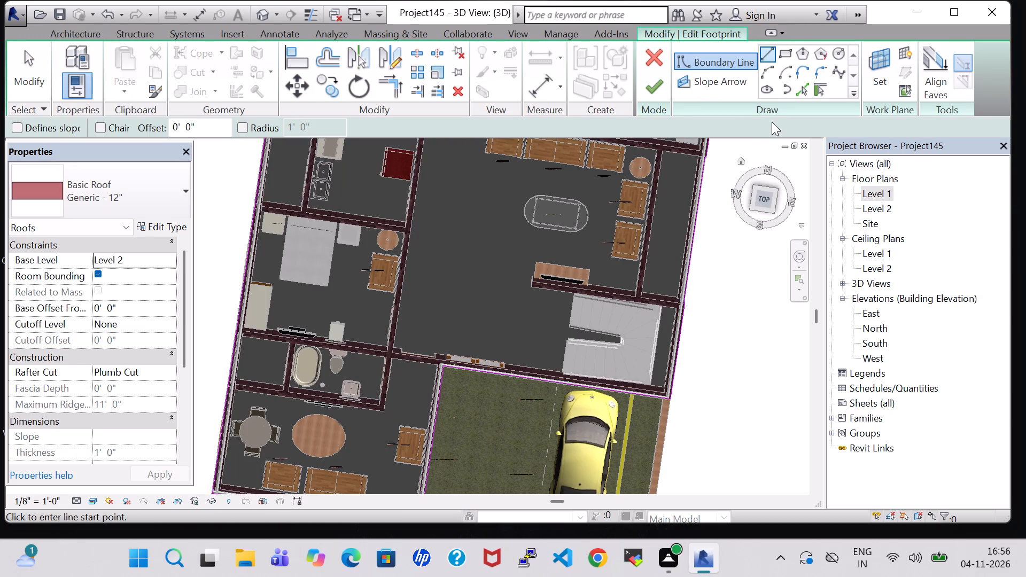
click(883, 192)
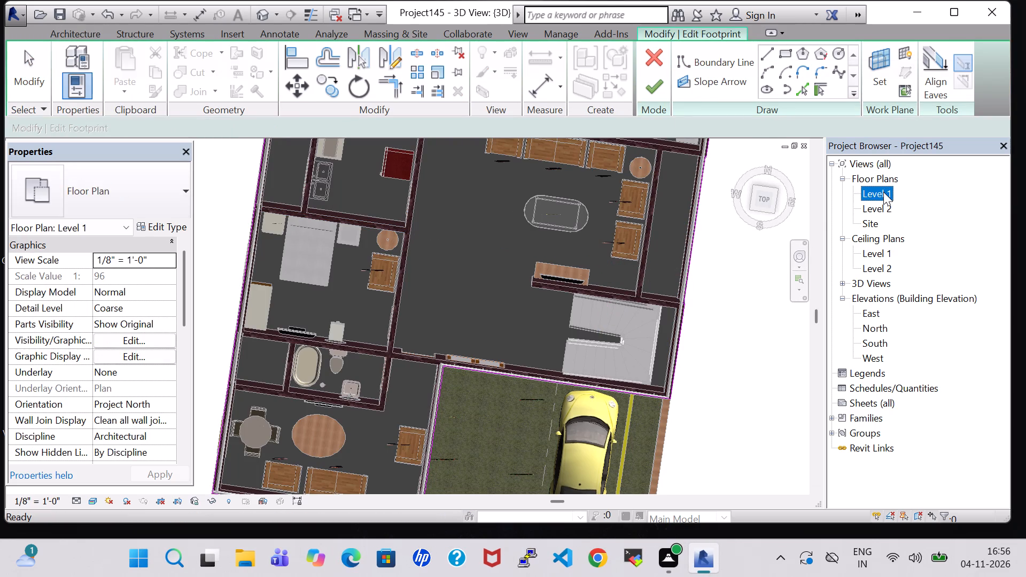
click(883, 192)
scroll(706, 341, down, 6)
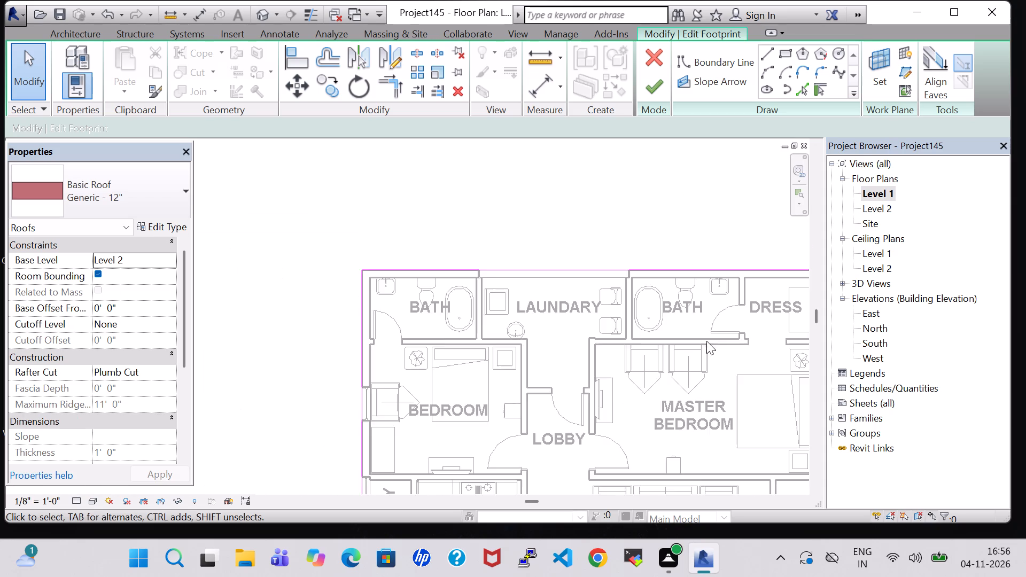
middle_drag(706, 341, 639, 141)
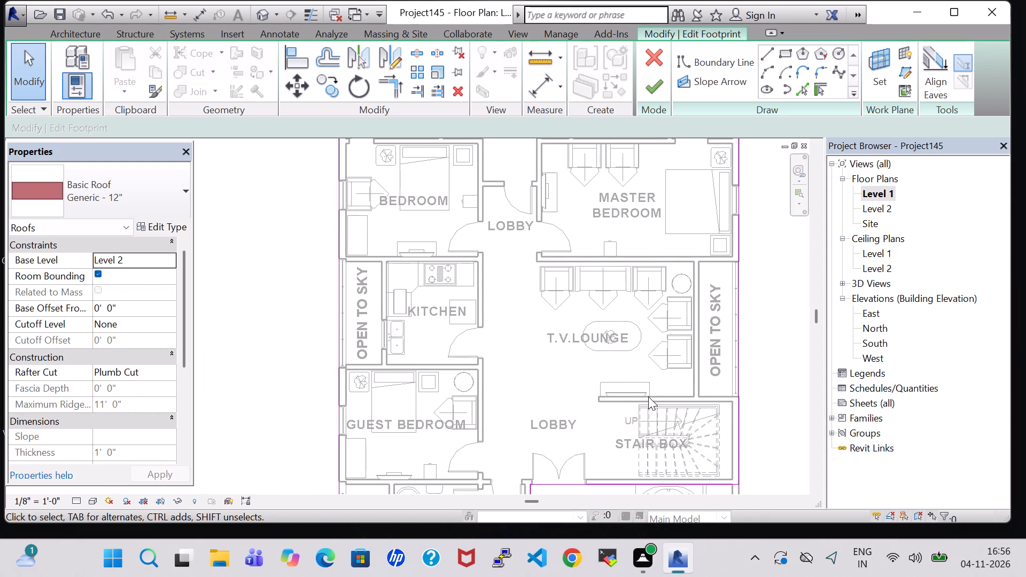
Draw the stair opening's first two roof boundary lines, about 9' 8" along the T.V. lounge wall and down the stair box's outer east wall.
click(762, 61)
scroll(633, 399, up, 4)
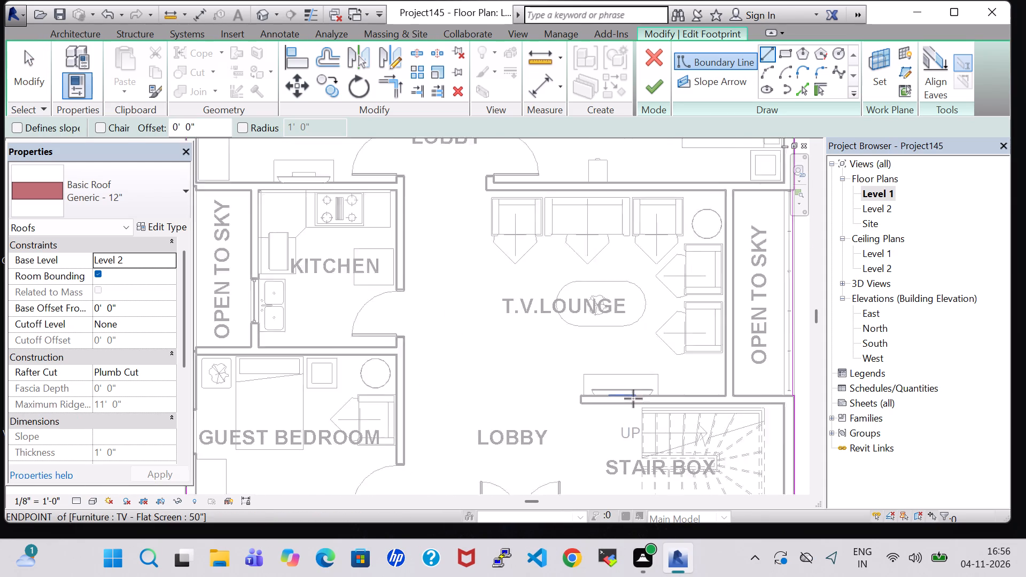
scroll(633, 399, up, 1)
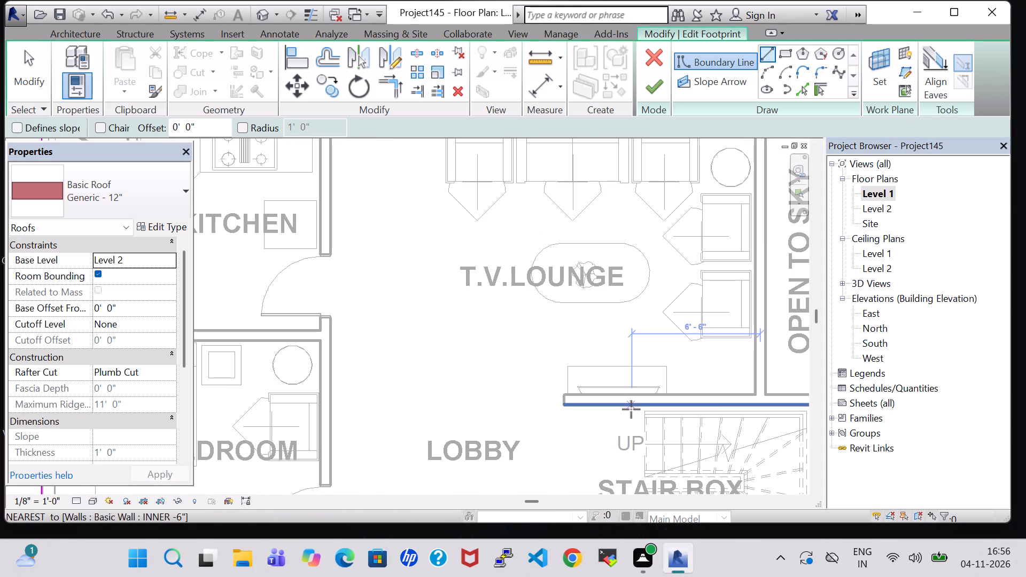
scroll(631, 409, up, 4)
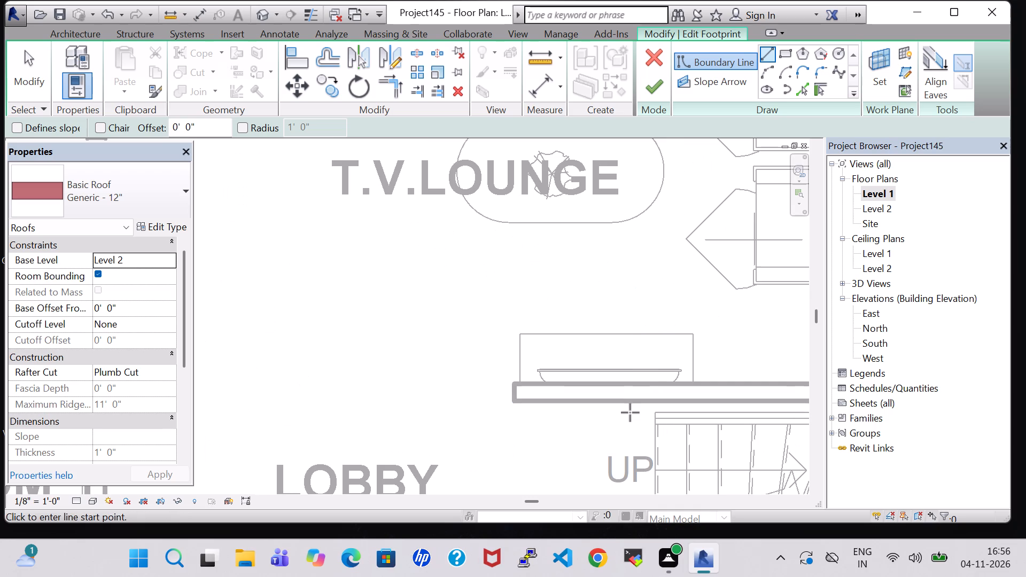
click(630, 411)
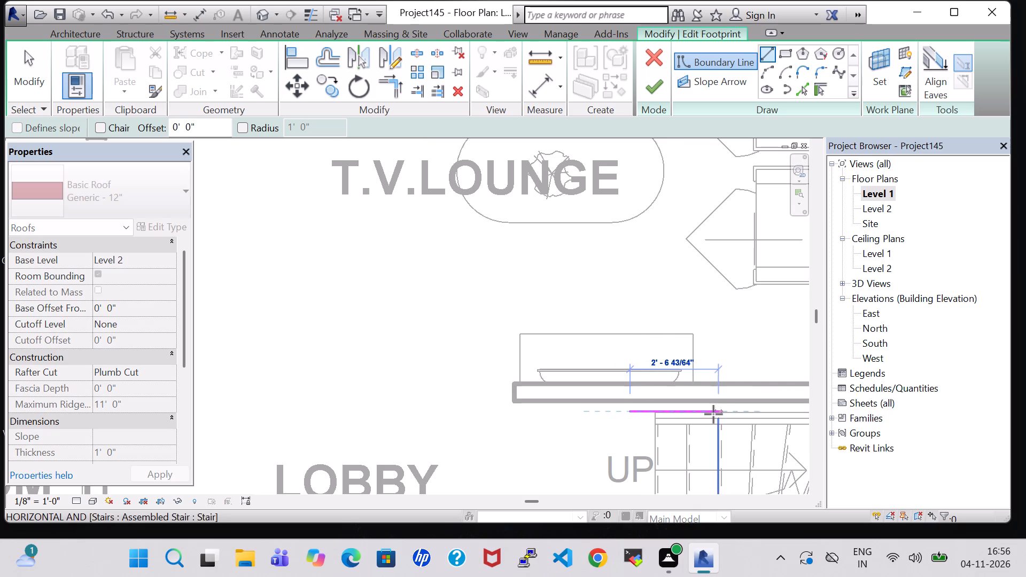
scroll(632, 417, up, 6)
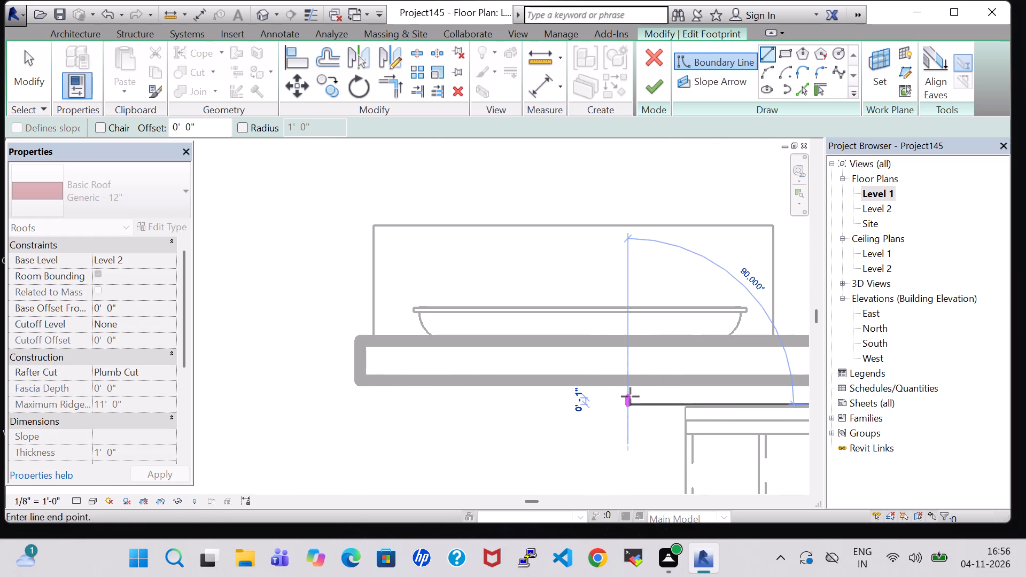
key(Escape)
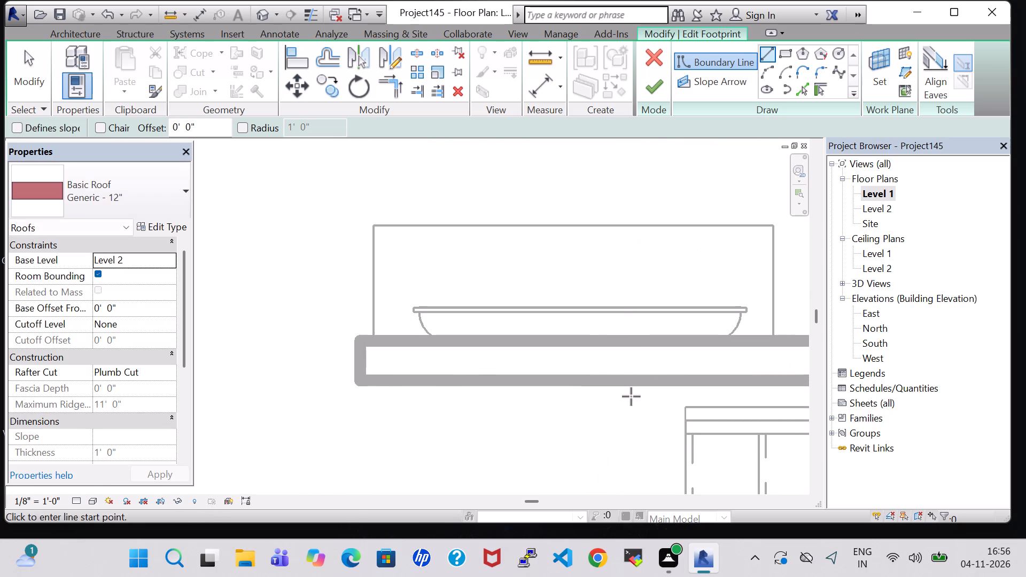
click(631, 396)
middle_drag(726, 397, 538, 370)
scroll(726, 397, up, 1)
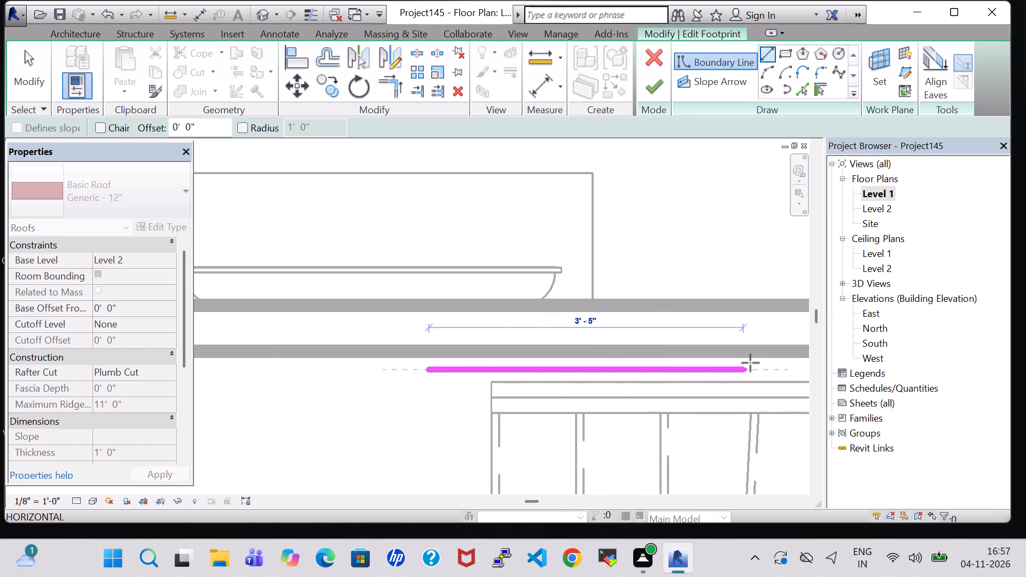
middle_drag(753, 364, 401, 333)
middle_drag(655, 344, 353, 314)
click(664, 309)
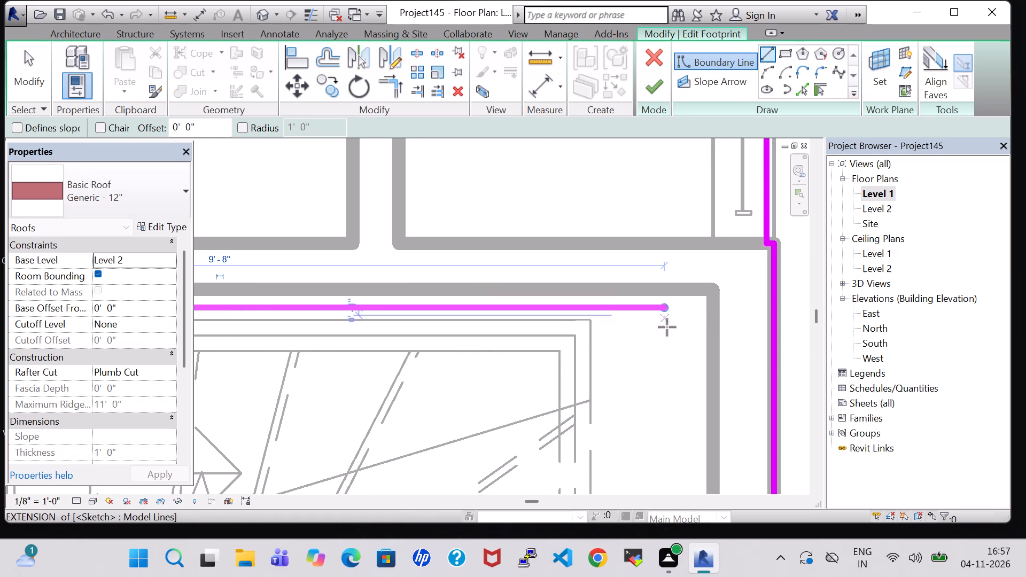
click(663, 309)
middle_drag(652, 428, 659, 368)
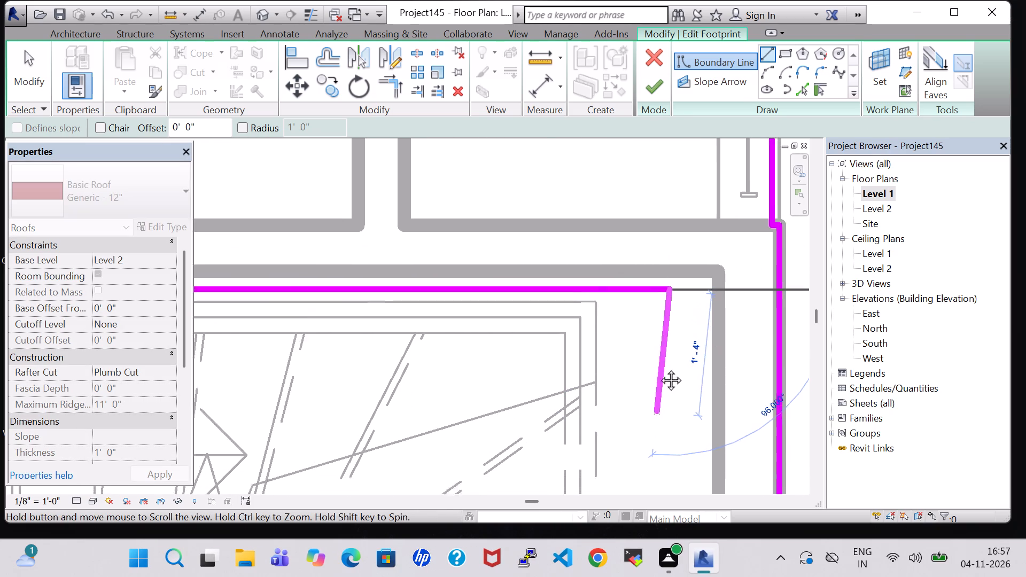
middle_drag(659, 368, 658, 235)
middle_drag(677, 366, 707, 164)
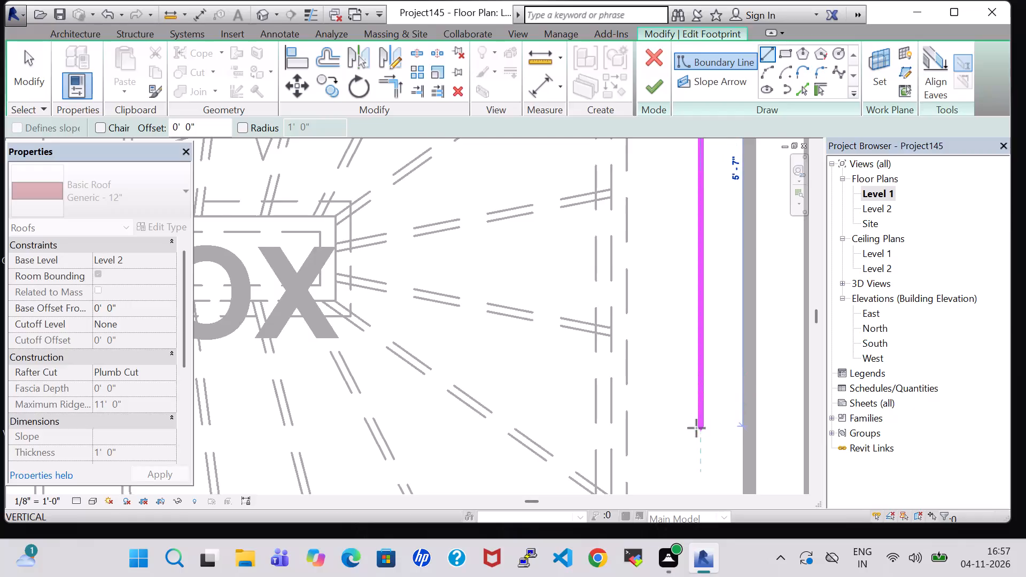
middle_drag(696, 428, 769, 190)
click(768, 367)
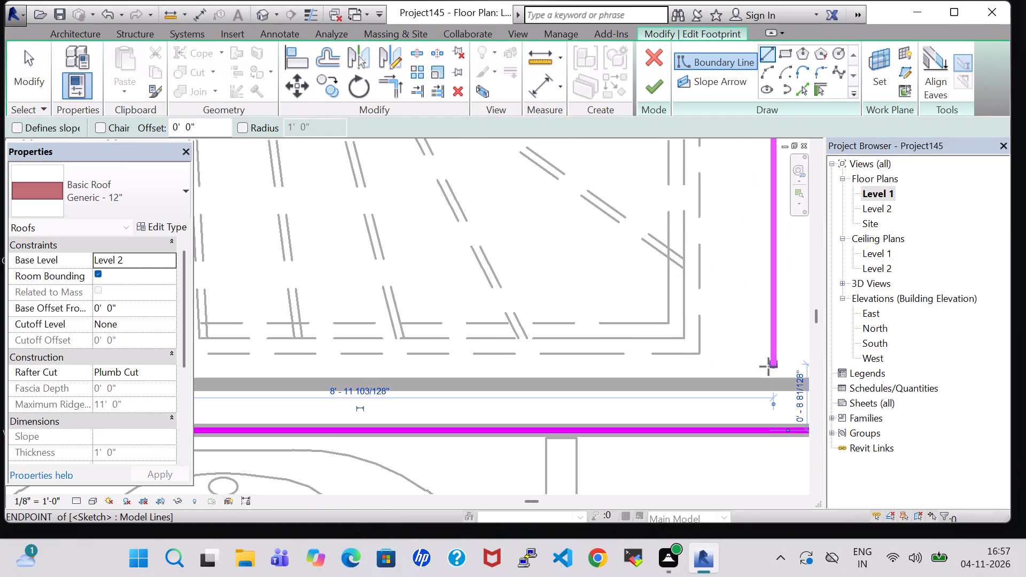
Close the stair opening with a boundary line along the stair box's south wall and one about 7' 6" long on the lobby side.
click(774, 366)
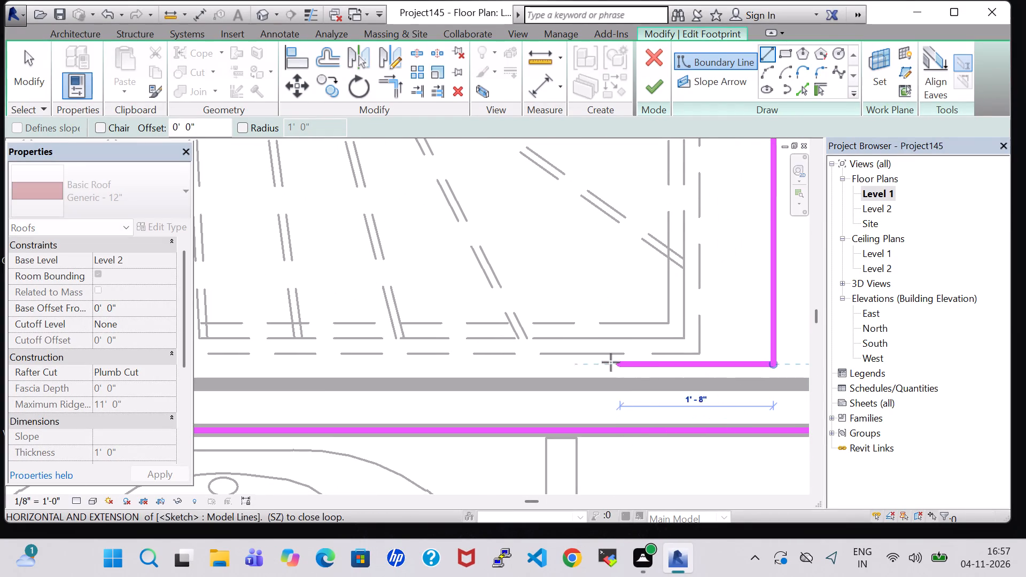
scroll(522, 361, up, 1)
middle_drag(522, 361, 761, 355)
middle_drag(332, 363, 336, 365)
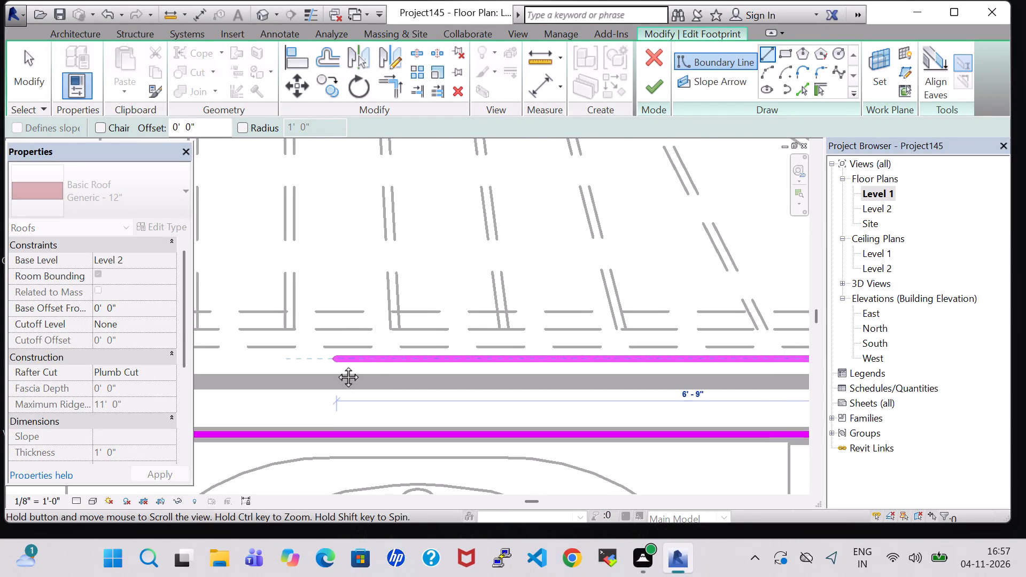
middle_drag(336, 365, 761, 356)
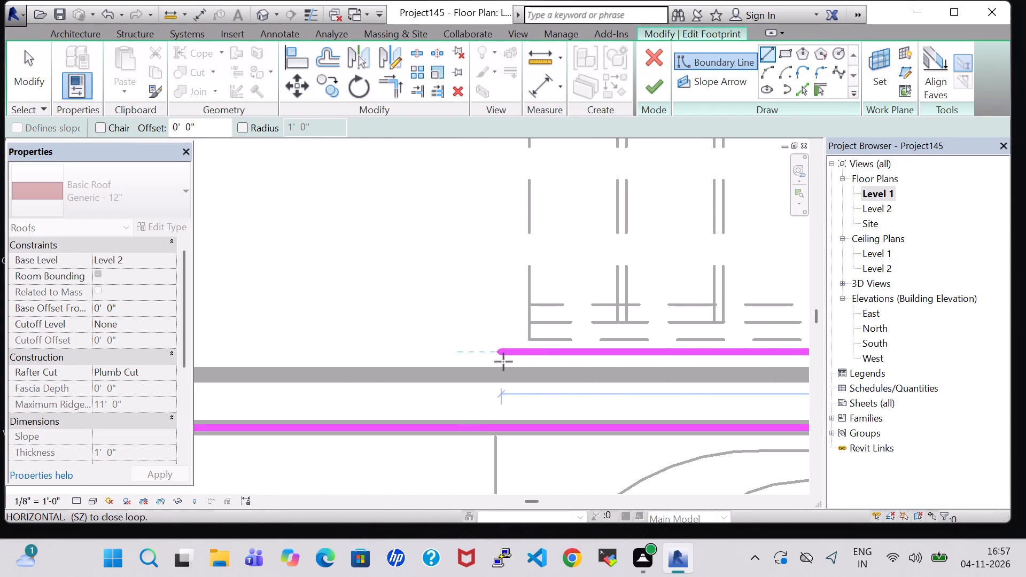
click(499, 354)
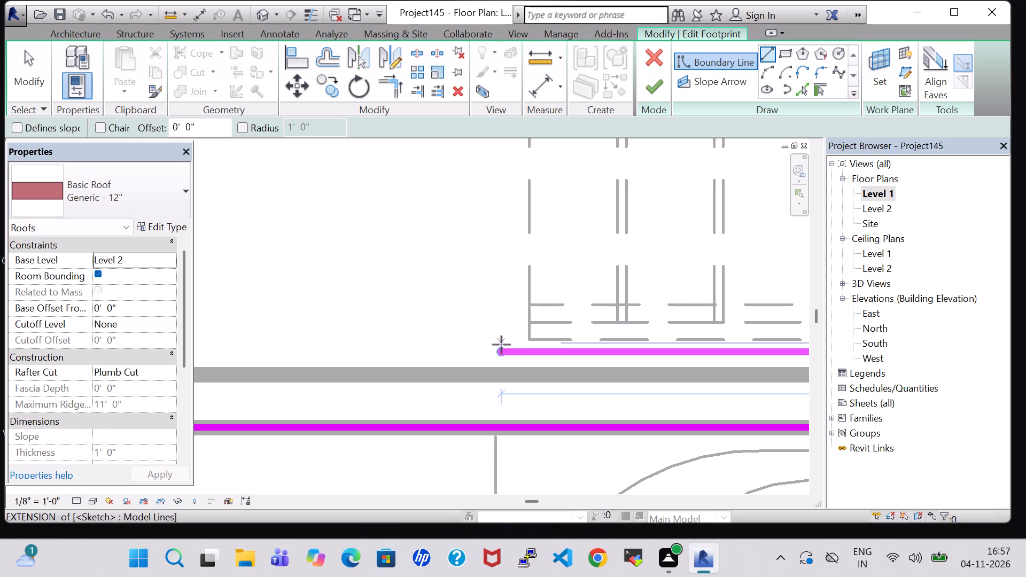
click(500, 350)
middle_drag(505, 190, 546, 500)
middle_drag(551, 204, 568, 417)
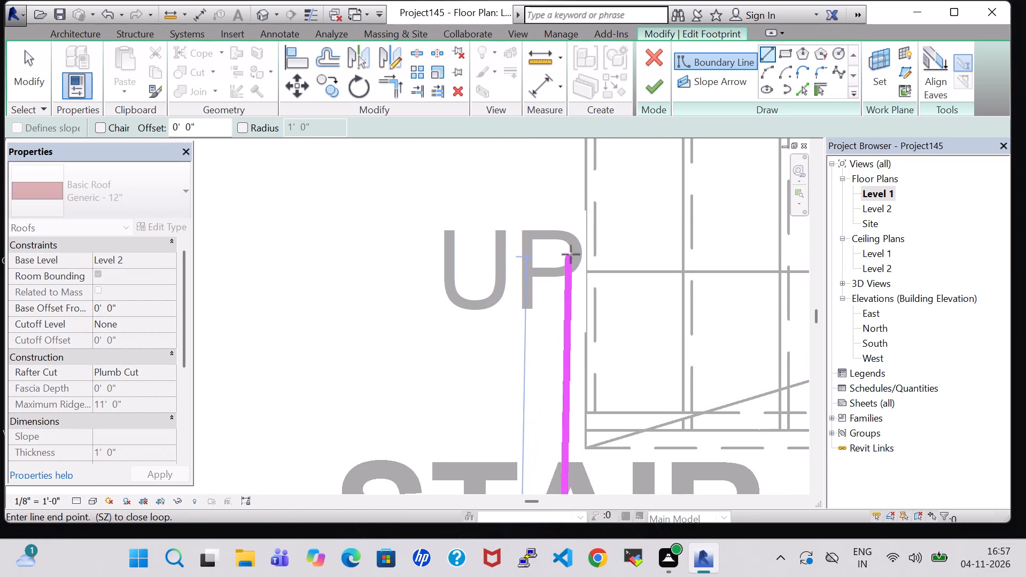
middle_drag(569, 209, 550, 456)
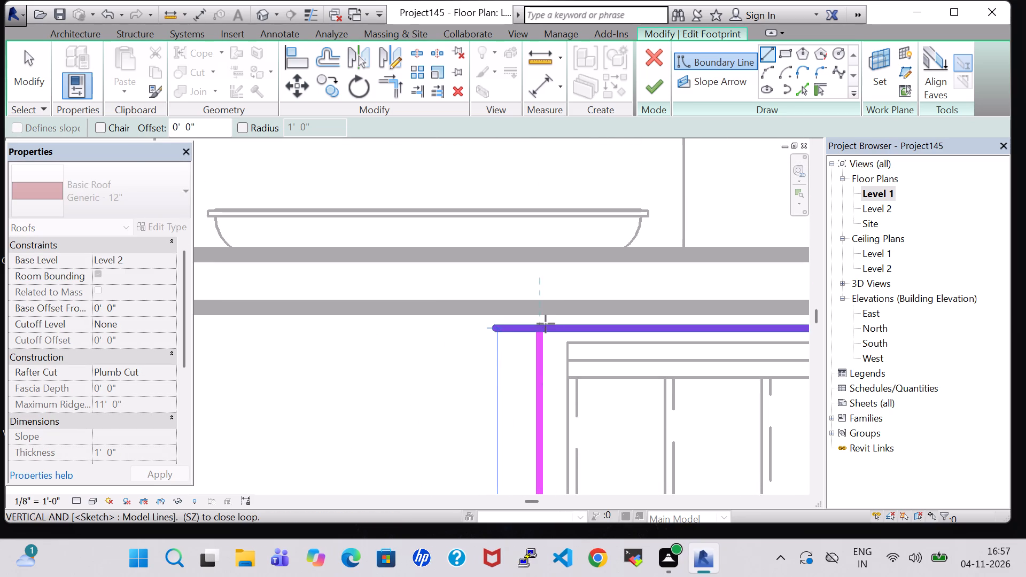
click(546, 324)
key(Escape)
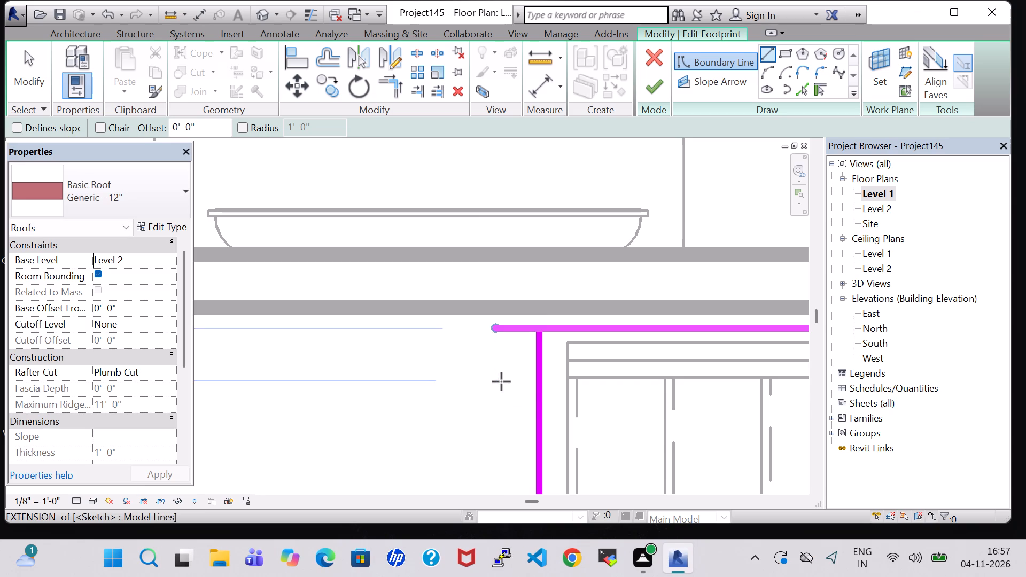
key(Escape)
Nudge the stair opening's lobby-side boundary line until it lines up with the start edge of the stair flight.
click(495, 330)
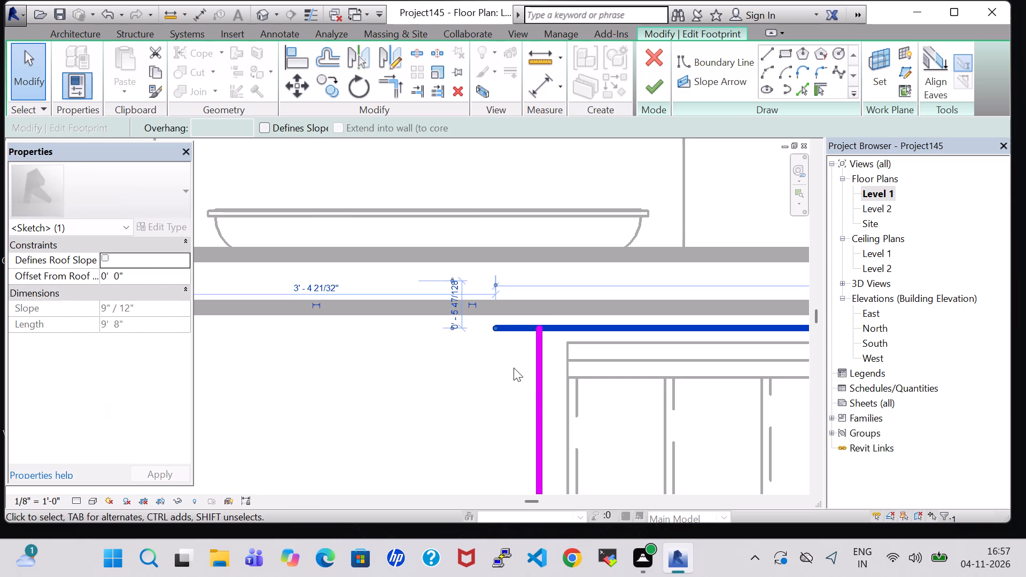
click(537, 401)
key(Left)
key(Left)
key(Left)
key(Left)
key(Left)
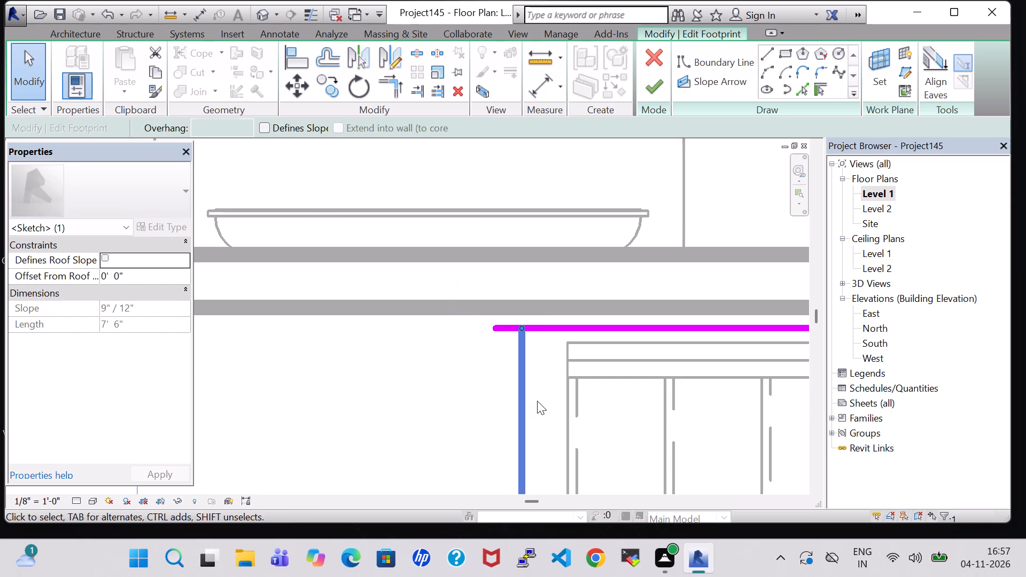
key(Left)
key(Left)
key(Left)
key(Left)
key(Right)
key(Right)
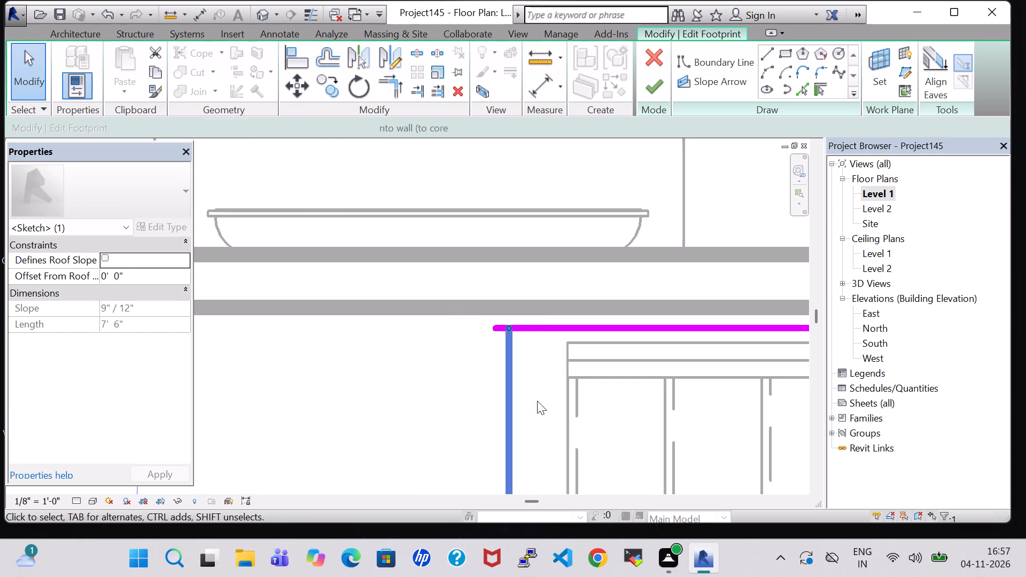
key(Right)
scroll(537, 401, down, 7)
key(Right)
key(Right)
key(Right)
middle_drag(537, 401, 544, 279)
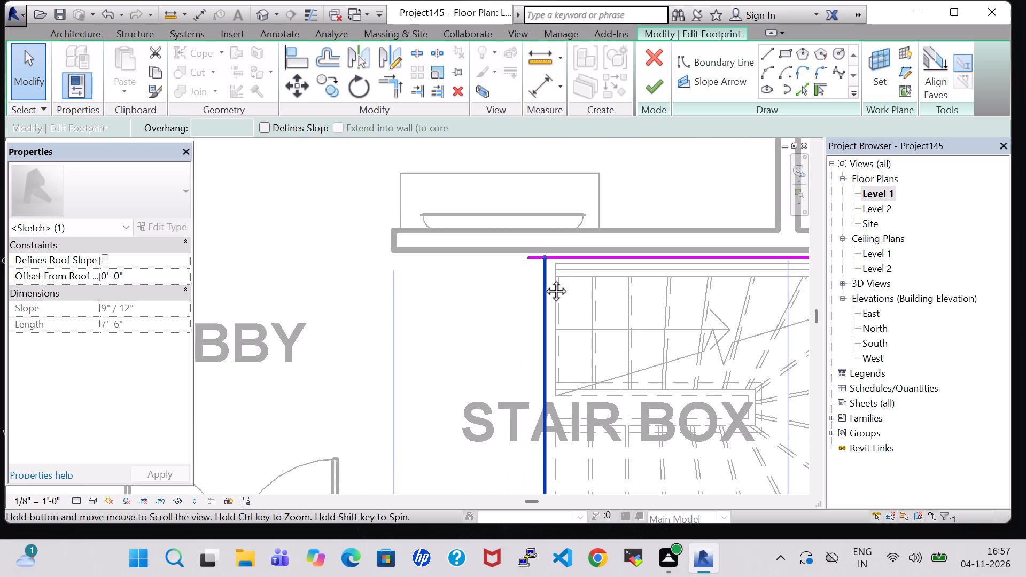
middle_drag(544, 279, 543, 271)
key(Right)
key(Right)
key(Right)
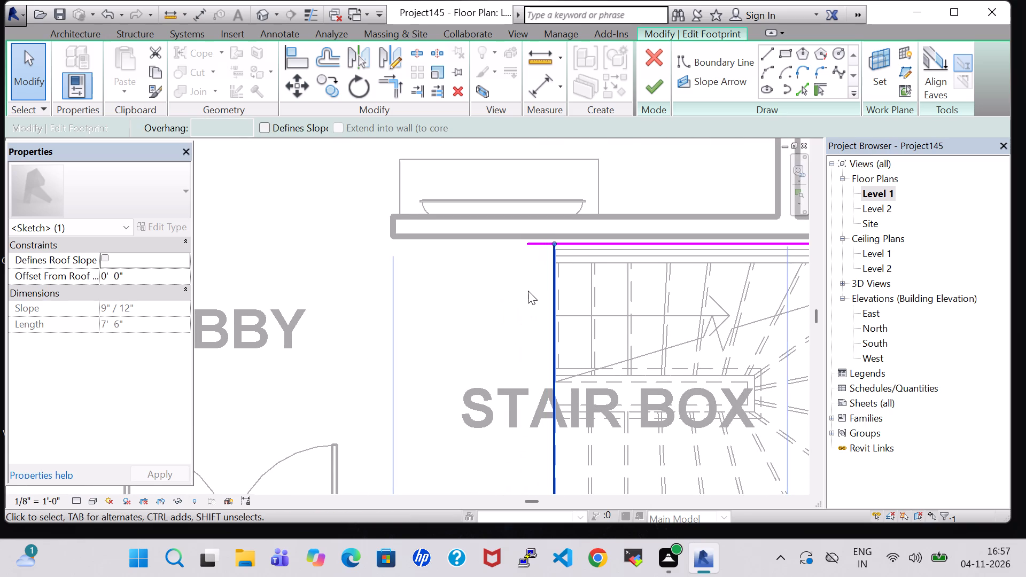
Shorten the boundary line along the T.V. lounge wall to 9' 0" to meet the lobby-side line, and finish the roof footprint.
click(528, 291)
click(534, 243)
key(Right)
key(Right)
key(Right)
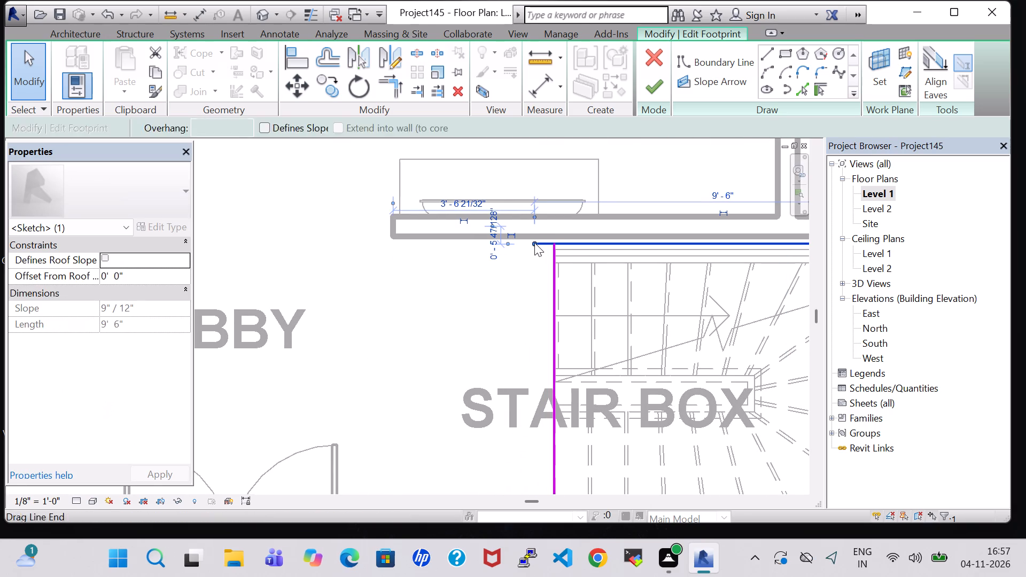
key(Right)
key(Right)
key(Right)
key(Right)
key(Right)
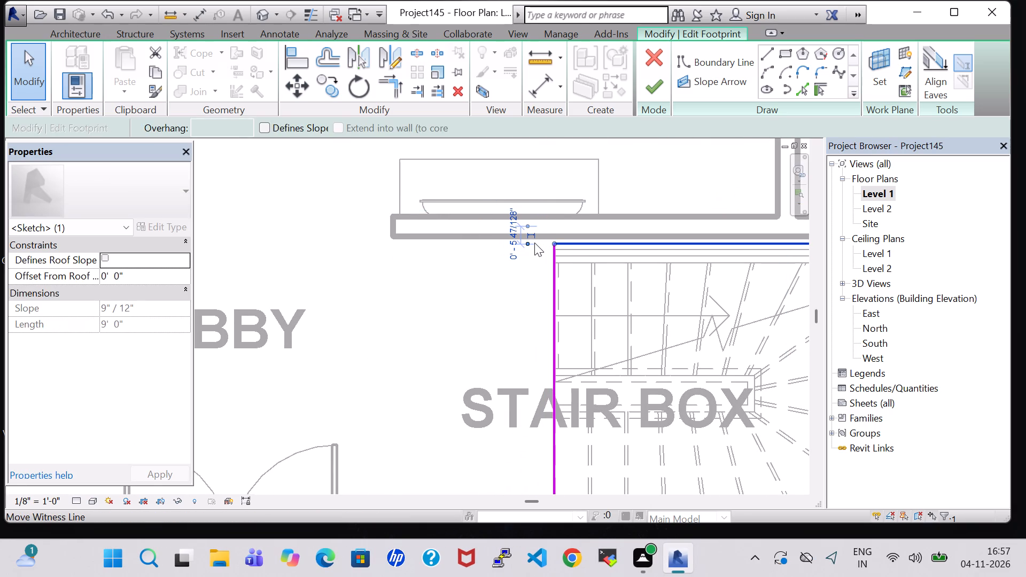
click(657, 91)
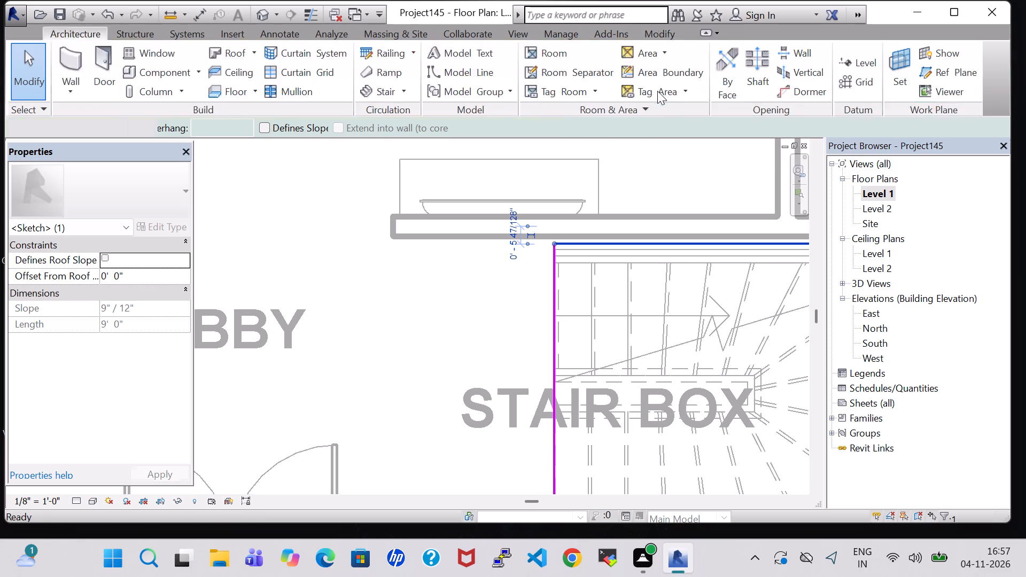
Open the default 3D view and save the project.
click(262, 11)
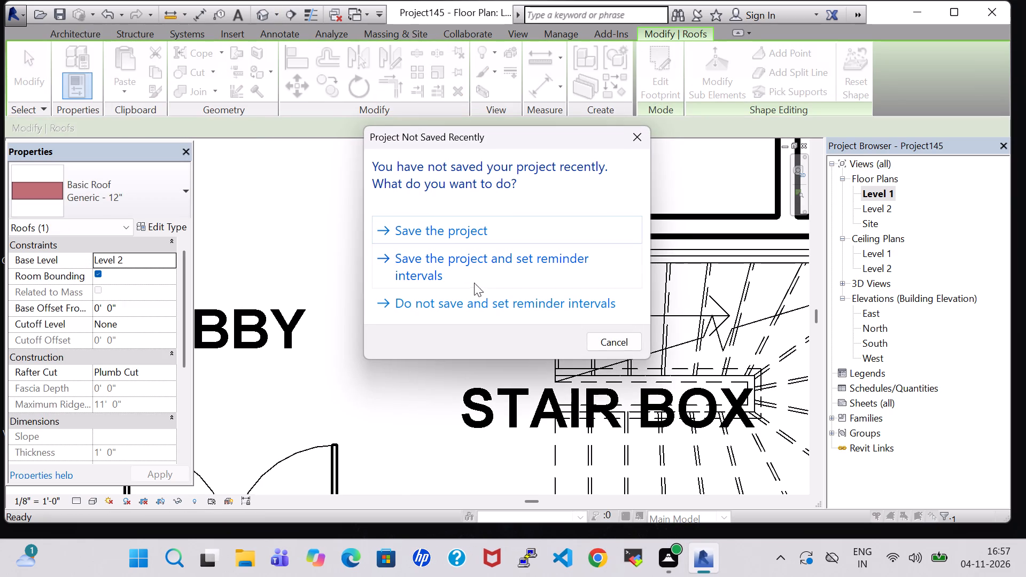
click(457, 234)
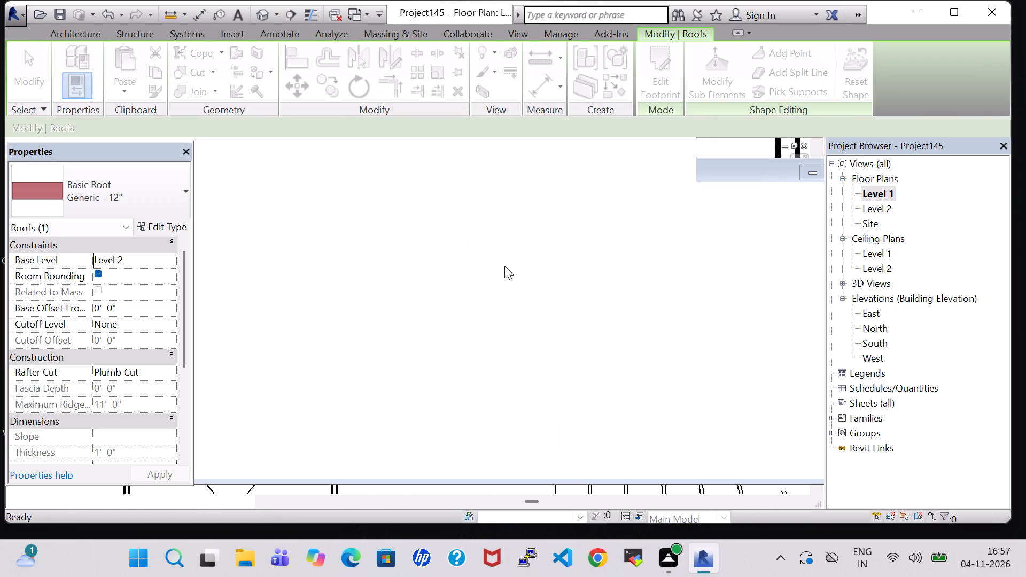
Examine the stair opening in the roof and the surrounding railing from above and from the front in 3D.
middle_drag(552, 364, 561, 254)
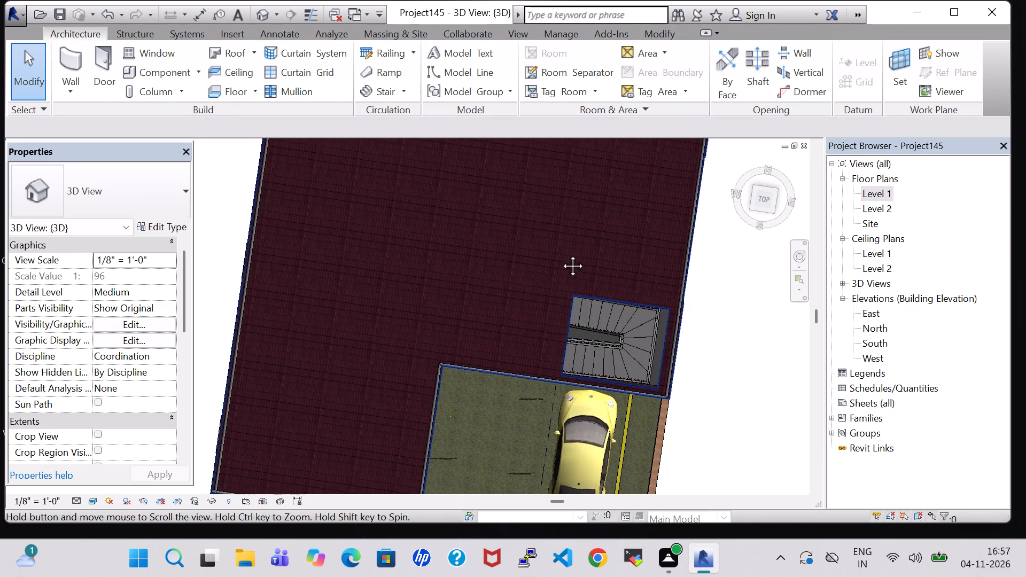
middle_drag(561, 254, 561, 241)
scroll(562, 244, up, 2)
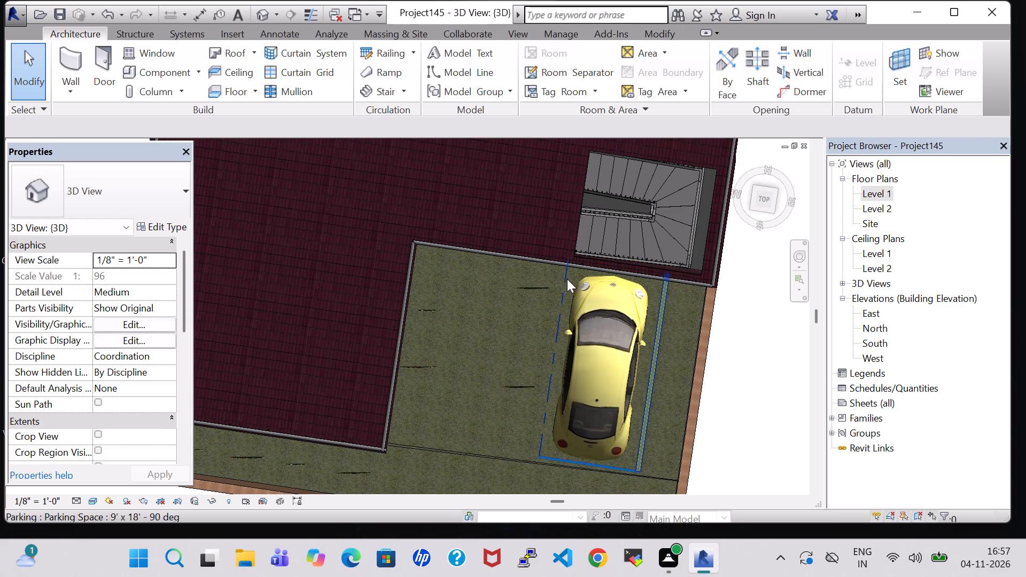
middle_drag(535, 339, 570, 170)
shift+scroll(535, 339, up, 1)
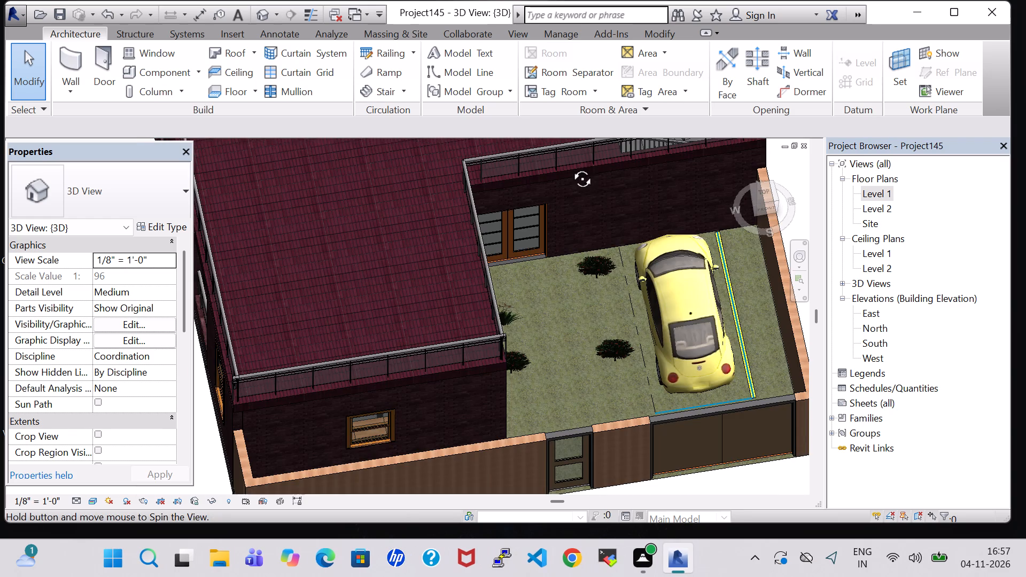
middle_drag(587, 174, 446, 313)
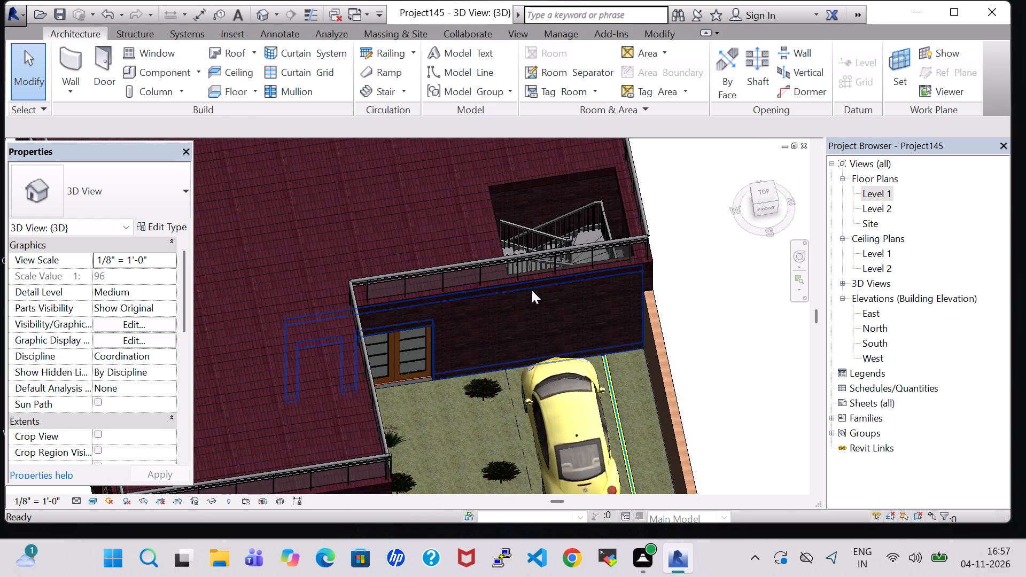
shift+middle_drag(532, 290, 498, 169)
scroll(468, 203, up, 2)
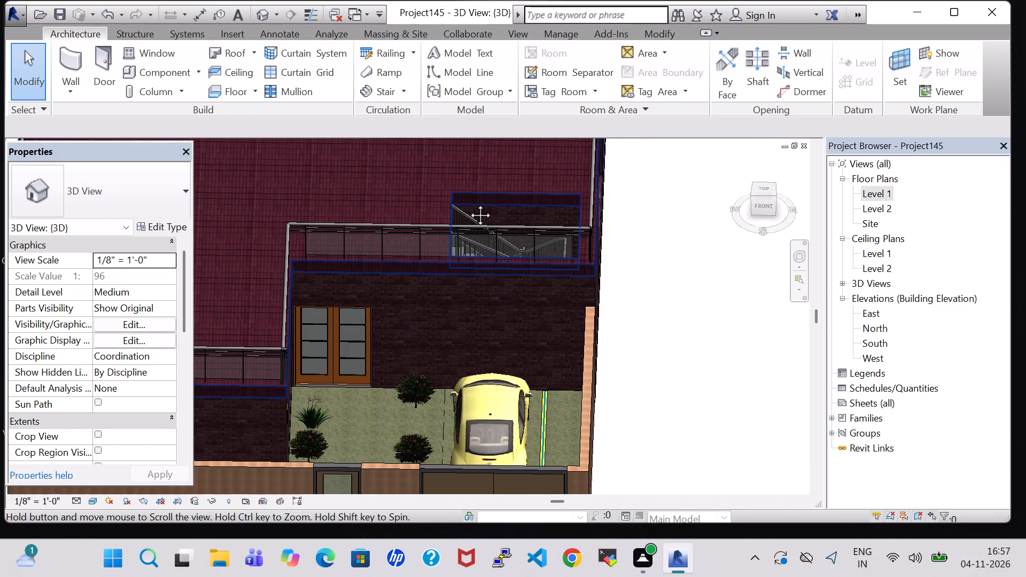
scroll(468, 203, up, 2)
shift+middle_drag(480, 332, 491, 255)
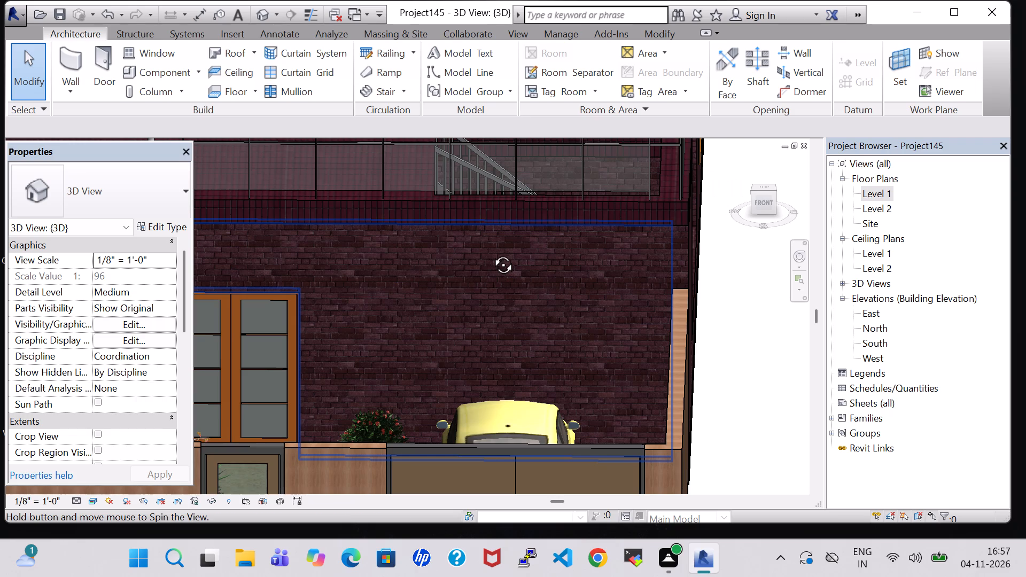
middle_drag(491, 253, 479, 386)
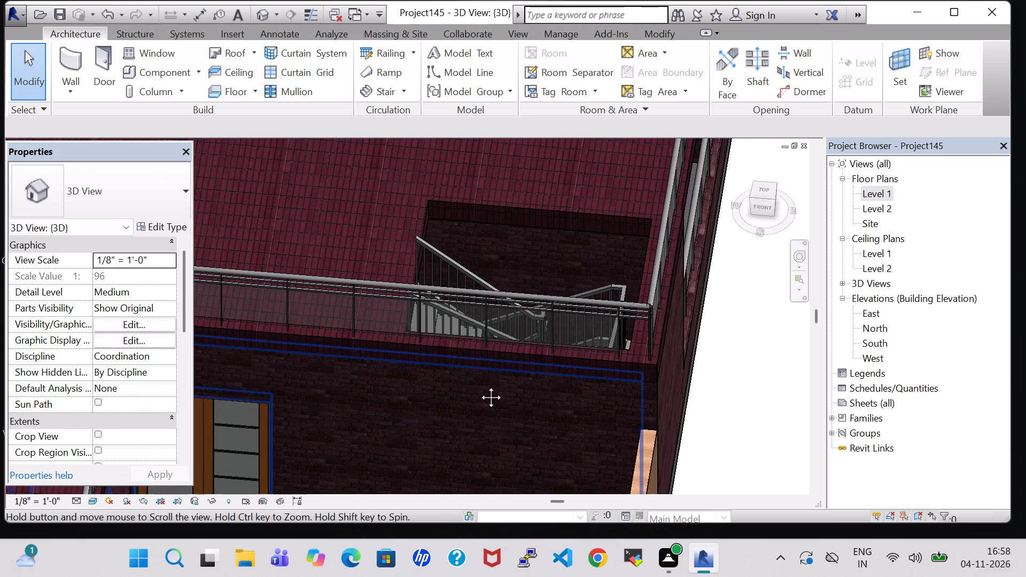
Examine the stair flight and its railings through the roof opening from above and from the front in 3D.
shift+middle_drag(481, 270, 484, 377)
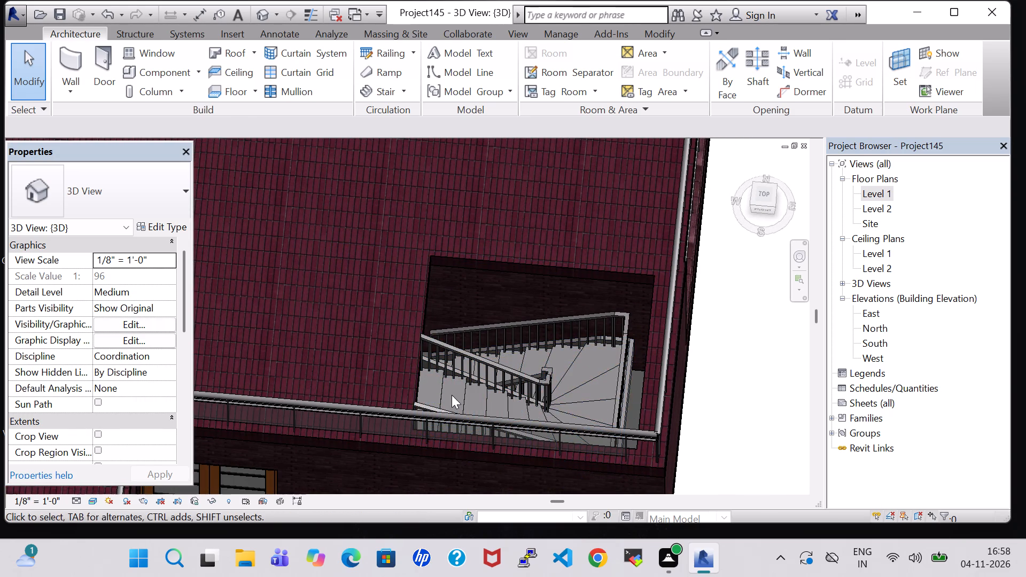
click(465, 397)
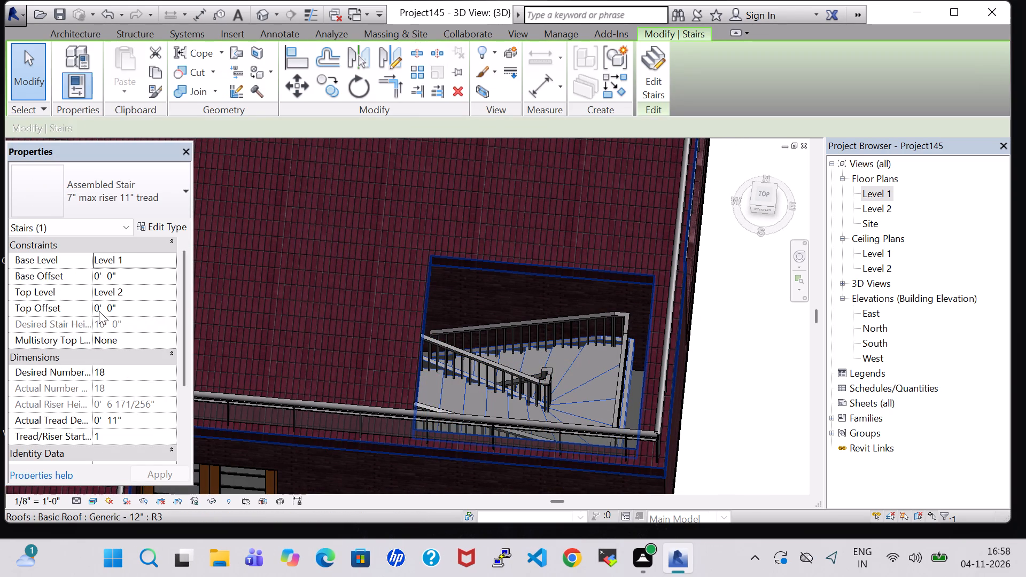
click(744, 356)
click(564, 373)
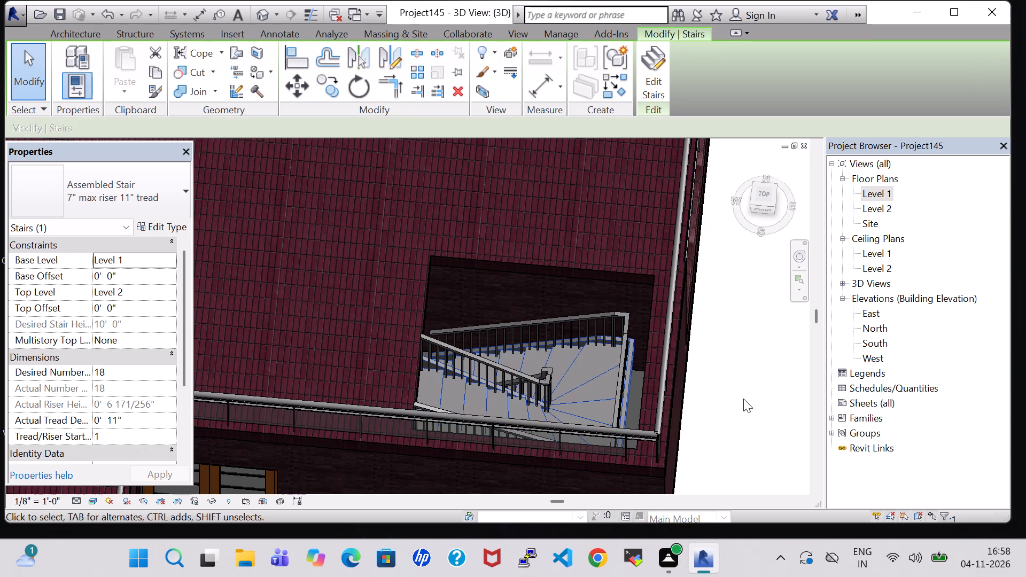
click(731, 385)
shift+middle_drag(725, 385, 723, 292)
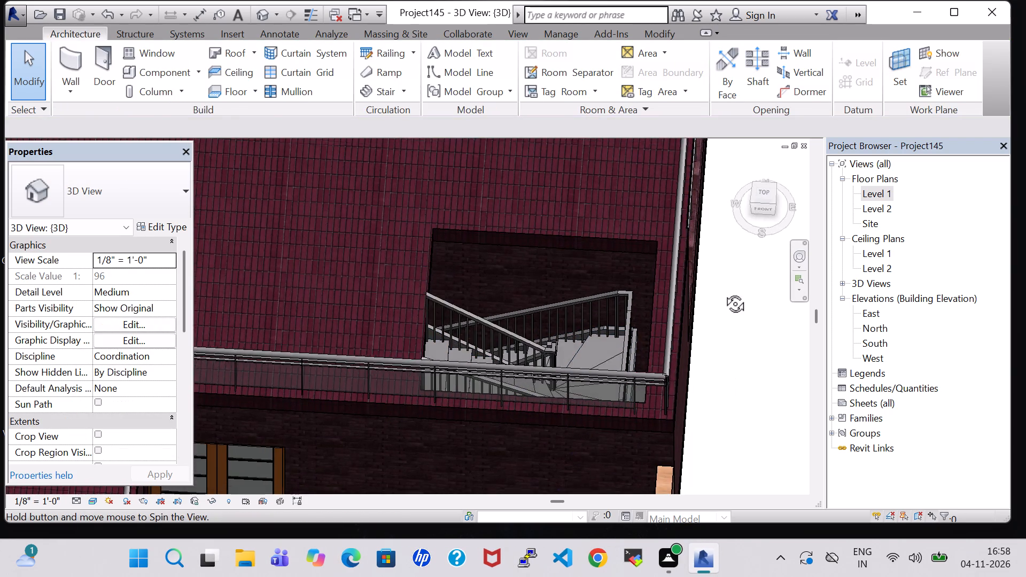
shift+middle_drag(723, 292, 733, 201)
shift+middle_drag(594, 351, 614, 302)
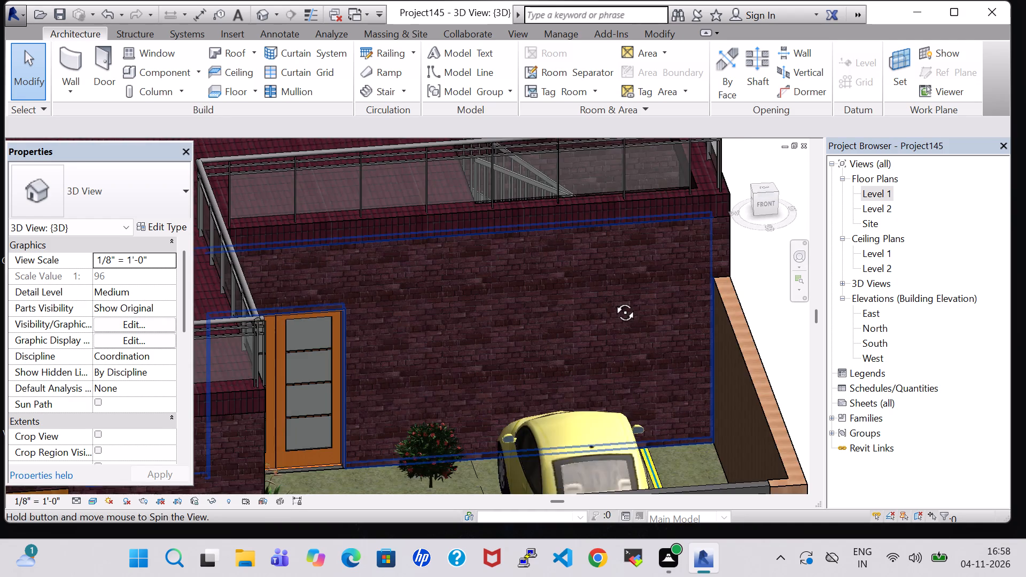
Examine the whole house exterior in 3D, including the front facade, side wall, roof railing and boundary wall.
scroll(613, 301, down, 5)
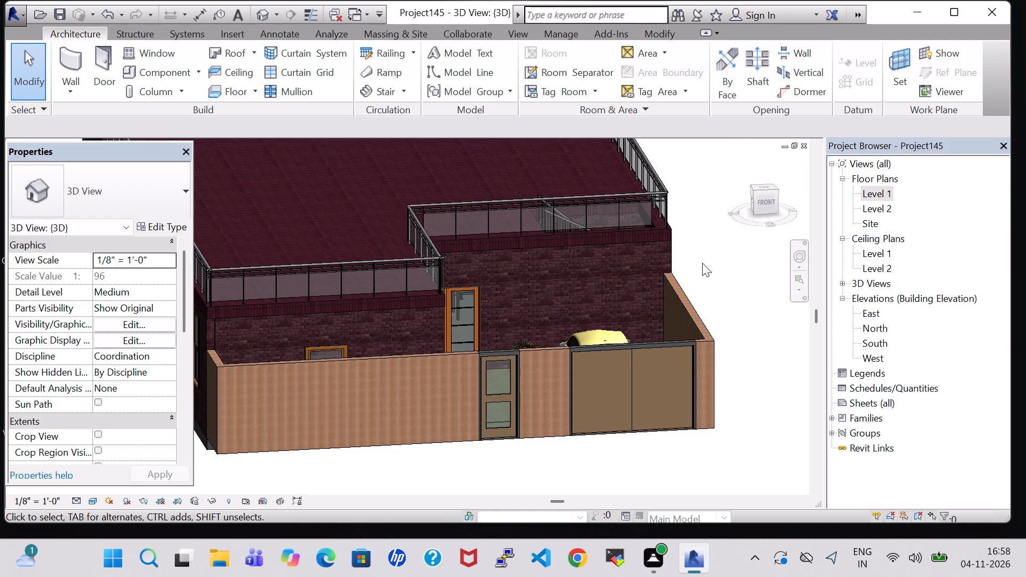
scroll(706, 263, down, 1)
shift+middle_drag(706, 263, 619, 305)
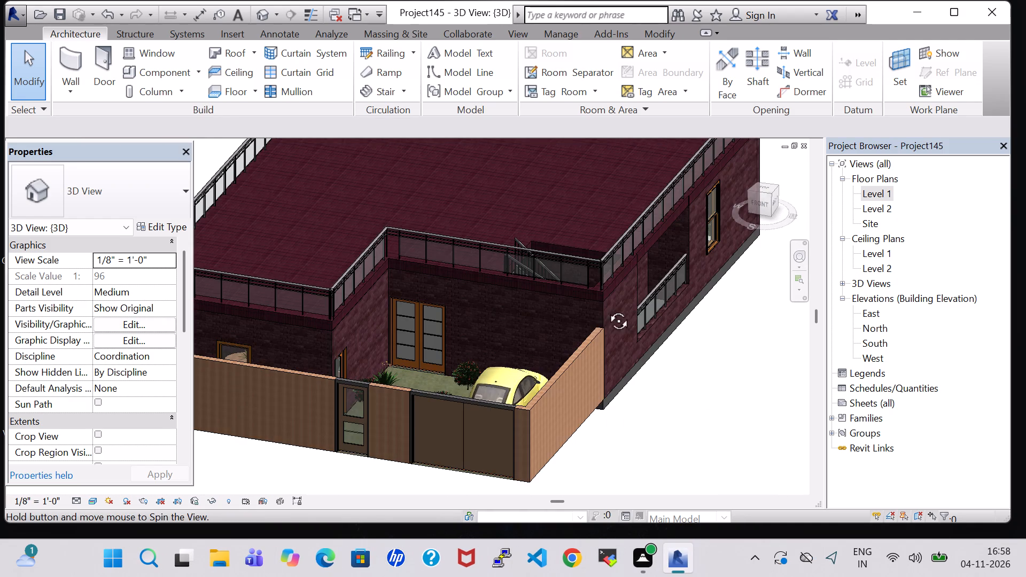
middle_drag(581, 315, 616, 305)
middle_drag(562, 306, 594, 294)
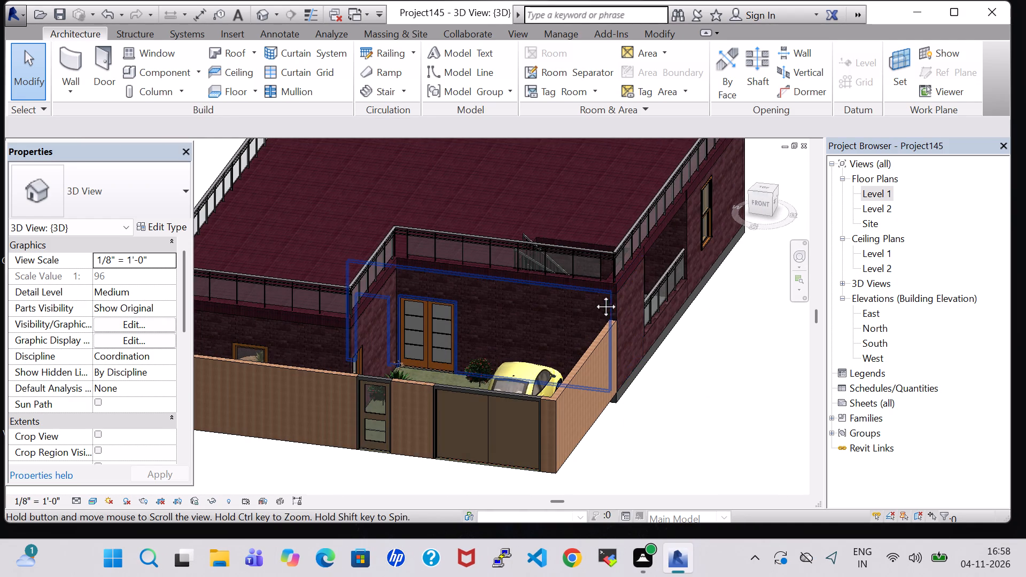
middle_drag(594, 294, 598, 291)
click(689, 382)
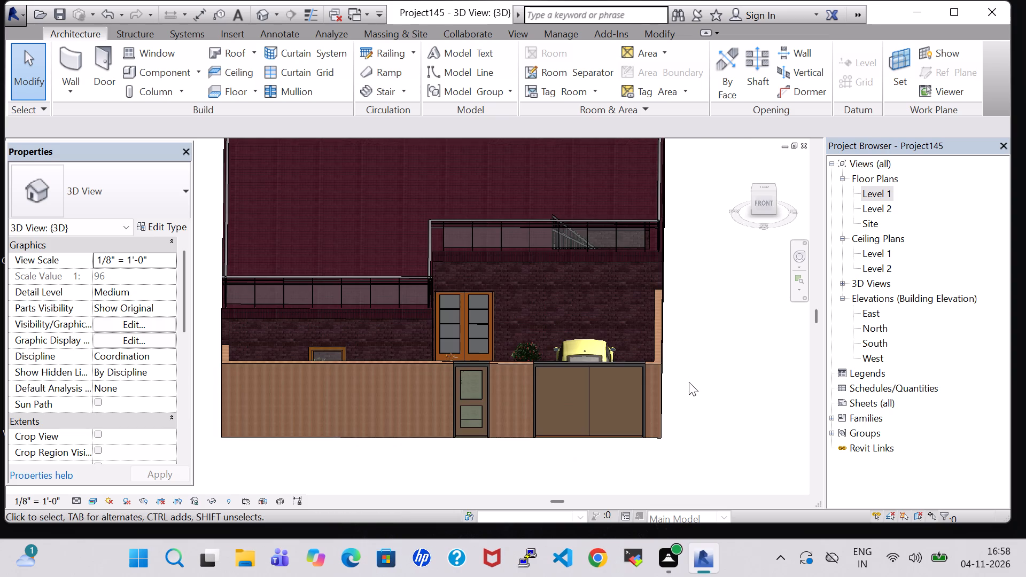
middle_drag(681, 375, 677, 314)
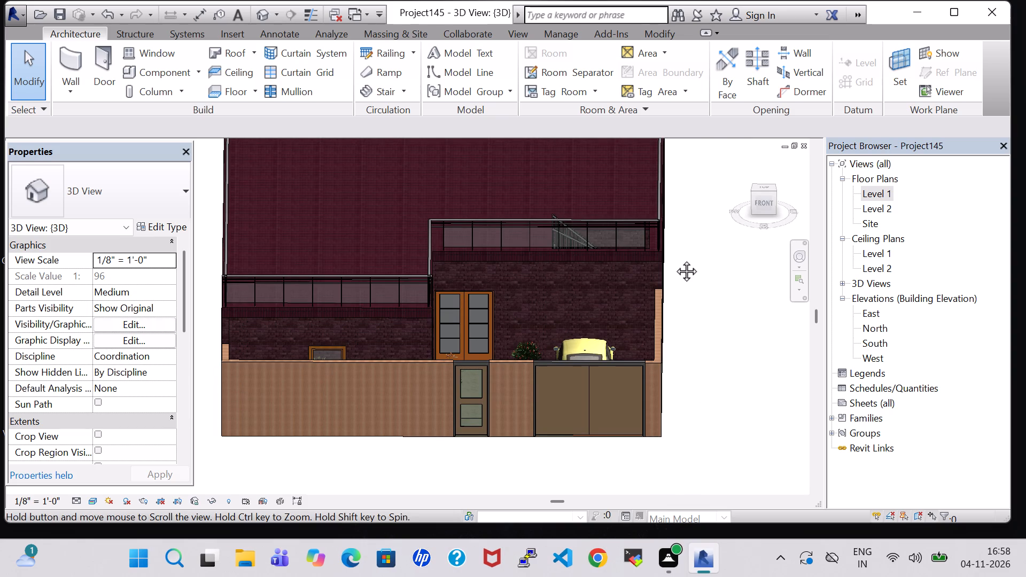
middle_drag(674, 259, 695, 349)
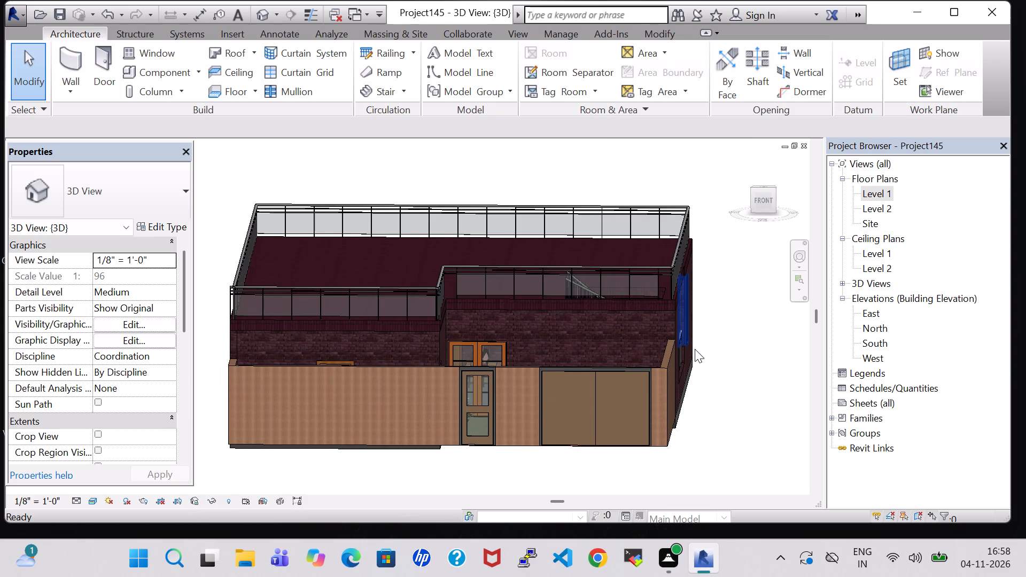
click(714, 376)
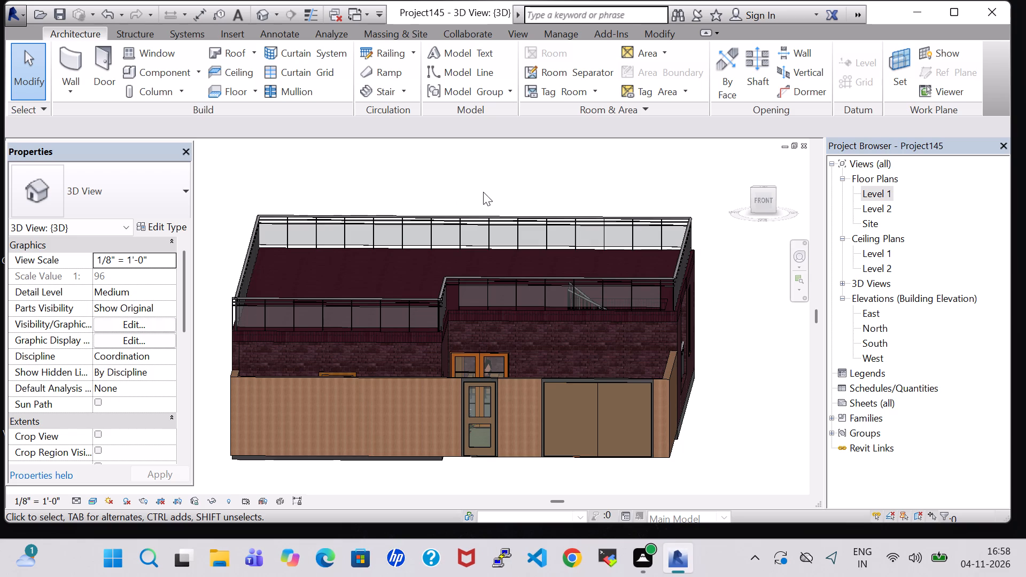
Save the project.
click(62, 12)
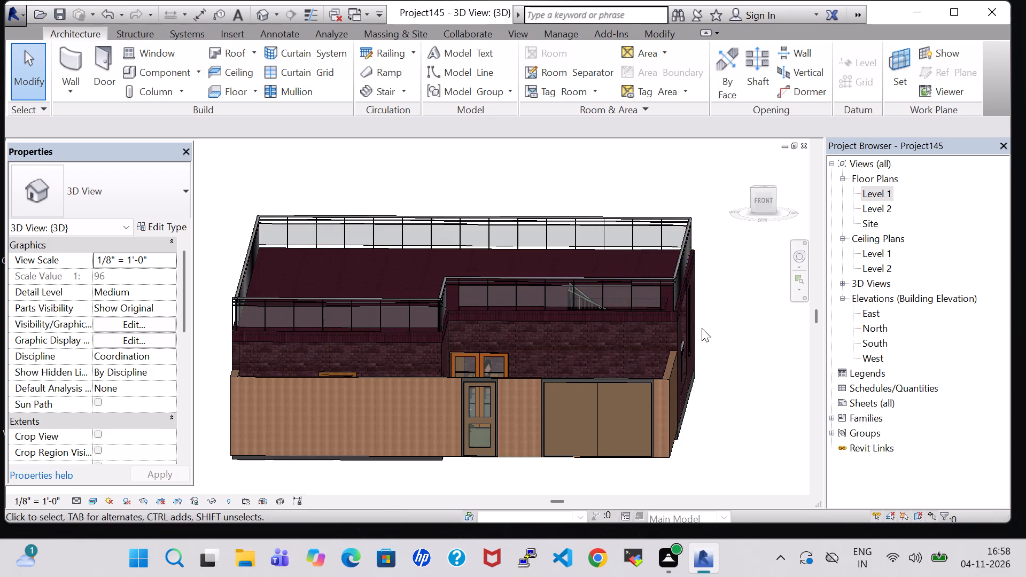
Examine the roof, front courtyard and stair opening from a raised front viewpoint in 3D.
middle_drag(706, 328, 701, 382)
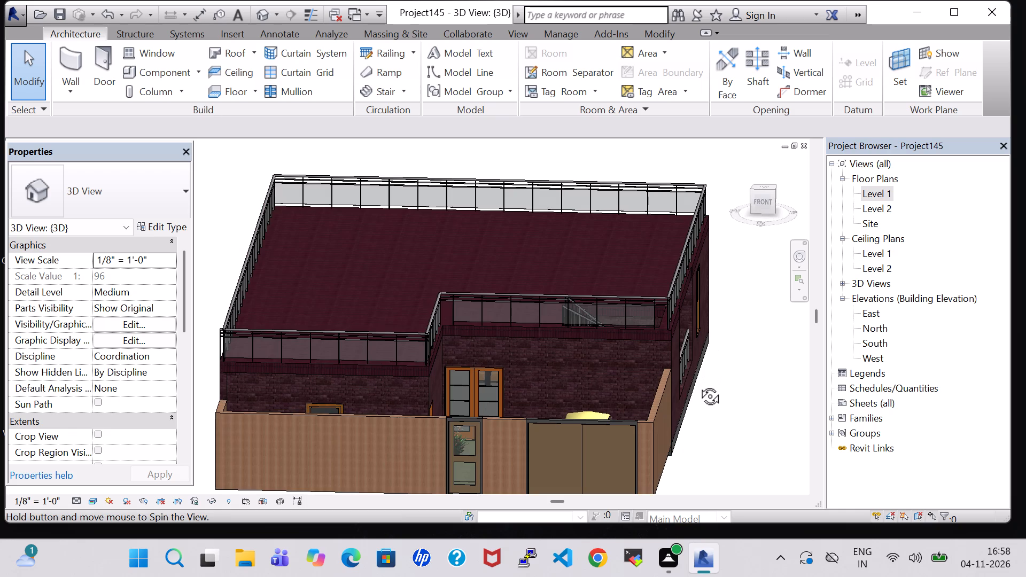
middle_drag(698, 384, 695, 411)
middle_click(697, 408)
middle_drag(702, 404, 703, 397)
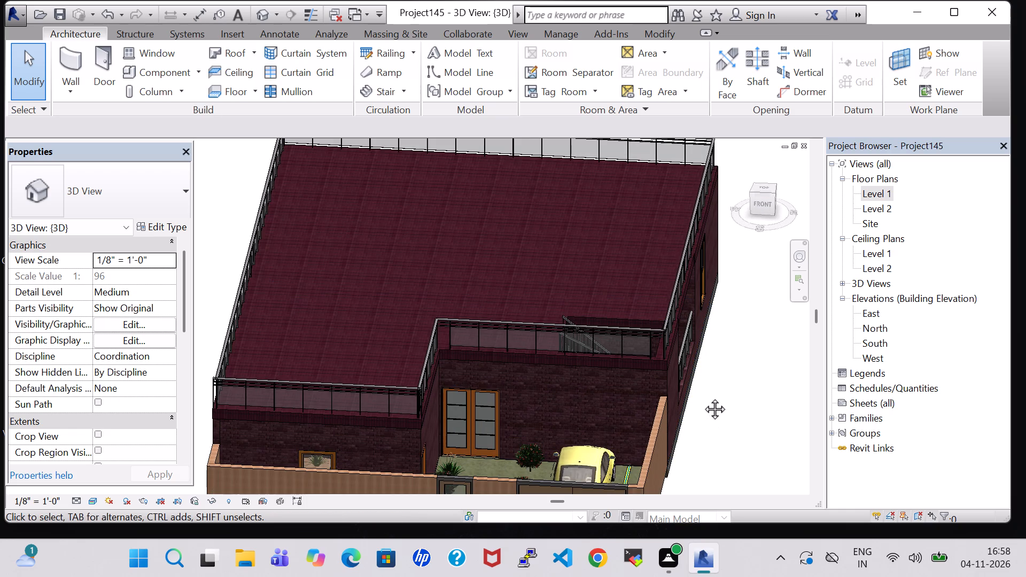
middle_drag(703, 397, 720, 363)
middle_drag(722, 365, 730, 370)
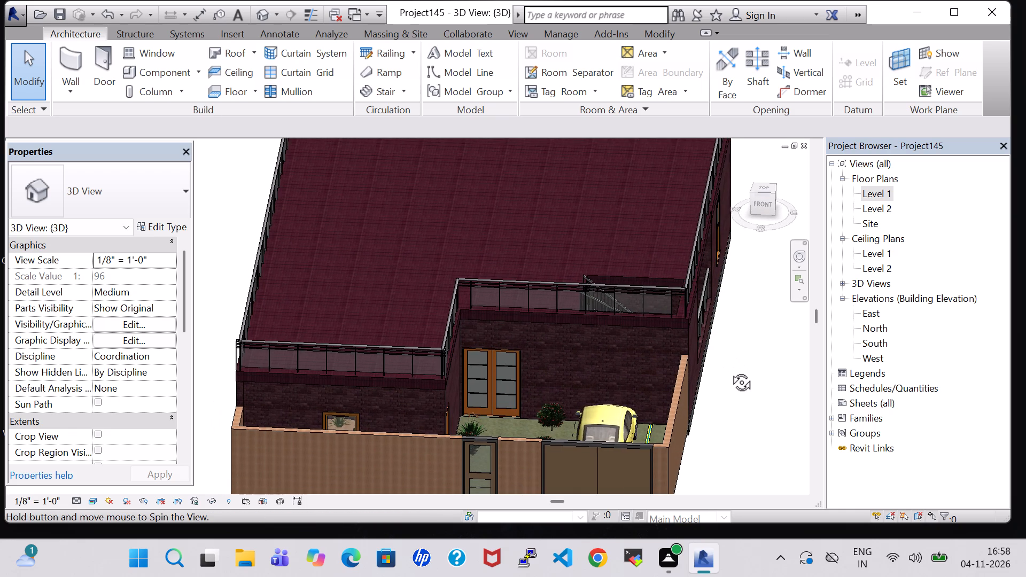
middle_drag(732, 388, 743, 394)
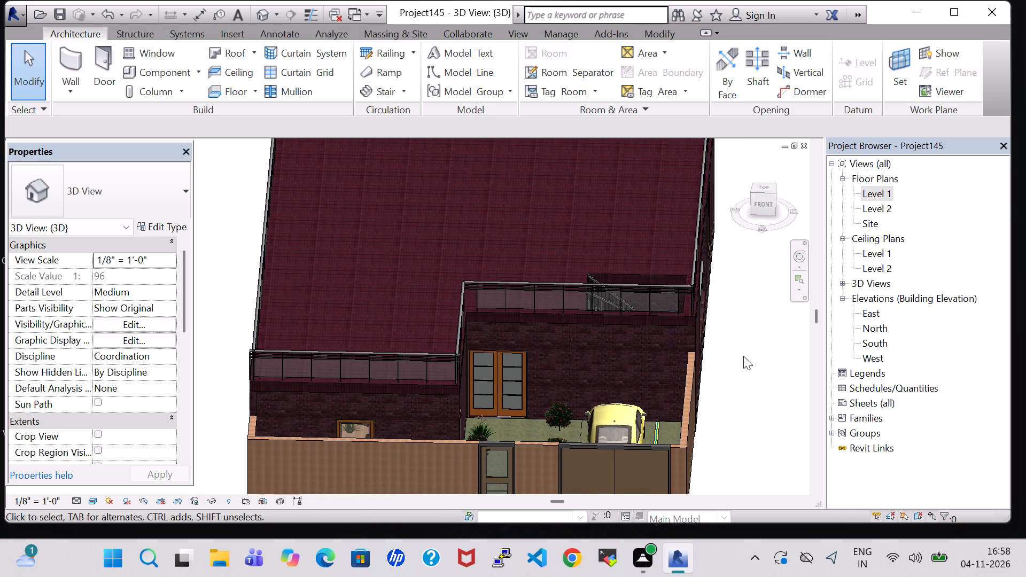
Export the model as an IFC 2x3 file named Project145 in the work folder, with 1st Level space boundaries.
click(17, 10)
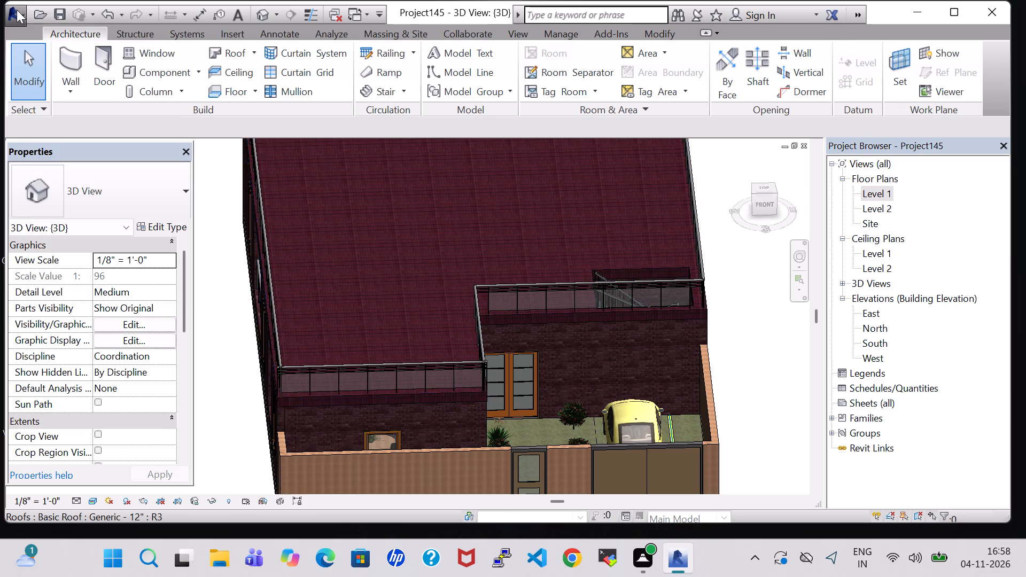
click(80, 256)
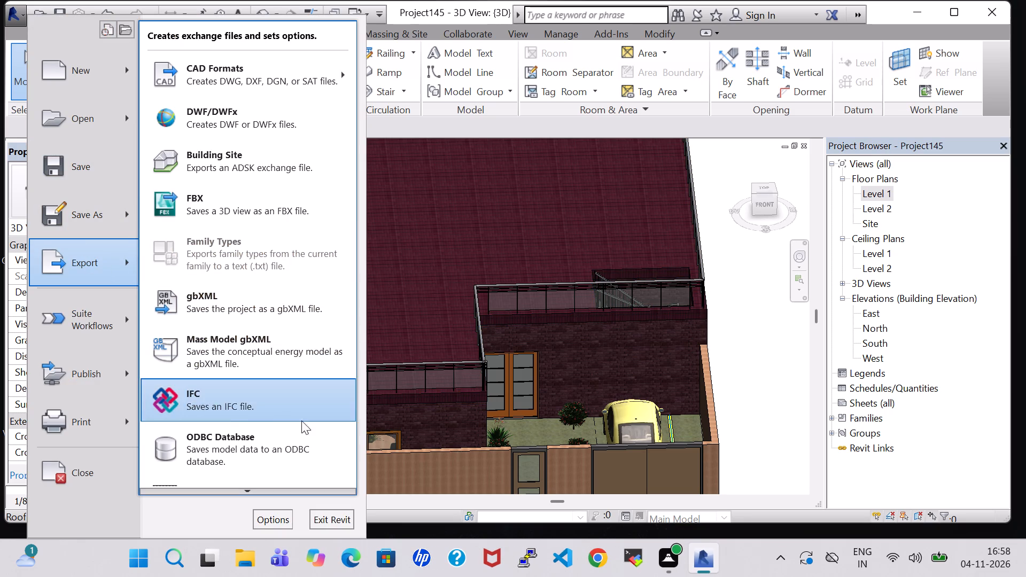
click(237, 403)
scroll(371, 362, down, 1)
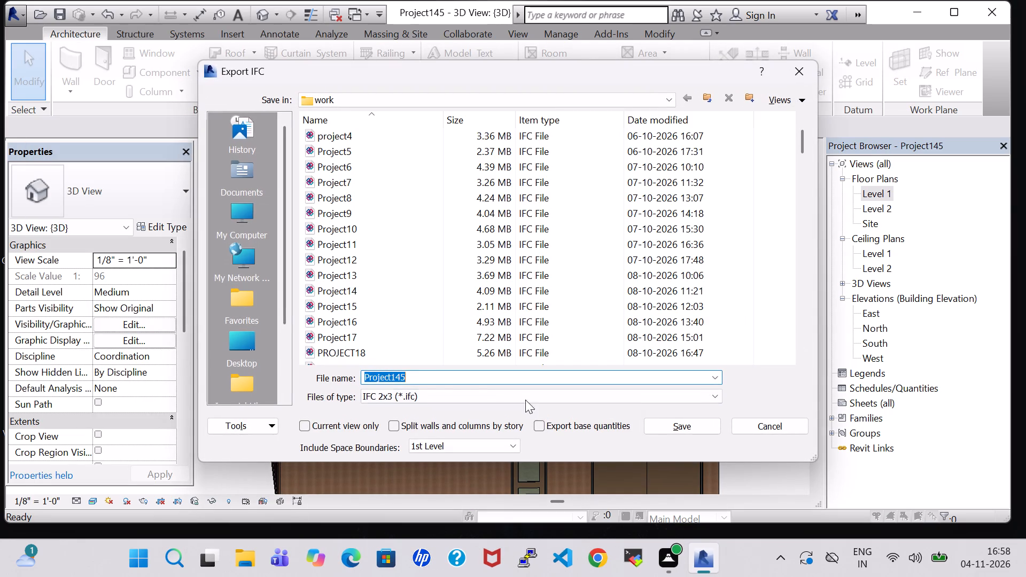
click(656, 420)
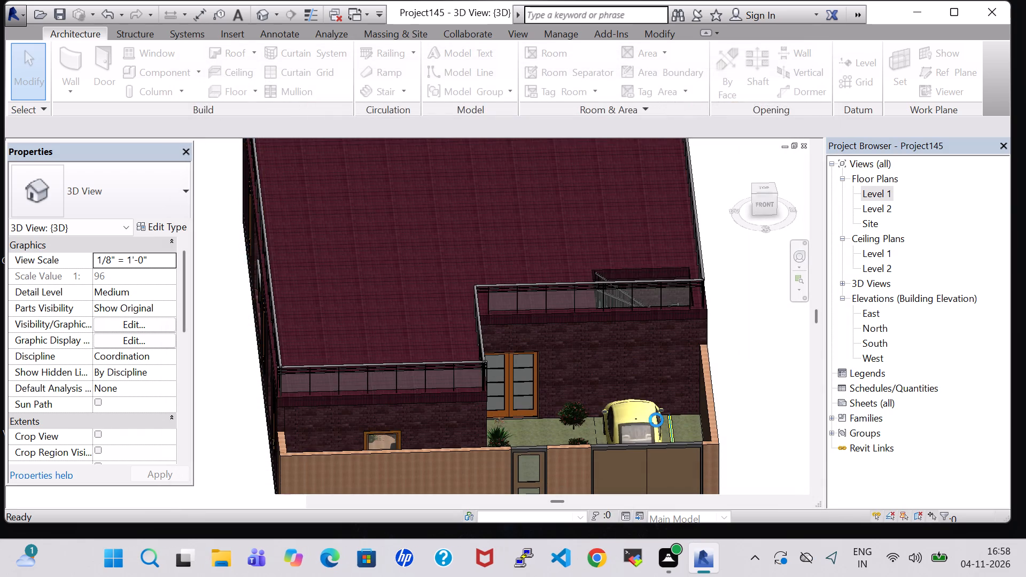